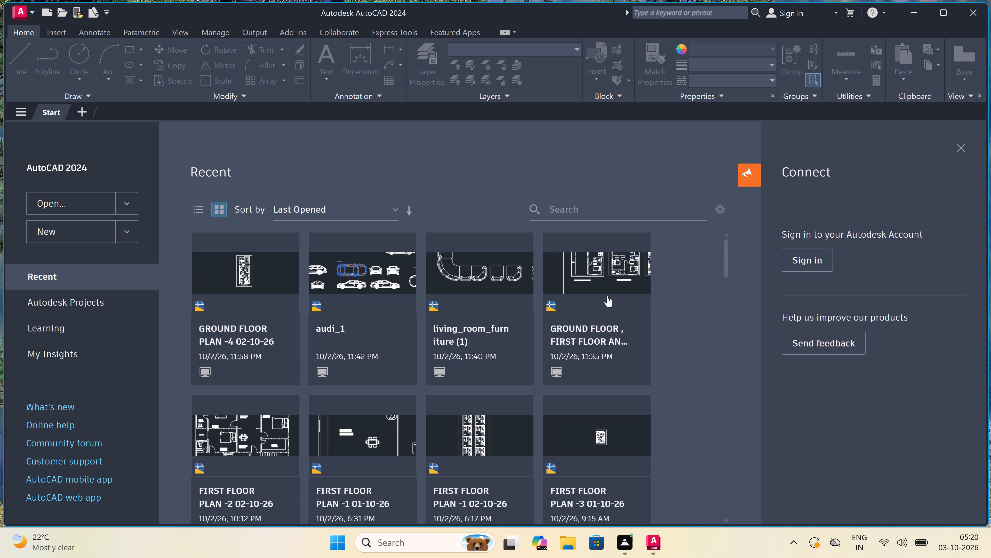
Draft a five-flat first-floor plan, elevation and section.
Create a new blank drawing.
scroll(607, 296, up, 3)
scroll(611, 304, down, 1)
scroll(612, 305, up, 3)
double_click(70, 229)
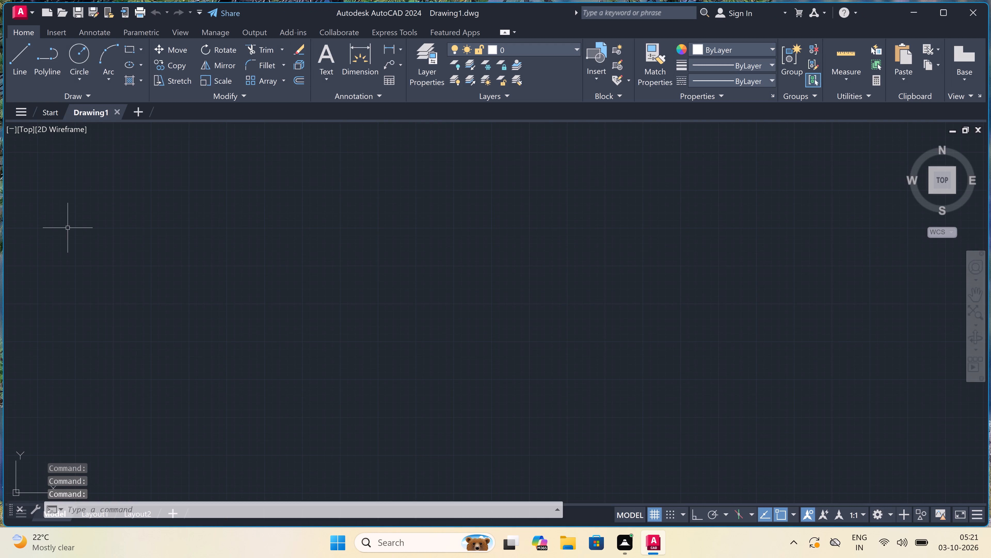
Configure the drawing units to Engineering length type, 0'-0" precision and Inches as the insertion scale.
text(un)
key(space)
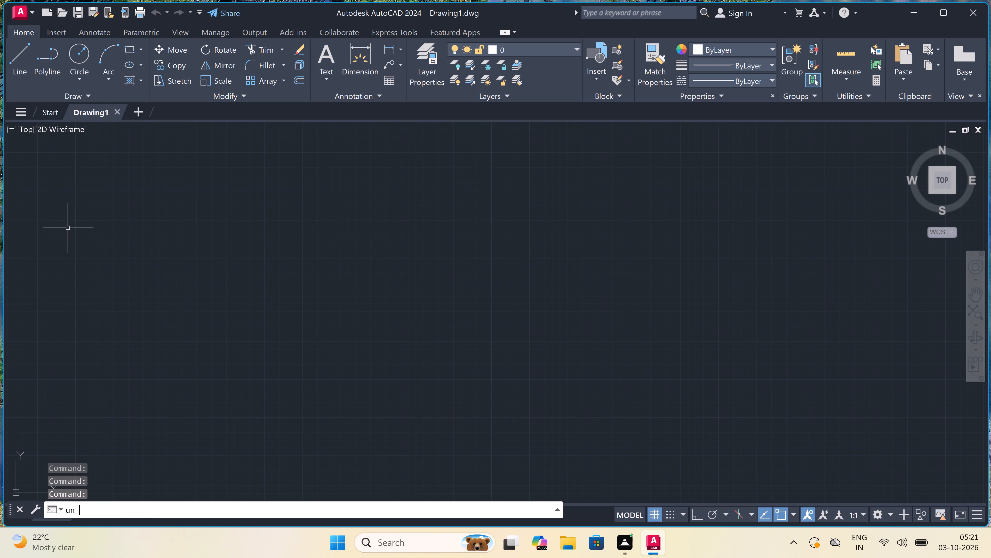
click(442, 177)
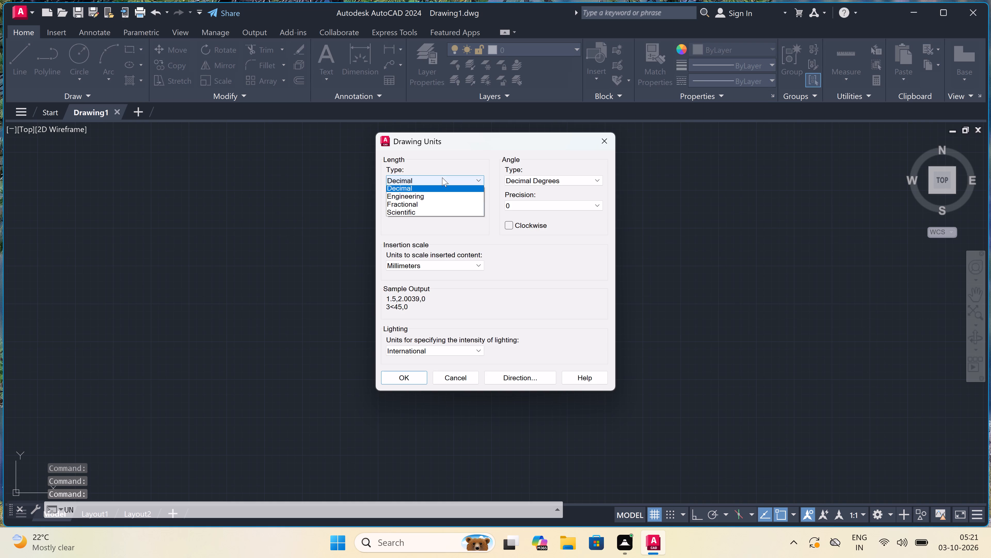
click(443, 202)
double_click(443, 202)
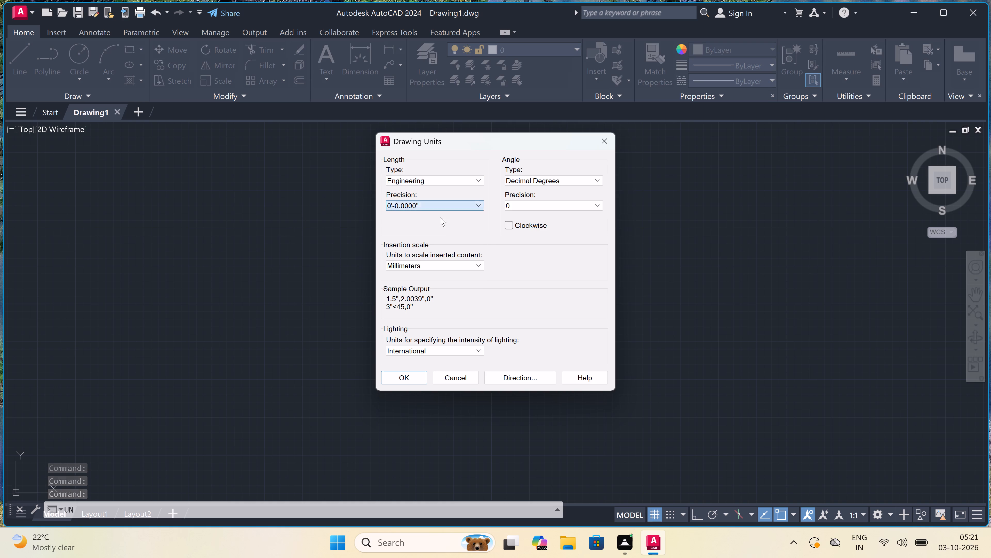
click(436, 206)
double_click(435, 215)
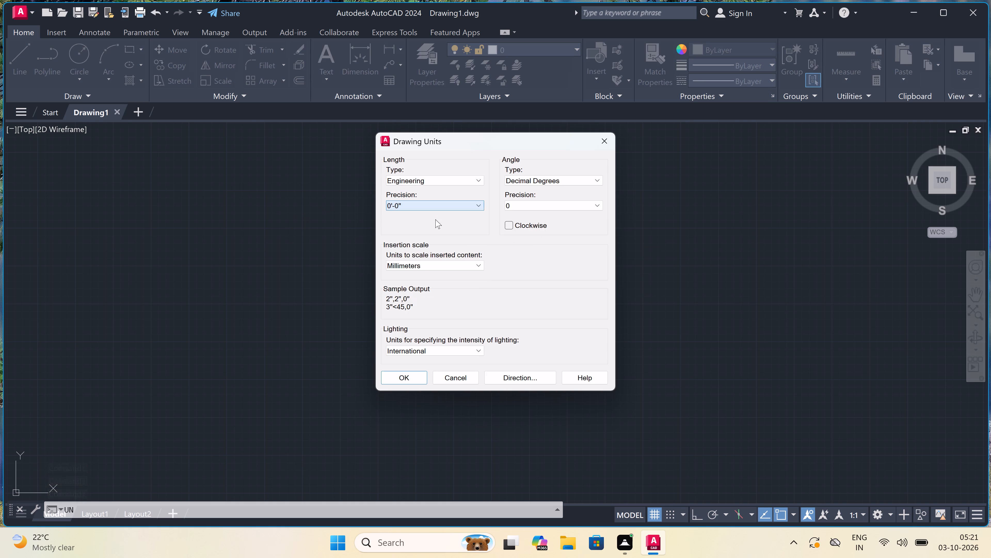
click(418, 265)
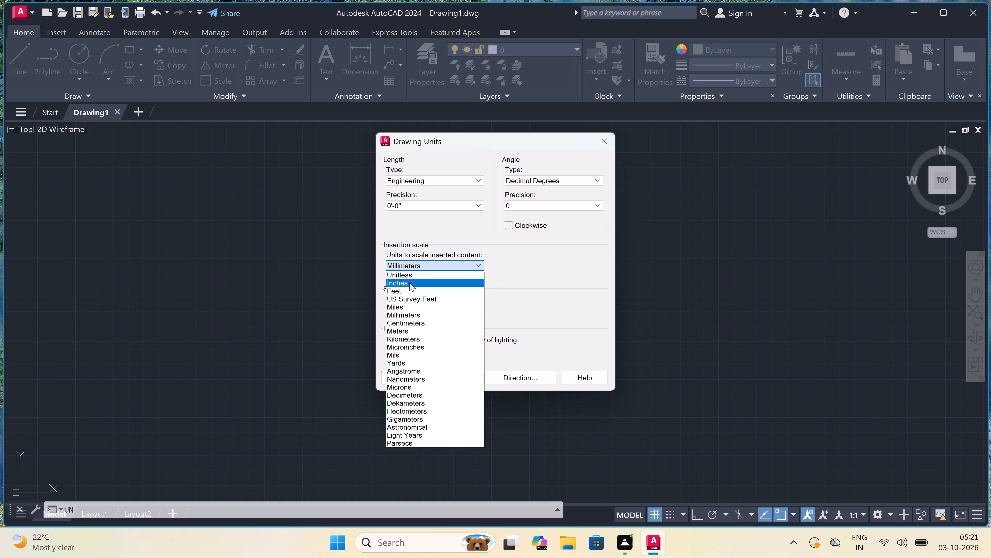
click(409, 282)
click(401, 373)
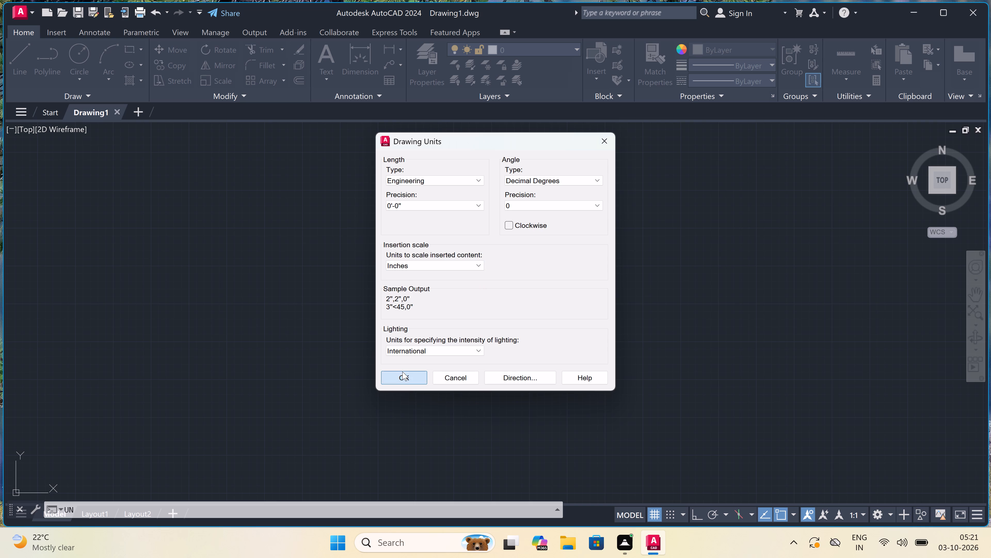
Turn Ortho on and draw one horizontal and one vertical construction line through the same point.
text(xl)
key(space)
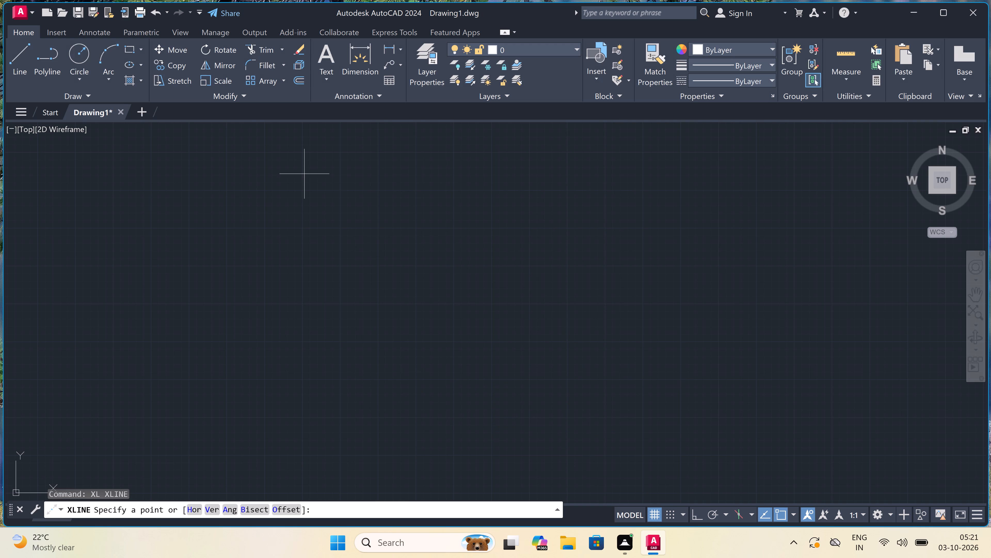
click(304, 175)
key(F8)
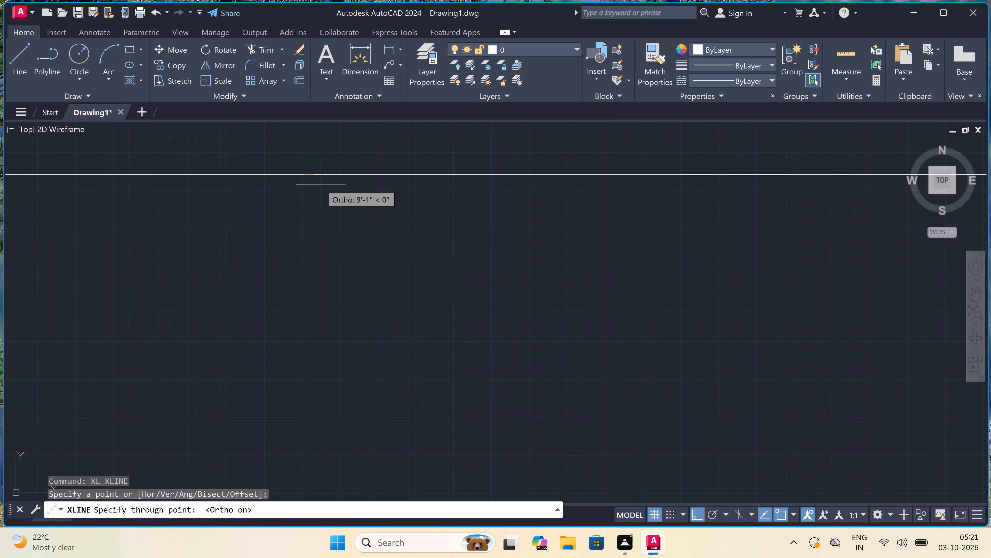
click(321, 184)
click(290, 197)
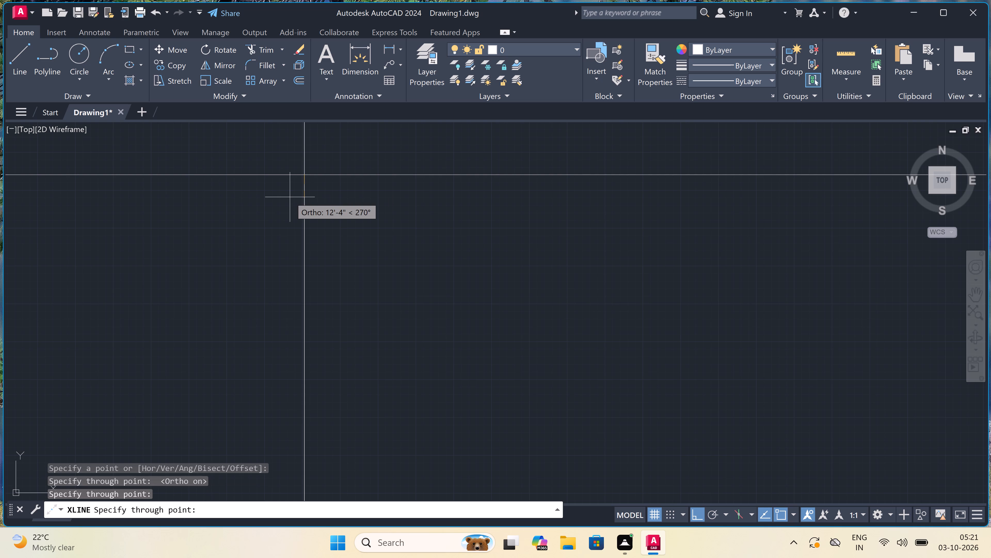
key(Escape)
Trim the construction lines above and to the left of their crossing, leaving a top-left corner.
text(tr)
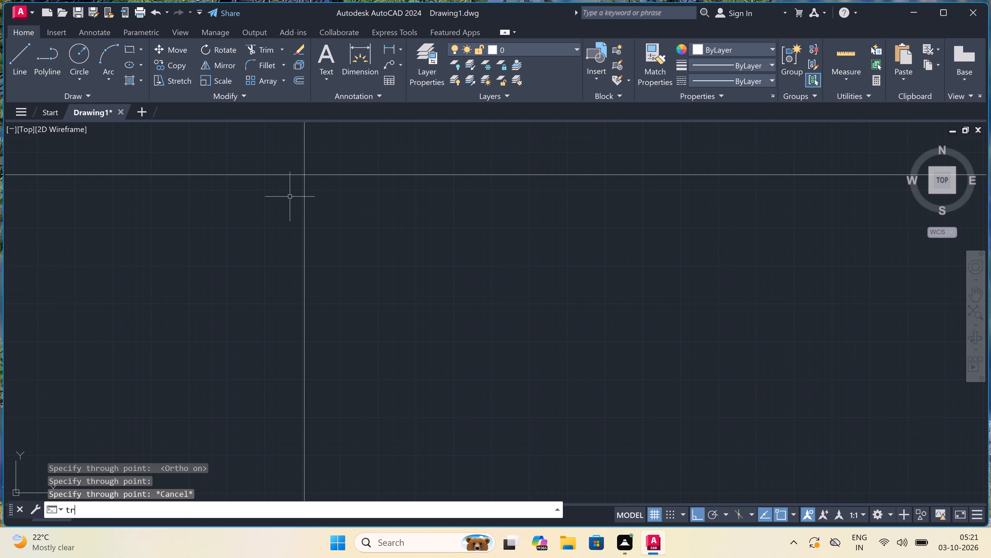
key(space)
double_click(311, 159)
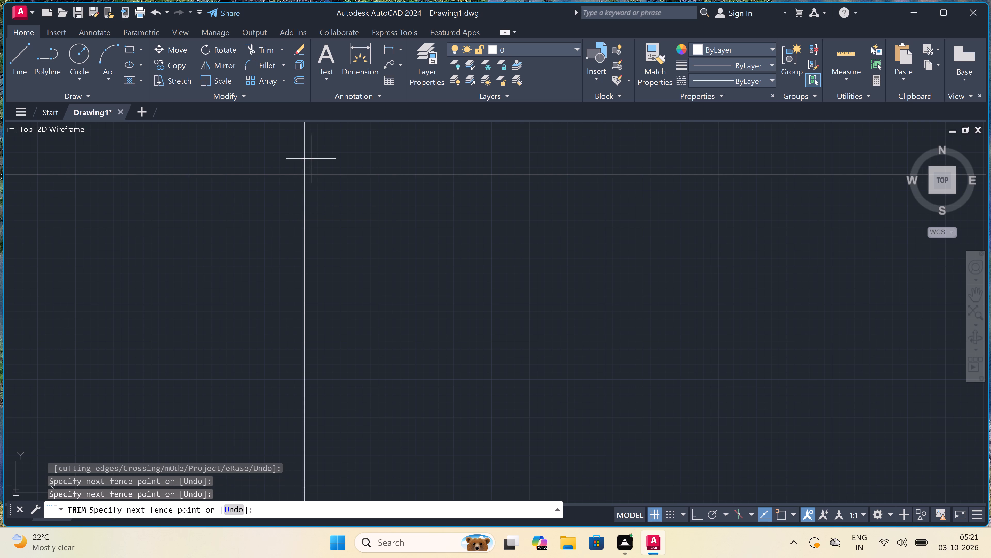
click(170, 191)
key(Escape)
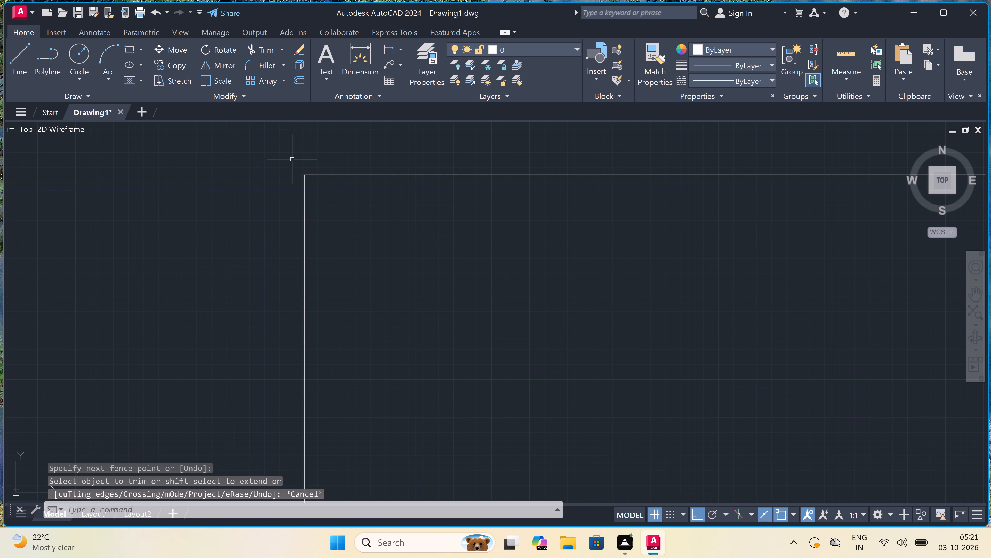
Offset the top horizontal line and the left vertical line 9" inward to form the outer wall thickness.
scroll(309, 163, up, 2)
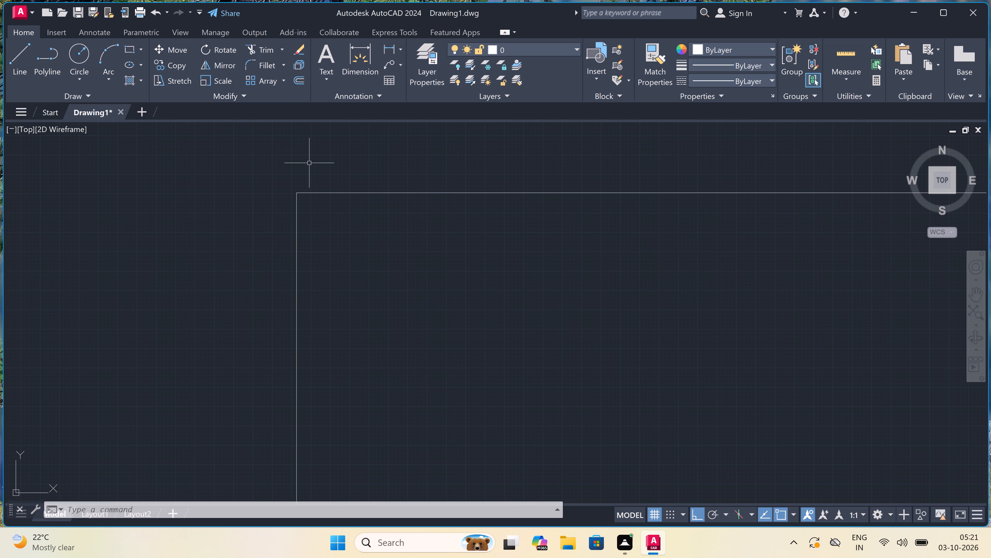
key(o)
key(space)
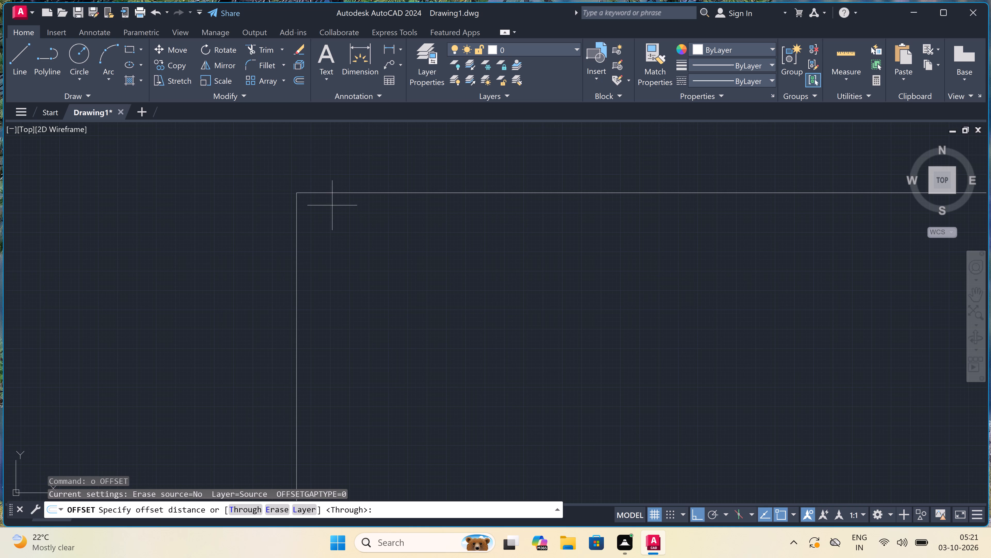
click(333, 196)
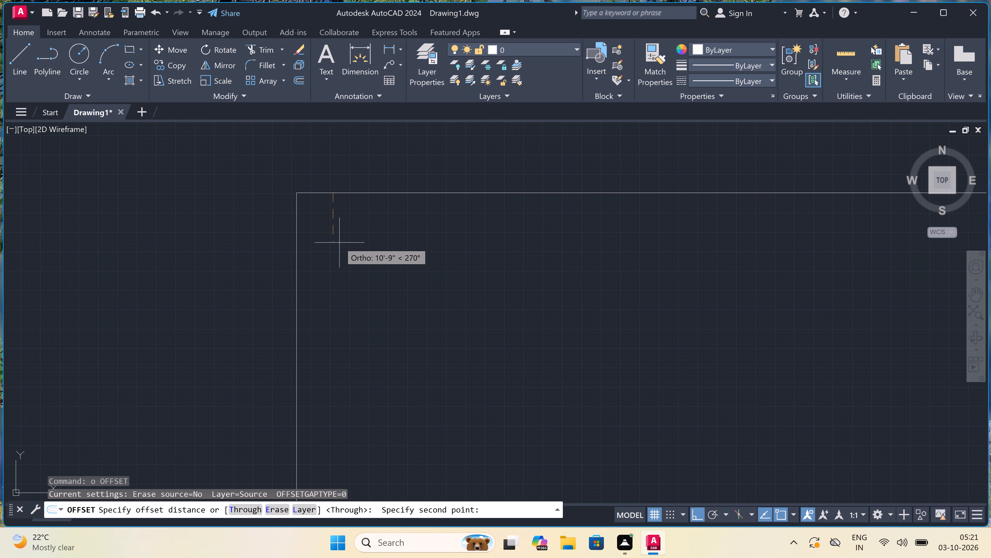
text(9")
key(space)
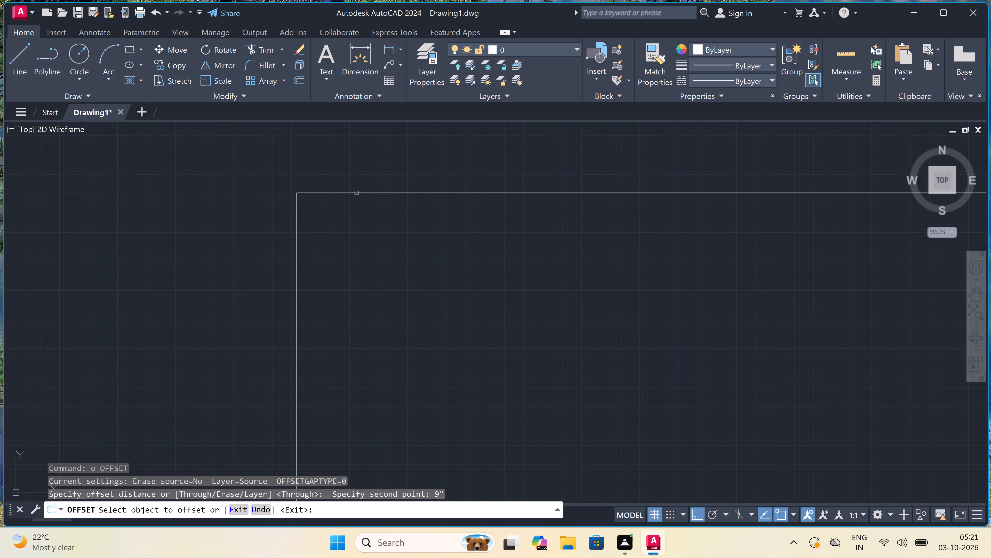
click(356, 193)
double_click(356, 207)
scroll(308, 195, up, 2)
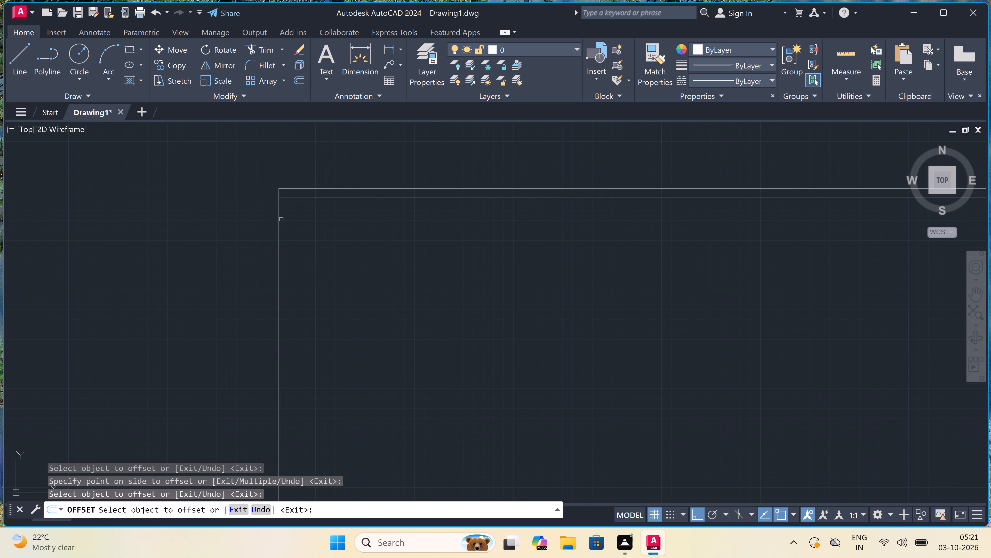
click(277, 219)
click(303, 215)
key(Escape)
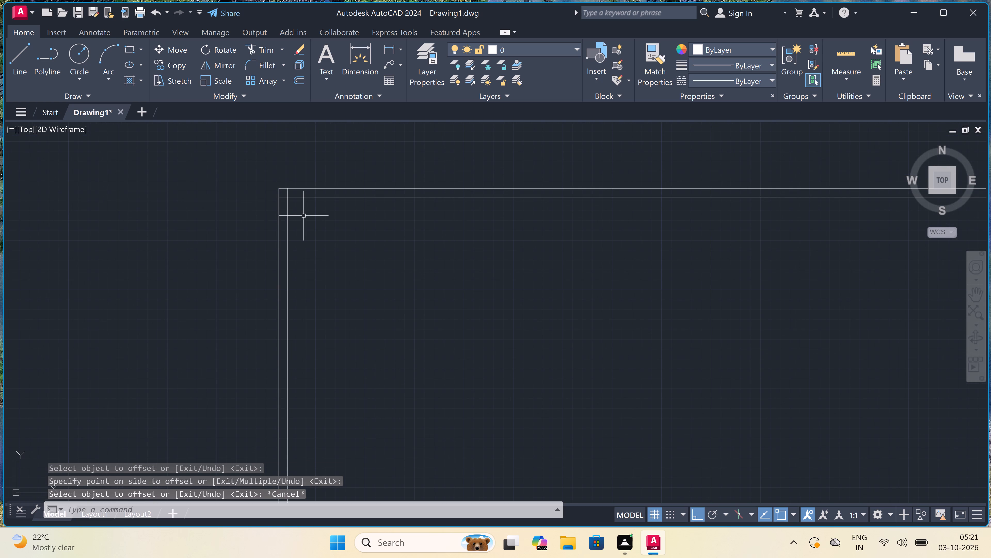
Offset the inner face line of the left wall 12' to the right for the room width.
key(space)
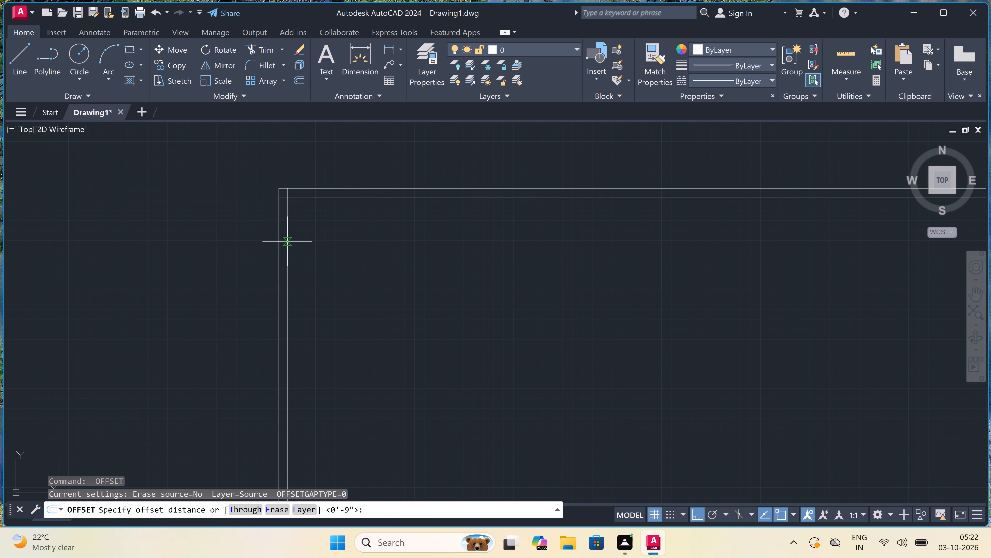
click(290, 241)
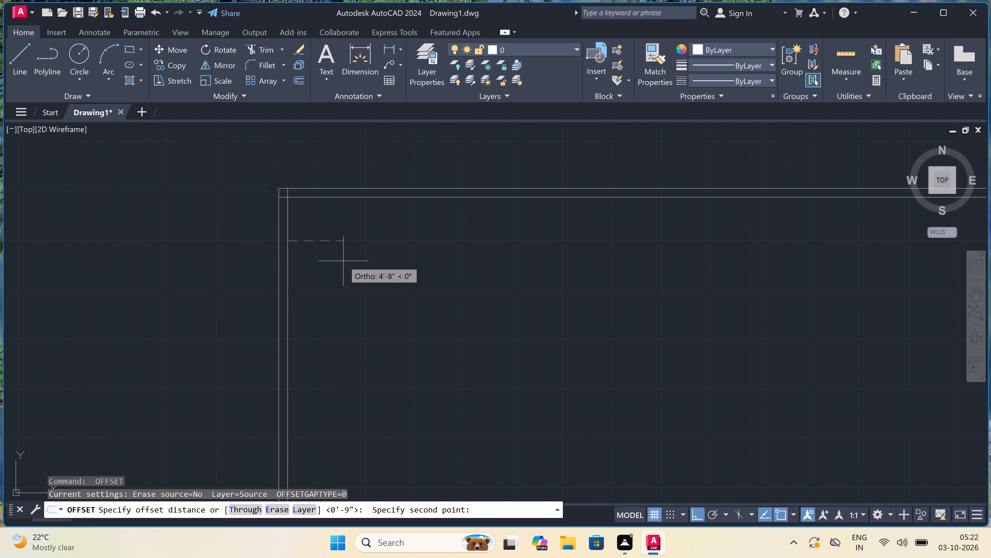
scroll(343, 261, up, 1)
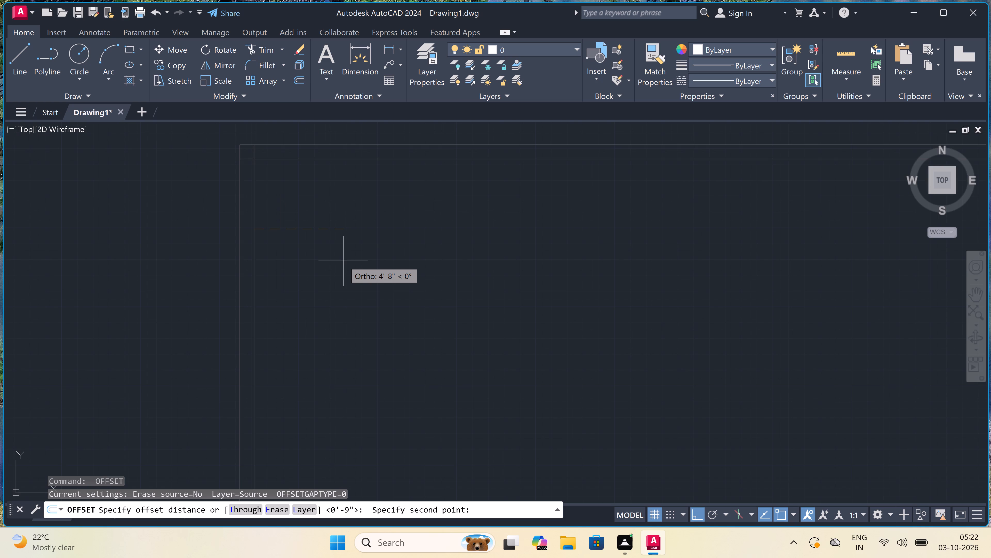
scroll(343, 261, down, 1)
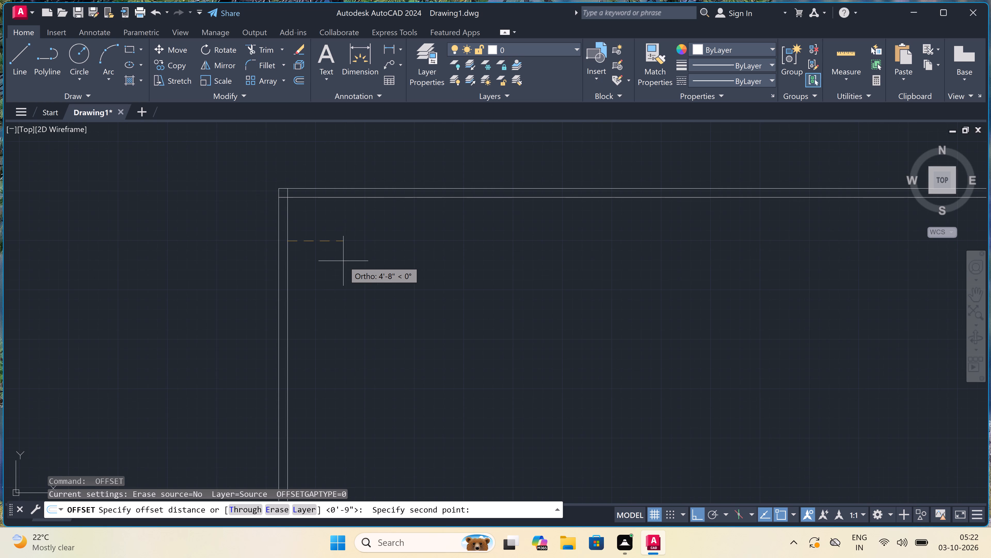
scroll(343, 261, up, 1)
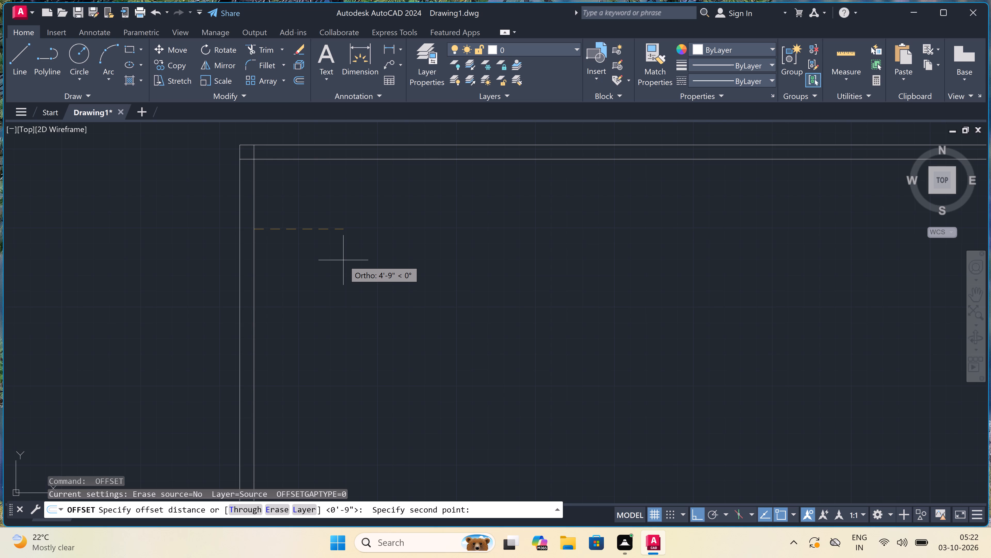
scroll(343, 260, down, 1)
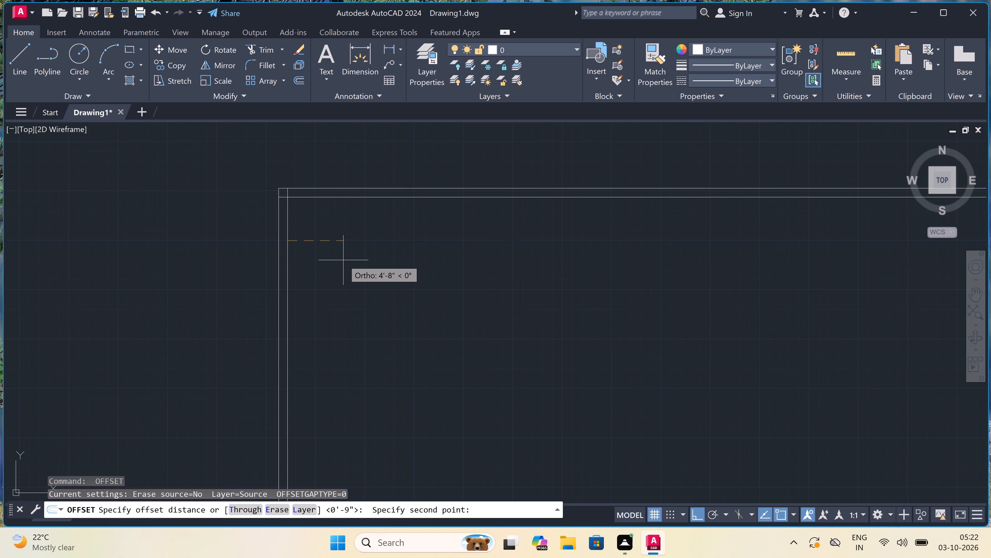
scroll(343, 260, up, 1)
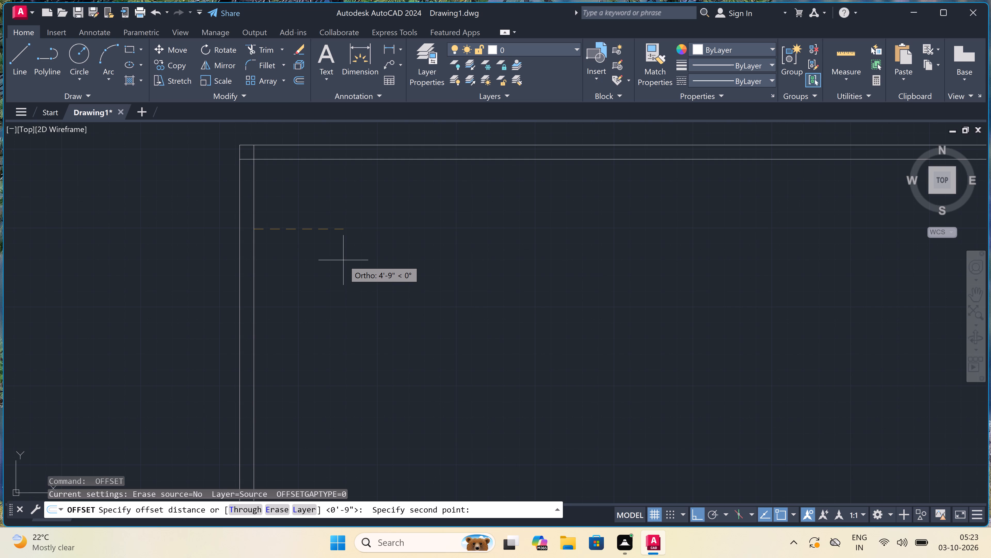
scroll(343, 260, up, 1)
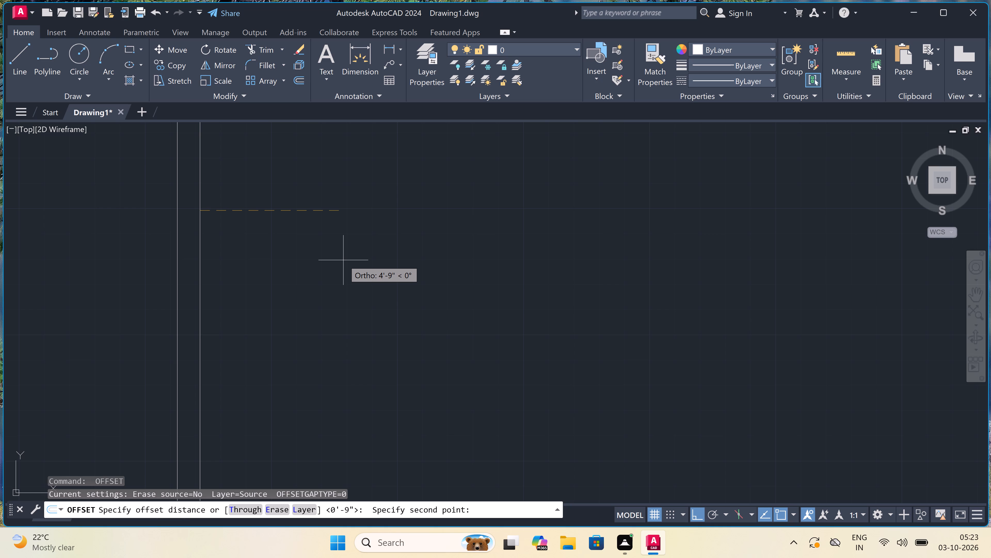
scroll(343, 260, down, 1)
scroll(343, 260, up, 1)
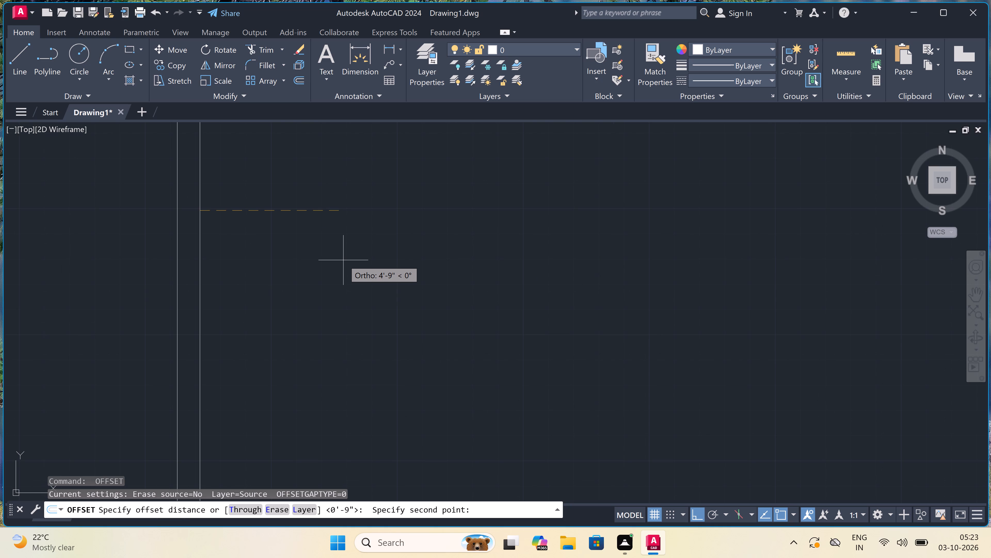
text(12')
key(space)
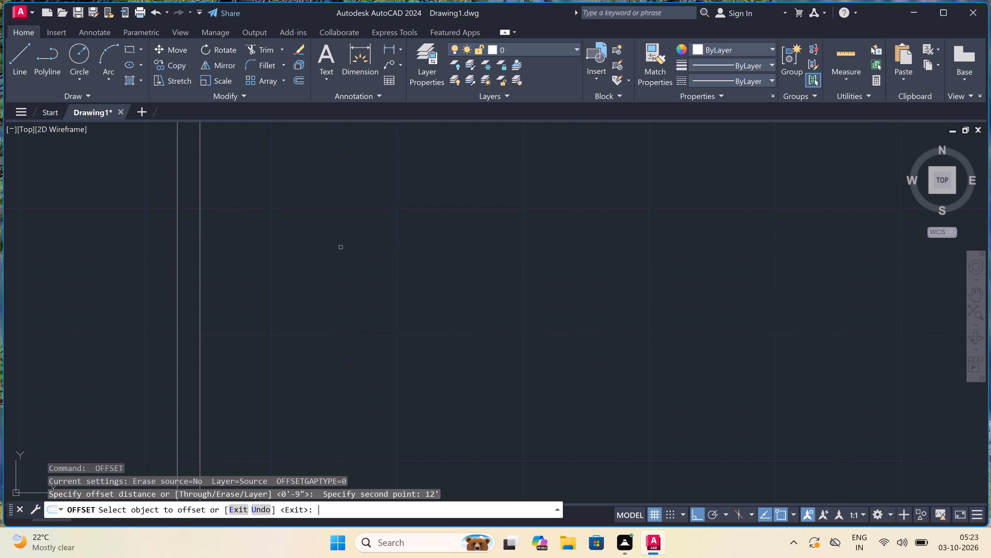
click(199, 239)
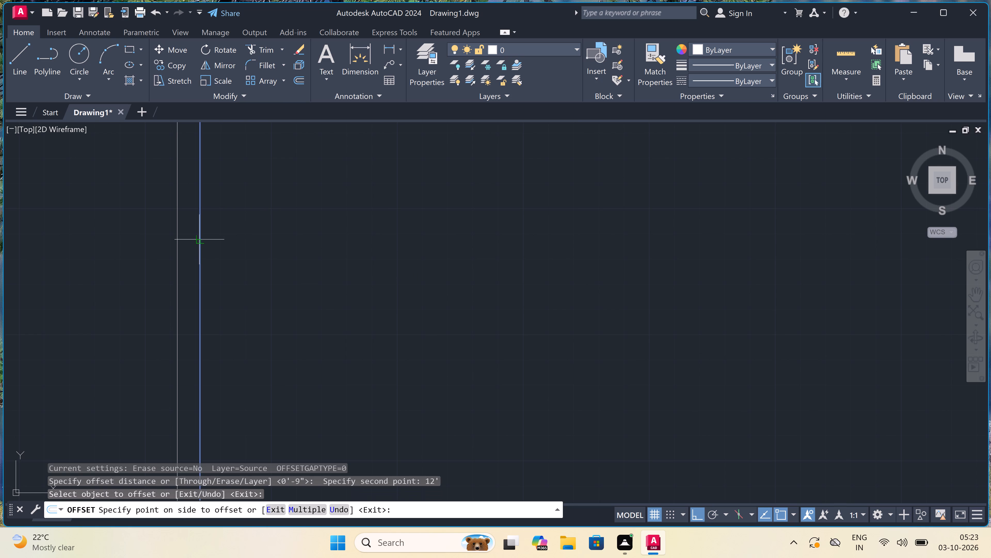
click(383, 246)
scroll(384, 246, down, 5)
scroll(400, 238, up, 3)
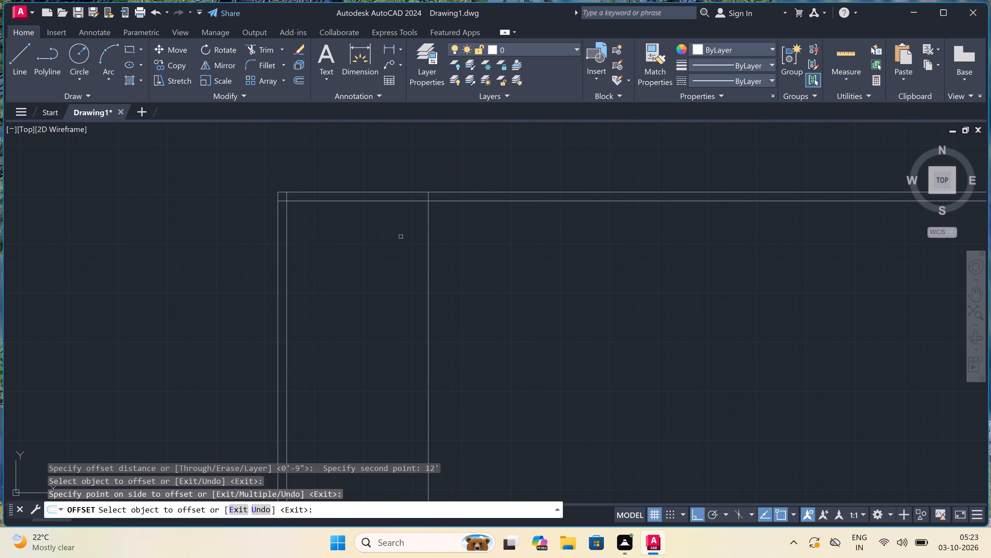
Offset the vertical line marking the 12' room width by 4.5" to the right to form the partition wall.
key(Escape)
key(space)
click(428, 225)
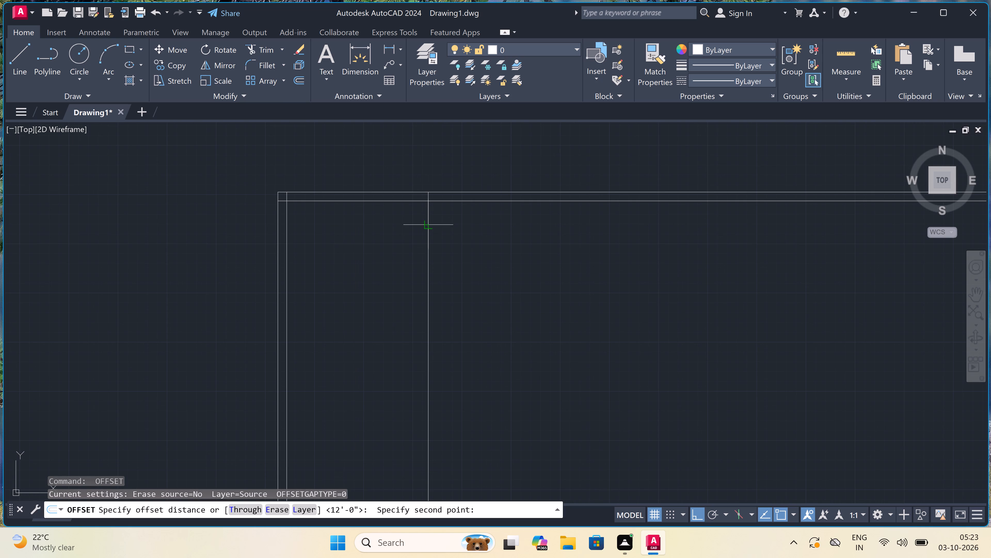
key(4)
key(period)
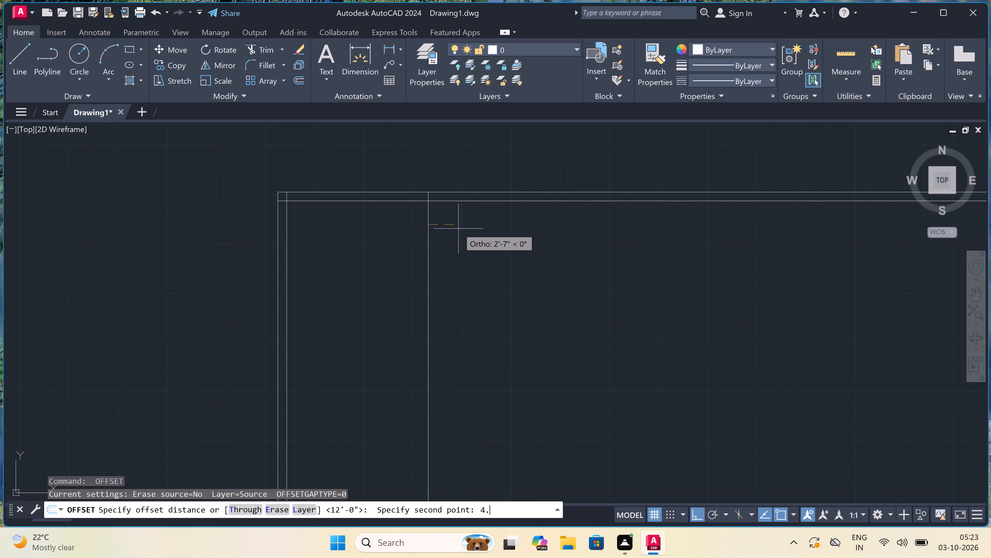
text(5")
key(space)
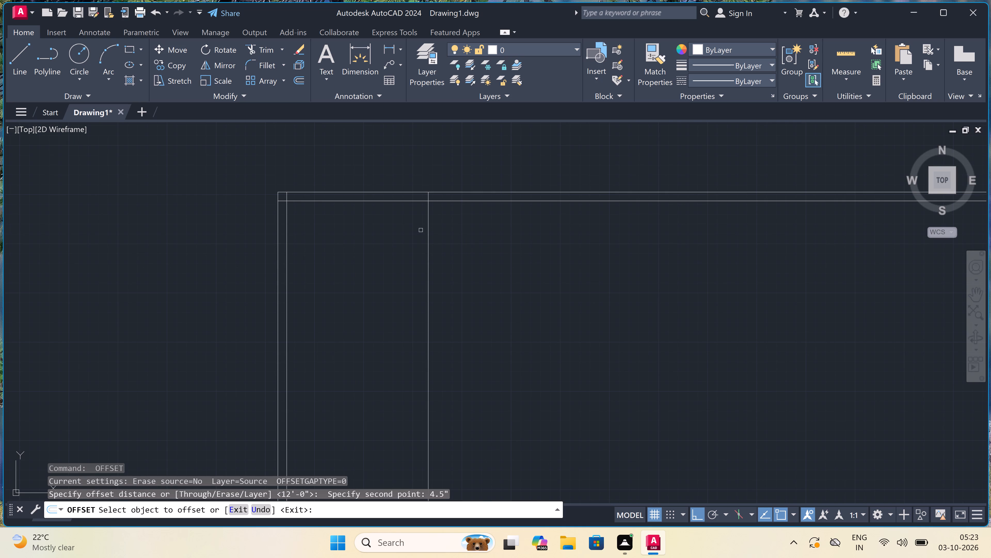
click(429, 227)
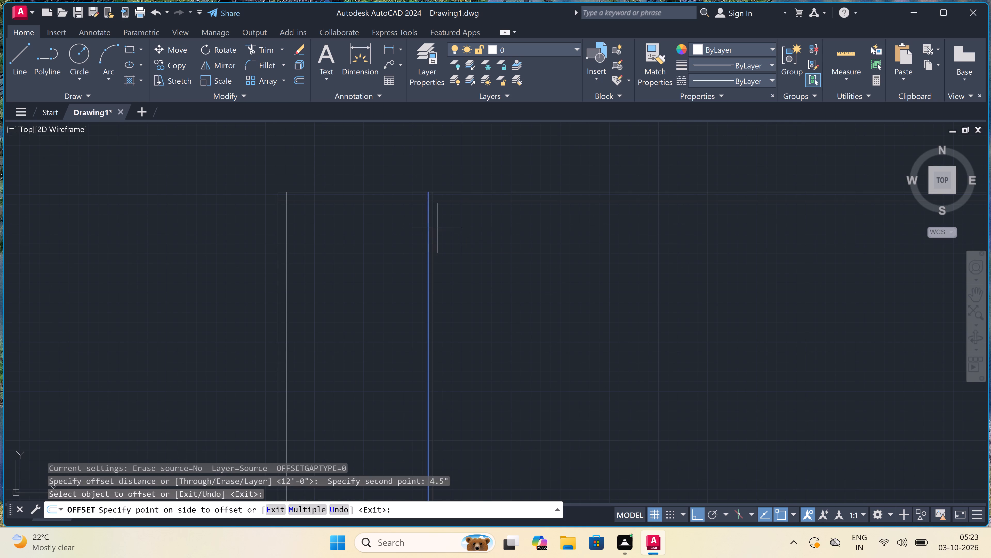
double_click(445, 229)
key(Escape)
Offset the inner face line of the top wall 10' downward for the first room's depth.
key(space)
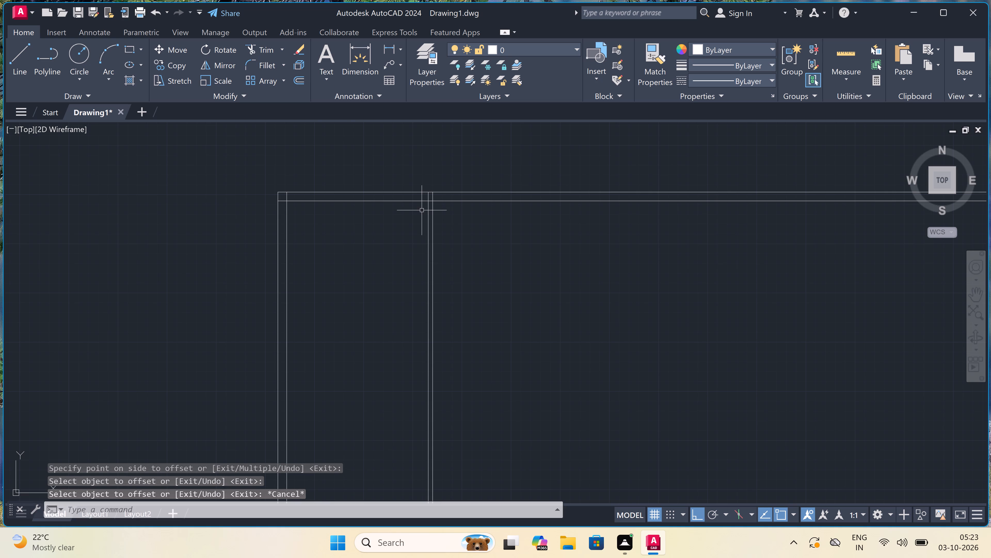
double_click(400, 200)
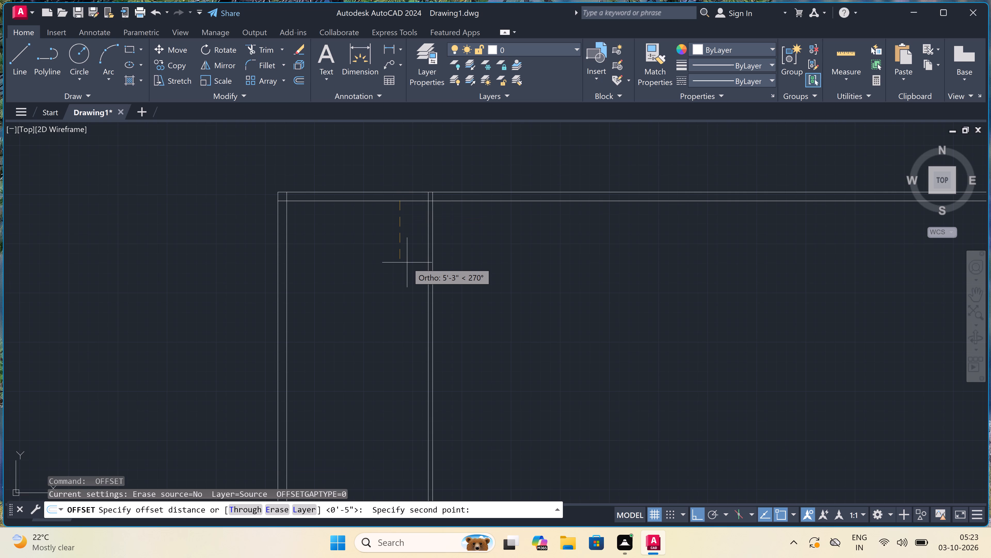
text(10')
key(space)
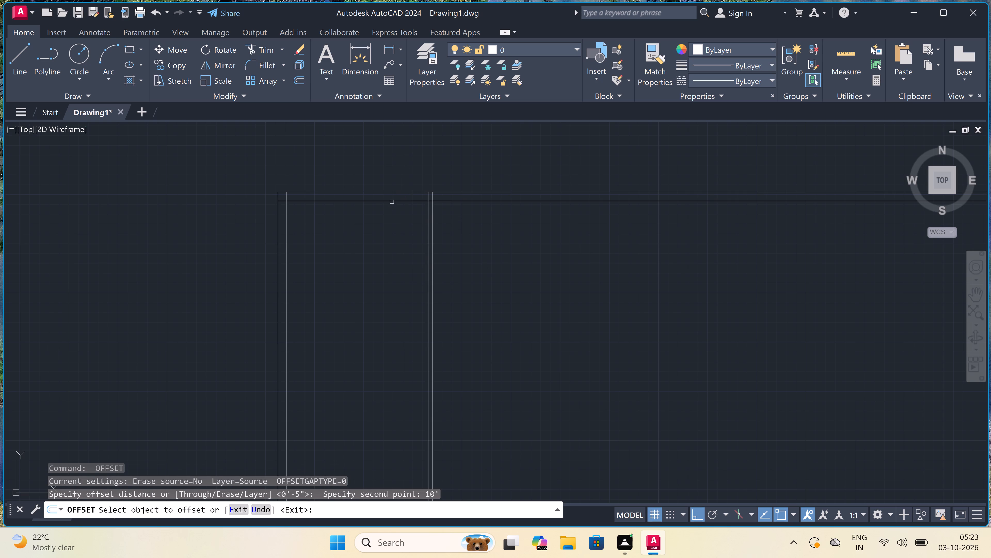
click(392, 202)
double_click(392, 249)
key(Escape)
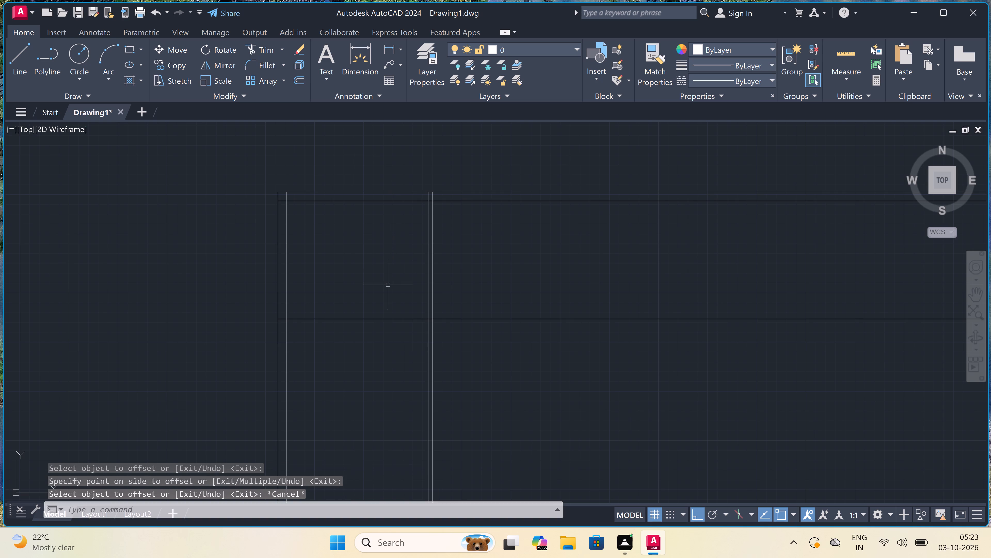
Offset the new horizontal line below the first room 4.5" downward to form the horizontal partition wall.
key(space)
click(383, 313)
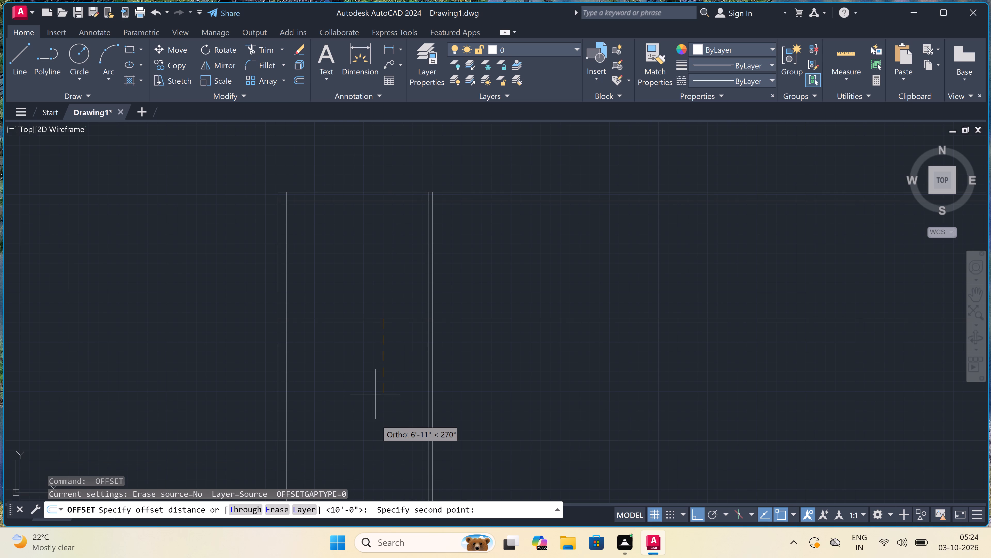
text(4.5")
key(space)
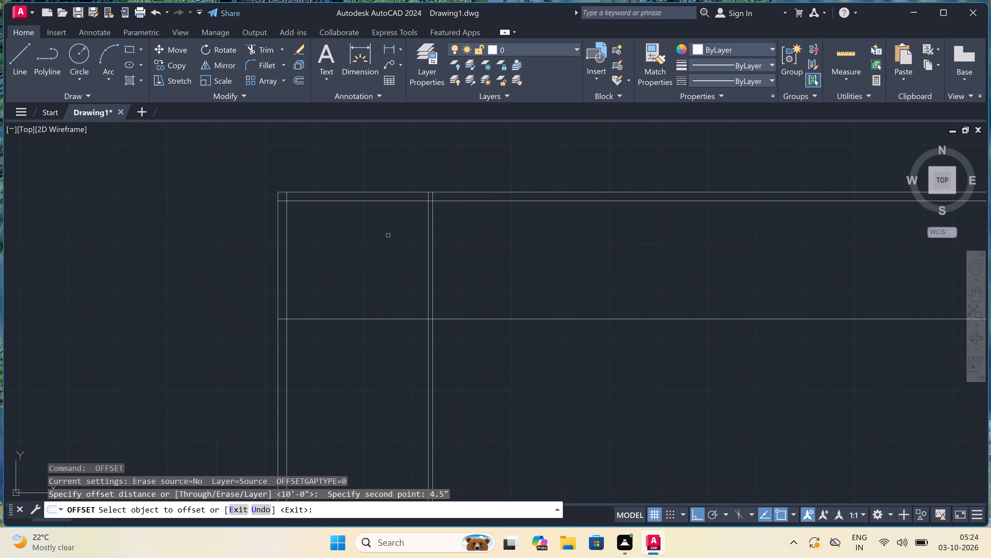
click(392, 320)
click(390, 345)
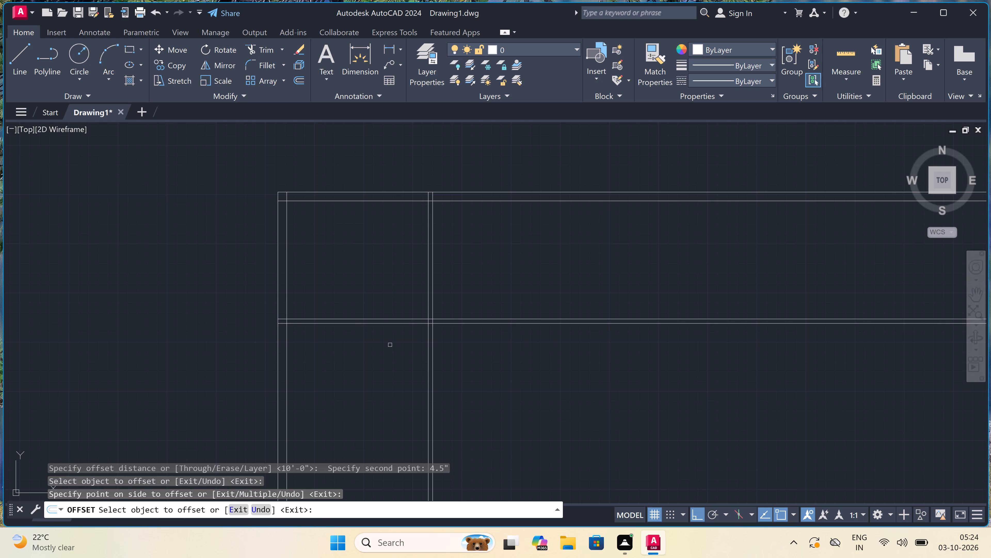
key(Escape)
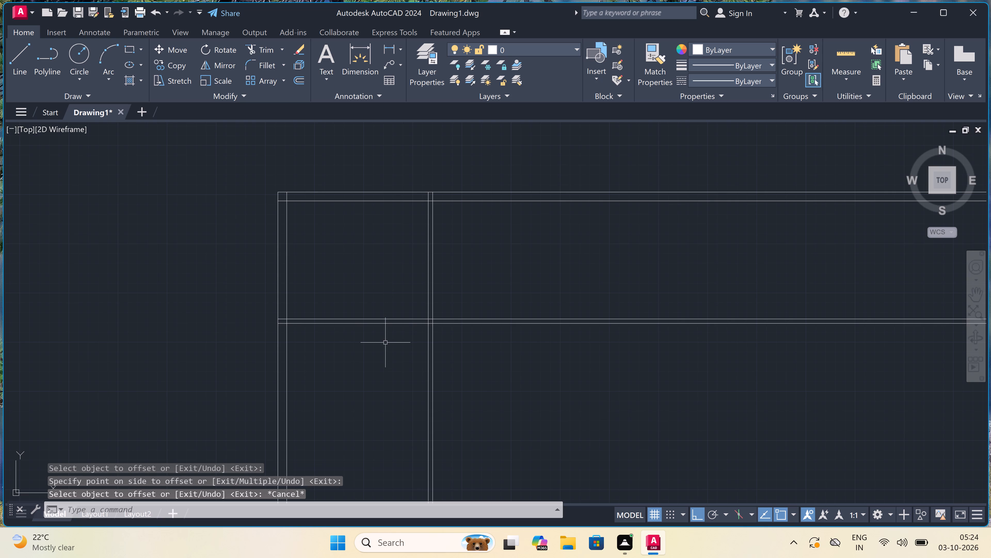
Offset the lower line of the horizontal partition 12' downward for the second room's depth.
key(space)
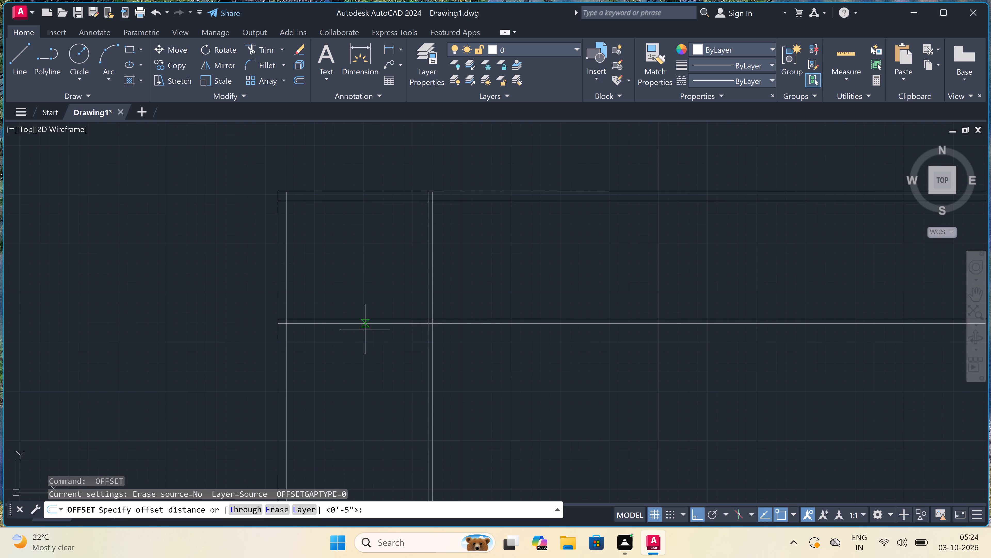
scroll(316, 334, up, 2)
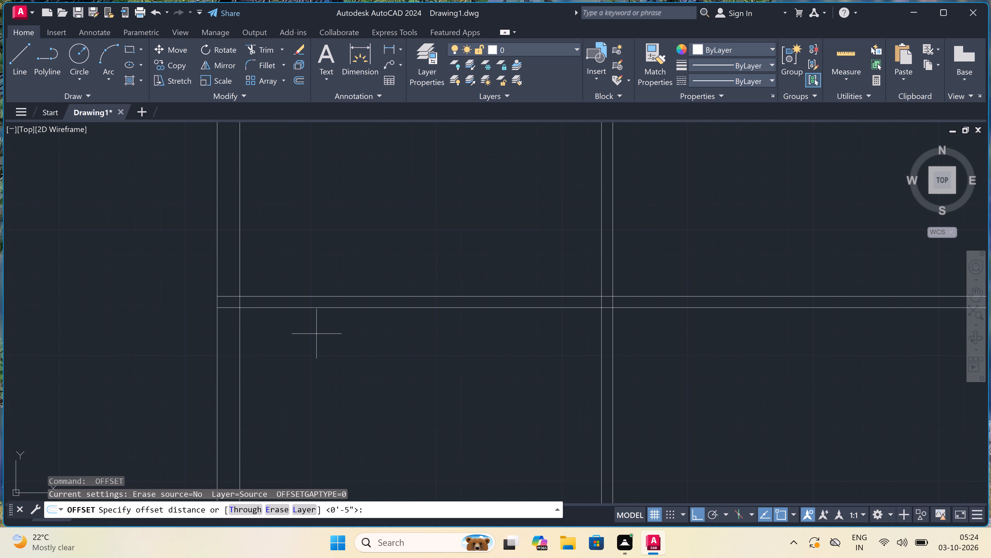
drag(347, 308, 347, 310)
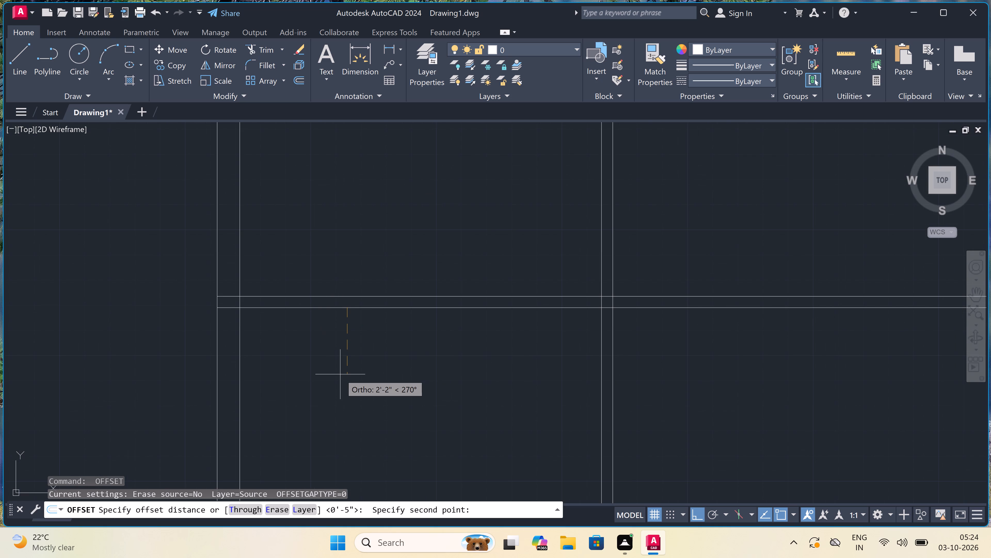
scroll(341, 374, down, 2)
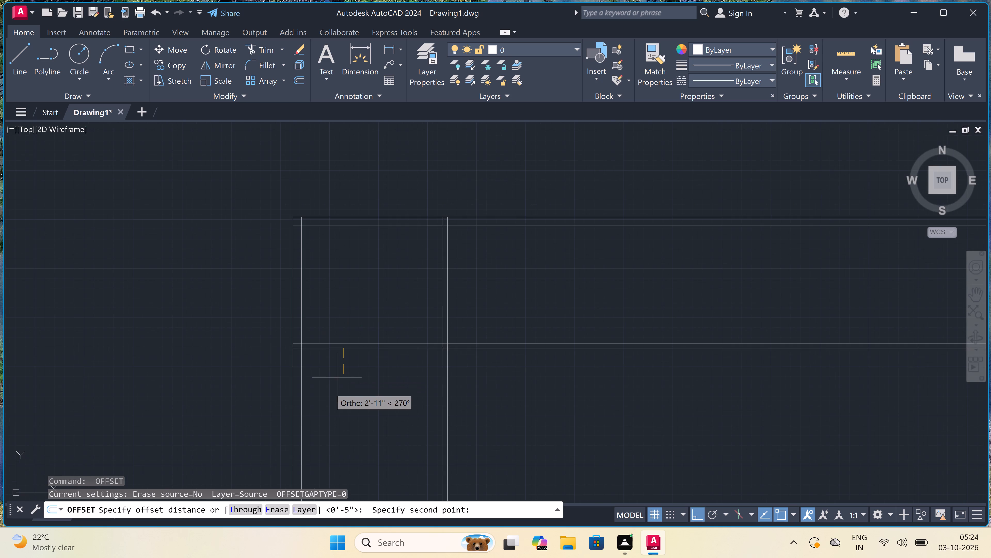
scroll(325, 392, up, 1)
scroll(325, 392, down, 1)
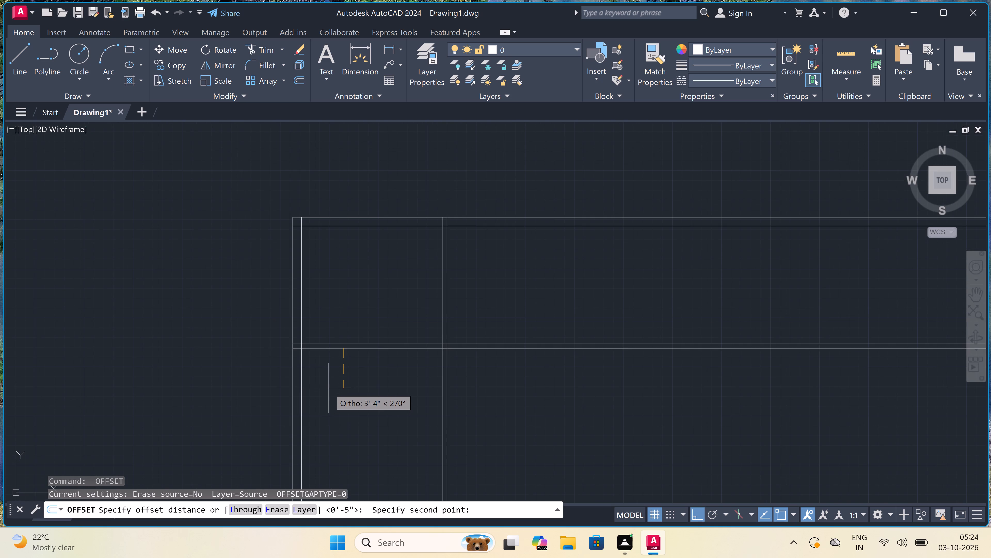
scroll(329, 388, up, 1)
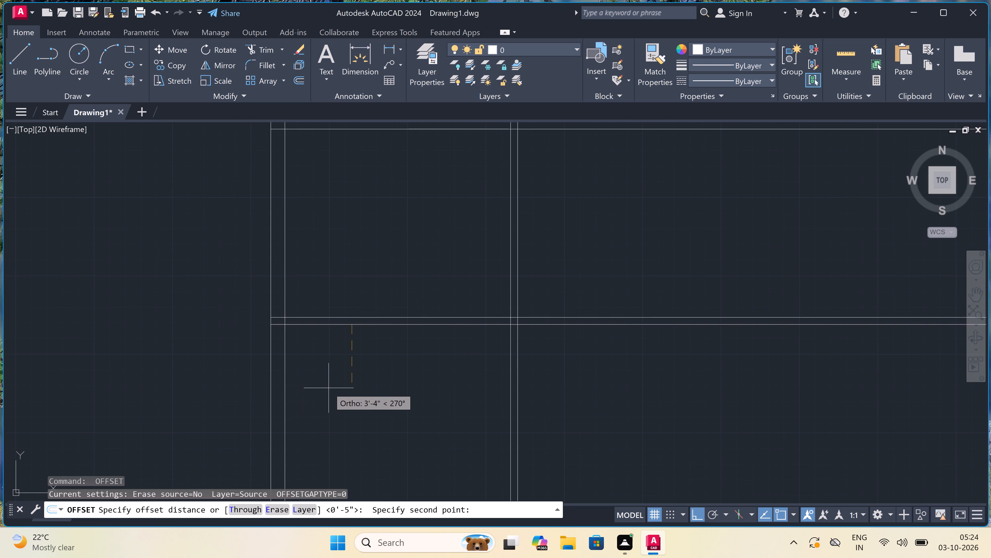
text(12')
key(space)
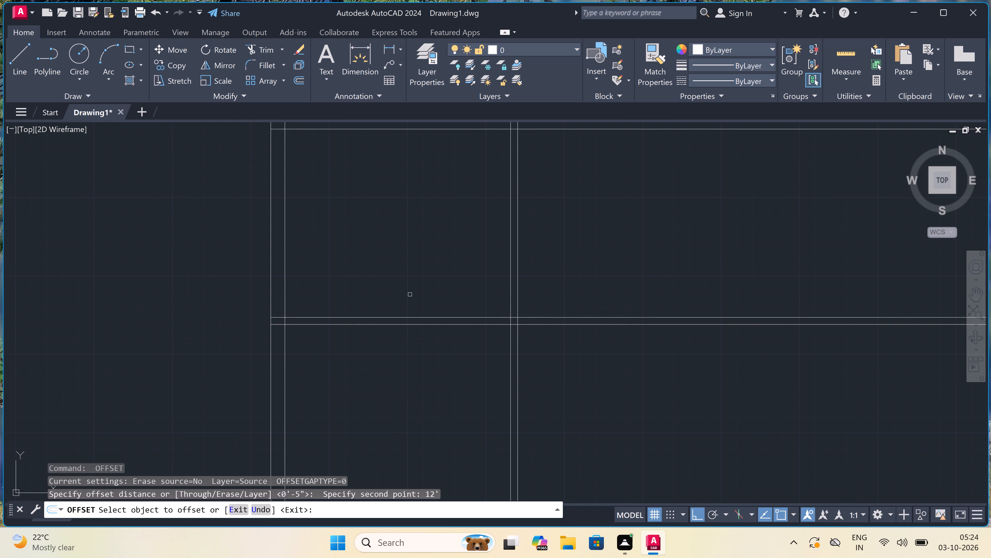
click(417, 325)
click(415, 351)
scroll(415, 350, down, 5)
scroll(410, 369, up, 4)
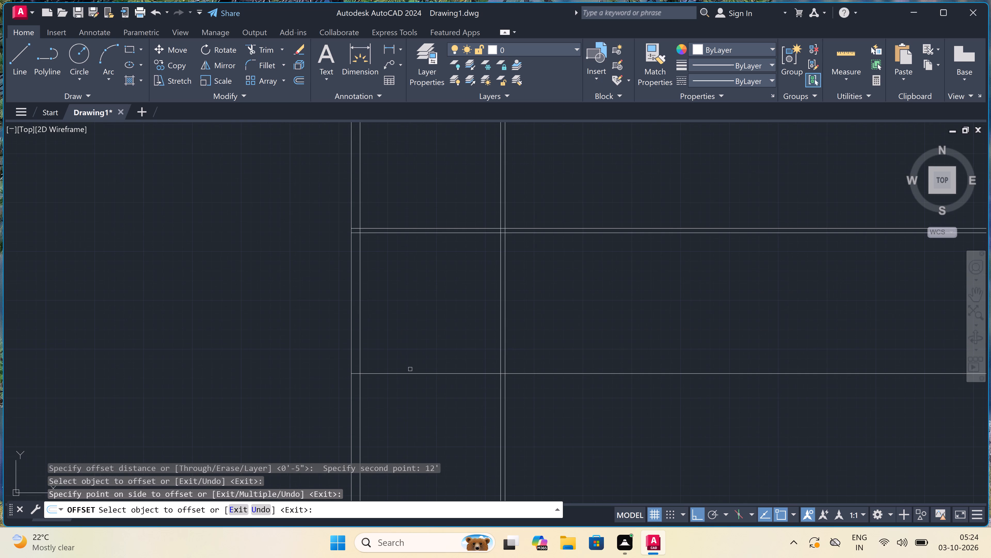
key(Escape)
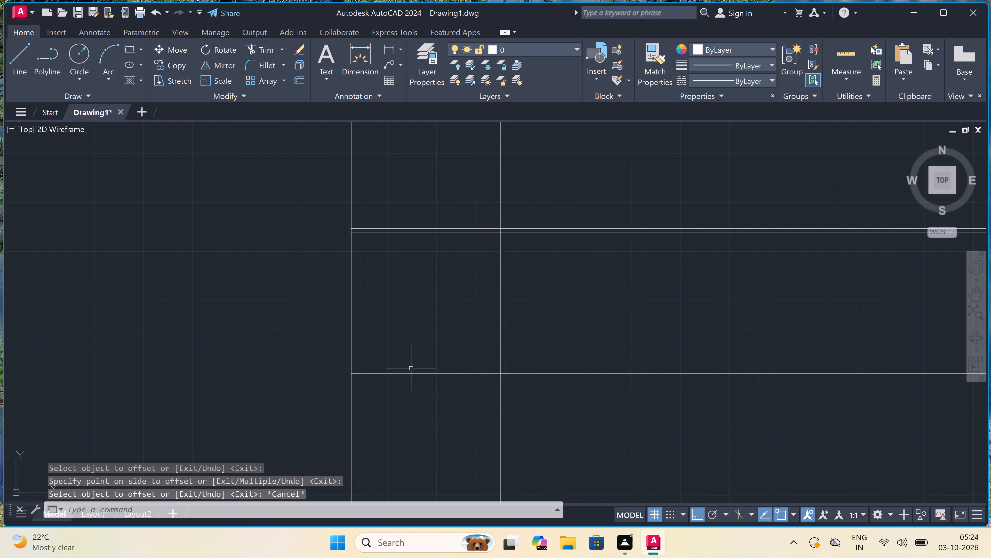
Offset the bottom line of the second room 4.5" downward to form its lower partition wall.
key(space)
click(408, 375)
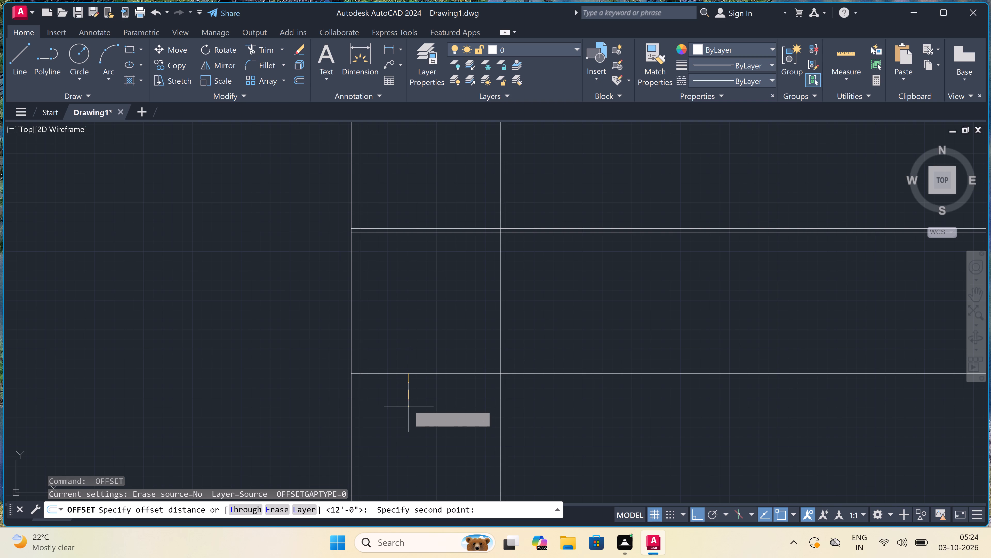
text(4.5)
text(")
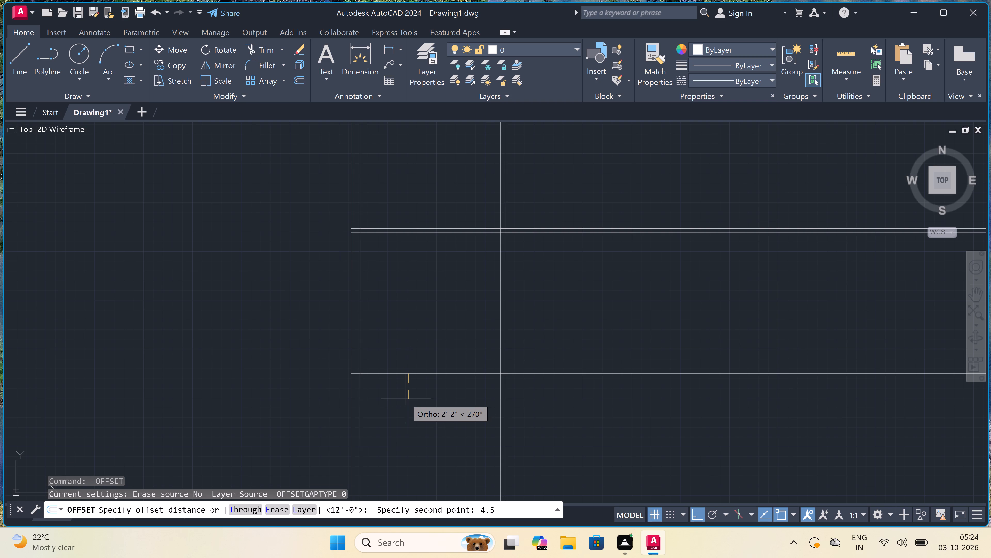
key(space)
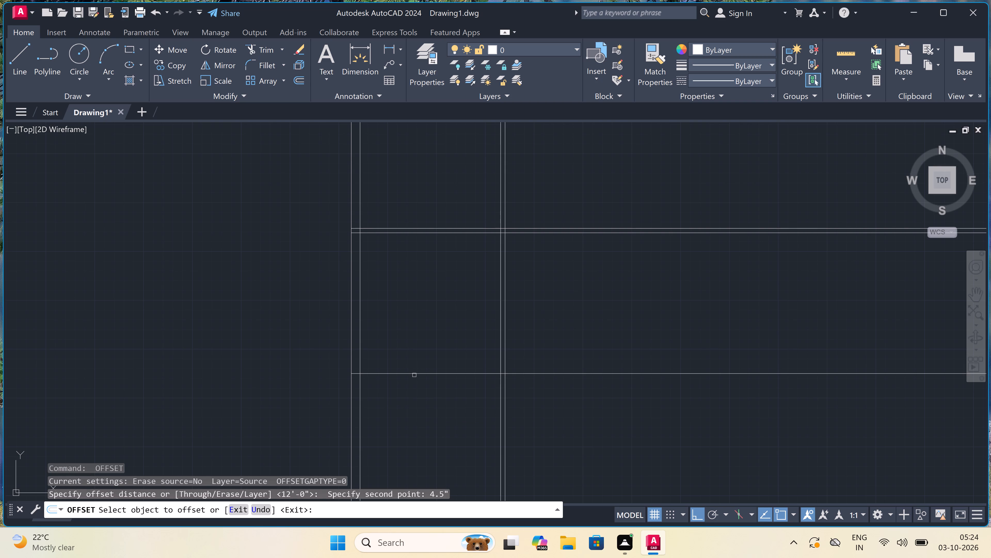
click(413, 374)
drag(413, 389, 415, 392)
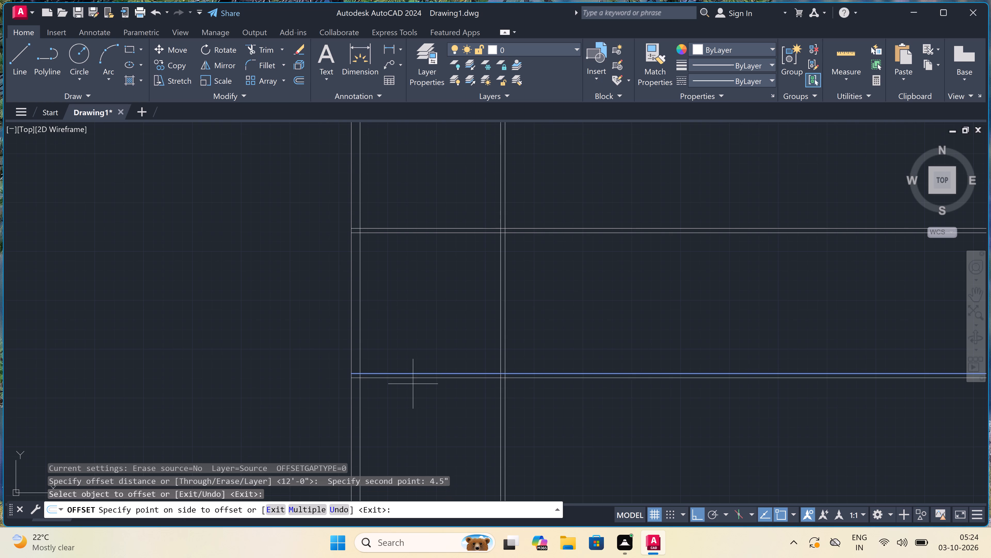
key(Escape)
Draw a line from the left wall's inner face 10' along the second room's bottom line, and up to the horizontal partition's upper line.
text(l)
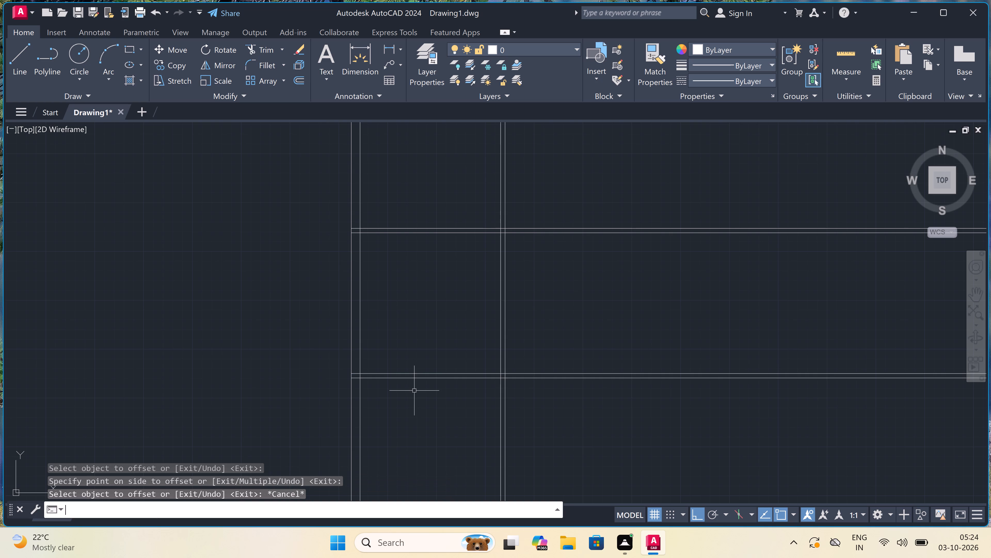
key(space)
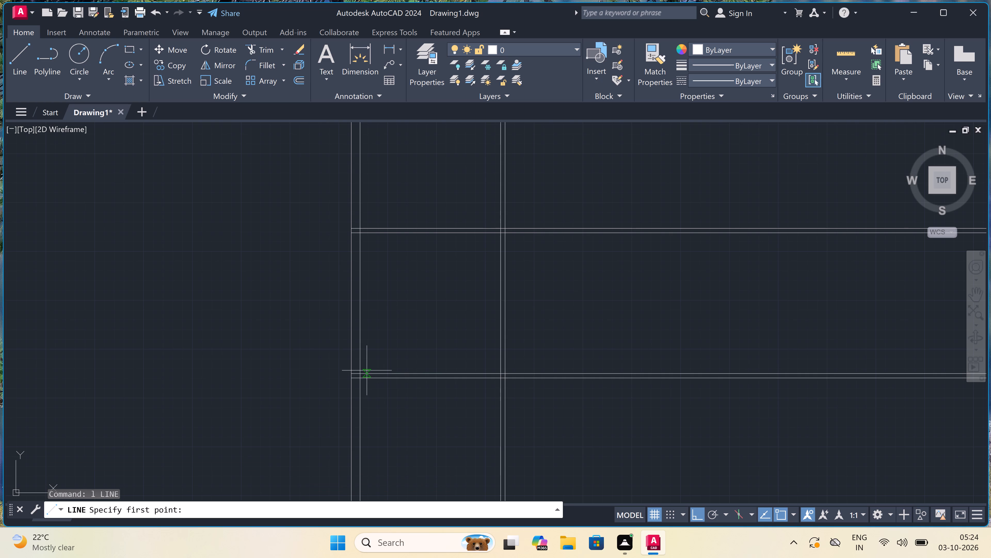
click(361, 371)
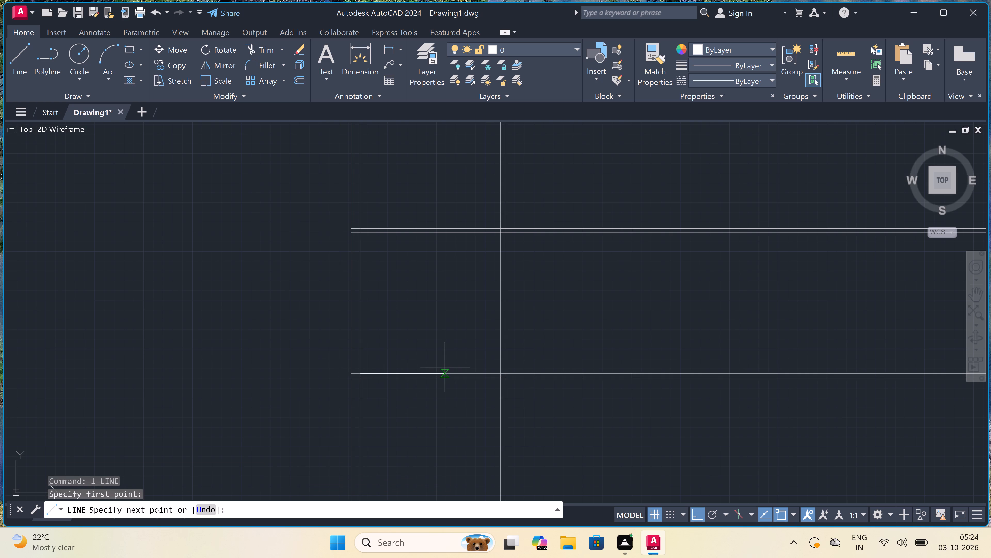
key(1)
key(2)
key(apostrophe)
key(space)
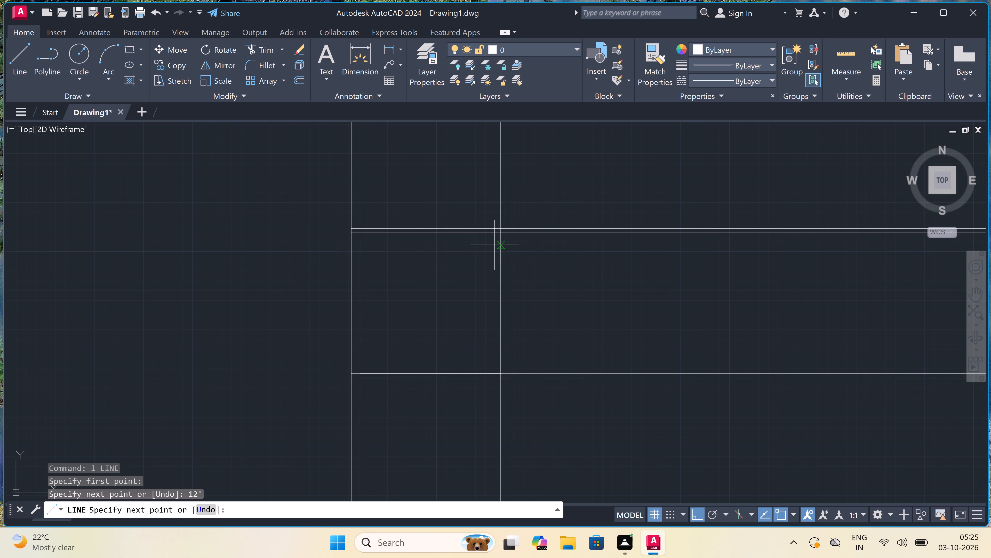
key(ctrl+z)
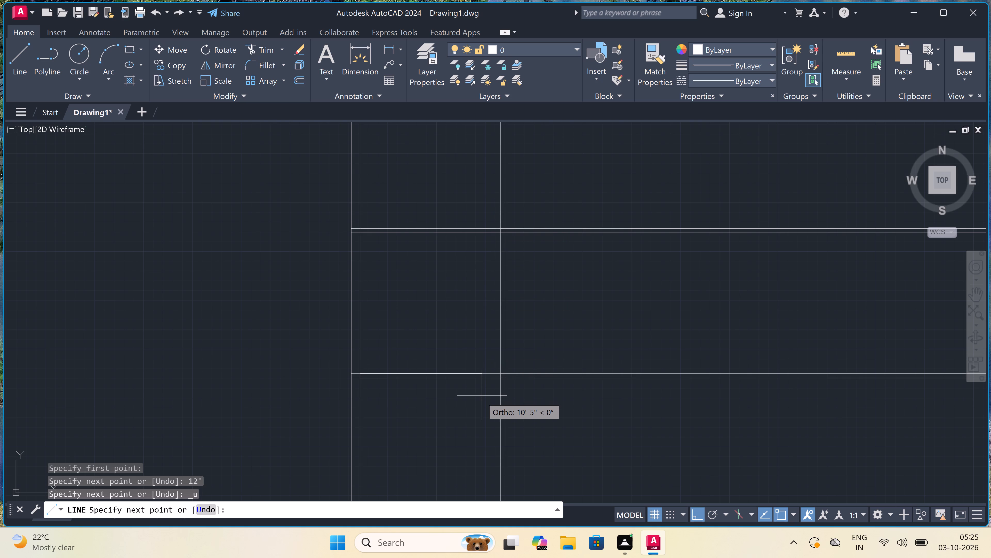
text(10')
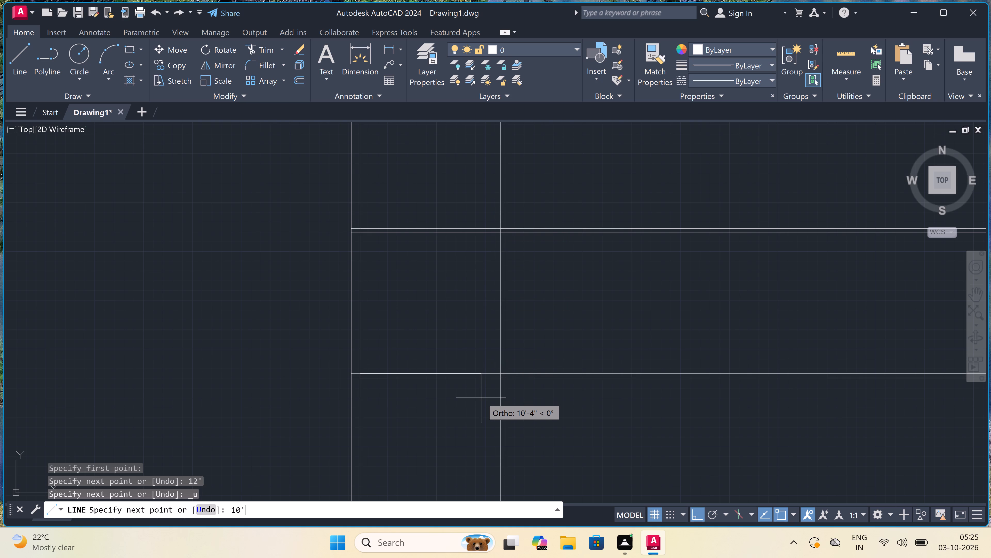
key(space)
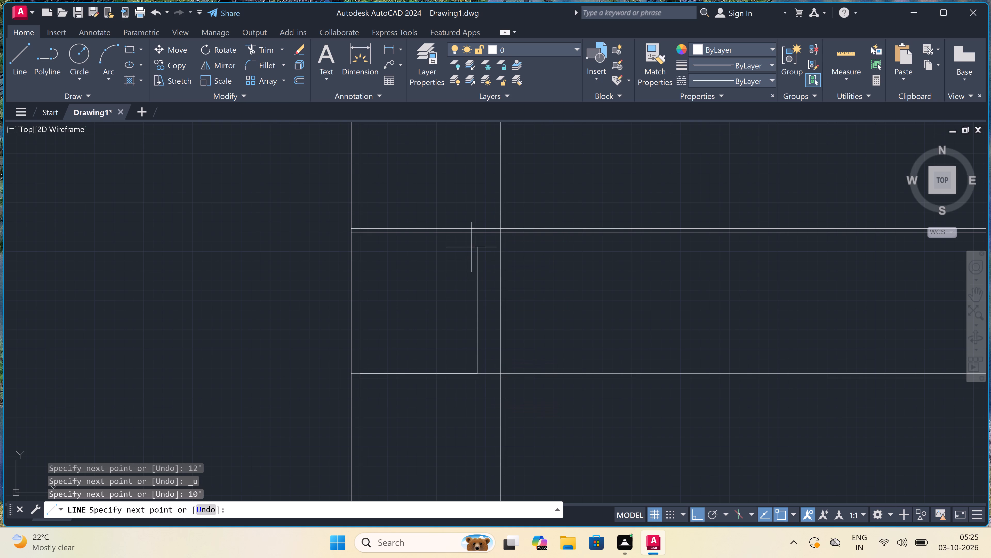
scroll(474, 224, up, 3)
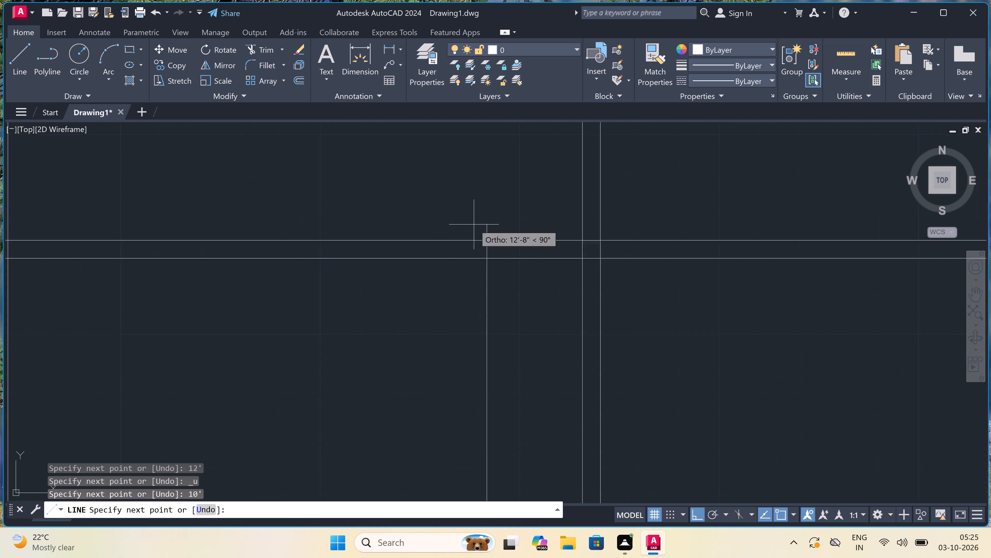
click(487, 237)
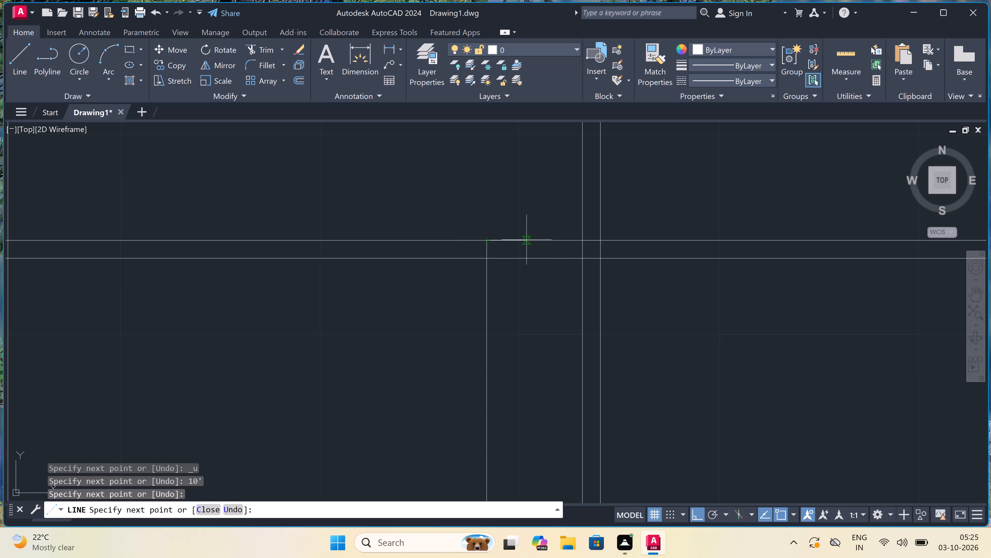
Continue the line 4.5" to the right and down to the second room's bottom line, forming its vertical partition.
text(4.5")
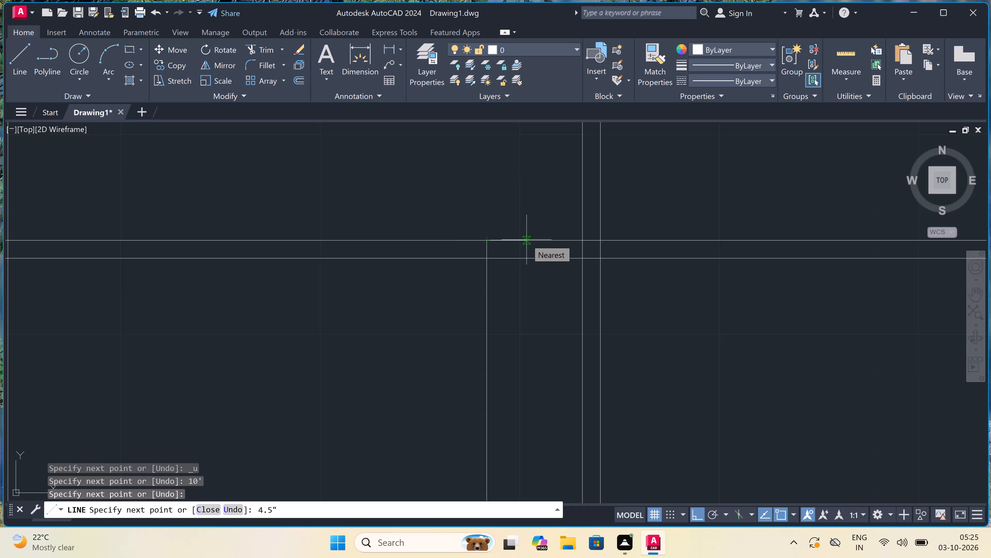
key(space)
scroll(526, 240, down, 3)
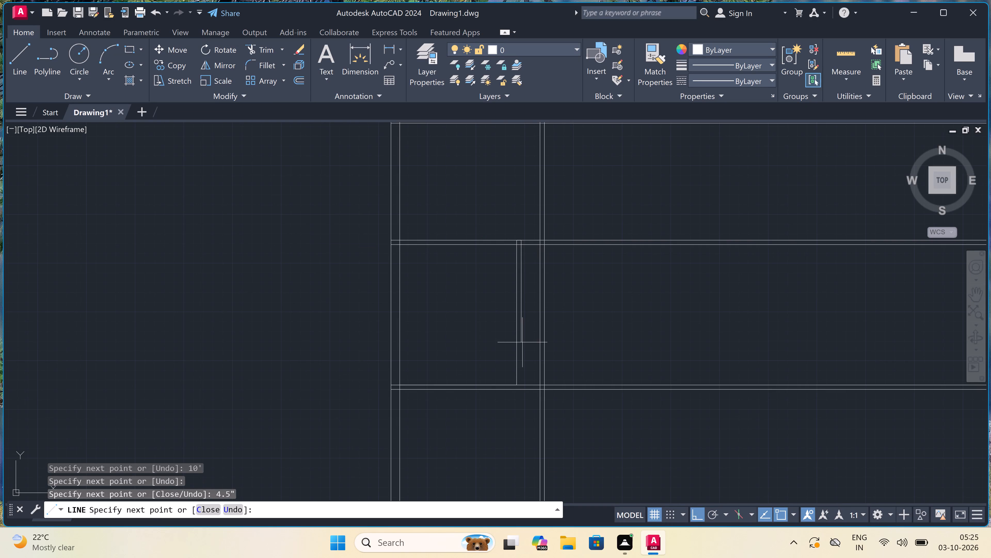
scroll(520, 393, up, 4)
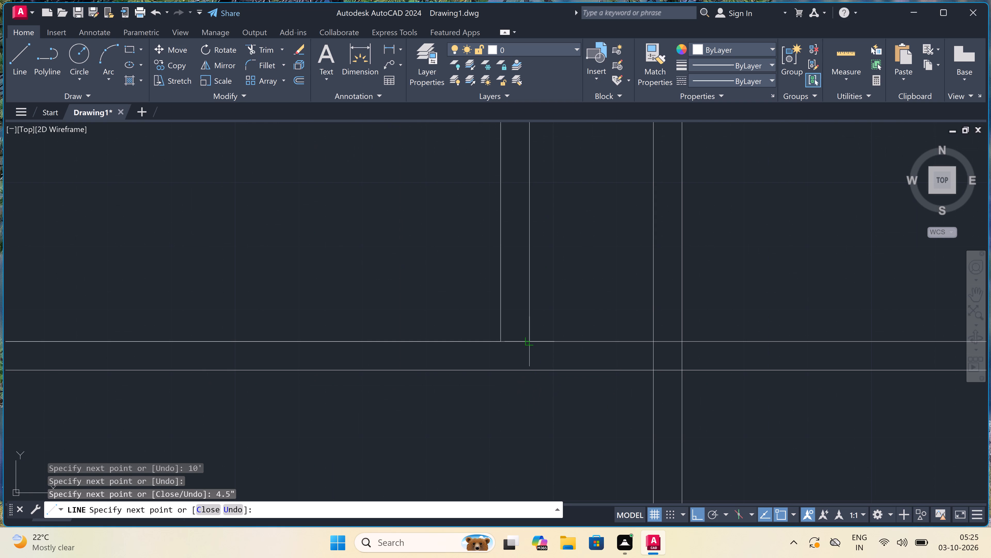
click(532, 344)
text(tr)
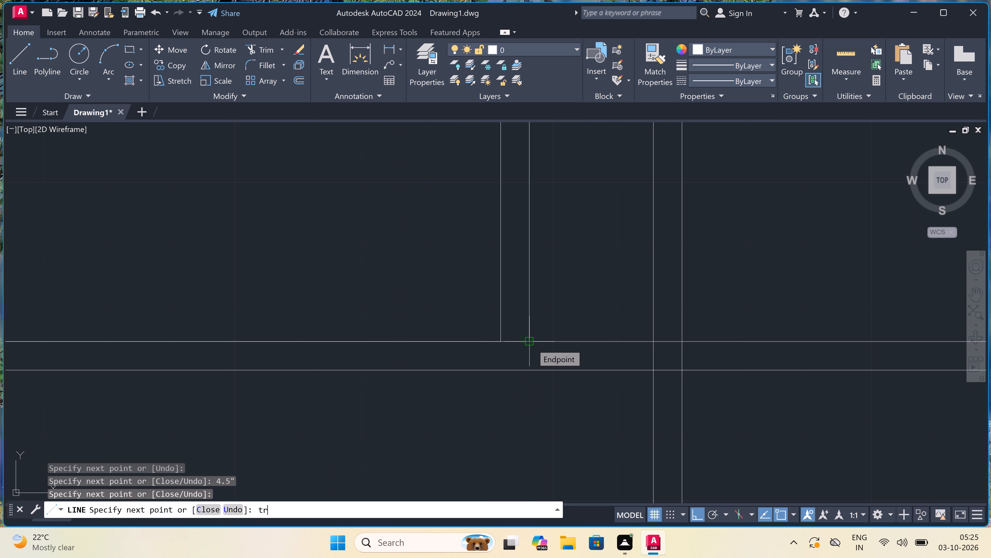
key(space)
scroll(532, 344, down, 7)
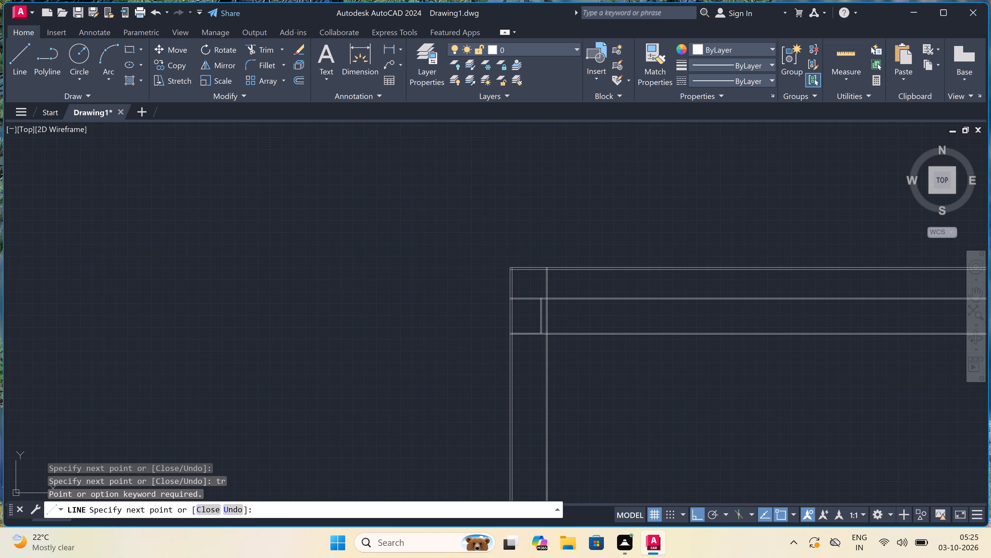
scroll(544, 329, up, 2)
key(Escape)
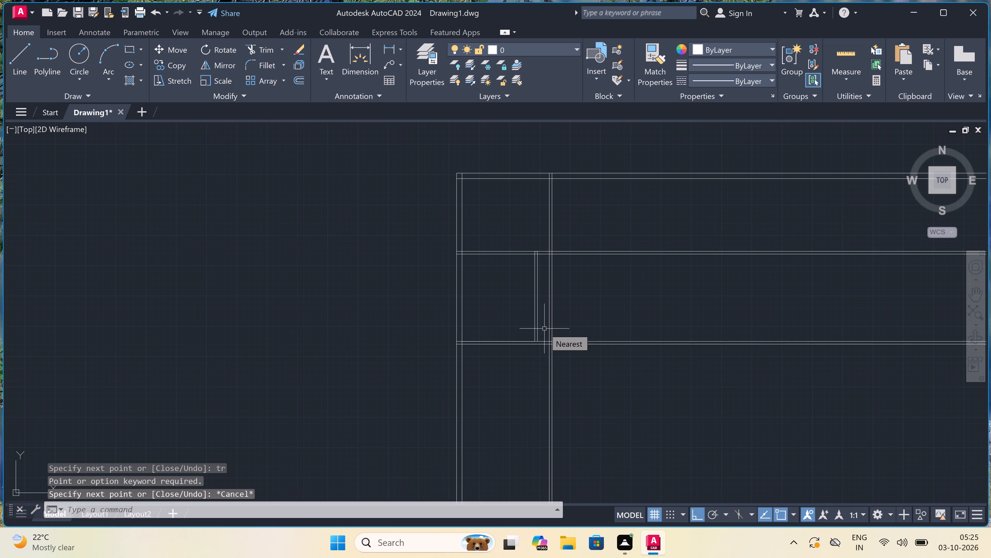
Trim the old vertical partition beside the second room and the horizontal partition lines extending beyond the first room.
text(tr)
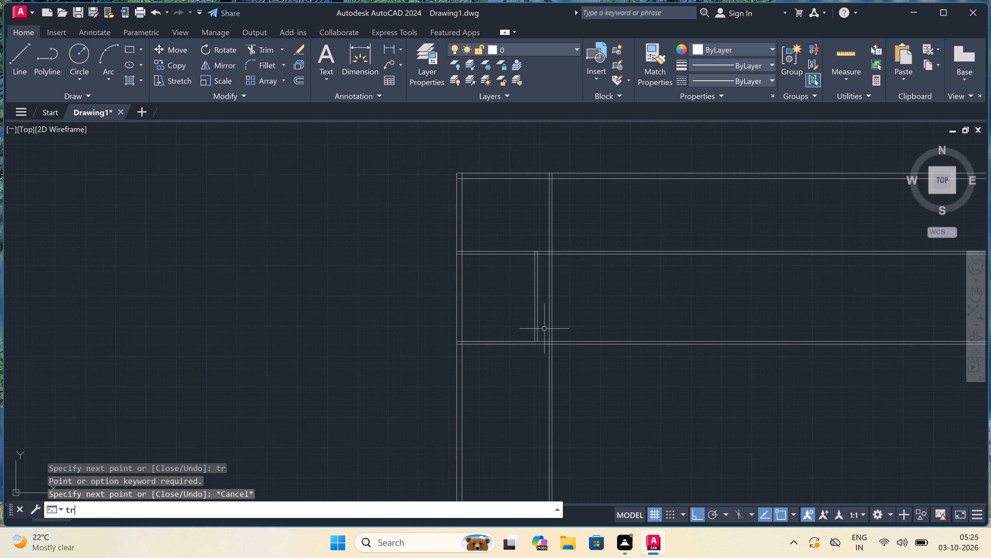
key(space)
click(544, 328)
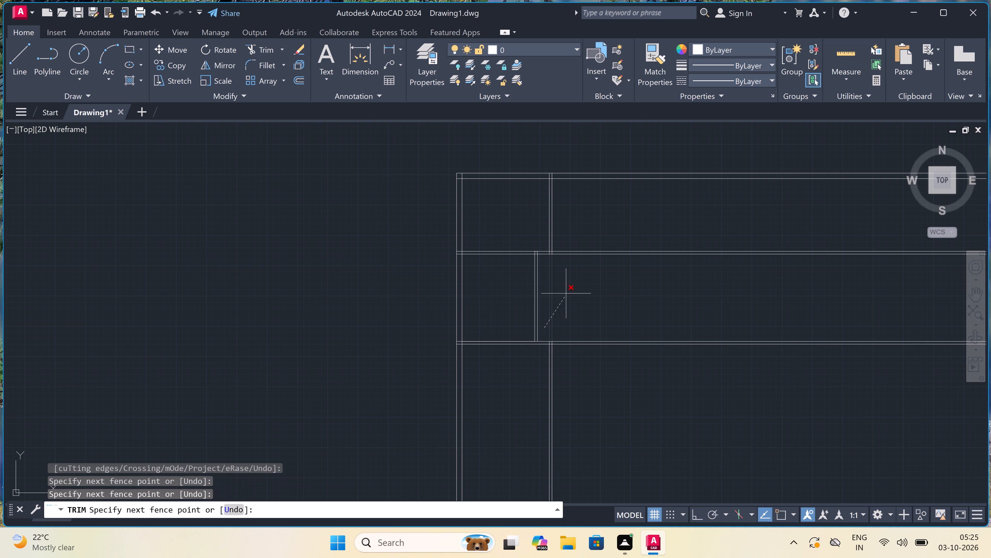
click(601, 229)
Trim the overlapping inner lines at the first room's lower-right wall corner.
scroll(557, 244, up, 2)
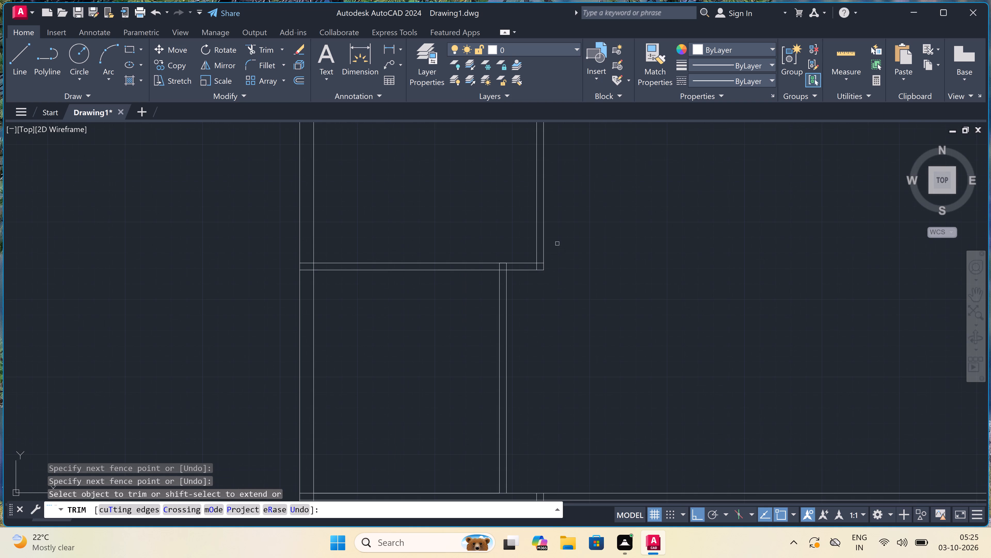
scroll(533, 262, up, 3)
click(542, 281)
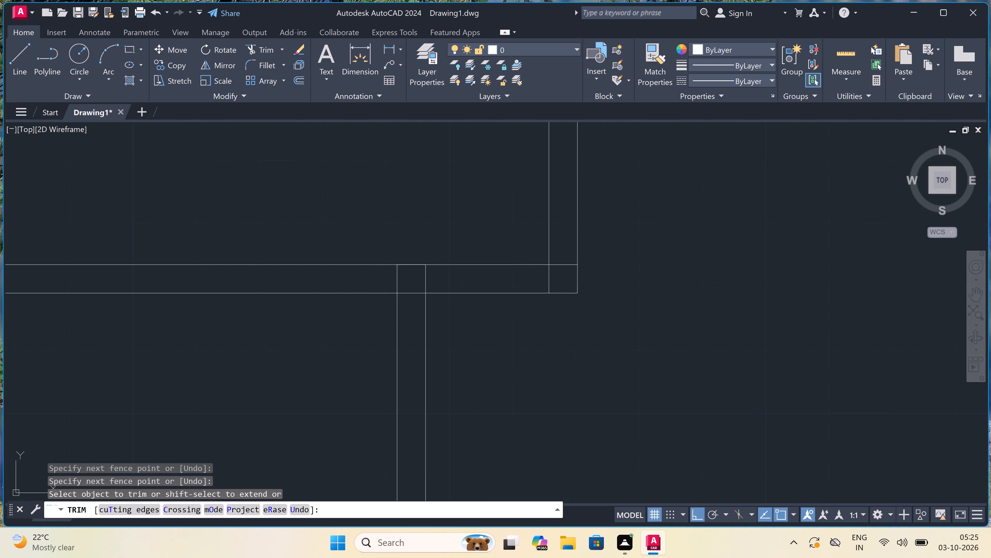
click(563, 271)
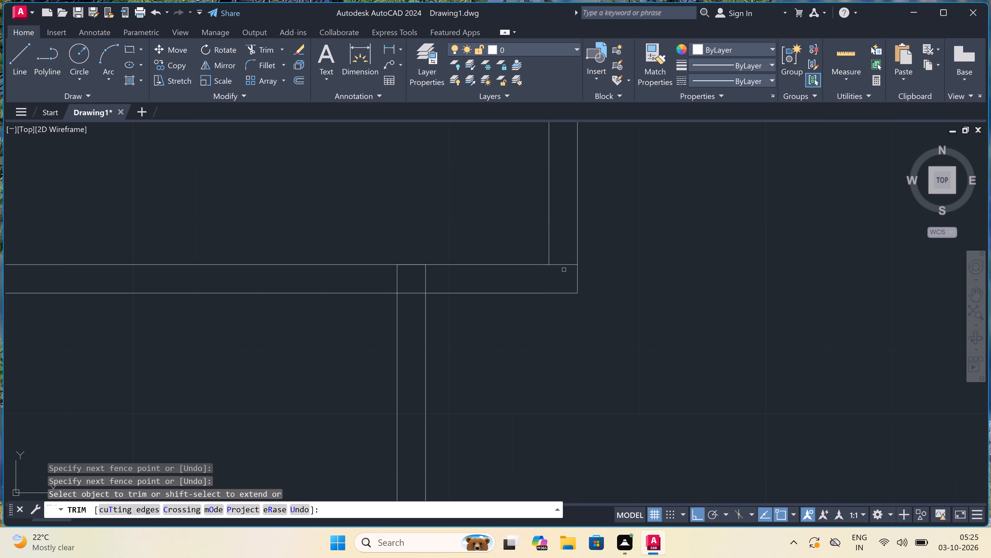
click(566, 264)
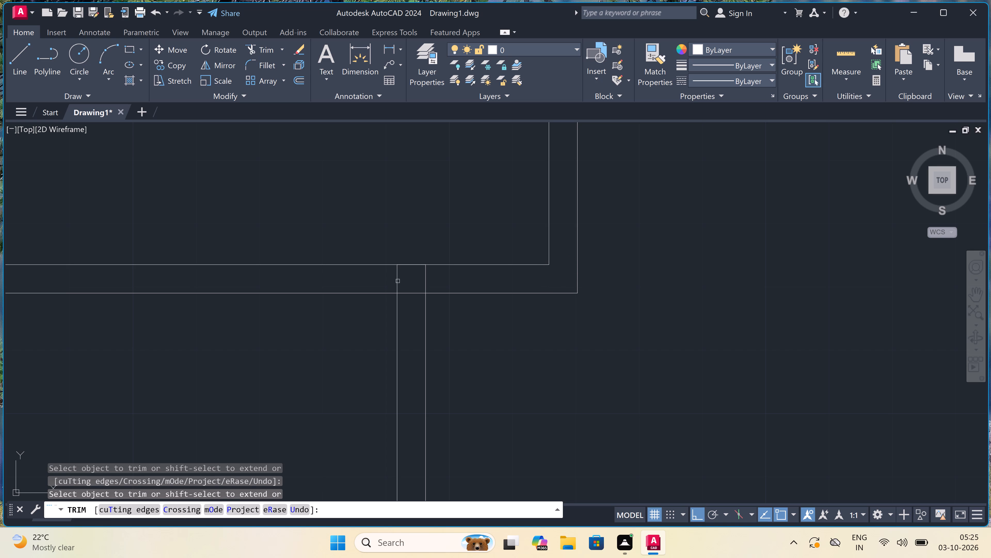
Trim the junction where the second room's vertical partition meets the horizontal partition, leaving an open T-joint.
scroll(396, 279, up, 3)
click(395, 279)
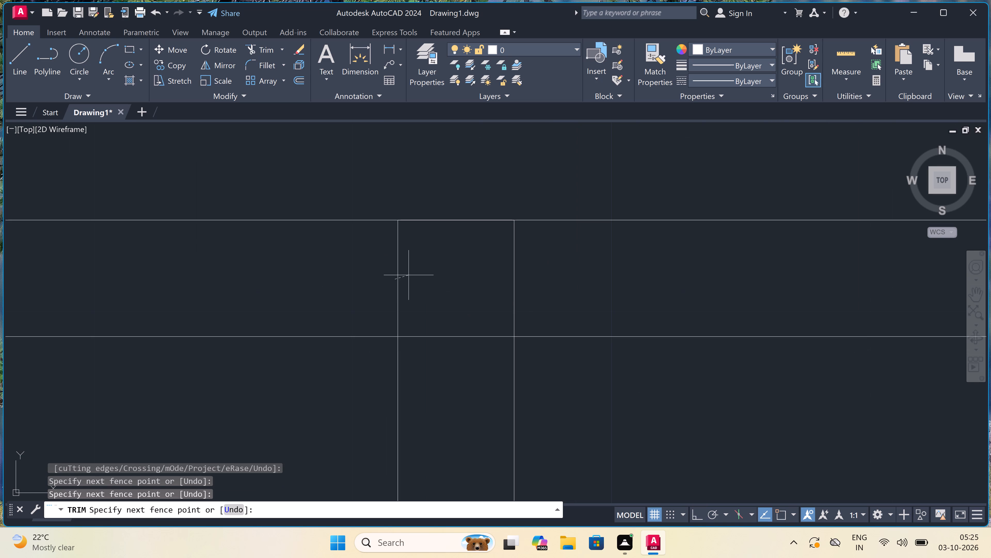
click(558, 282)
click(461, 315)
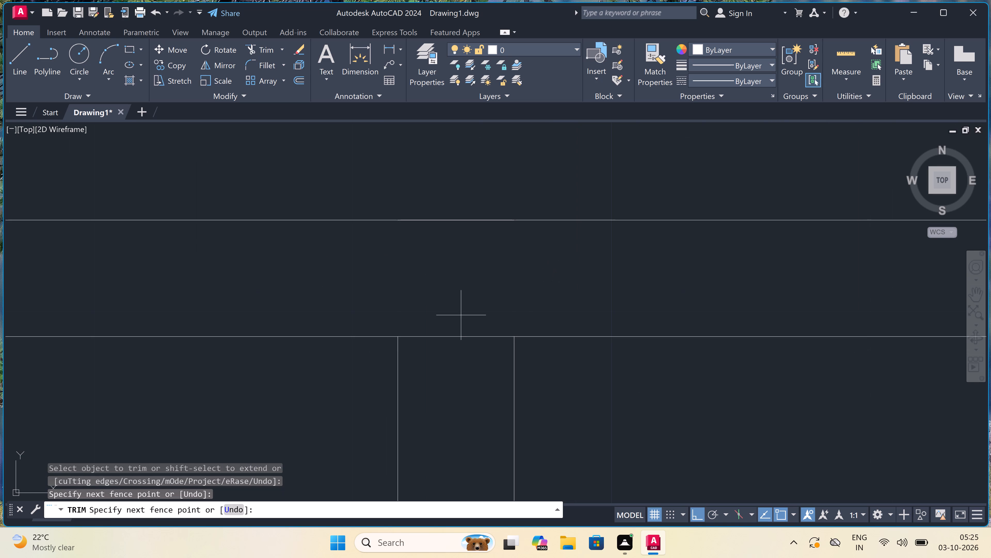
click(455, 372)
Trim the crossing lines where the horizontal partition between the two rooms meets the left outer wall.
scroll(487, 319, down, 6)
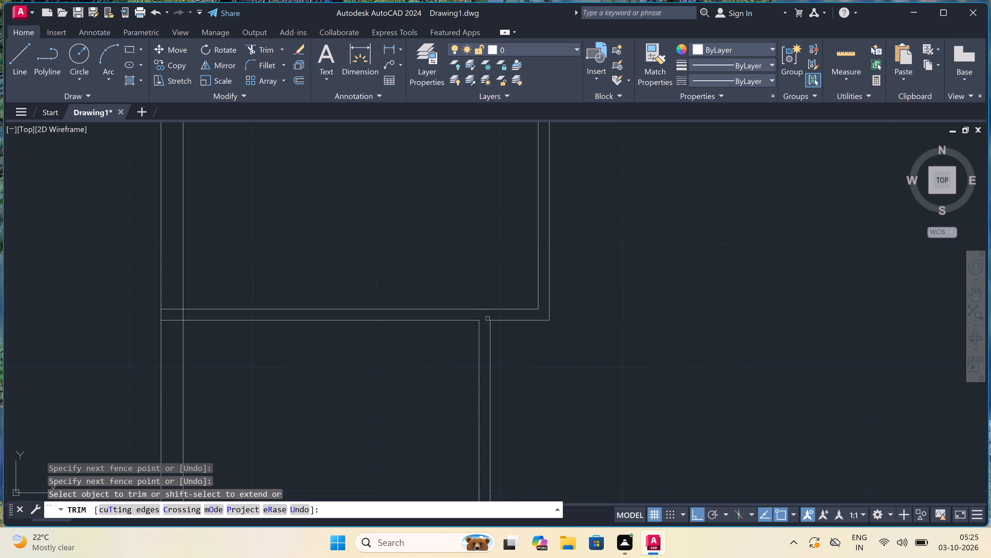
scroll(487, 319, down, 4)
scroll(428, 320, up, 3)
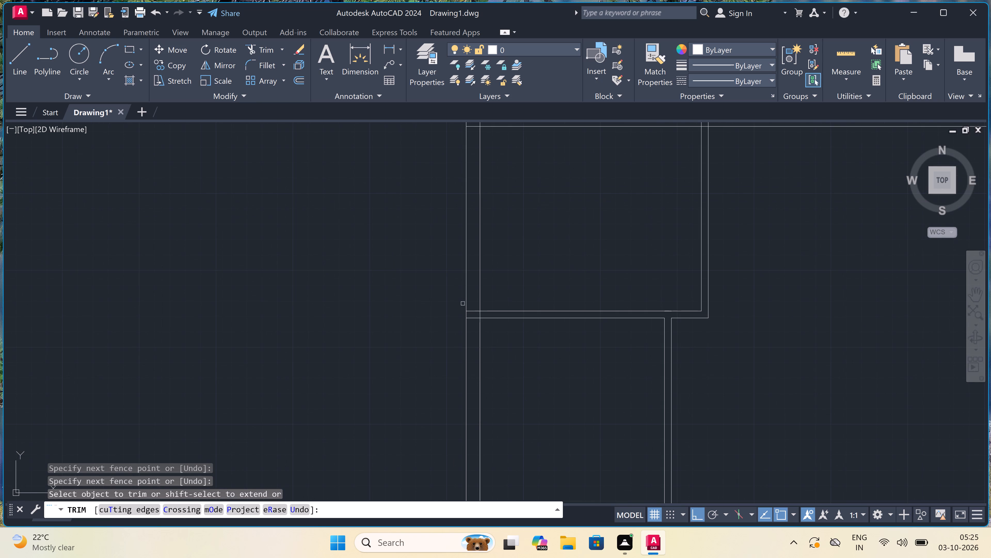
scroll(473, 301, up, 3)
click(474, 301)
click(467, 379)
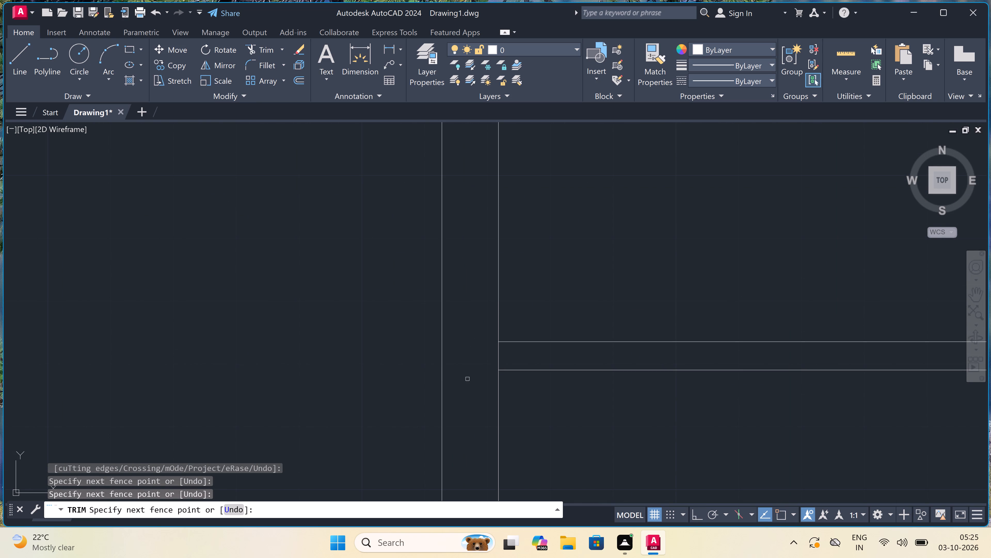
click(489, 365)
click(505, 357)
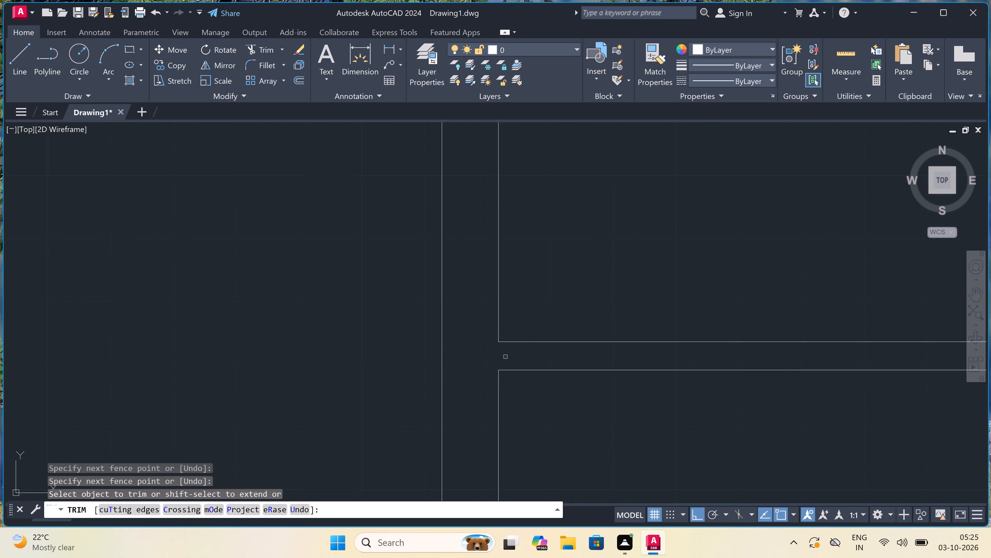
Trim the overlapping inner face lines at the top-left corner of the outer walls.
scroll(488, 361, down, 5)
scroll(494, 275, up, 3)
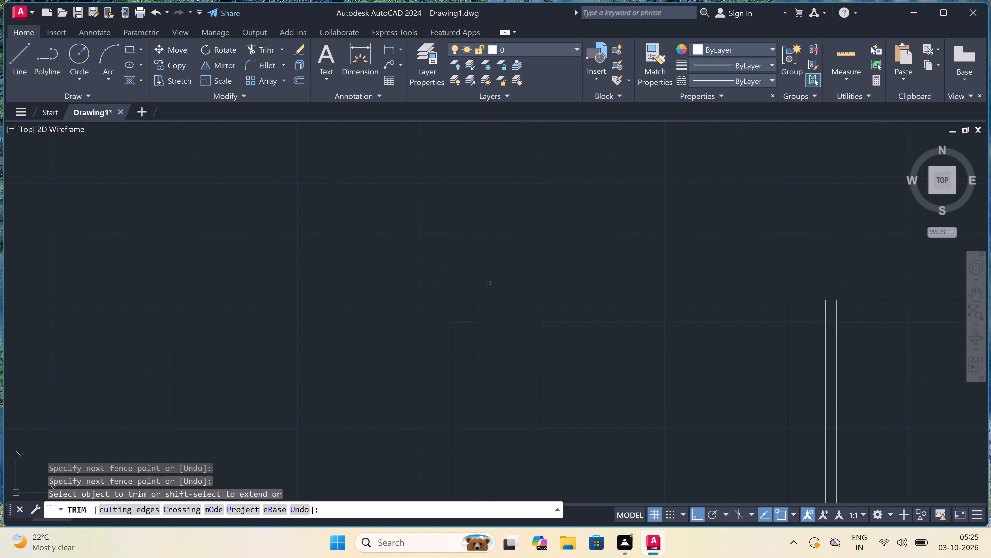
scroll(473, 314, up, 3)
click(473, 314)
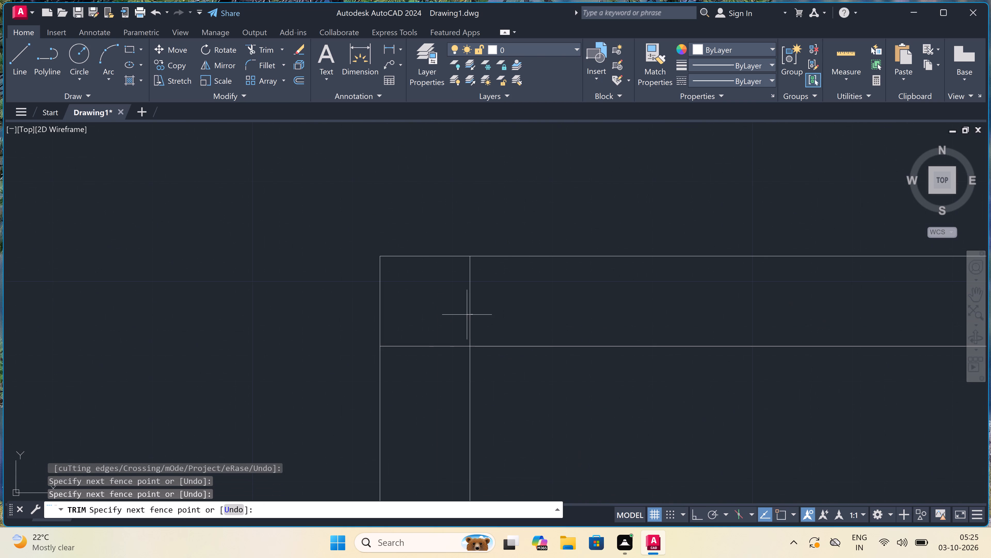
click(422, 324)
click(422, 324)
click(415, 360)
Trim the crossing lines where the first room's vertical partition meets the top outer wall.
scroll(423, 350, down, 4)
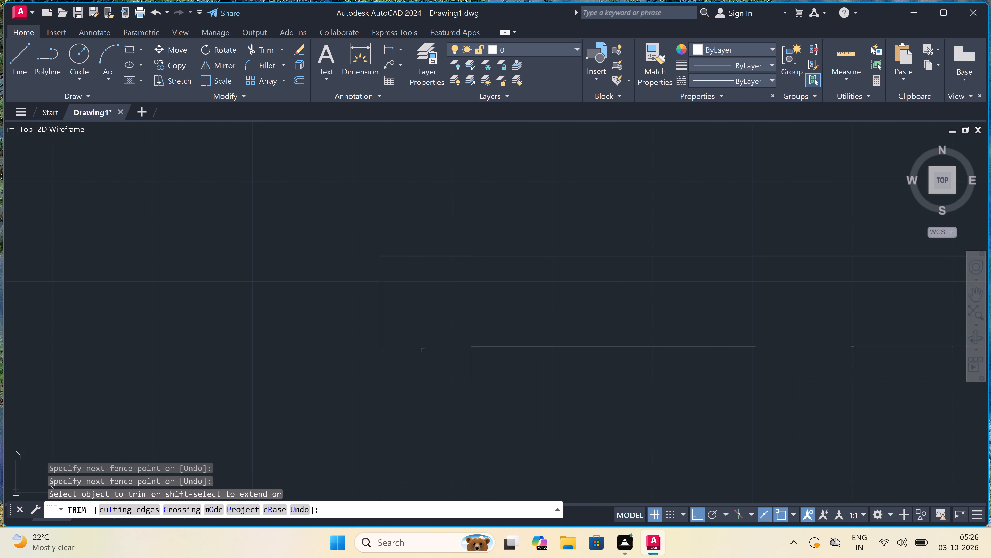
scroll(423, 350, down, 2)
scroll(496, 337, up, 4)
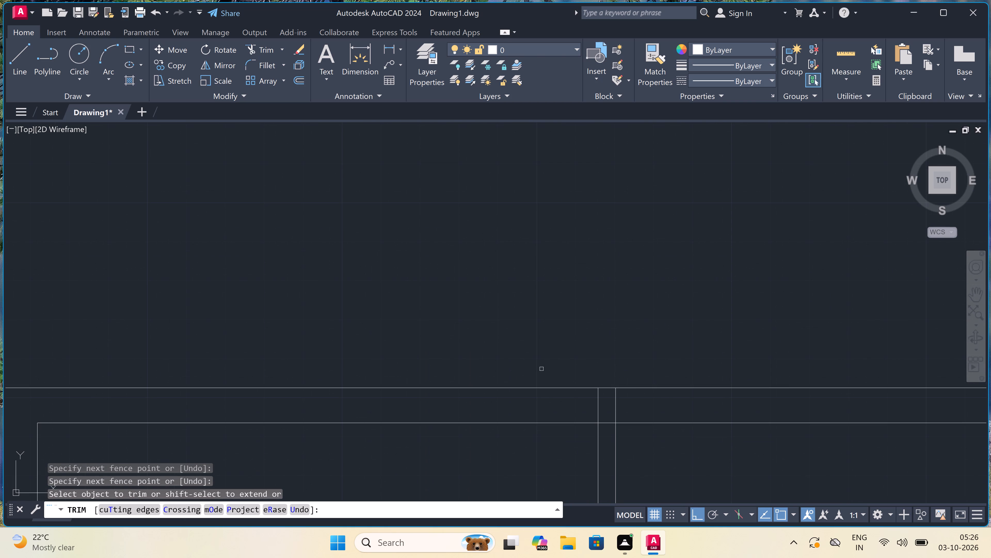
scroll(593, 427, up, 2)
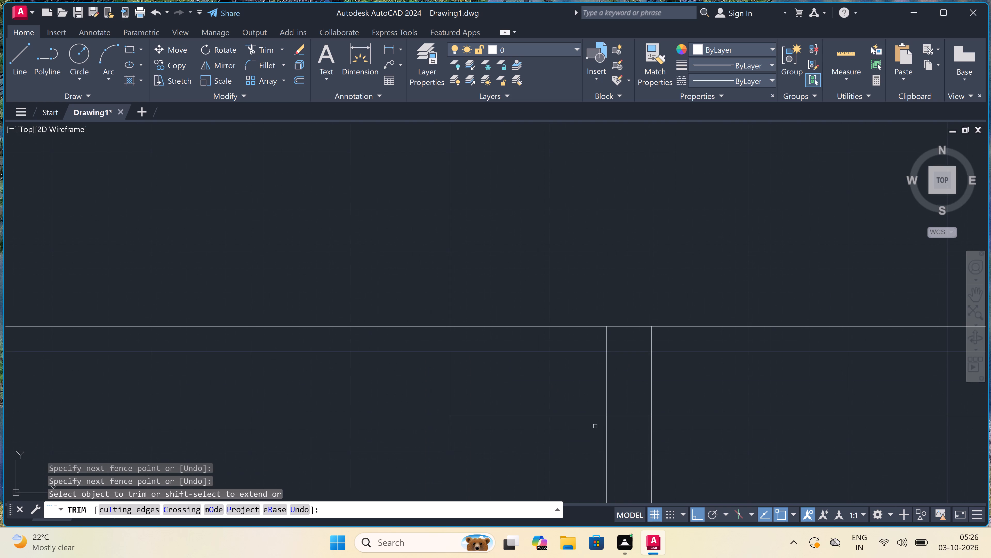
click(644, 418)
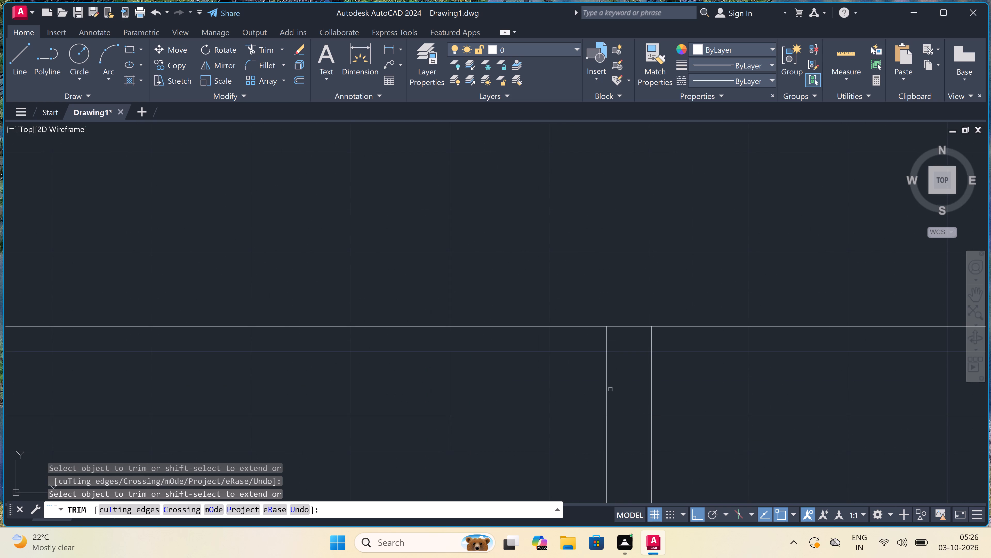
click(548, 388)
click(666, 378)
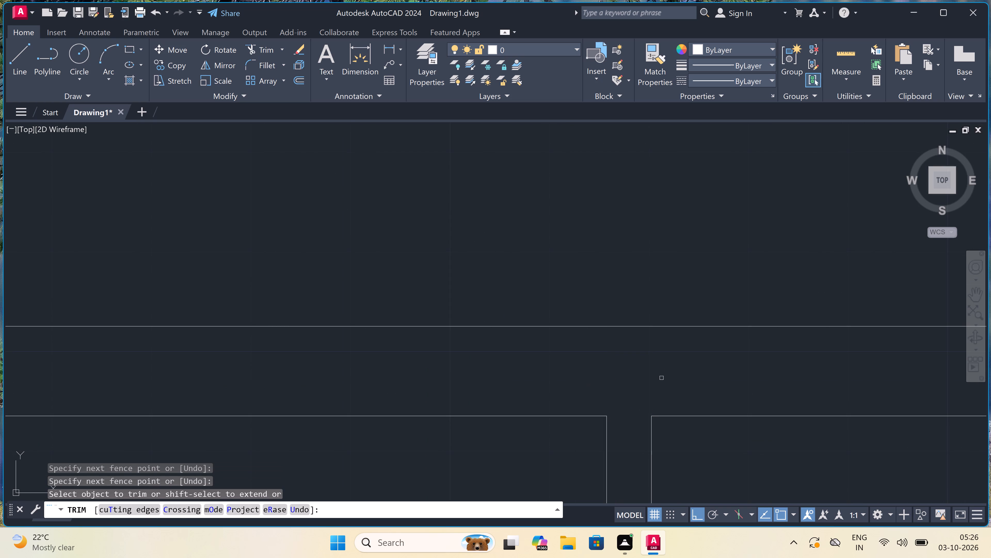
scroll(504, 358, down, 10)
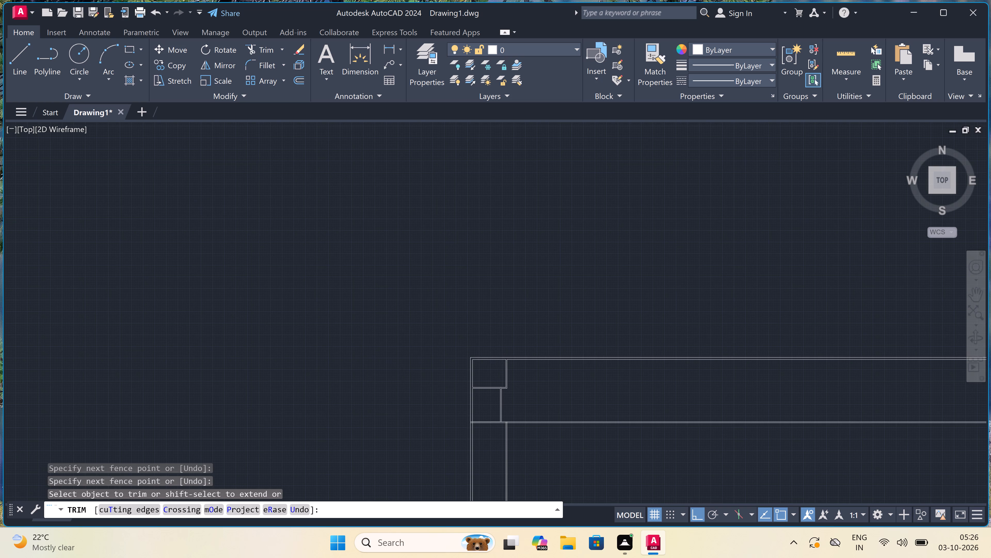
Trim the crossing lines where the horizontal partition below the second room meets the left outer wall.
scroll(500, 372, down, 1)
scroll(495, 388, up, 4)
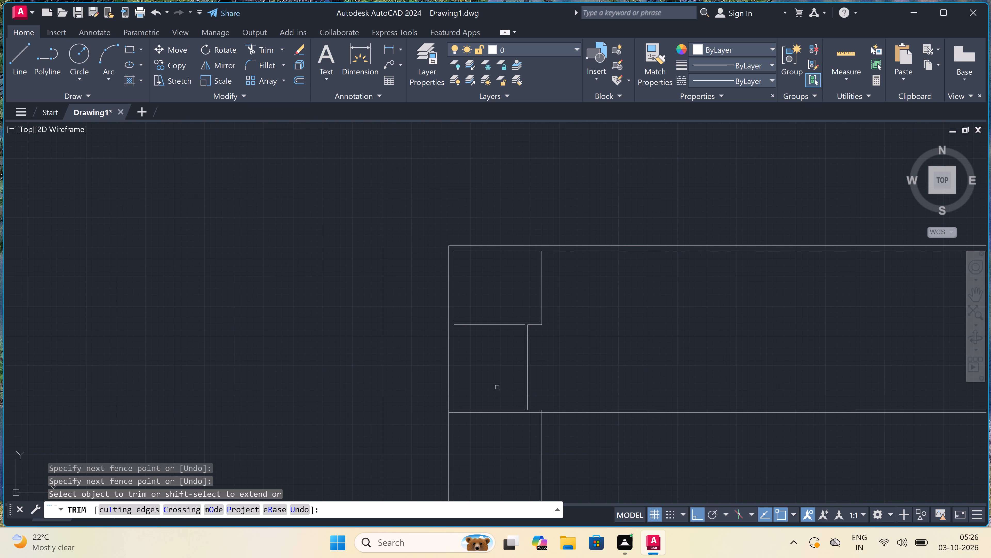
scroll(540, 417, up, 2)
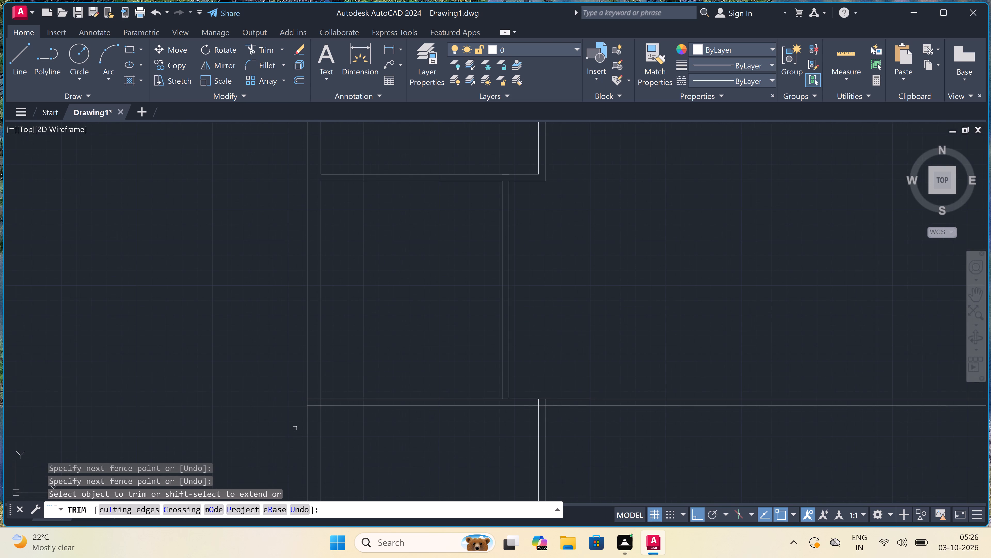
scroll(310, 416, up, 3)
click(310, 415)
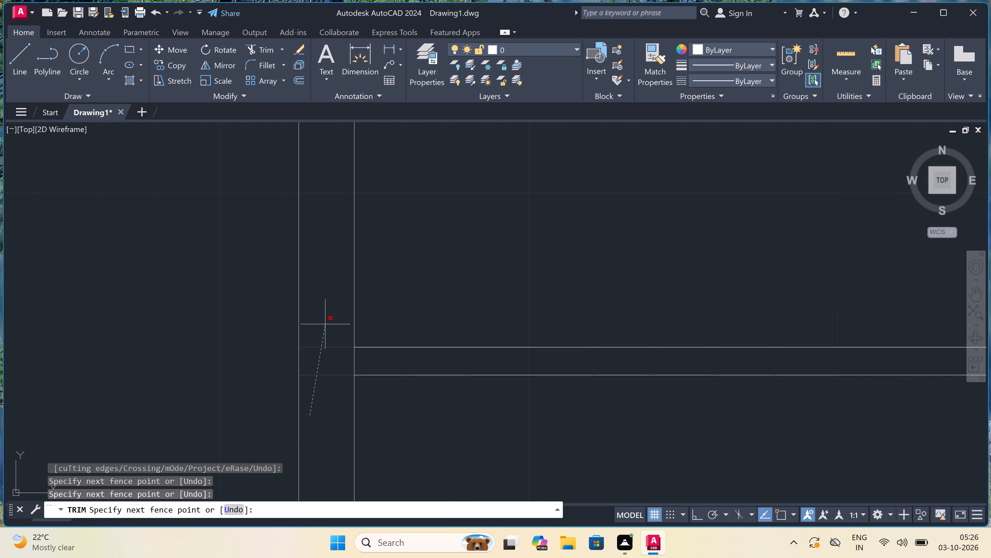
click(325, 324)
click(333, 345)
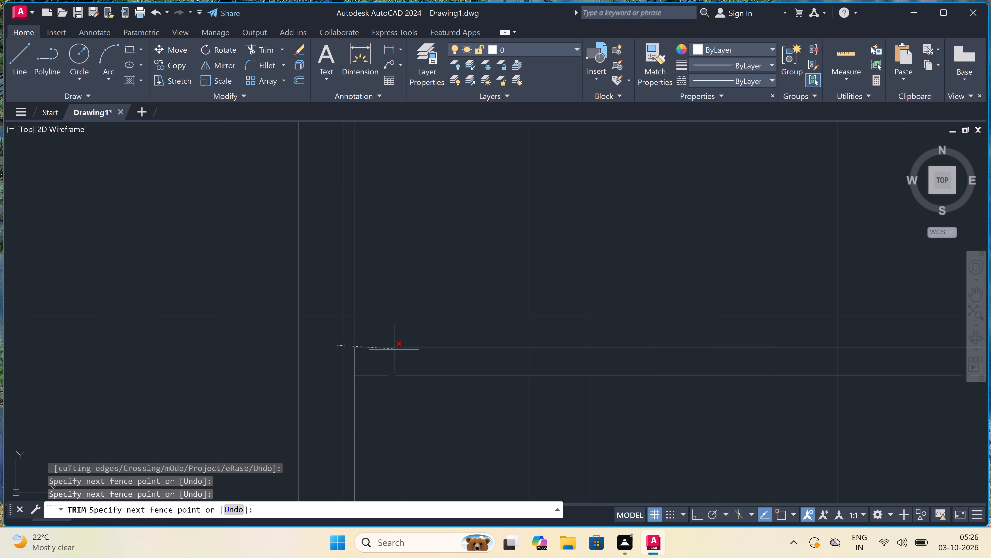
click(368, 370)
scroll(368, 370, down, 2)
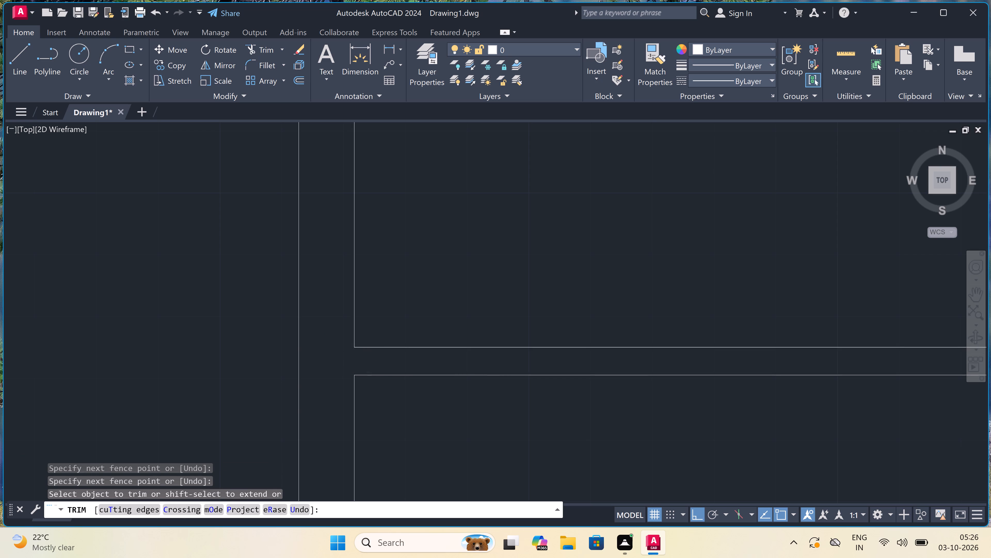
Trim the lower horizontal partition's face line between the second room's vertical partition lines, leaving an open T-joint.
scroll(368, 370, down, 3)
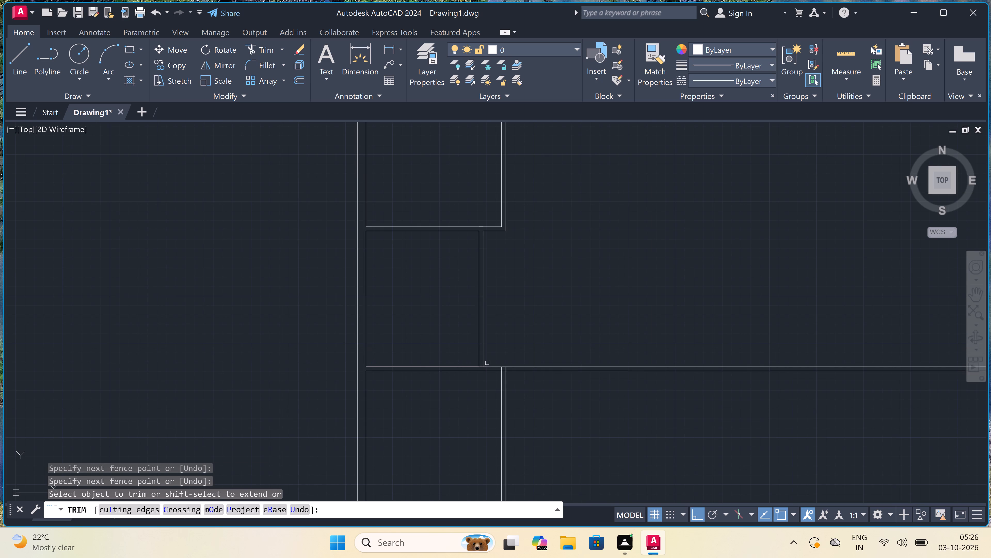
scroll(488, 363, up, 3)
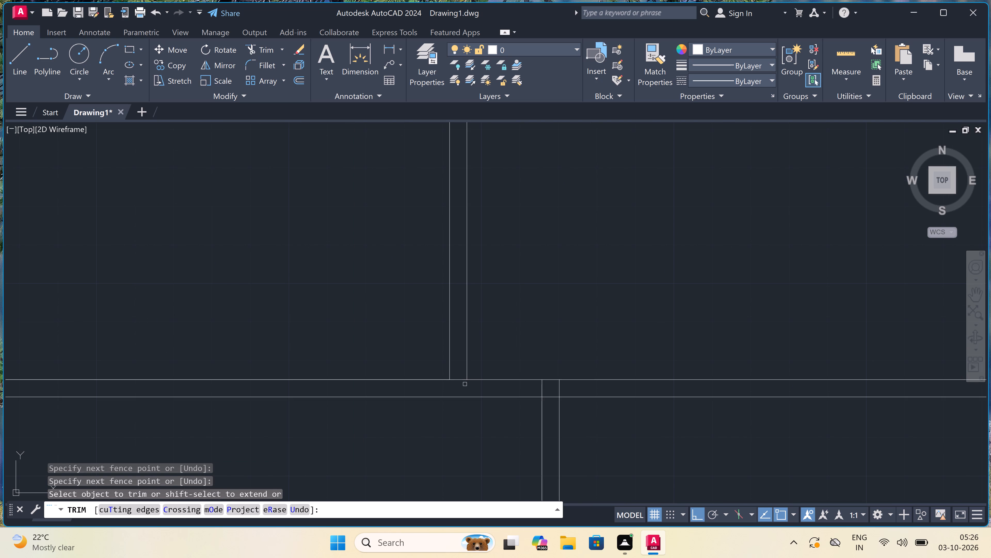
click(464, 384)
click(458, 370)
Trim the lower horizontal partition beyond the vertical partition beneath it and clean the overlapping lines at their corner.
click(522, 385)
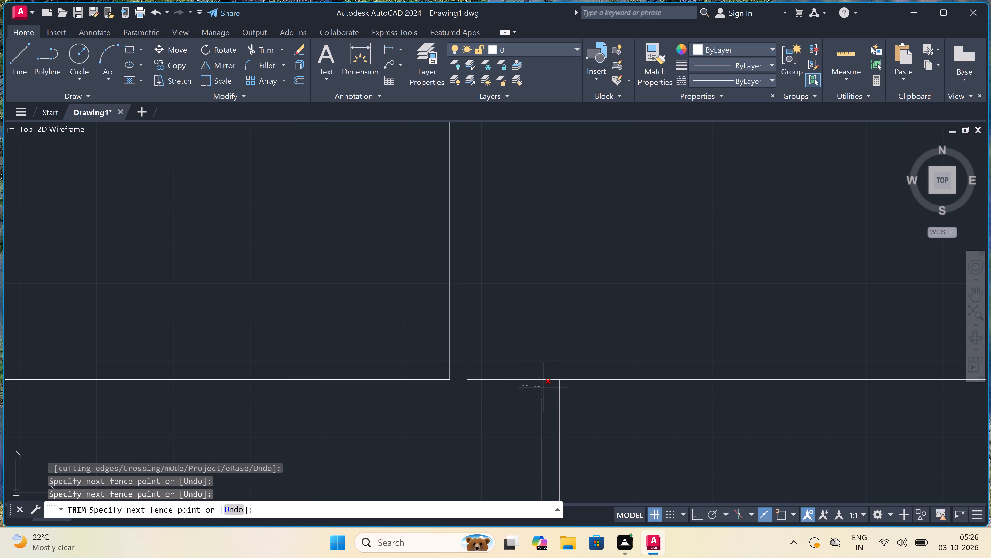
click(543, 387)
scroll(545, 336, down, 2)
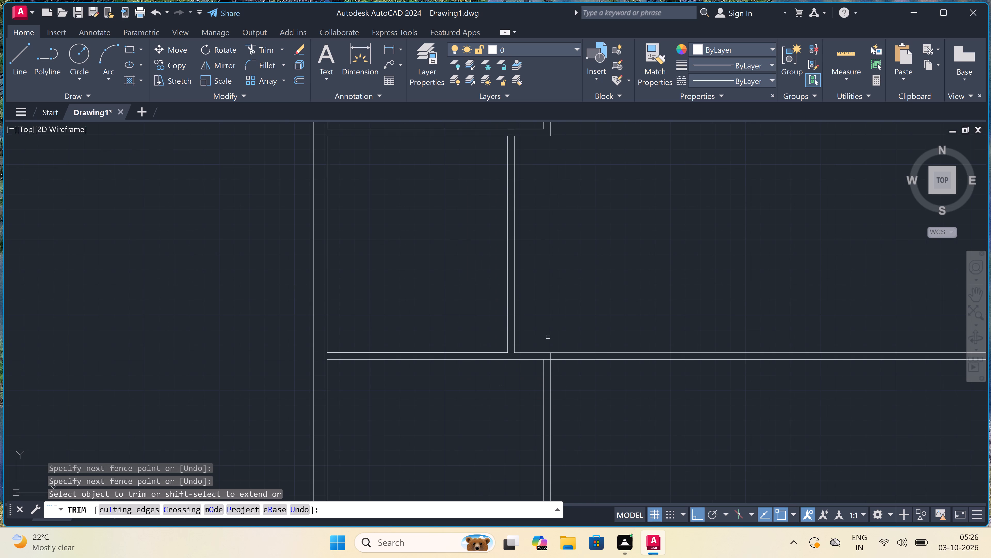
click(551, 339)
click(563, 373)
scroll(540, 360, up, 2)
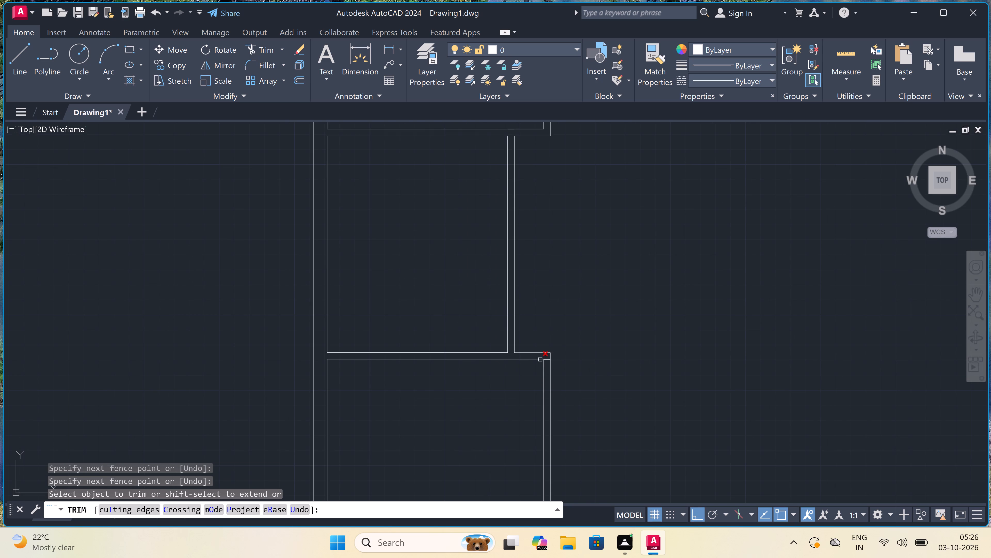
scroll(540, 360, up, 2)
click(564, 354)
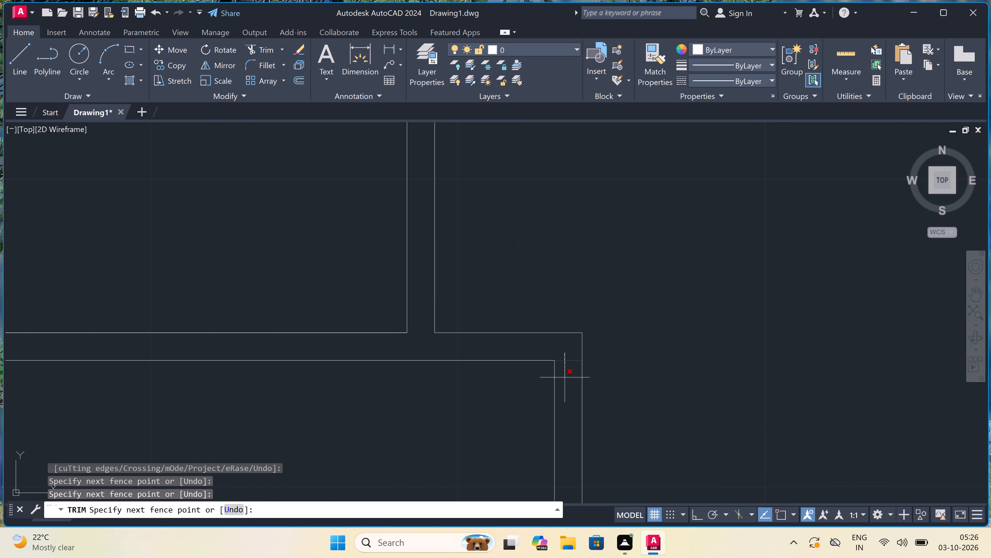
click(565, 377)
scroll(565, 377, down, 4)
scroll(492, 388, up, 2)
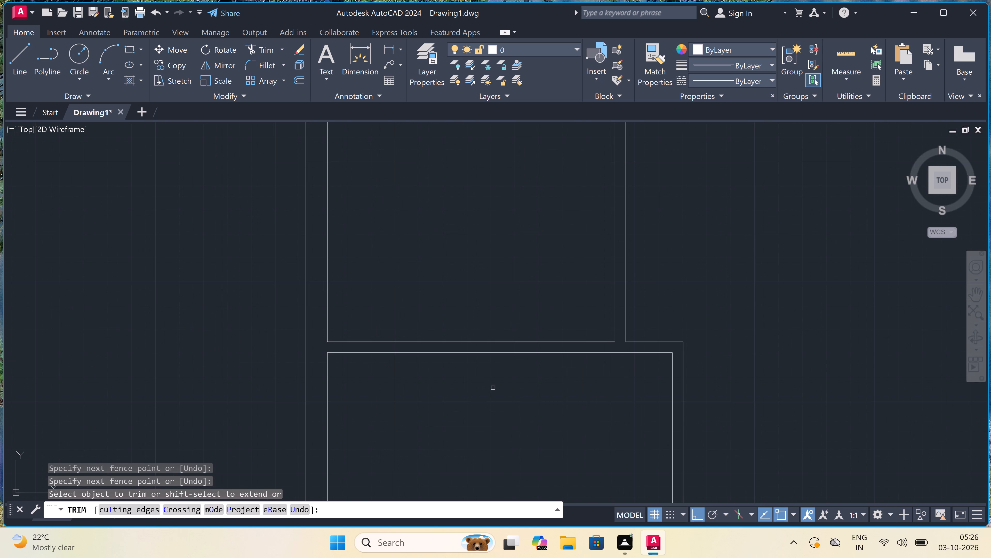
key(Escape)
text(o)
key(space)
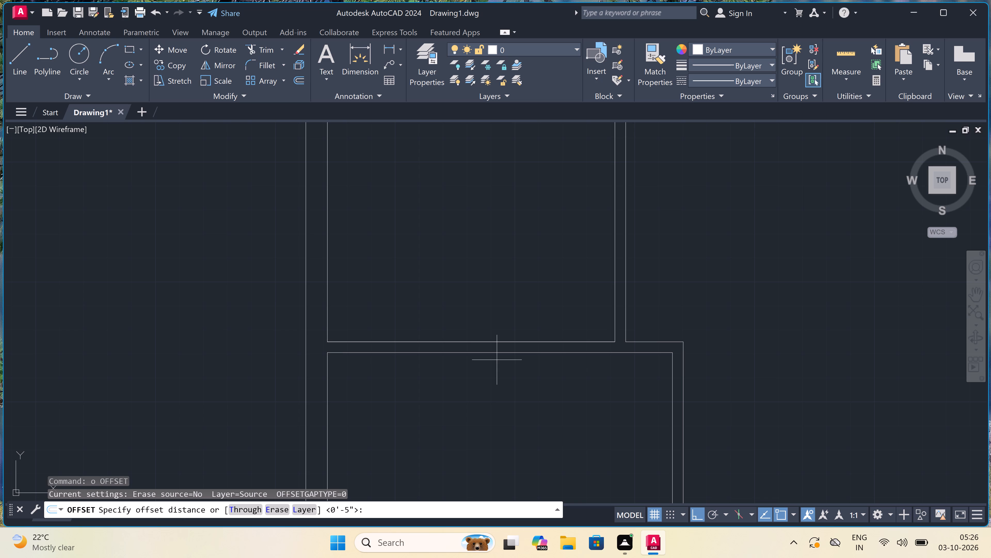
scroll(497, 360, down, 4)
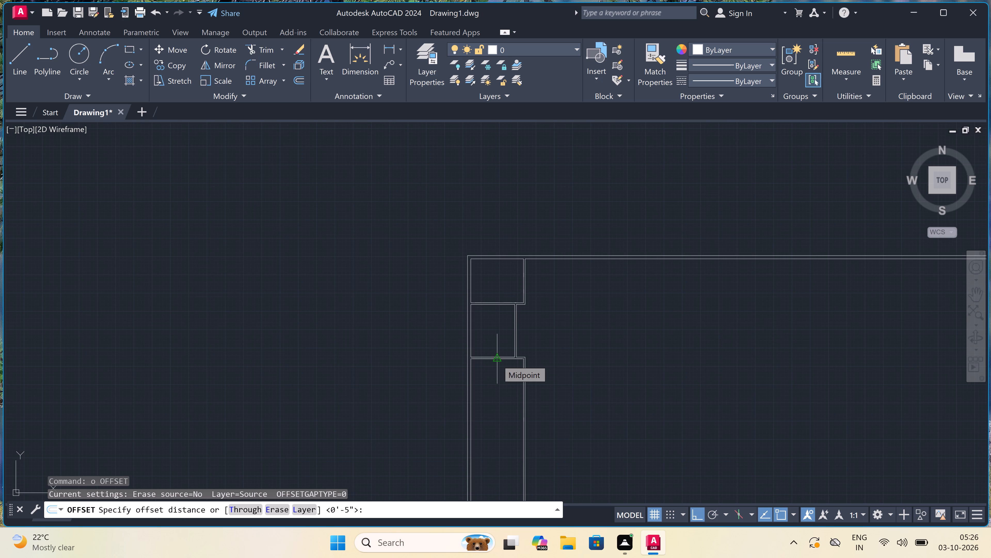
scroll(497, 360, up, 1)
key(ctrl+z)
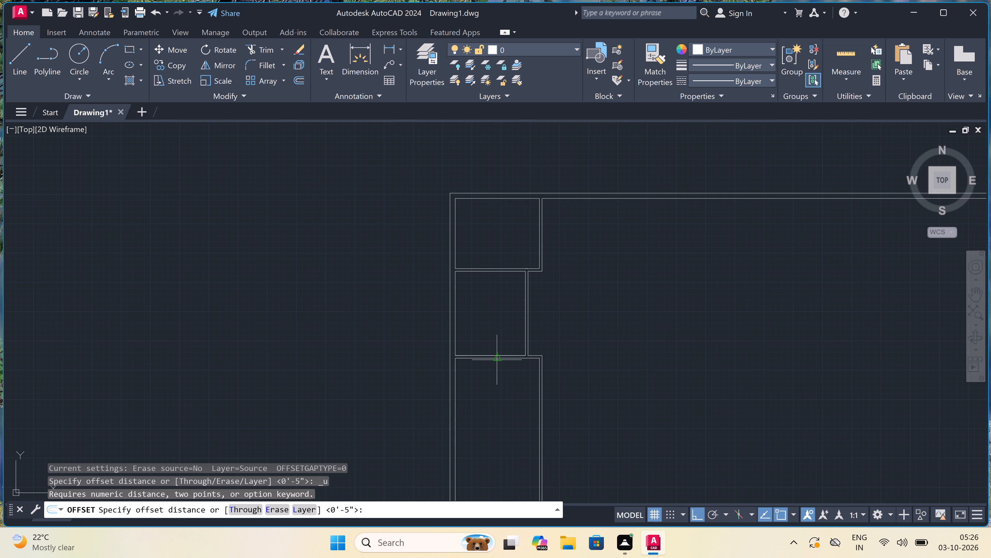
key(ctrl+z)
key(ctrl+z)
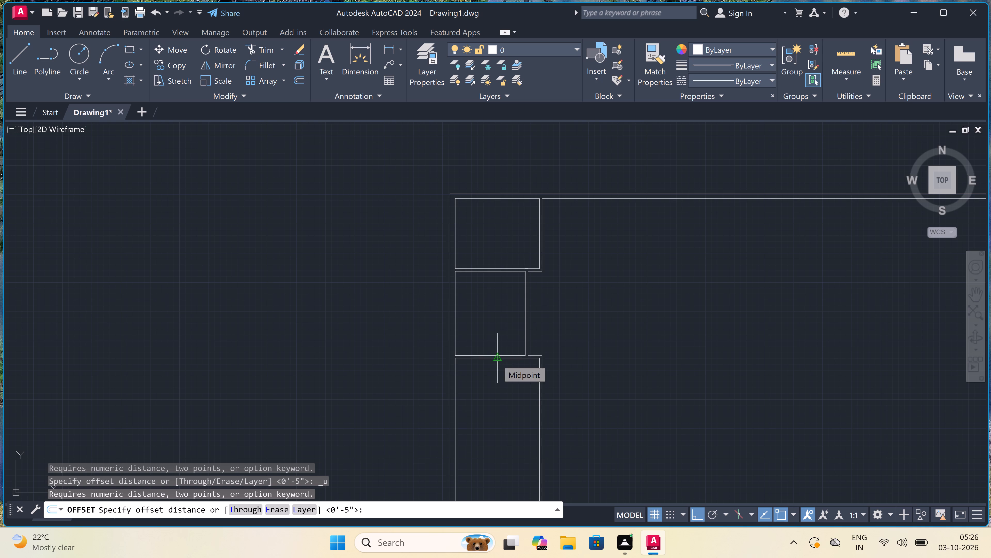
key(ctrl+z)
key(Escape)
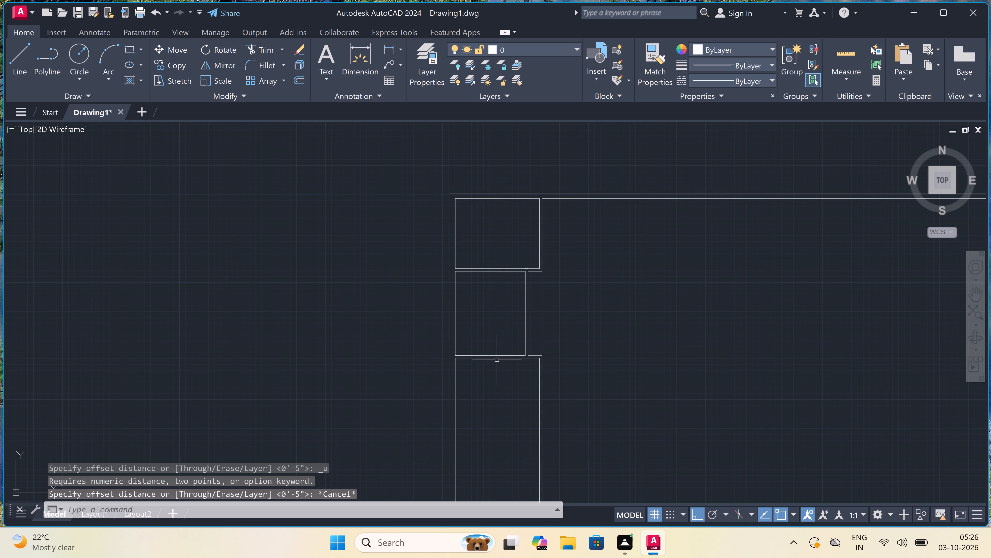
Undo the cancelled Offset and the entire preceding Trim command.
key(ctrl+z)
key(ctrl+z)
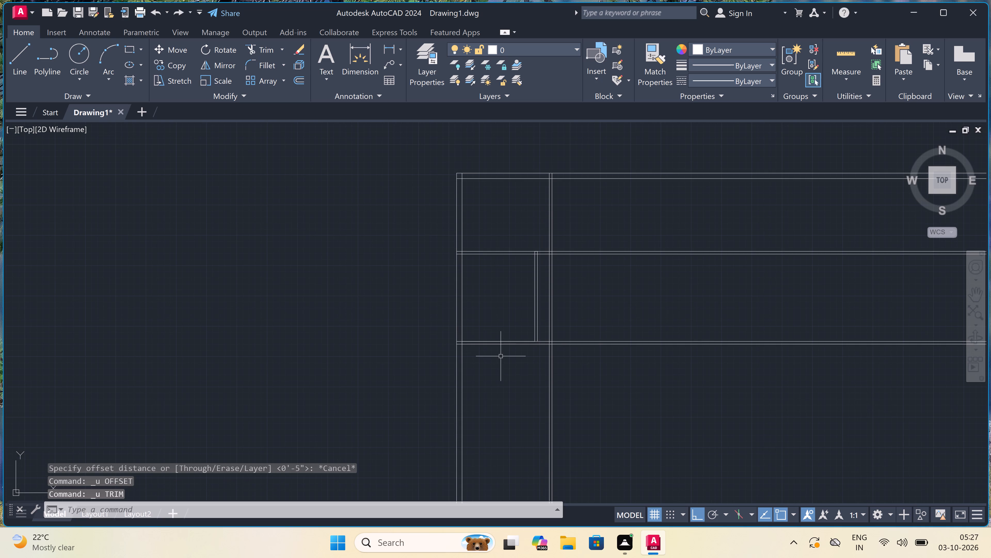
Trim off the upper horizontal partition lines that extend right beyond the first room's vertical partition.
text(tr)
key(space)
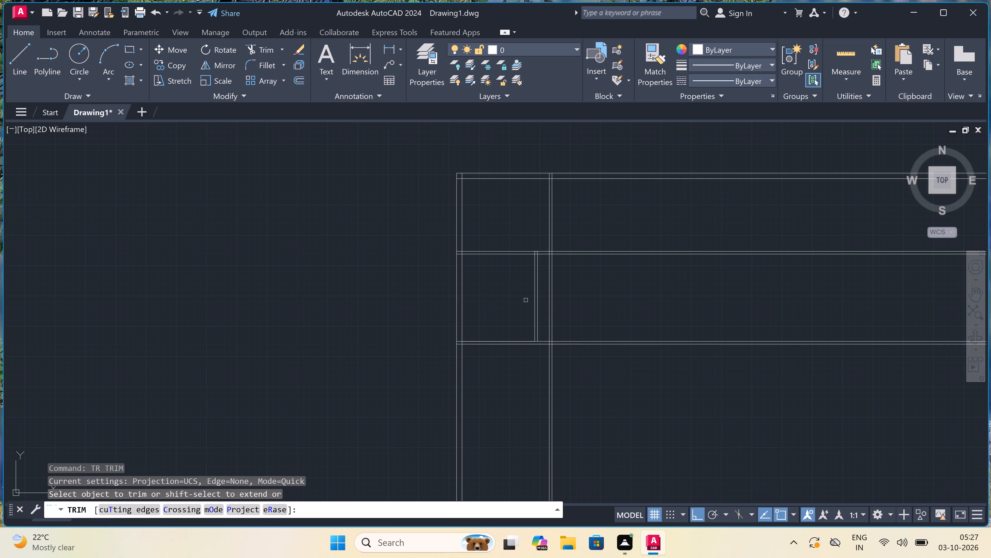
click(561, 227)
click(570, 289)
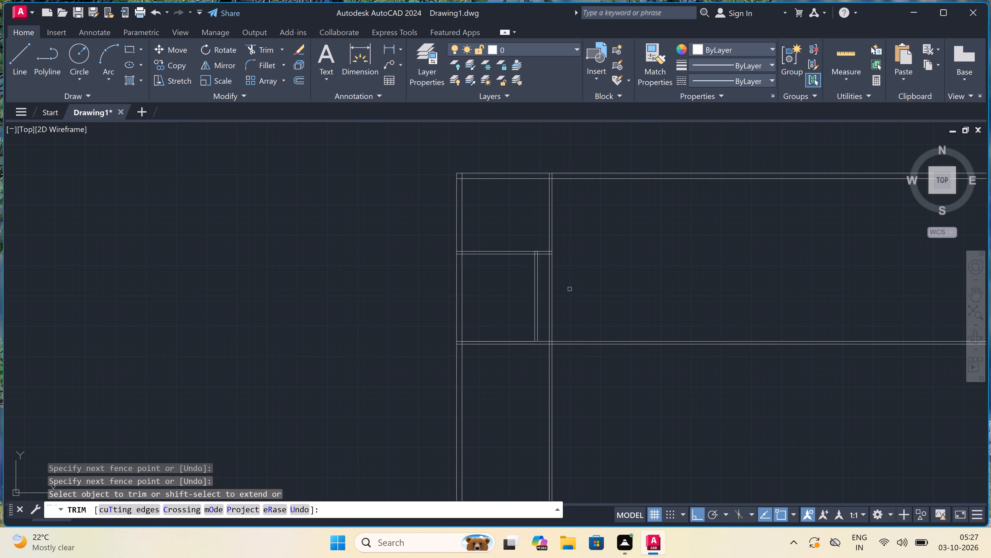
Trim the crossing lines where the first room's vertical partition meets the top outer wall, leaving an open T-joint.
scroll(546, 168, up, 4)
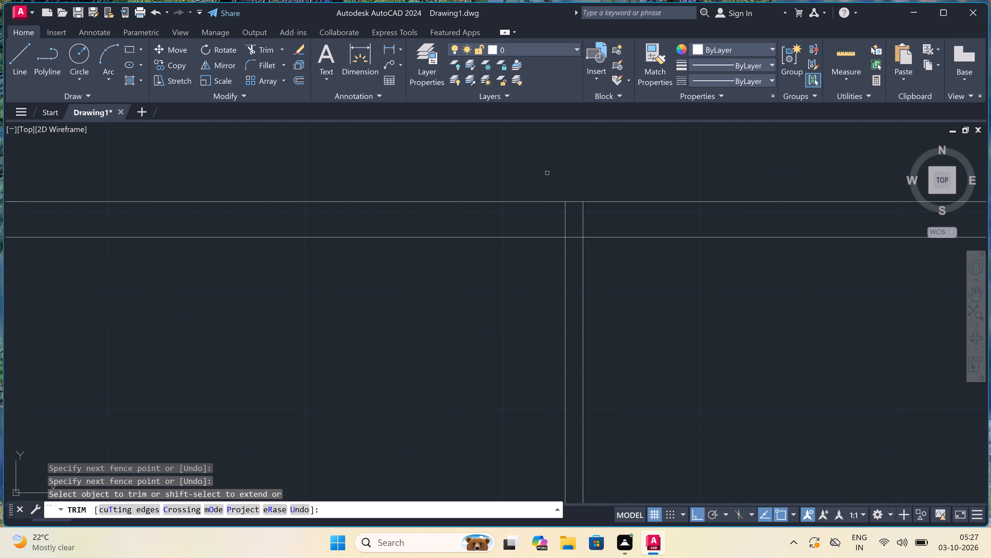
click(543, 223)
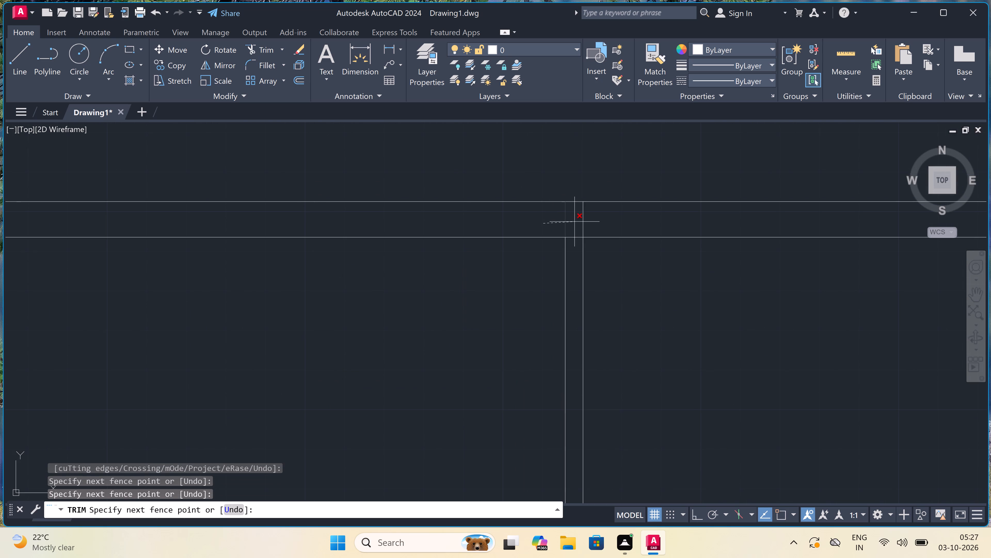
click(574, 222)
click(580, 222)
click(594, 220)
scroll(585, 230, up, 4)
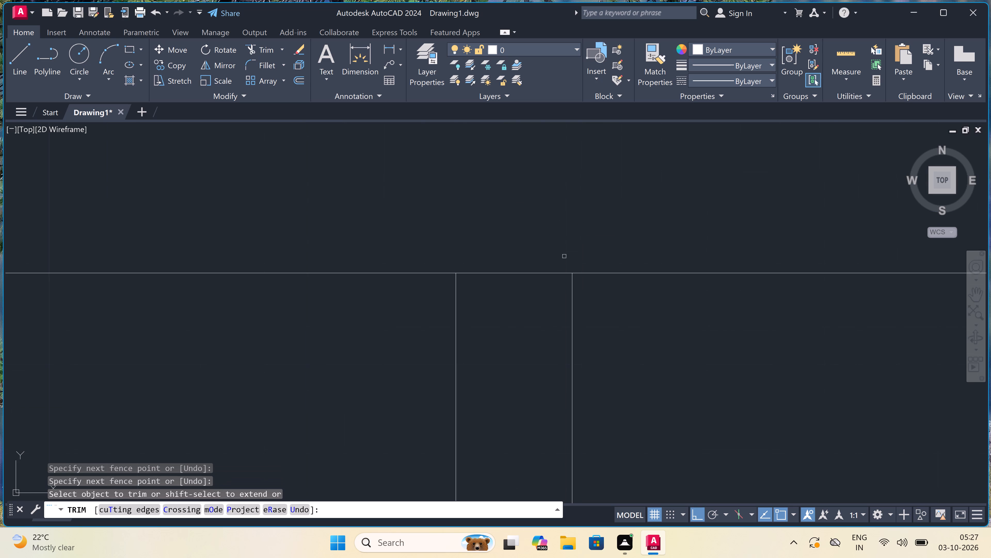
click(520, 231)
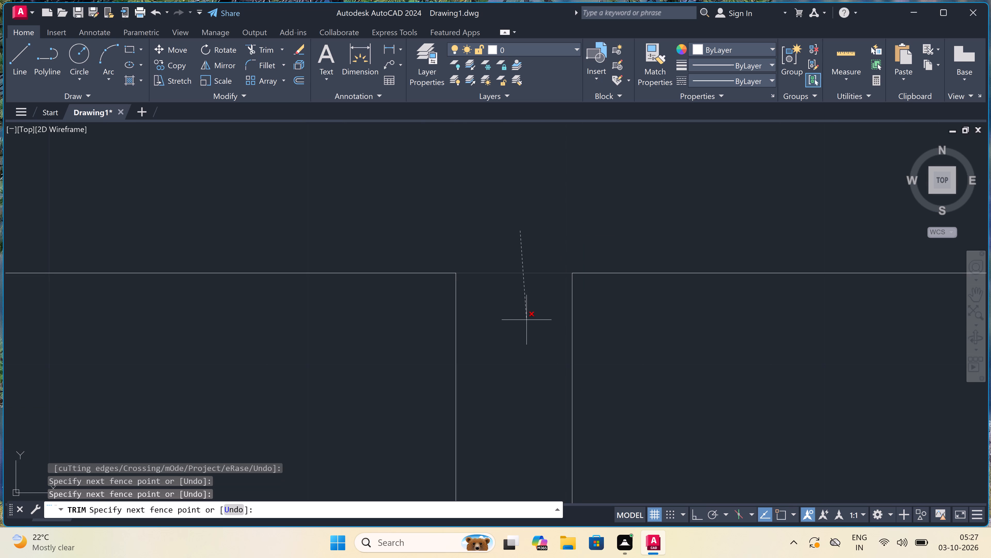
scroll(526, 320, down, 5)
click(525, 320)
scroll(524, 317, down, 5)
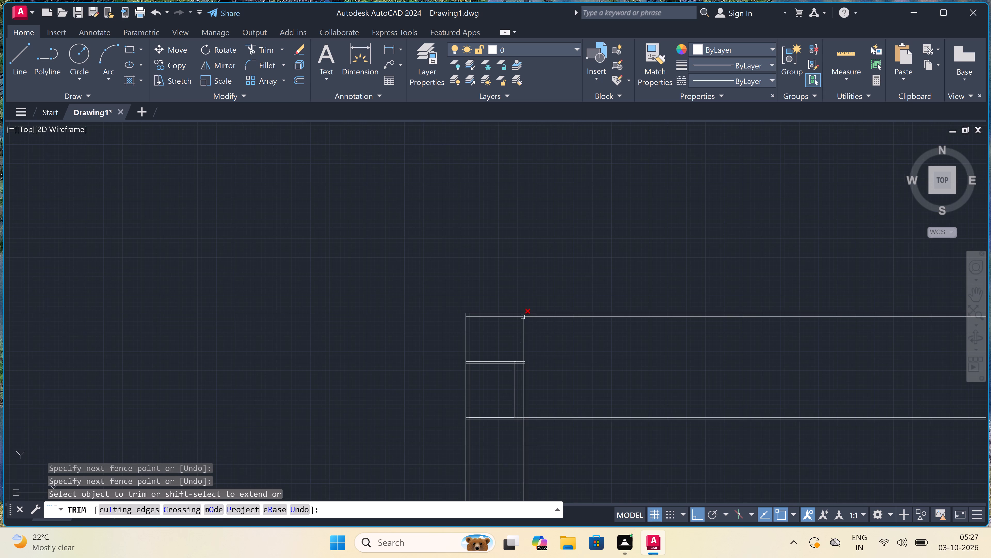
Trim the overlapping inner face lines at the top-left corner of the outer walls.
scroll(474, 309, up, 4)
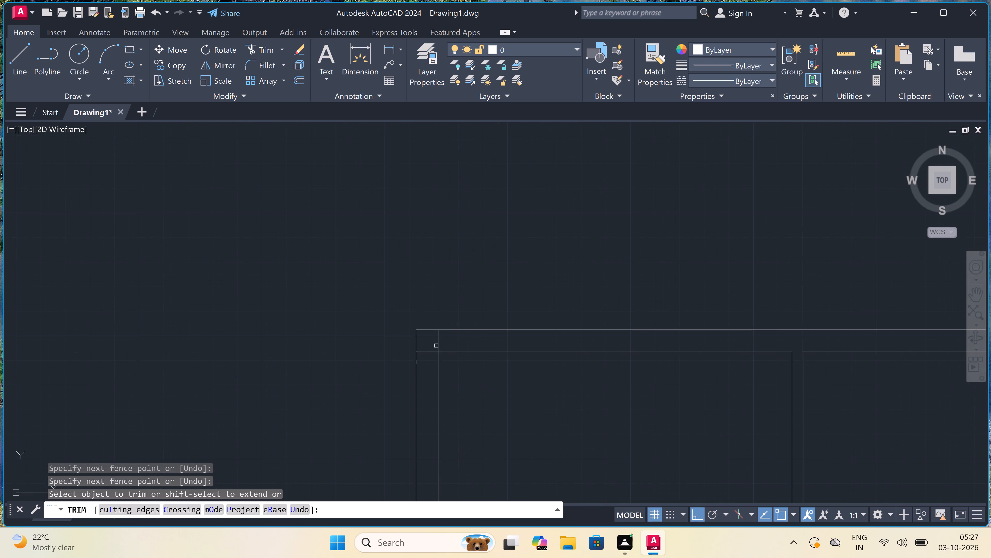
scroll(427, 353, up, 3)
click(427, 352)
click(483, 303)
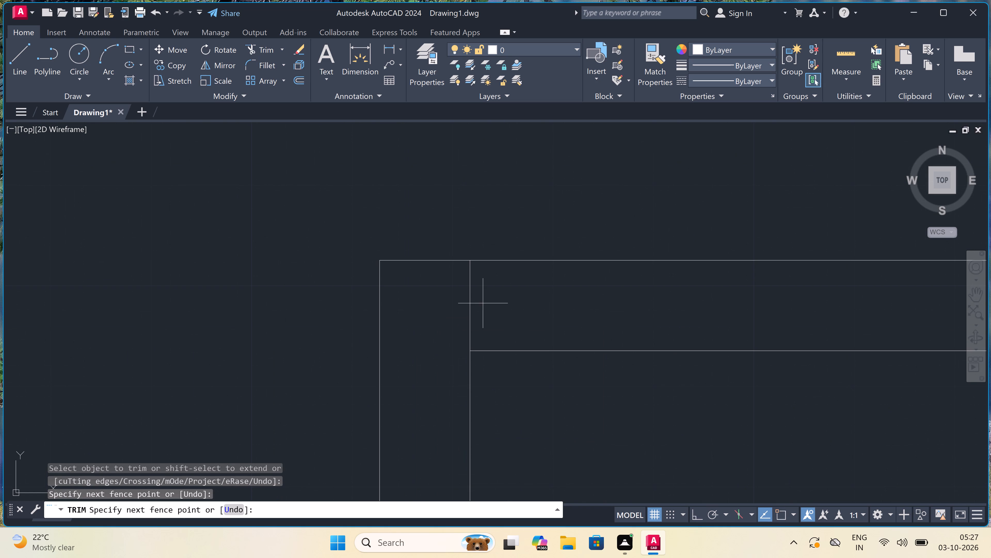
drag(441, 322, 446, 320)
scroll(496, 270, down, 6)
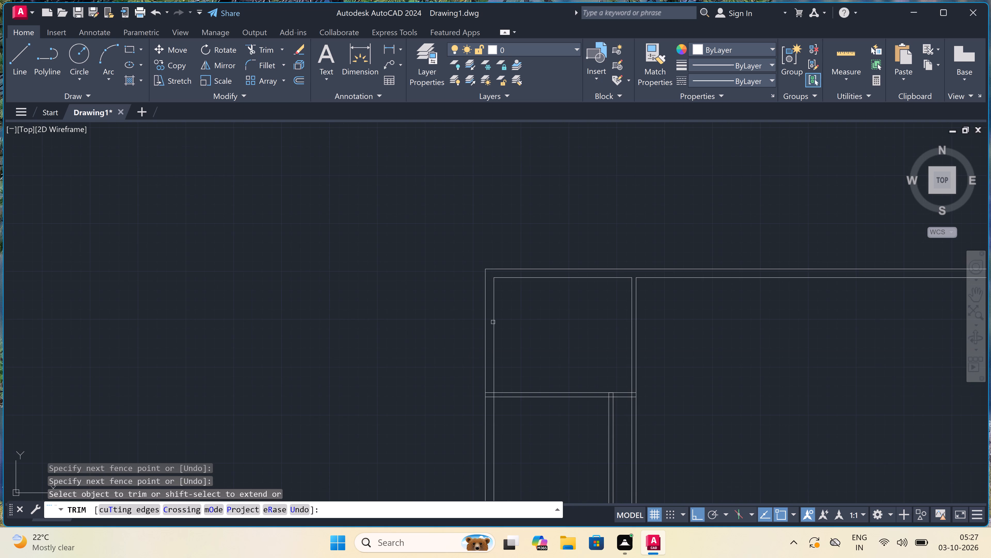
Trim the crossing lines where the horizontal partition between the two rooms meets the left outer wall.
scroll(497, 413, up, 4)
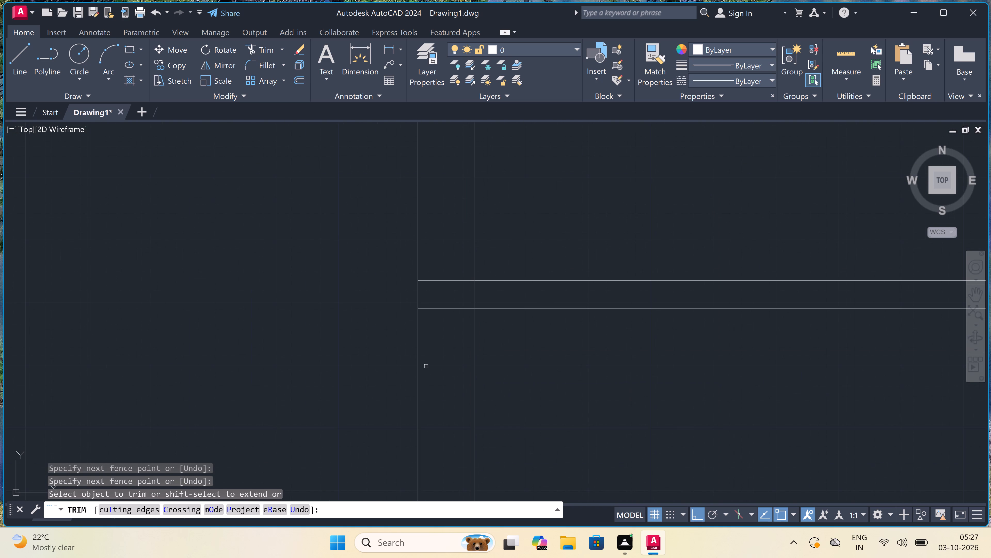
click(431, 344)
click(435, 270)
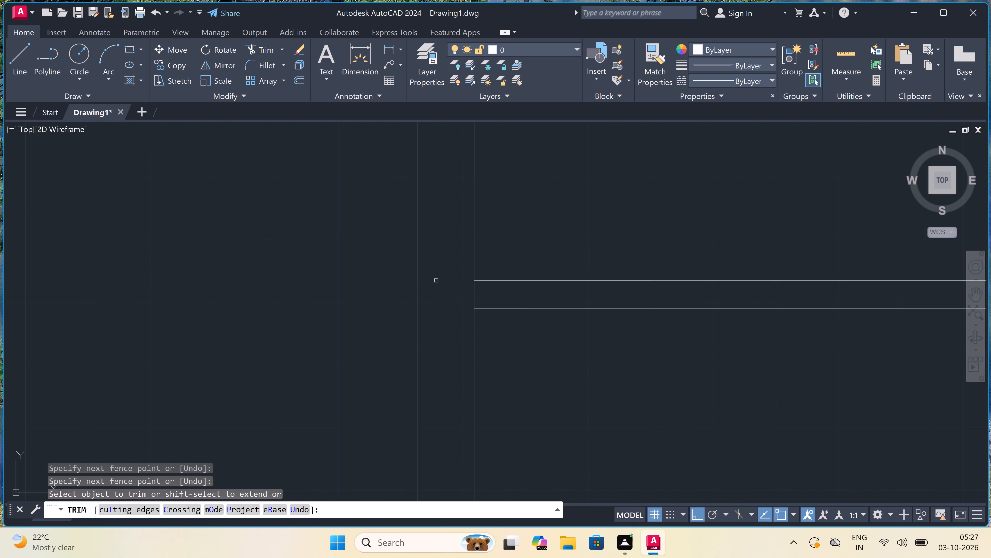
click(439, 286)
click(498, 290)
scroll(498, 290, down, 6)
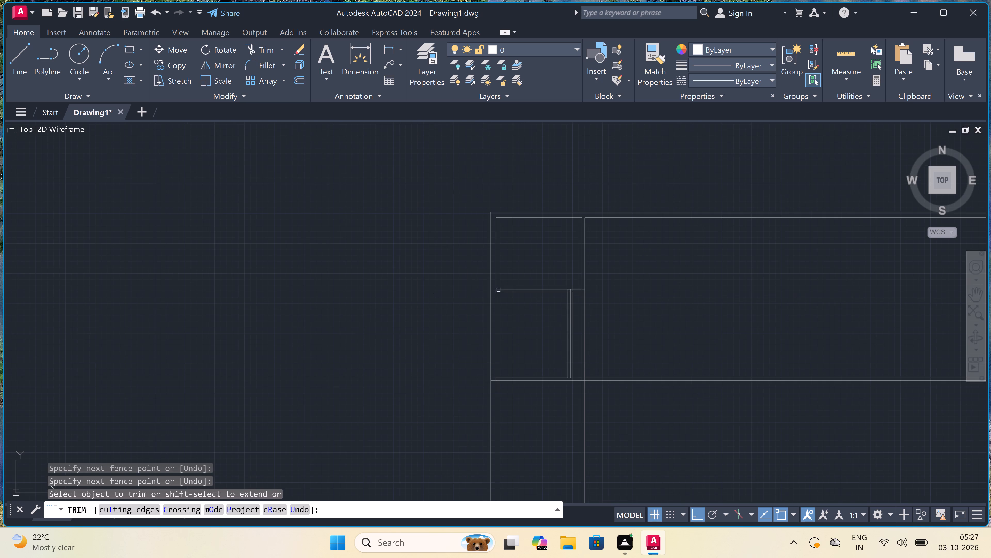
Trim the crossing lines where the first room's vertical partition meets the horizontal partition, at the room's lower-right corner.
scroll(562, 299, up, 3)
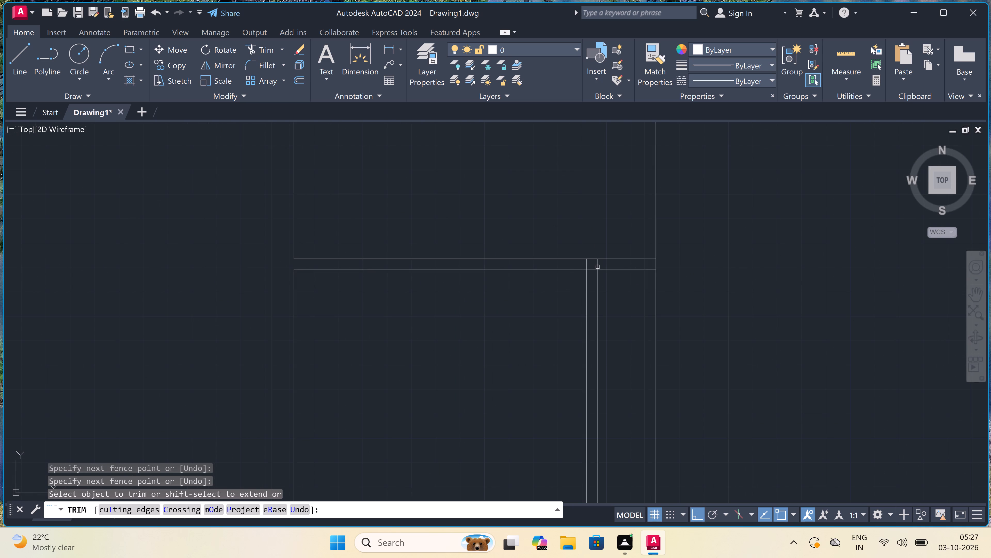
scroll(621, 267, up, 3)
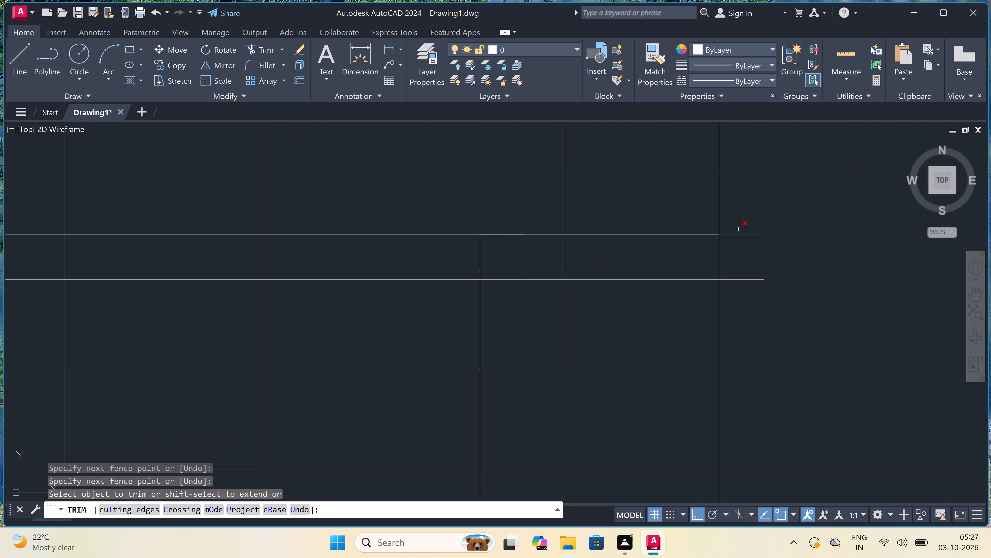
click(754, 223)
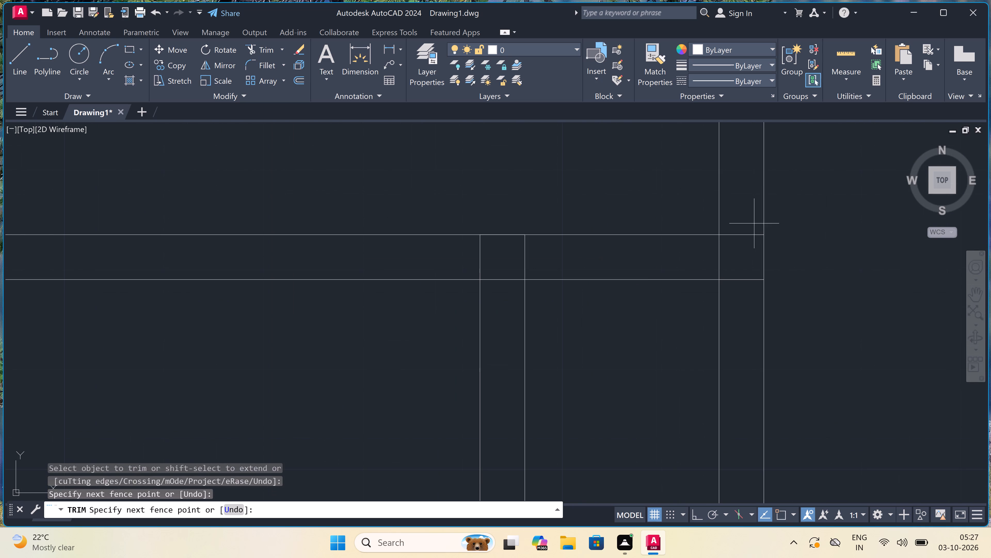
double_click(692, 274)
Trim the crossing lines where the second room's vertical partition meets the horizontal partition above it, leaving an open T-joint.
click(665, 271)
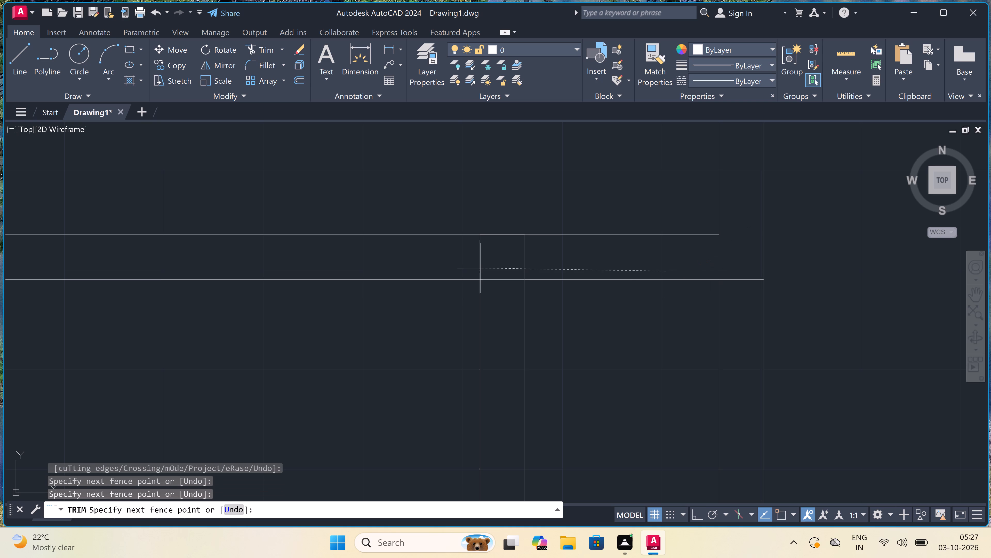
click(455, 268)
click(490, 261)
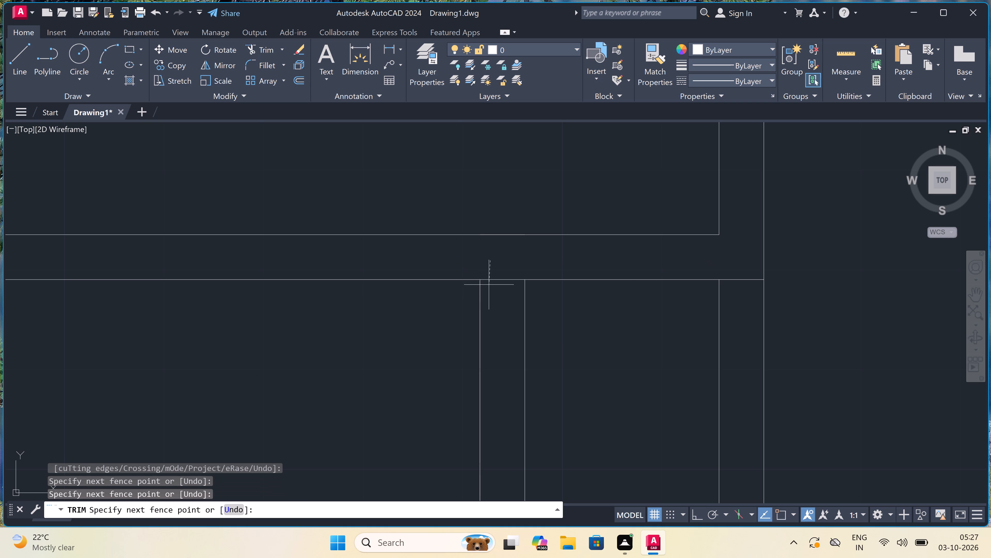
click(490, 302)
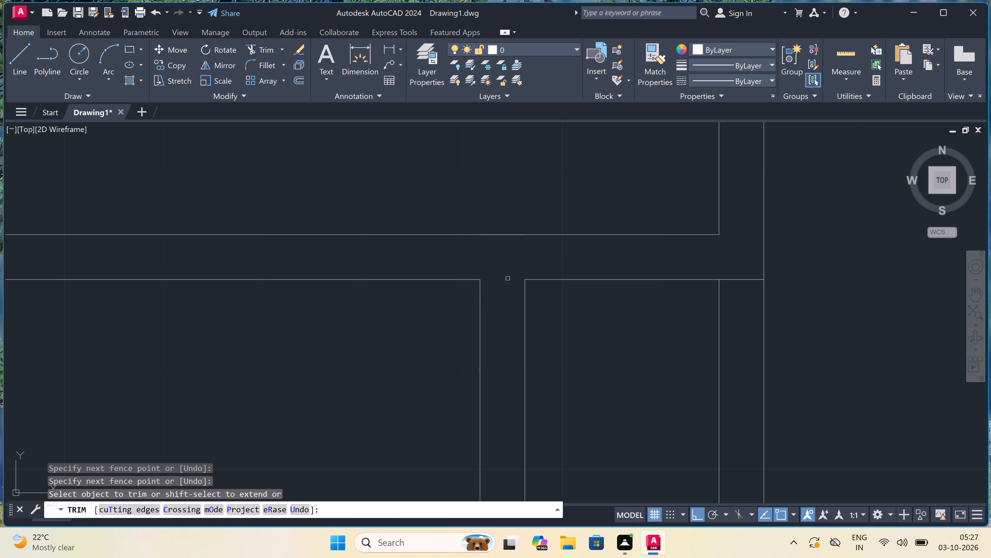
Trim off the first room's vertical partition lines that continue below its lower-right corner, including through and beneath the second room's bottom partition.
scroll(507, 279, down, 3)
click(555, 306)
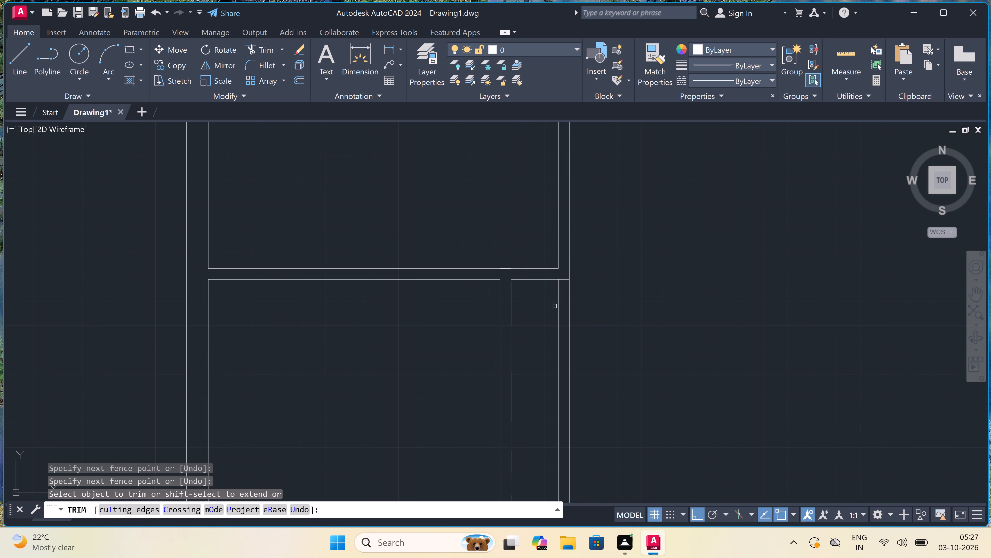
scroll(616, 312, down, 4)
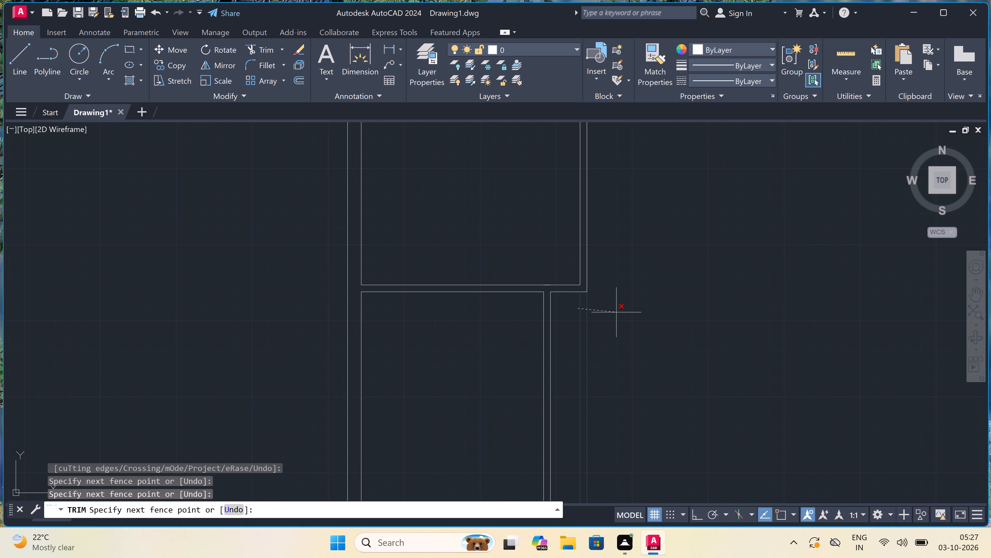
click(616, 312)
scroll(608, 379, up, 4)
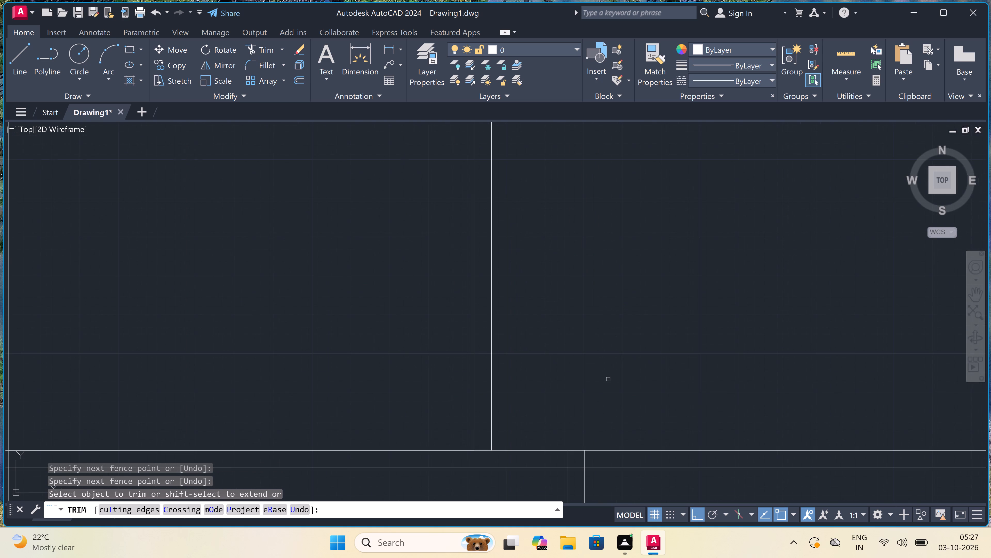
scroll(557, 462, up, 2)
click(557, 460)
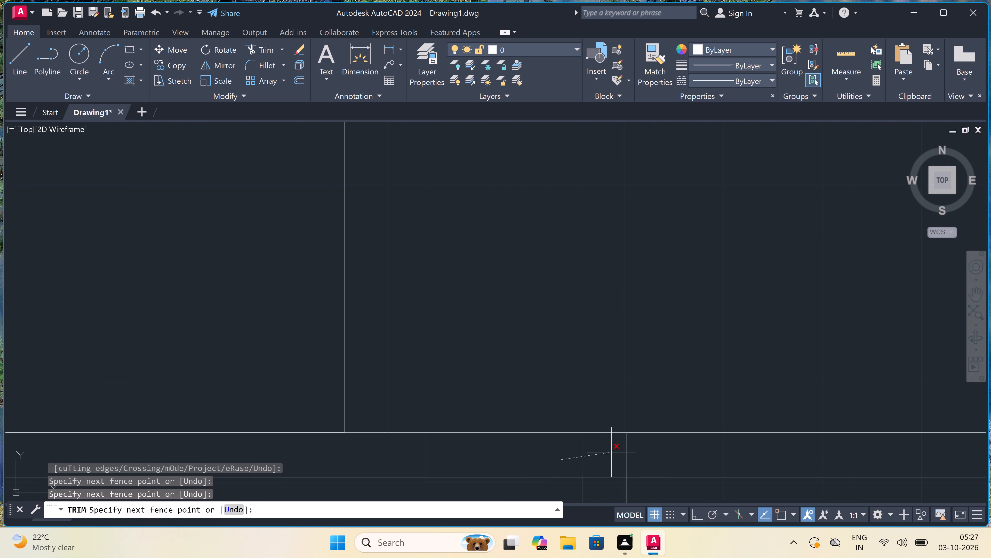
click(641, 453)
scroll(582, 329, down, 6)
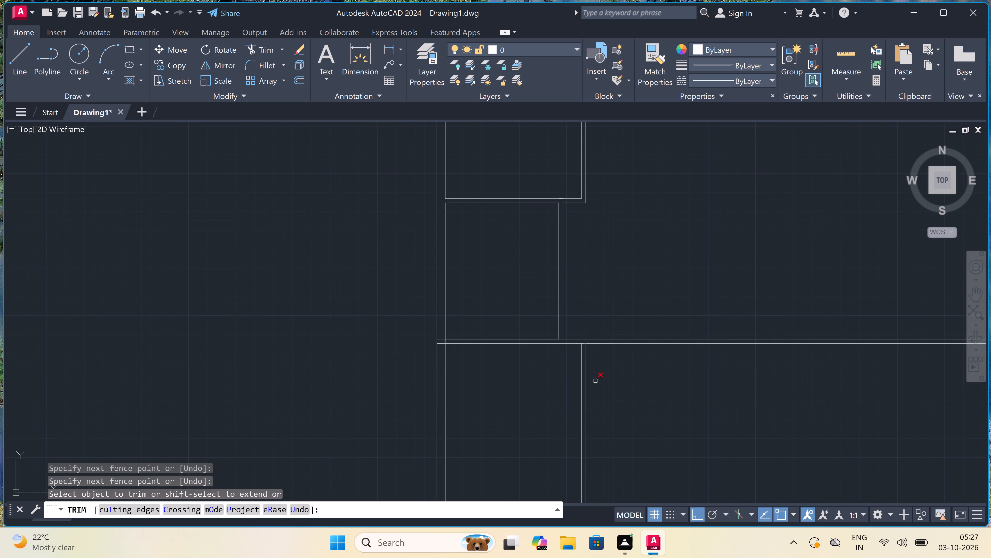
click(600, 397)
click(535, 399)
Trim the crossing lines where the second room's bottom partition meets the left outer wall, leaving an open T-joint.
scroll(431, 339, up, 3)
scroll(487, 338, up, 3)
click(466, 319)
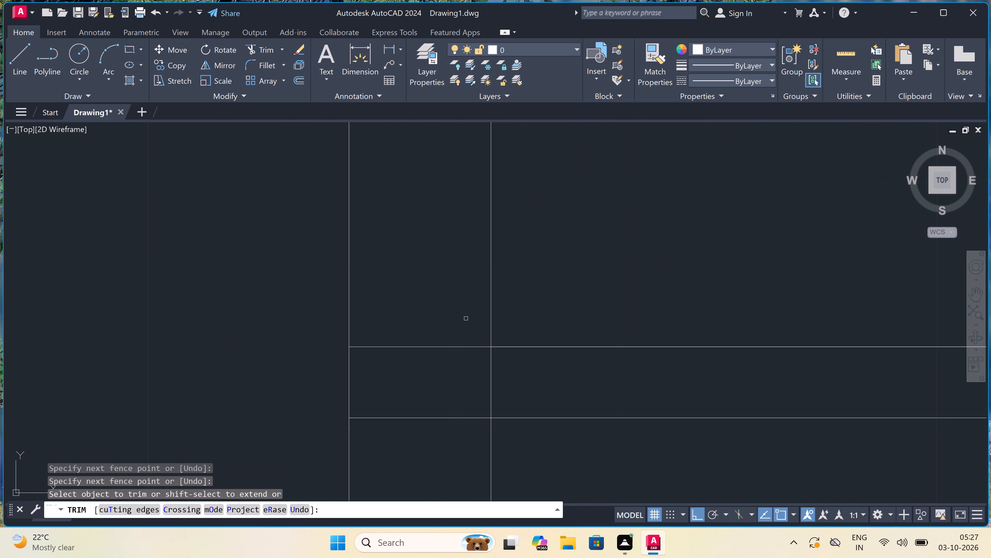
click(443, 430)
click(482, 375)
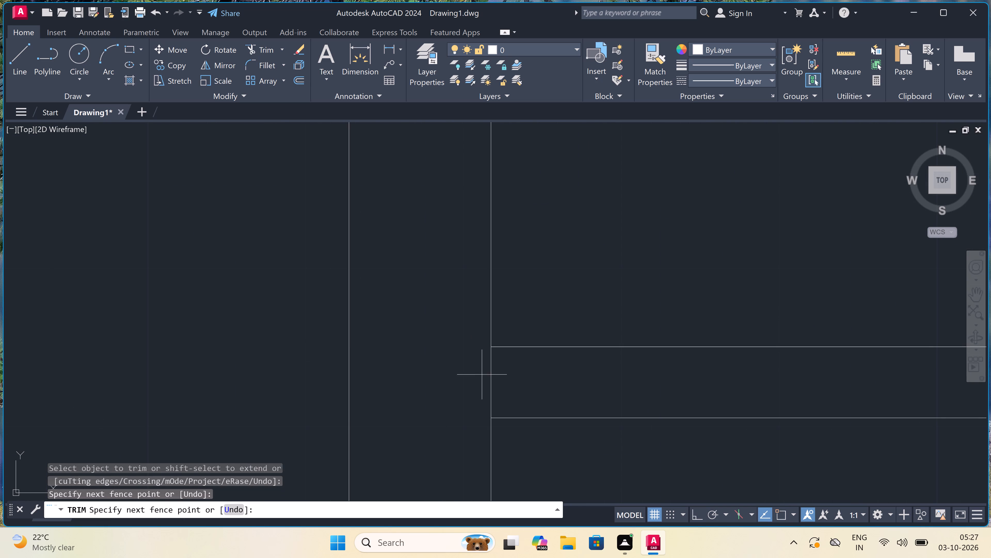
double_click(537, 370)
scroll(405, 351, down, 10)
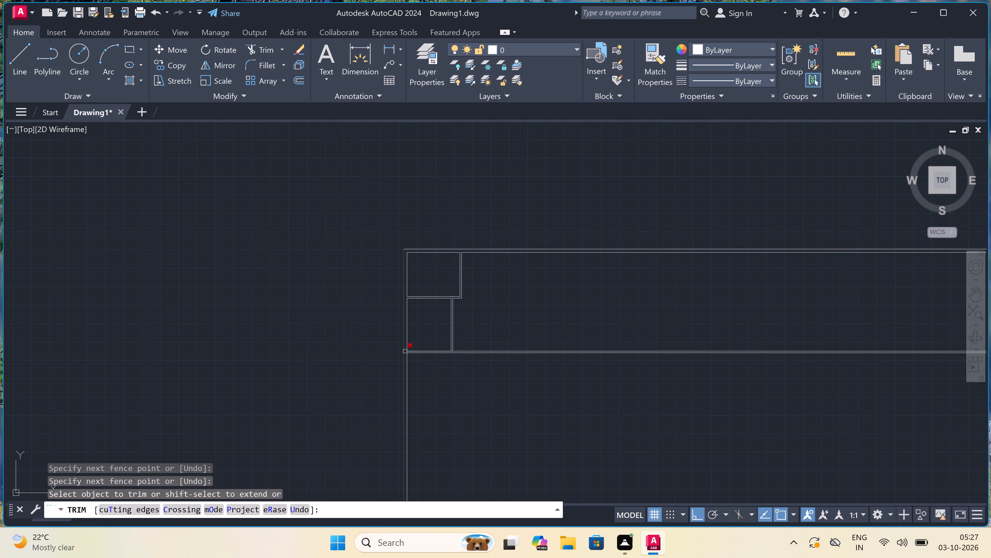
scroll(490, 345, up, 4)
scroll(490, 343, down, 5)
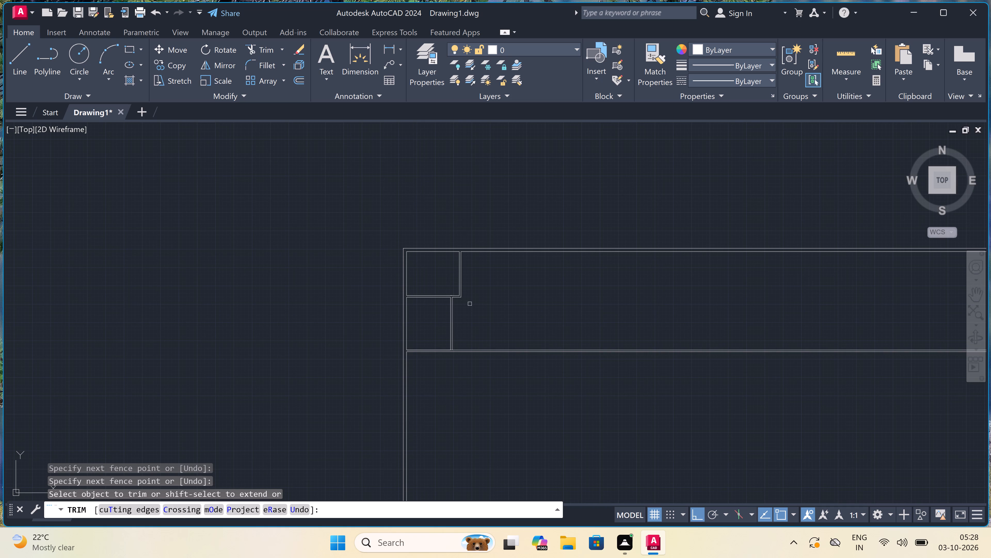
scroll(461, 255, up, 1)
key(Escape)
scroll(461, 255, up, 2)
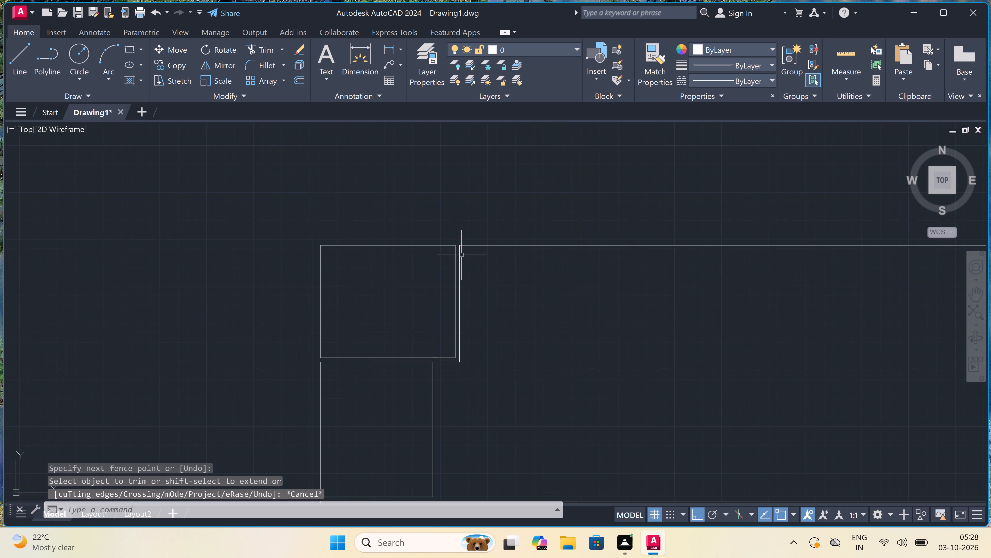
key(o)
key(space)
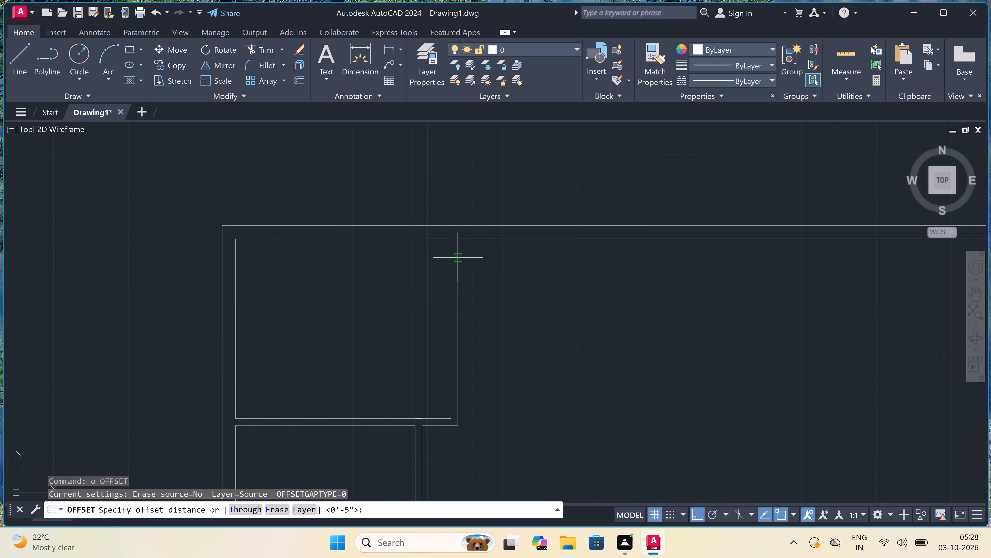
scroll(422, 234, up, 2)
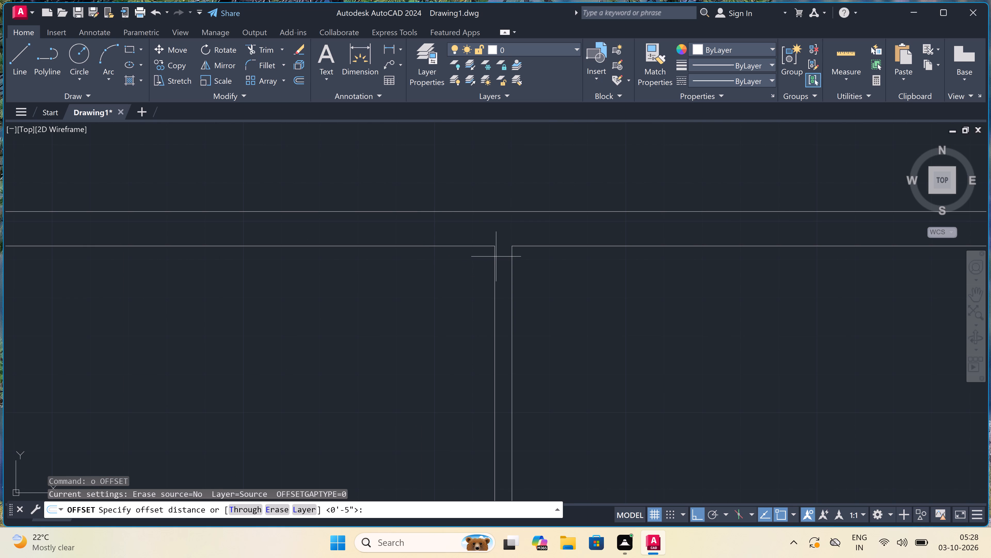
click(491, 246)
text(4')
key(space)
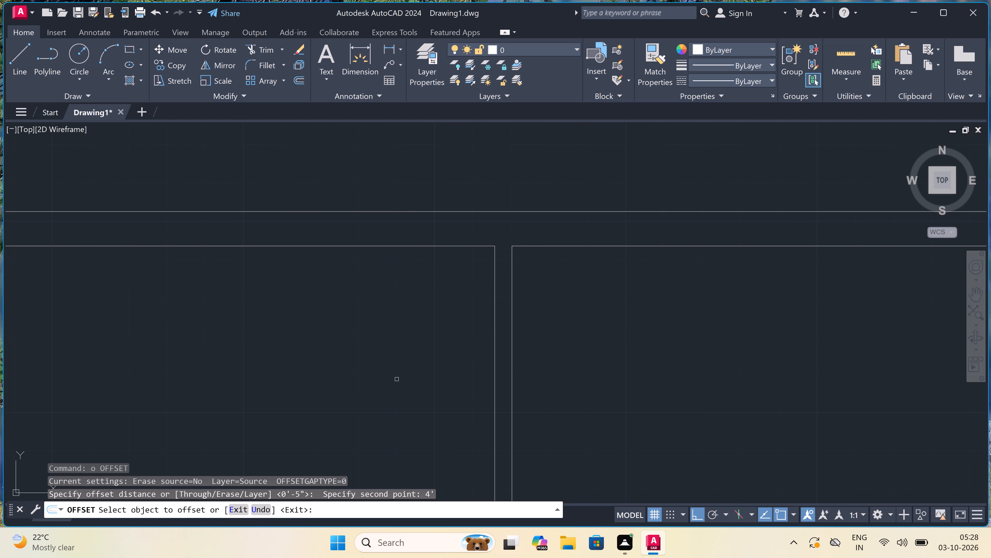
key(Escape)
Draw the inner faces of a 4' by 6'7.5" enclosure from the first room's top-right inner corner, ending perpendicular at its right partition.
key(l)
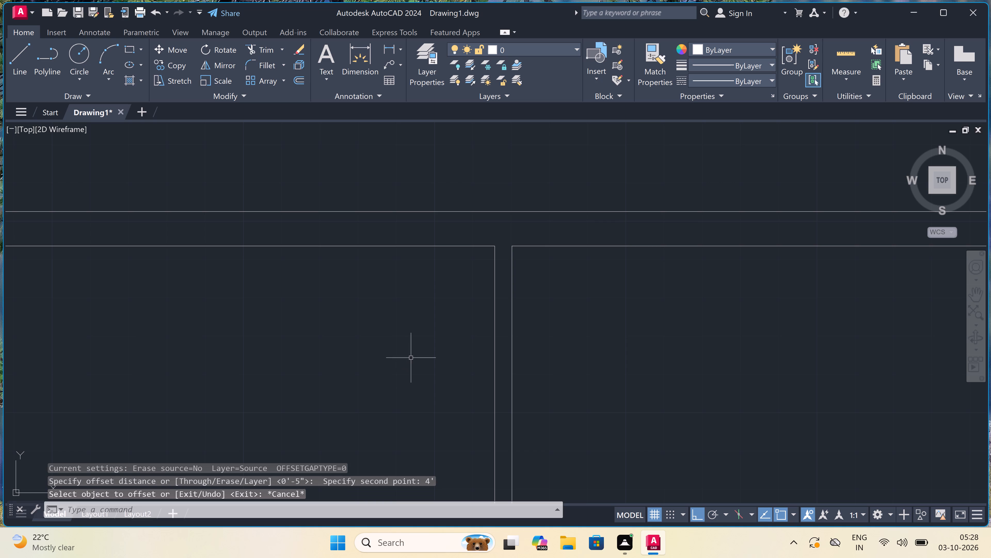
key(space)
click(495, 245)
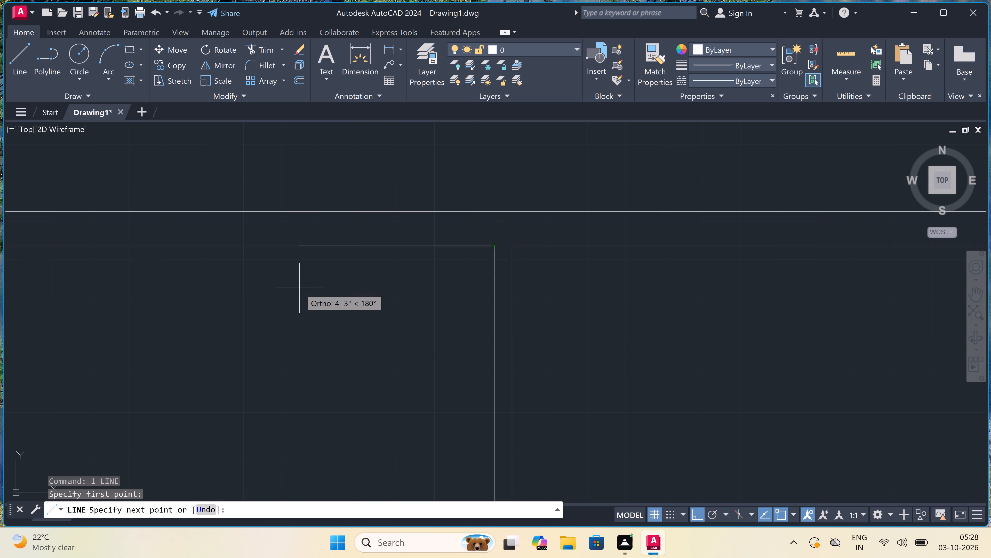
text(4')
key(space)
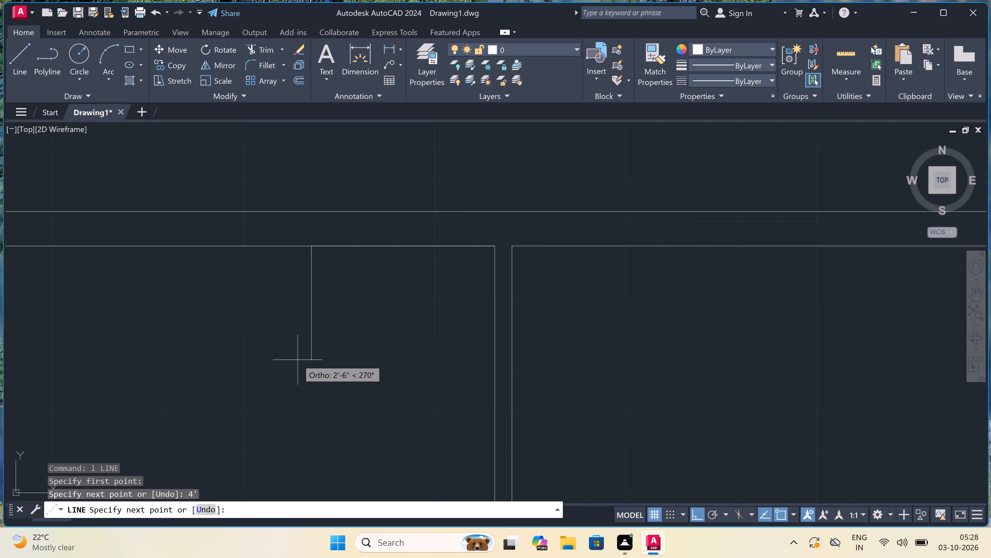
text(6'7.5)
key(shift+quotedbl)
key(space)
scroll(298, 360, down, 4)
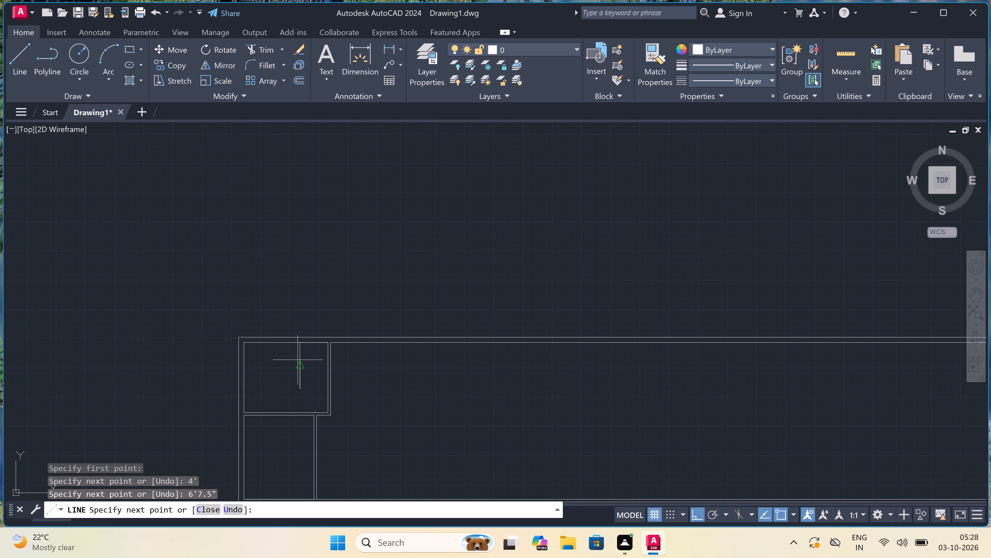
scroll(299, 402, up, 3)
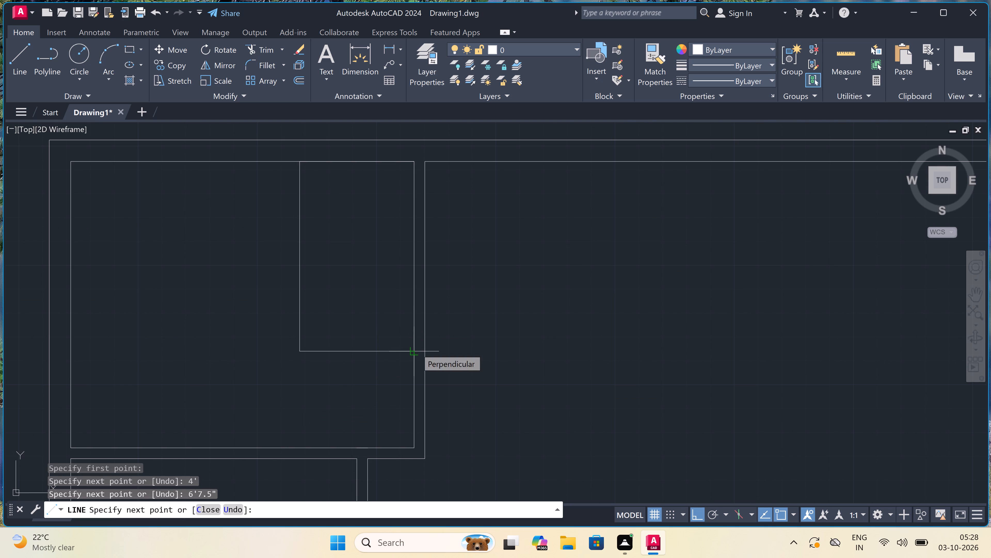
click(416, 349)
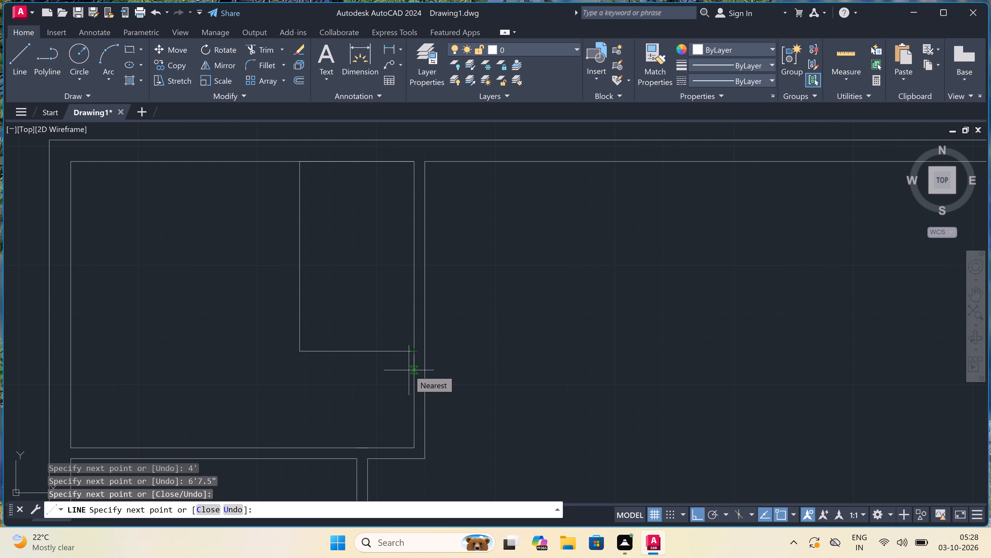
Draw the enclosure's outer face lines 4.5" outside the inner ones, from the right partition around the corner up to the top wall.
text(4.5")
key(space)
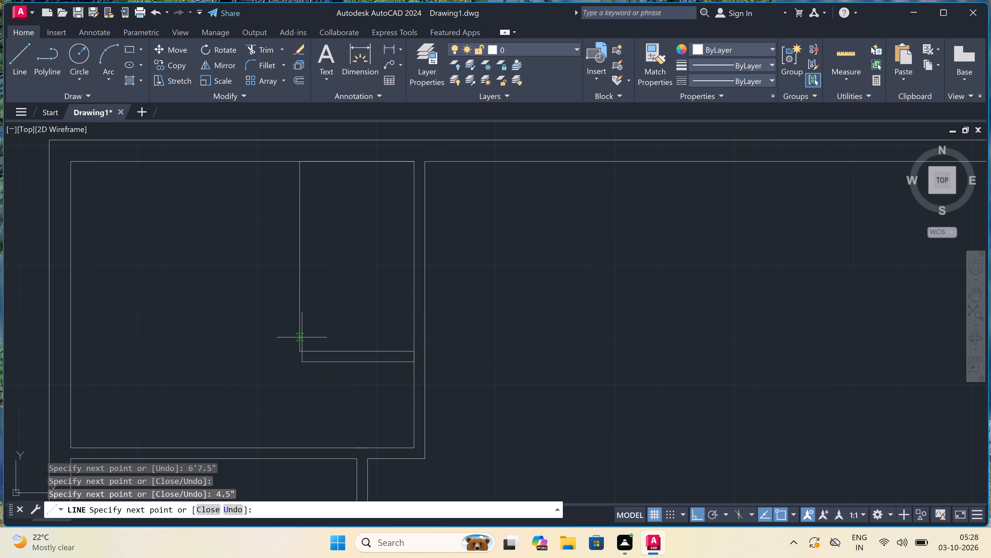
scroll(302, 337, up, 4)
scroll(280, 386, down, 4)
scroll(274, 410, up, 4)
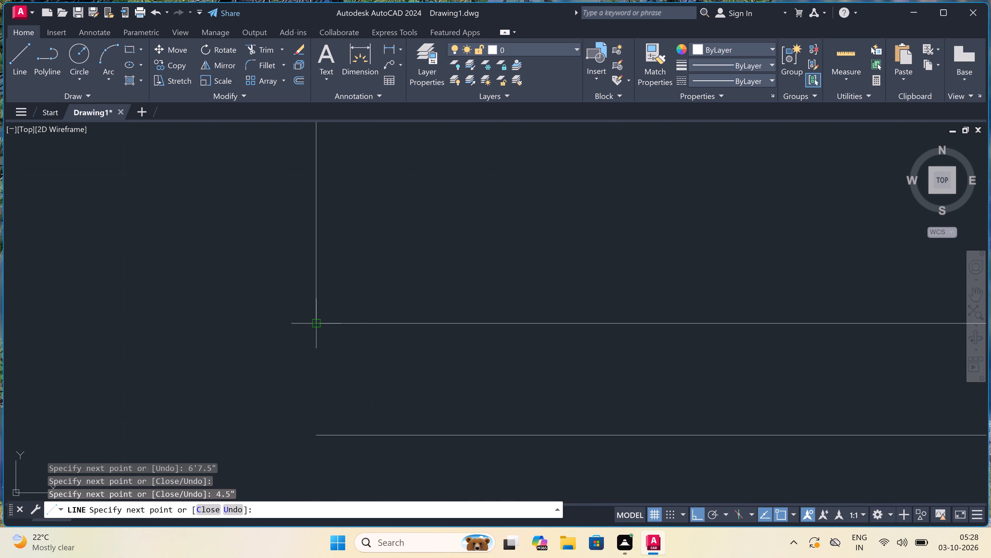
click(315, 439)
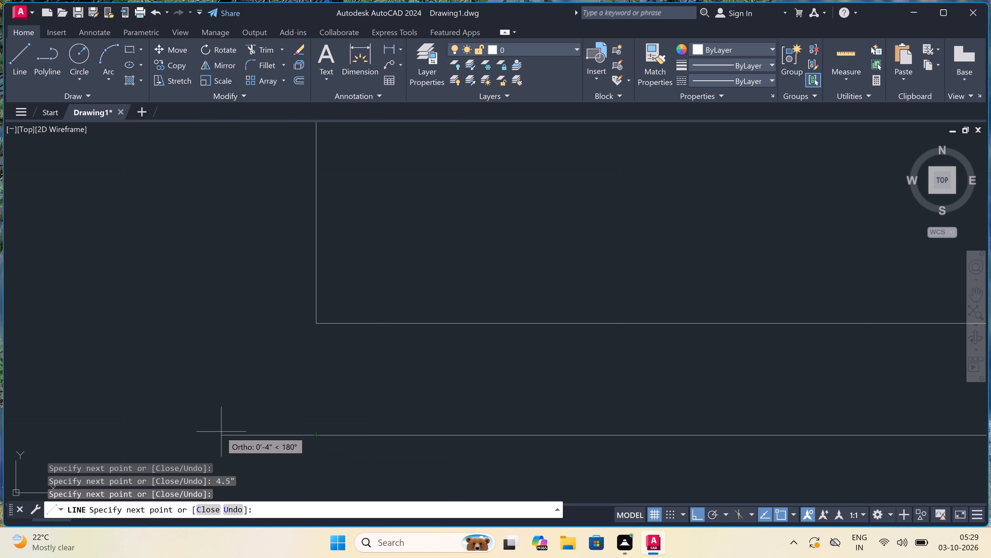
text(4.5")
key(space)
scroll(221, 432, down, 4)
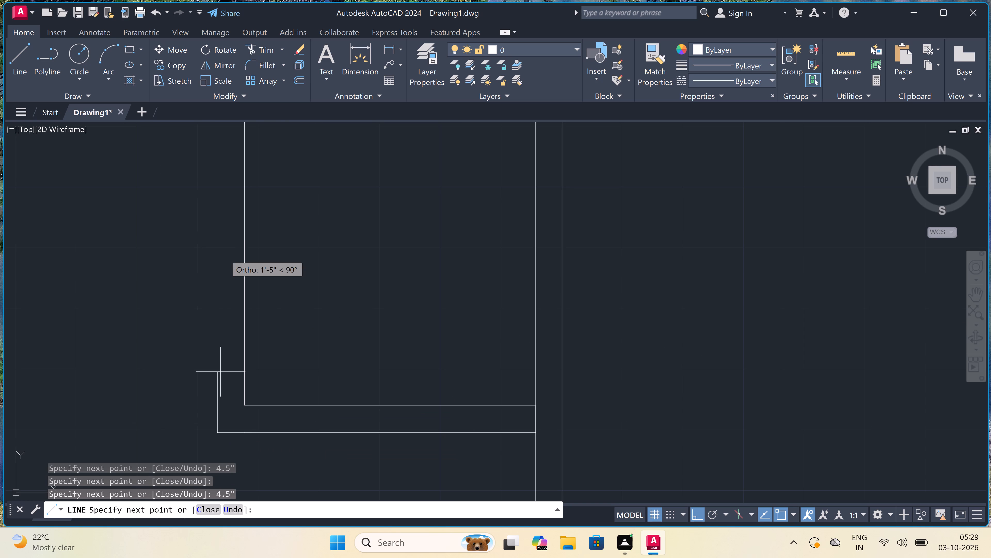
scroll(225, 240, down, 3)
scroll(226, 173, down, 1)
scroll(229, 138, up, 2)
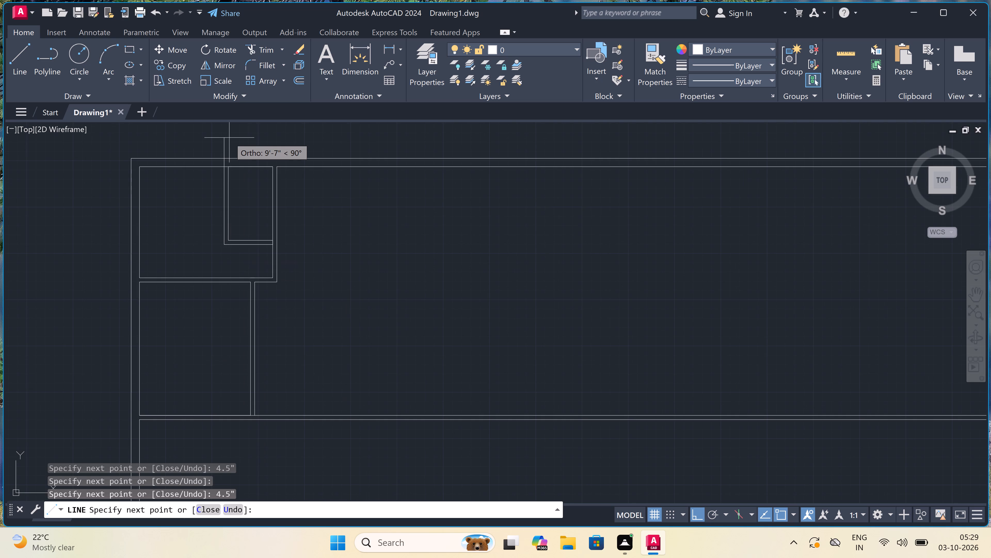
scroll(229, 138, up, 1)
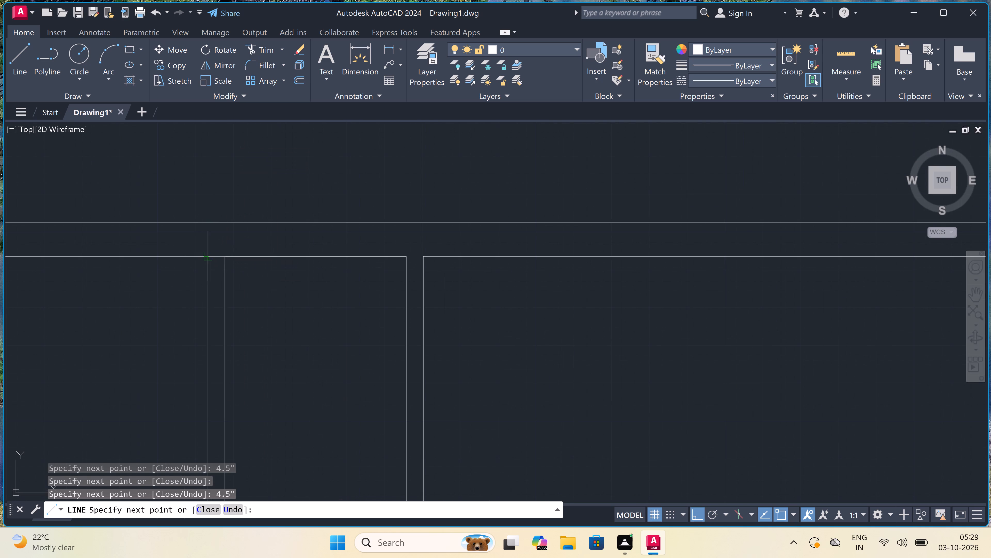
click(211, 257)
key(Escape)
scroll(295, 244, down, 2)
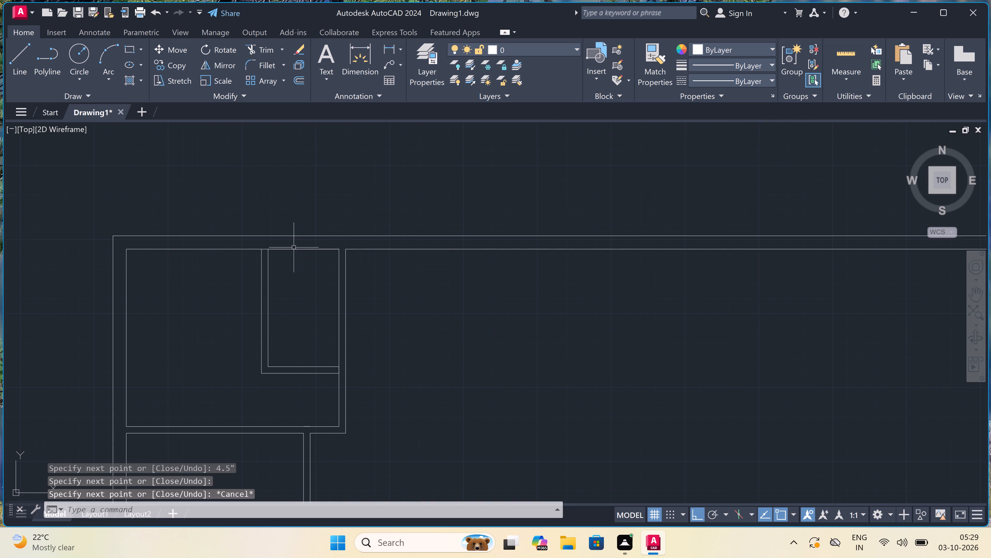
Draw the door's lower jamb across the enclosure's left wall, with a 2" upward stop from its midpoint and a 2' leaf extending right.
scroll(275, 274, down, 3)
scroll(254, 293, up, 3)
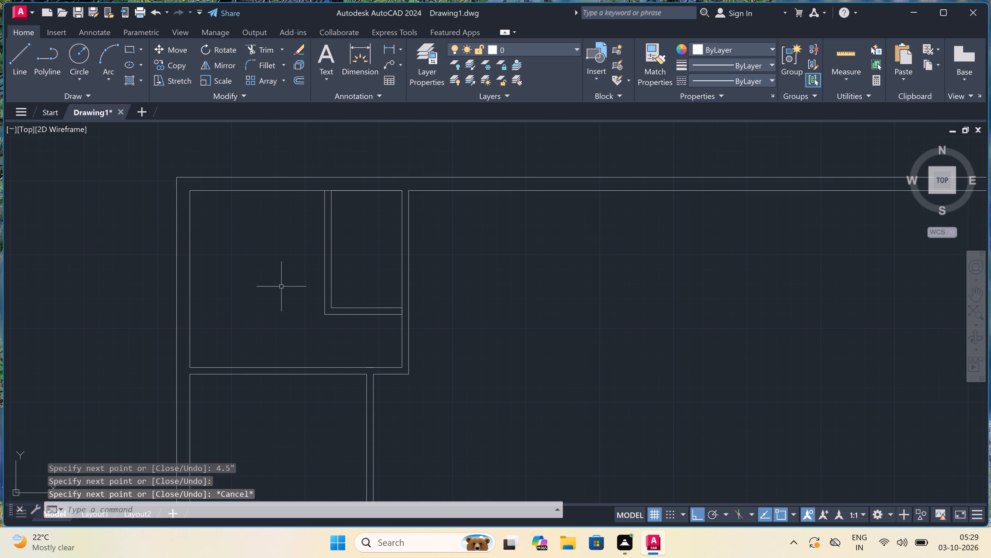
scroll(288, 281, up, 3)
key(space)
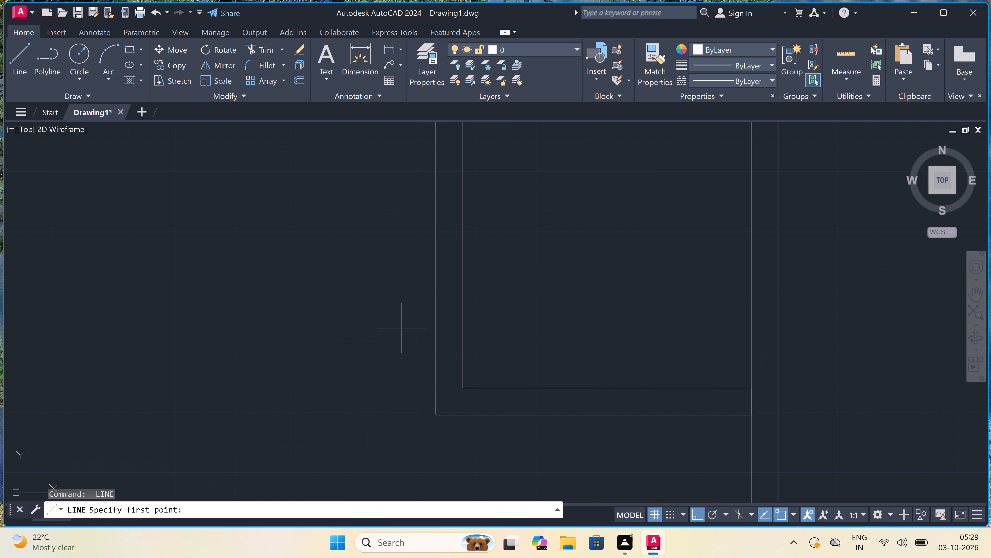
click(461, 373)
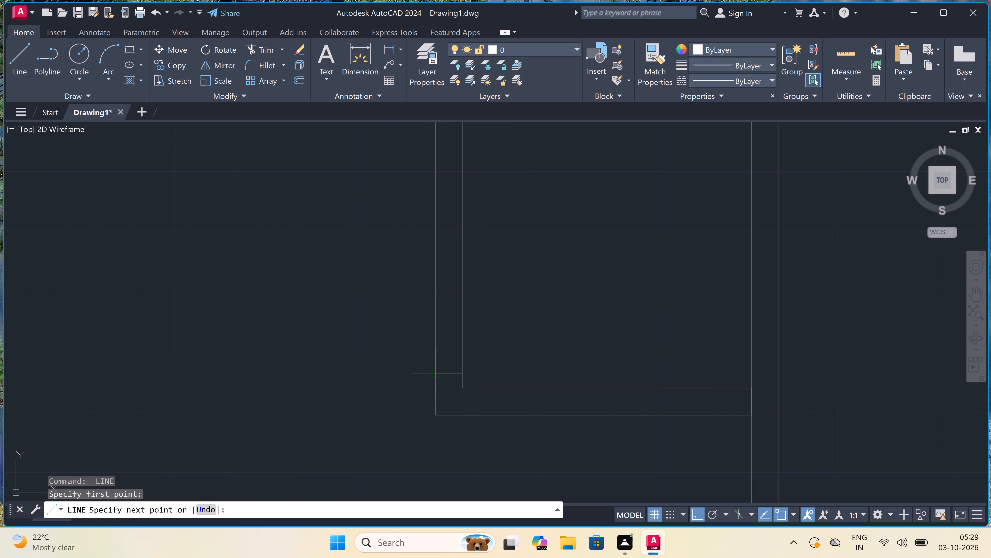
click(436, 377)
click(452, 373)
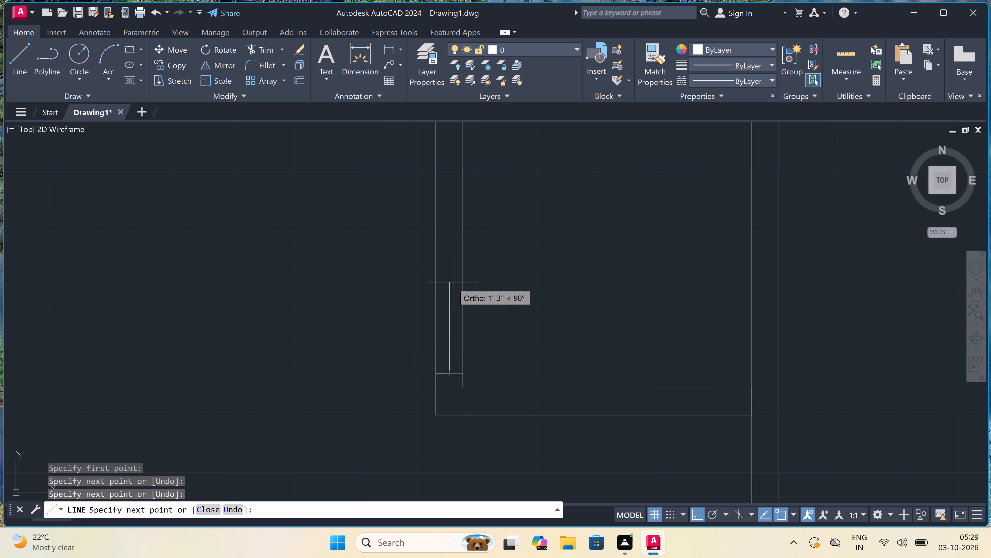
text(2")
key(space)
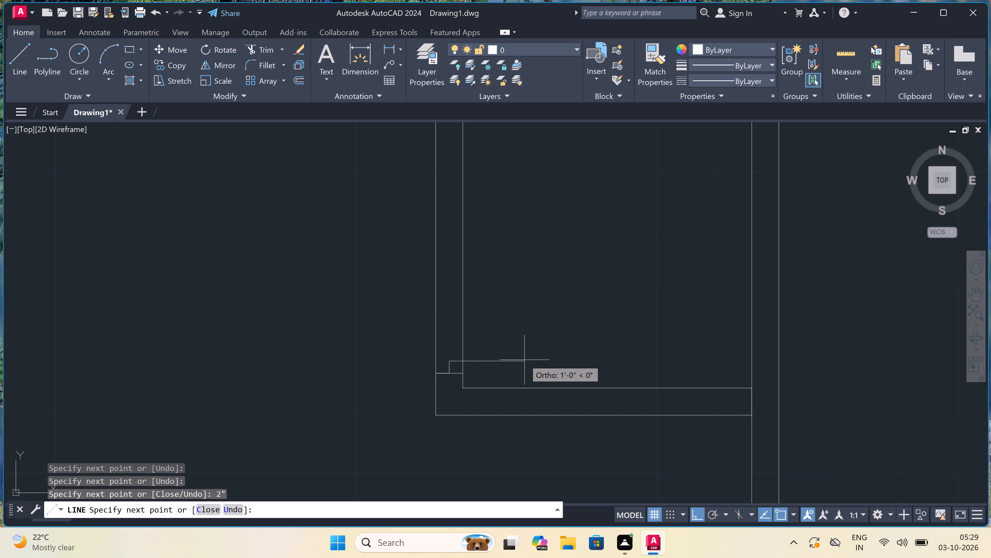
text(2')
key(space)
key(Escape)
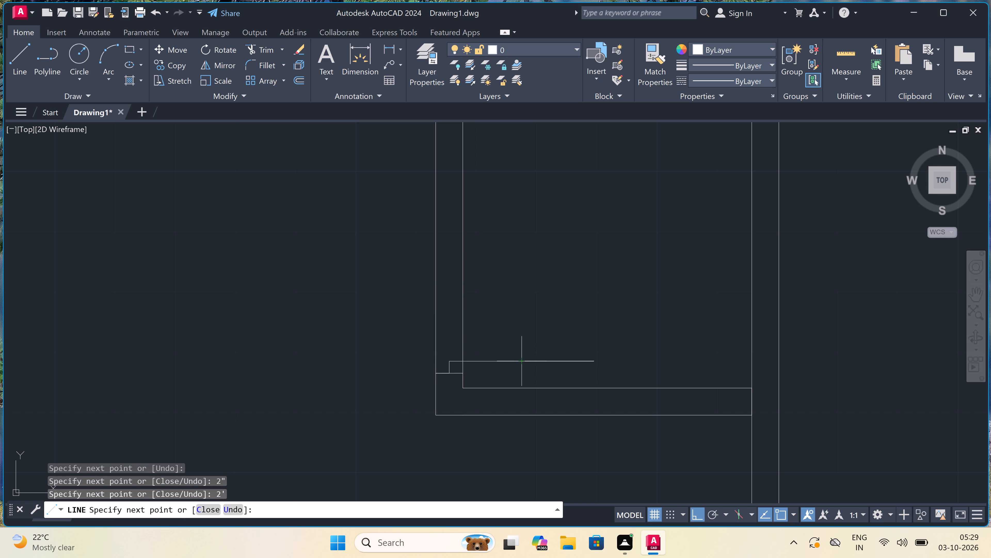
Draw the door's upper jamb line across the enclosure's left wall, with a 2" stop going down from its midpoint.
key(space)
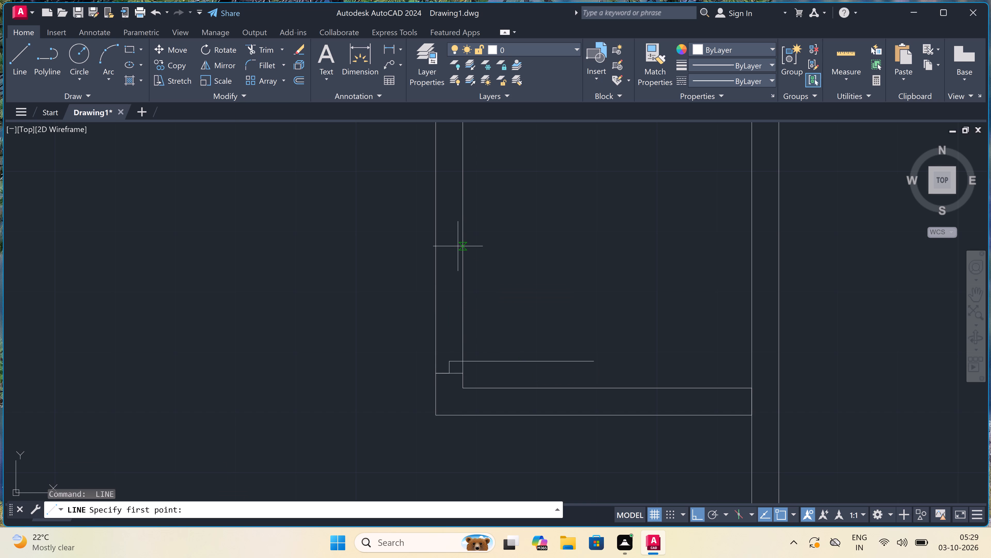
click(460, 238)
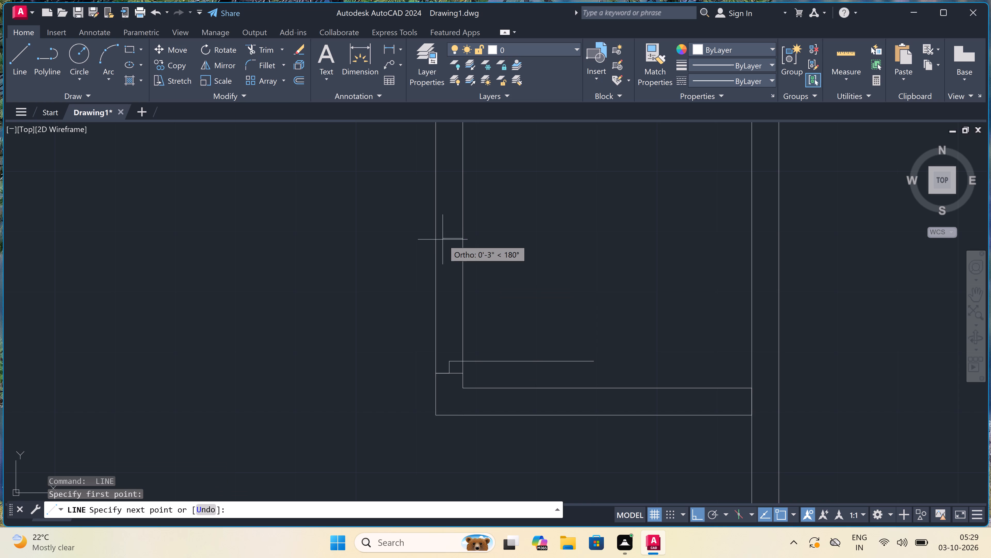
click(436, 239)
click(446, 239)
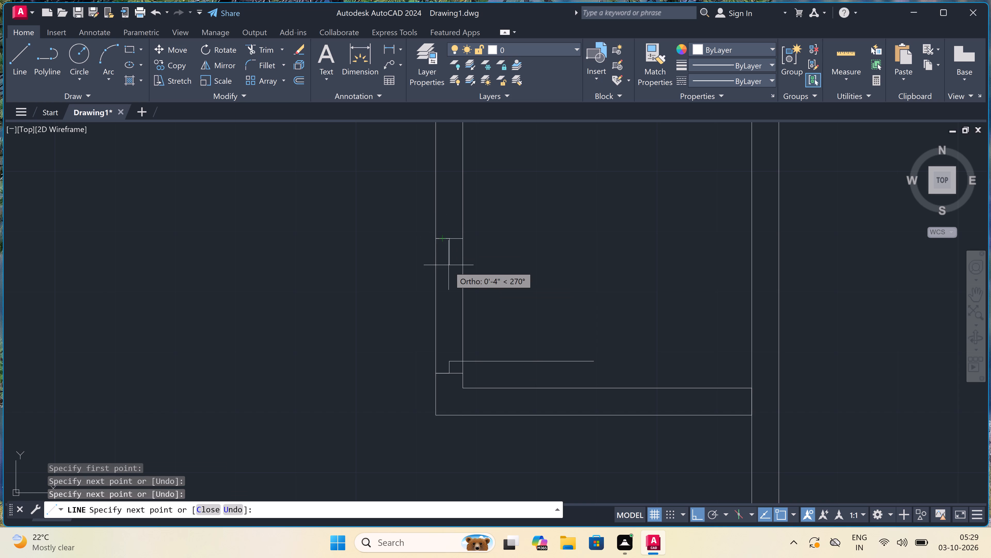
text(2")
key(space)
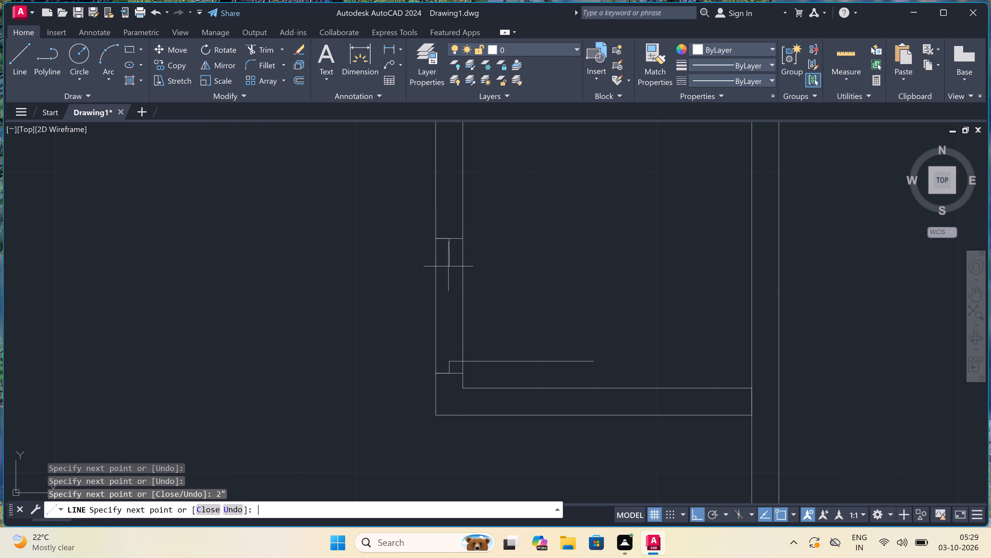
key(Escape)
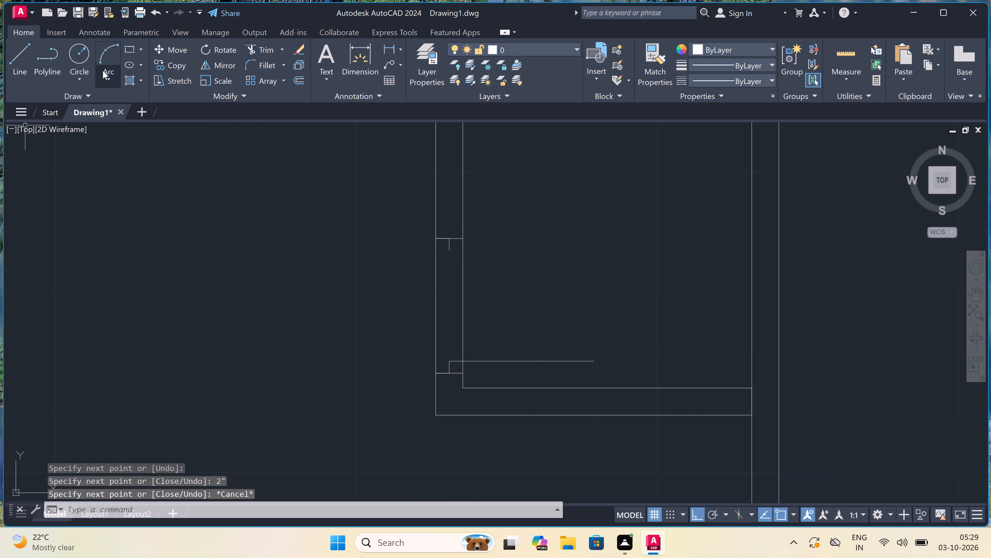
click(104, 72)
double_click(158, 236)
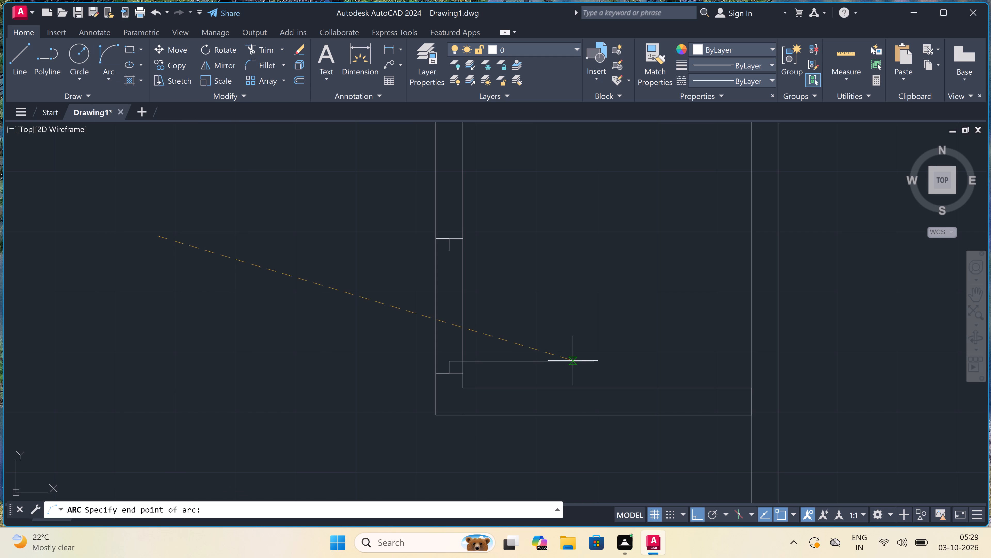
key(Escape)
Draw a three-point door swing arc from the leaf's free end through the upper stop's end, finishing left of the wall.
key(space)
click(597, 361)
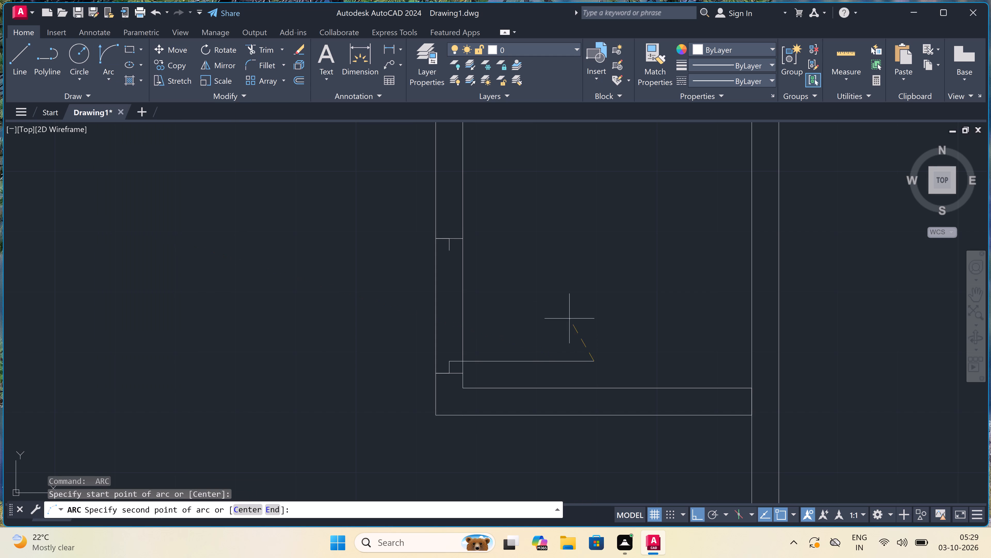
click(449, 252)
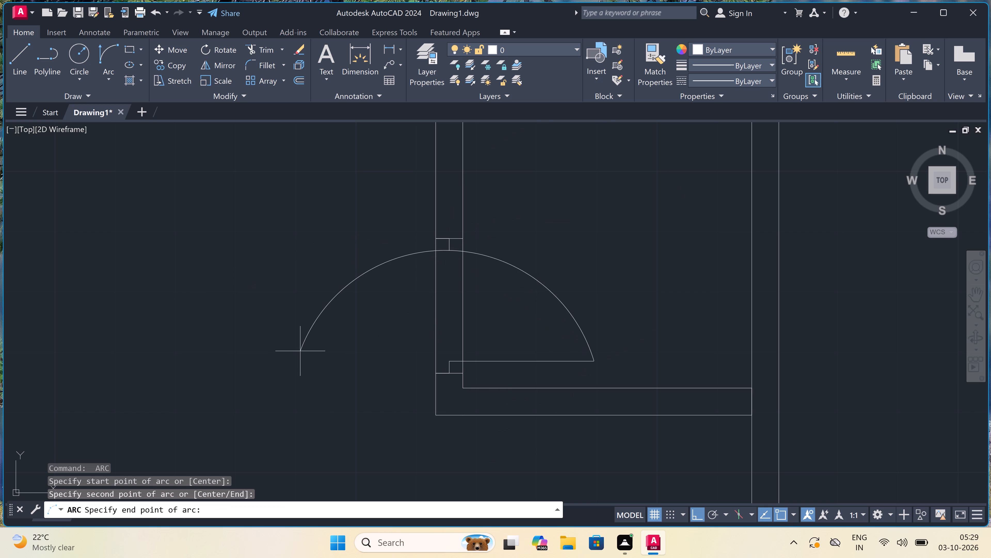
click(351, 358)
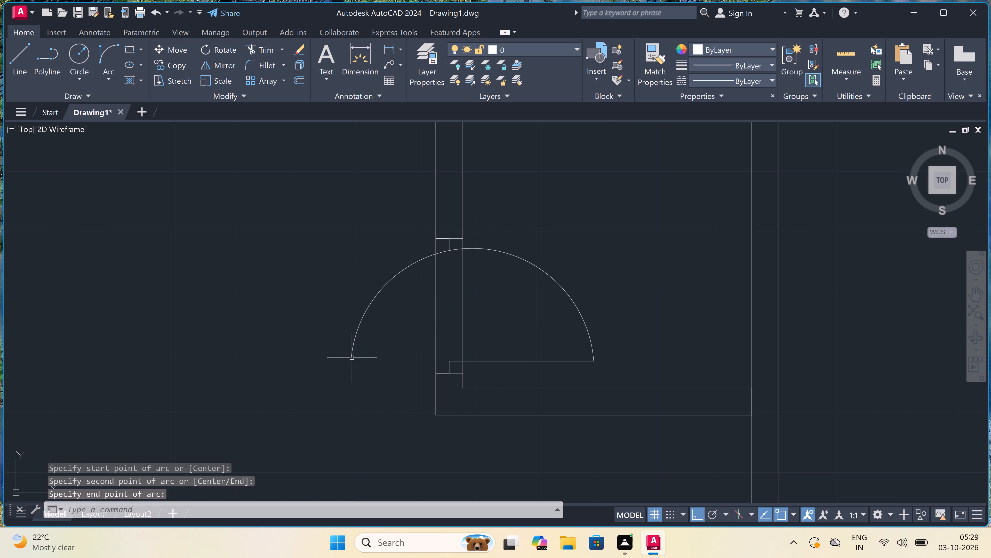
Trim the enclosure's left wall lines within the door opening and the part of the swing arc left of the upper stop.
key(t)
key(r)
key(space)
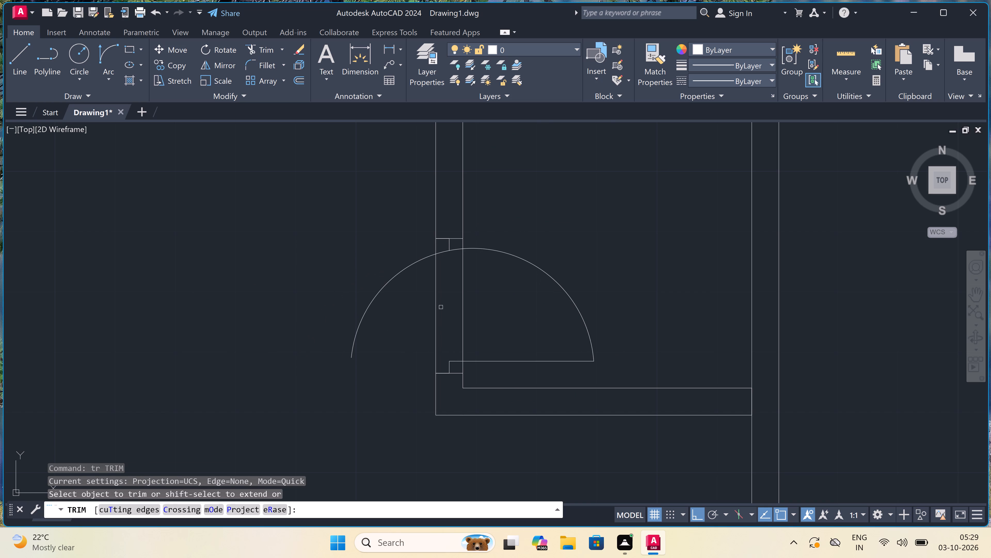
click(473, 287)
click(373, 236)
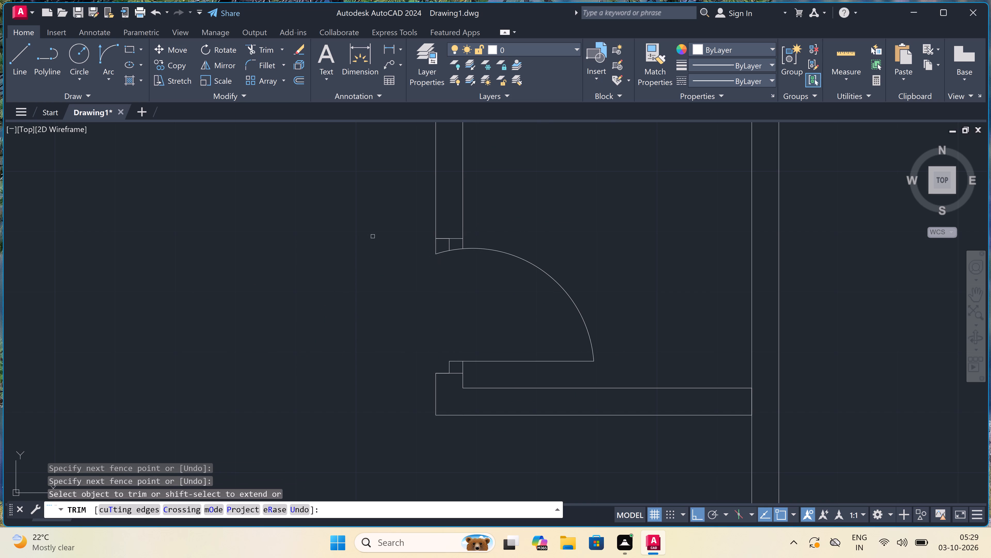
click(437, 242)
click(440, 251)
click(447, 295)
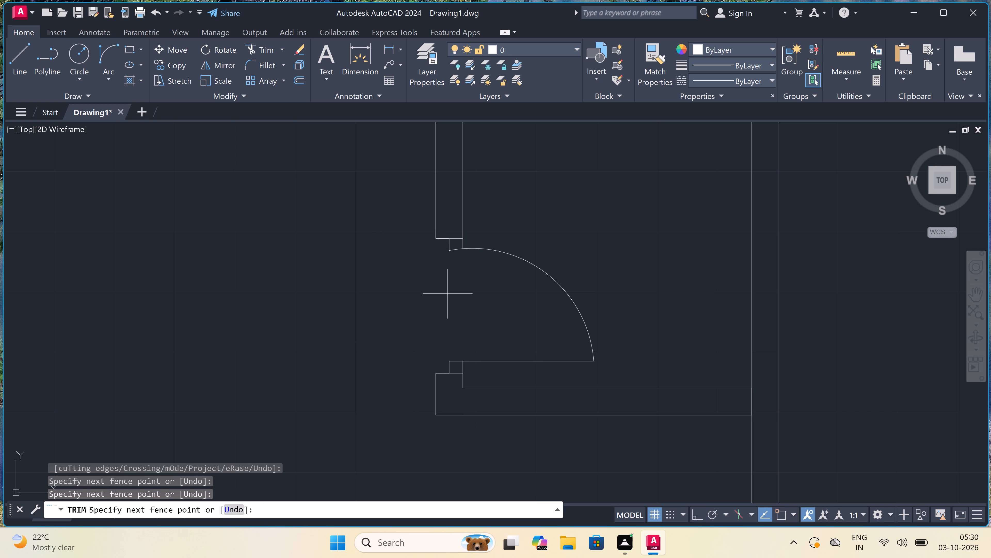
key(Escape)
Draw a 2' window in the top outer wall above the enclosure, with jamb lines across the wall and a centre line between them.
scroll(447, 294, down, 5)
scroll(447, 294, up, 3)
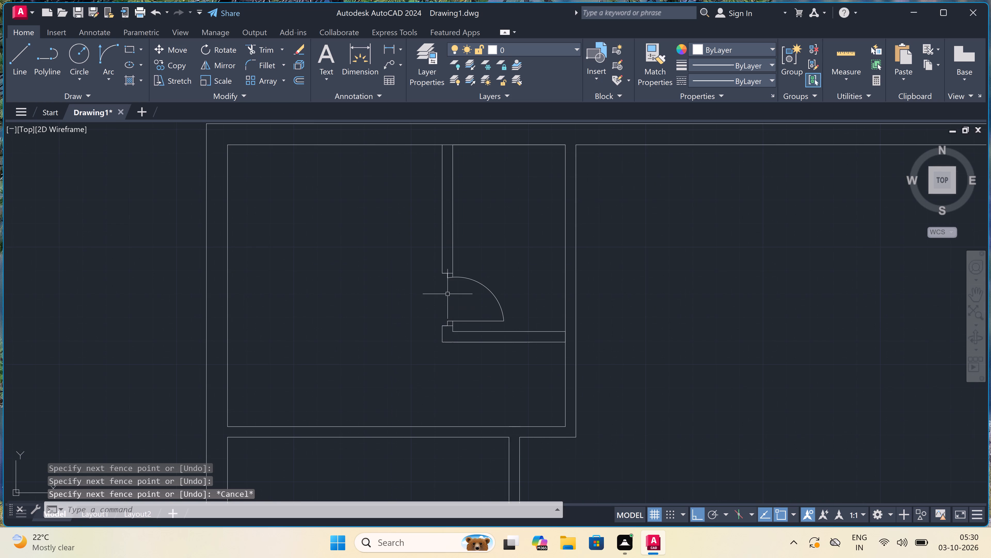
key(l)
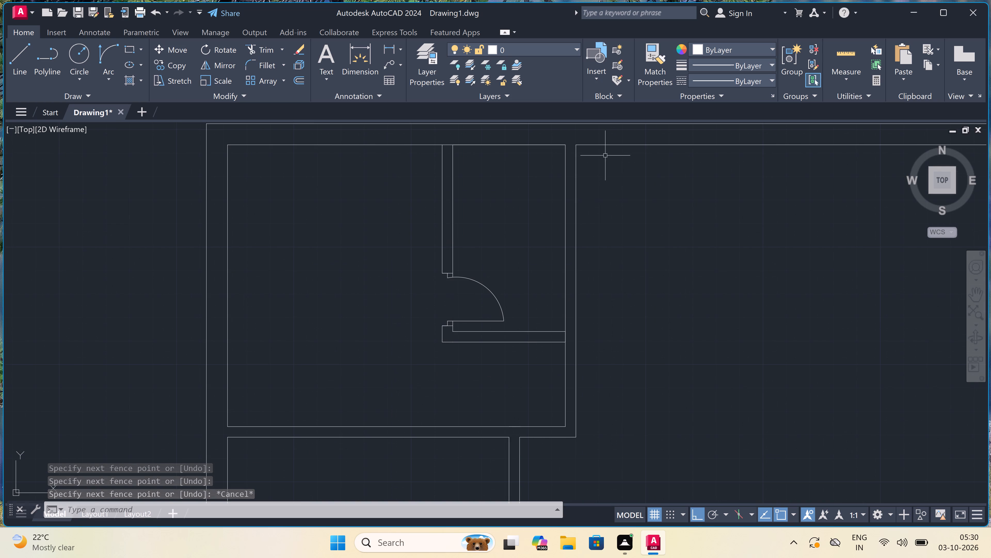
key(space)
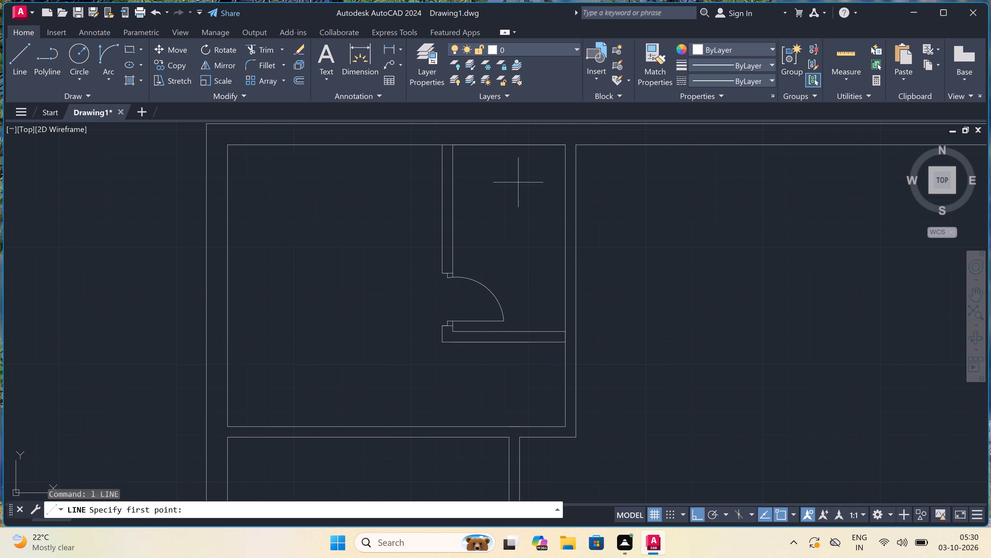
scroll(507, 197, down, 2)
scroll(499, 173, up, 2)
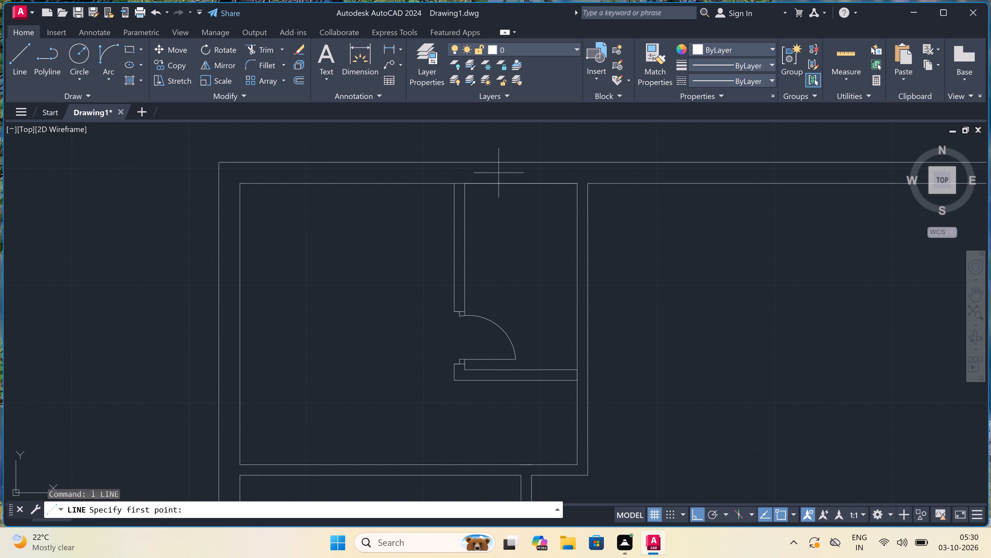
triple_click(494, 182)
click(495, 160)
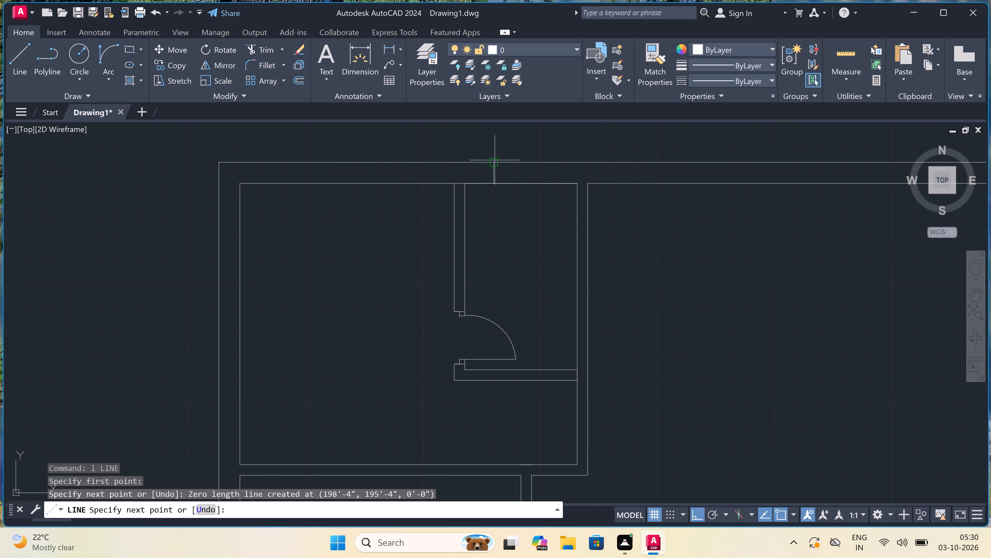
click(491, 171)
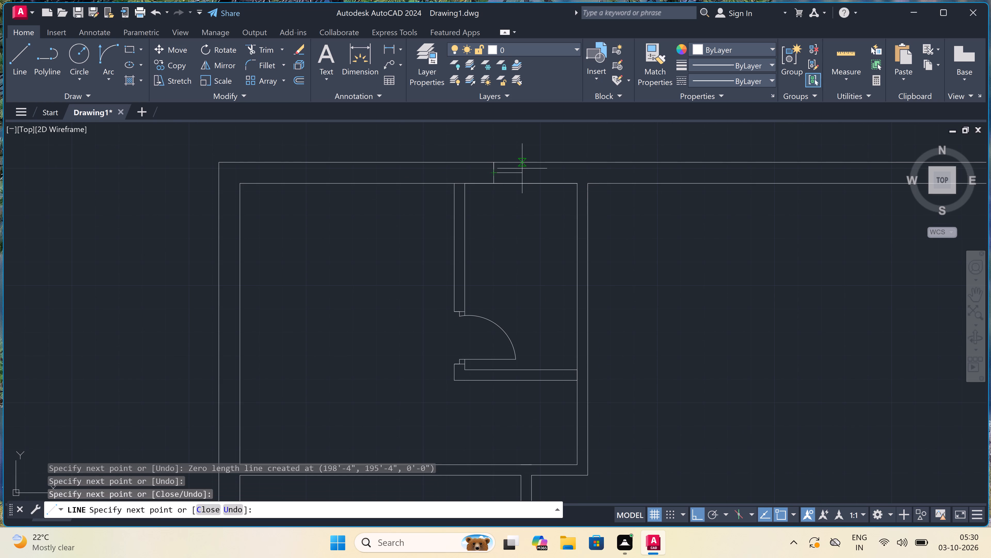
text(2')
key(space)
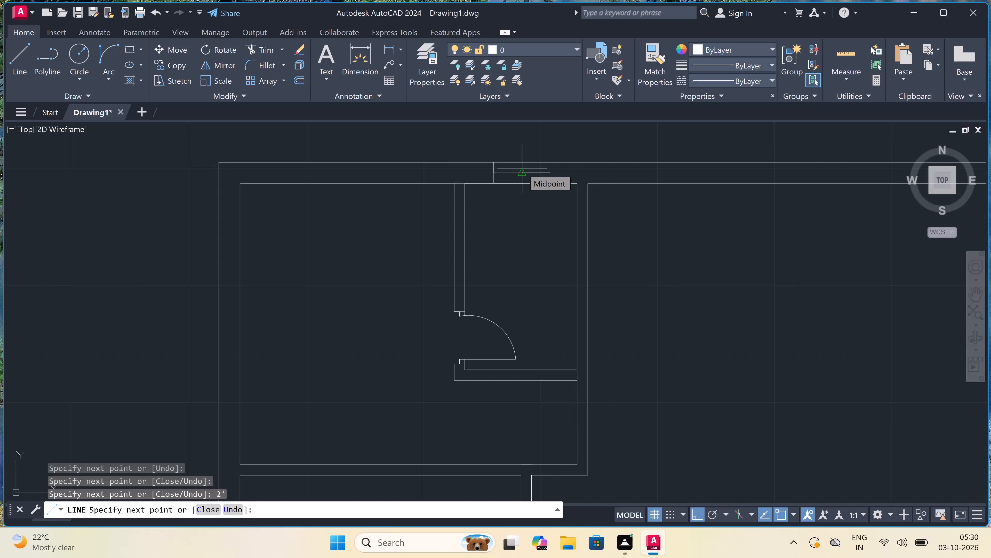
scroll(535, 171, up, 1)
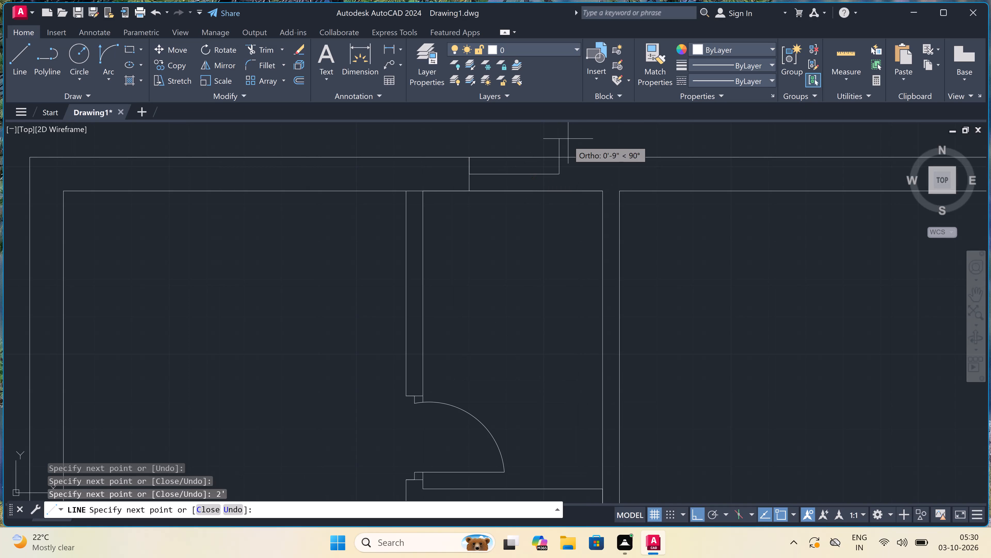
click(560, 158)
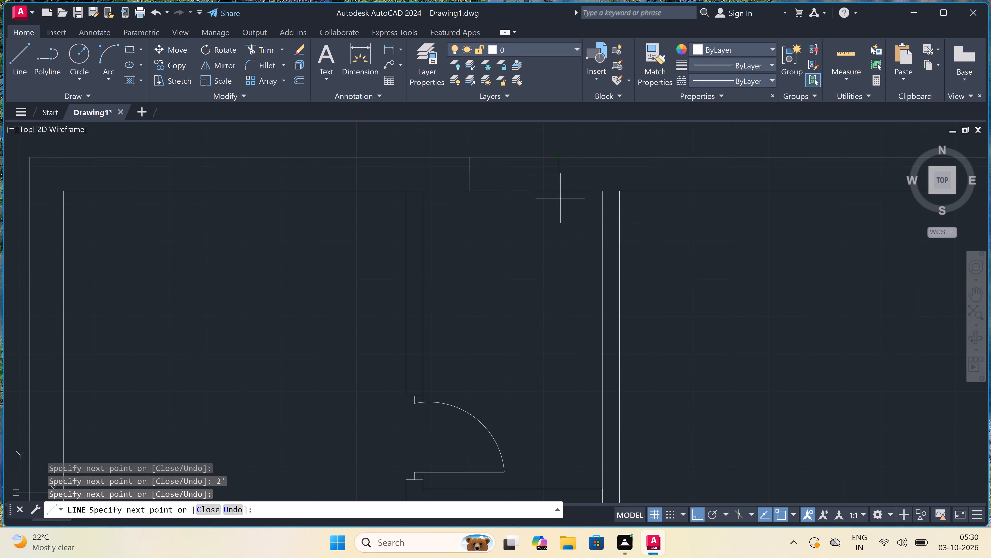
click(561, 196)
key(Escape)
Draw a 5' window in the first room's top outer wall, left of the enclosure, with jamb lines across the wall and a centre line.
scroll(561, 196, down, 3)
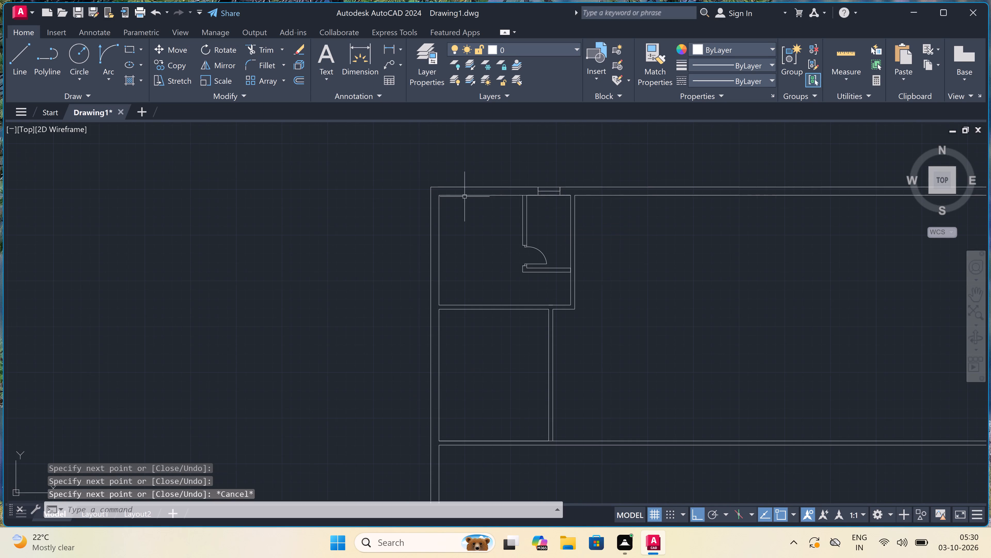
scroll(465, 197, up, 2)
key(space)
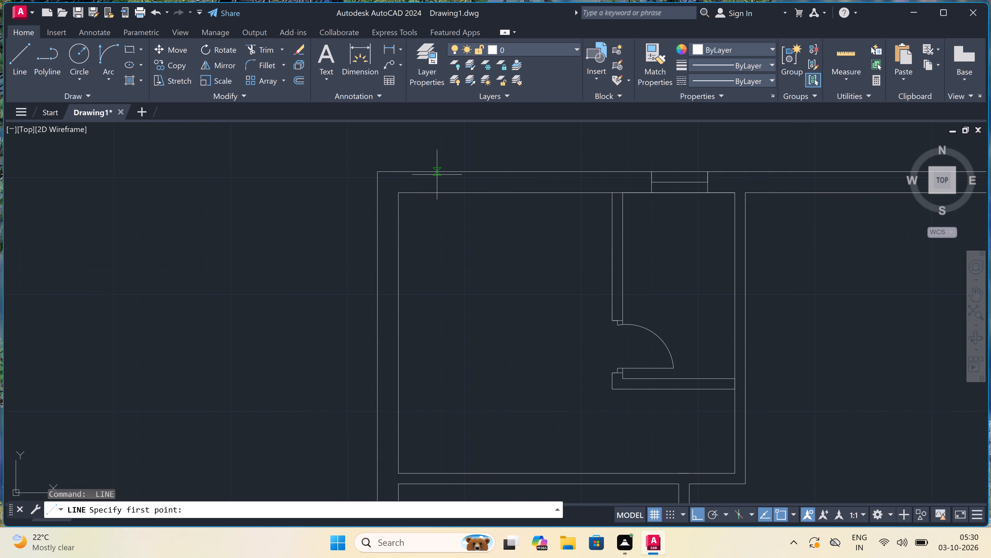
click(426, 169)
click(427, 190)
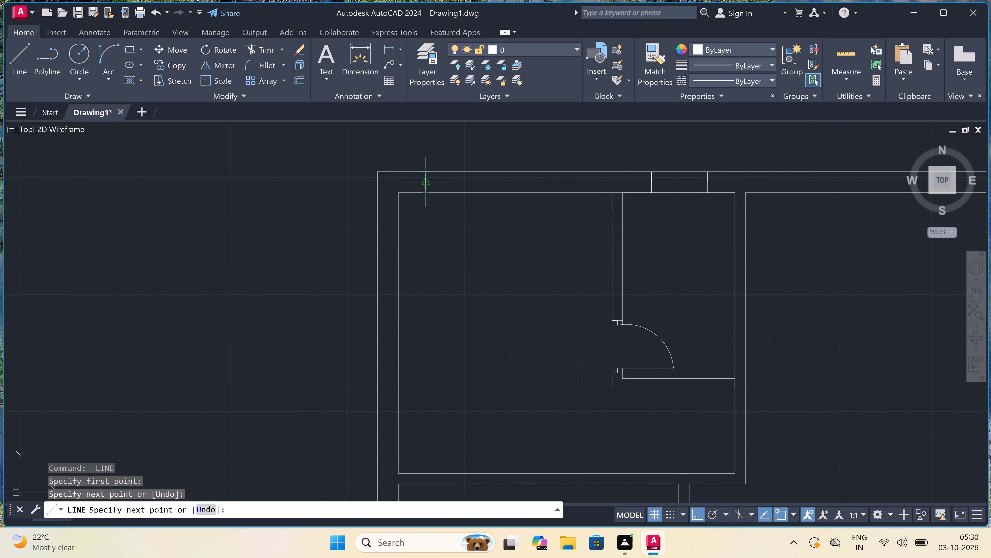
click(428, 182)
text(5')
key(space)
scroll(567, 180, up, 1)
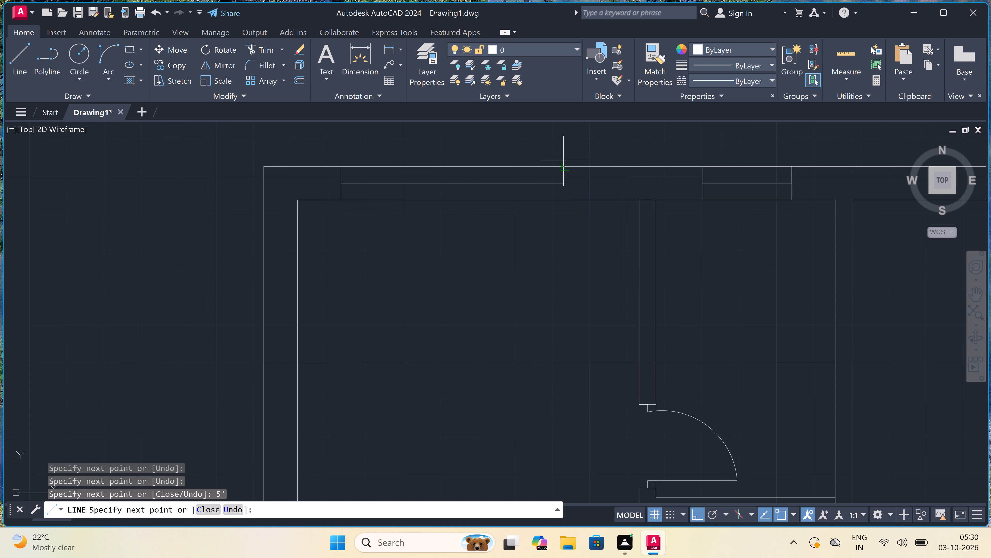
click(565, 164)
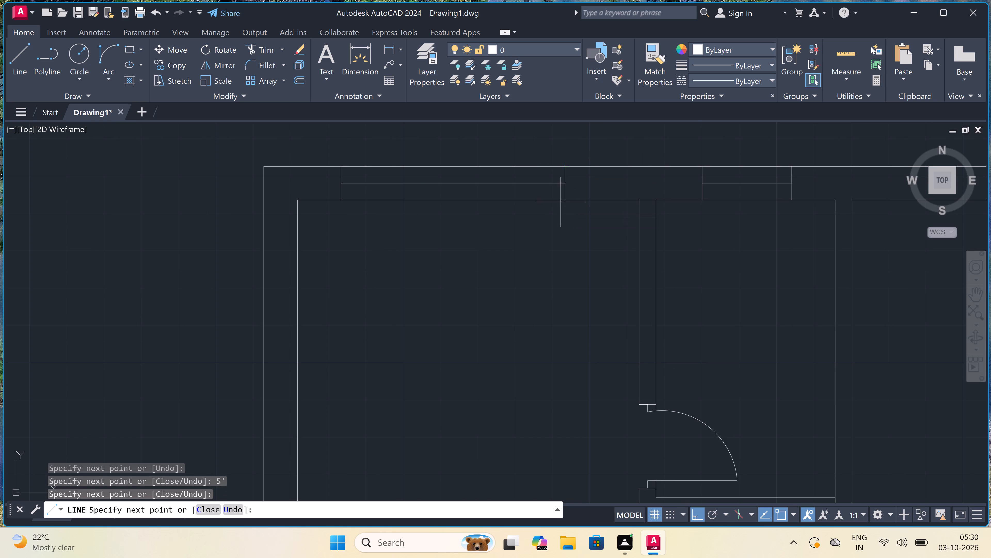
click(568, 198)
key(Escape)
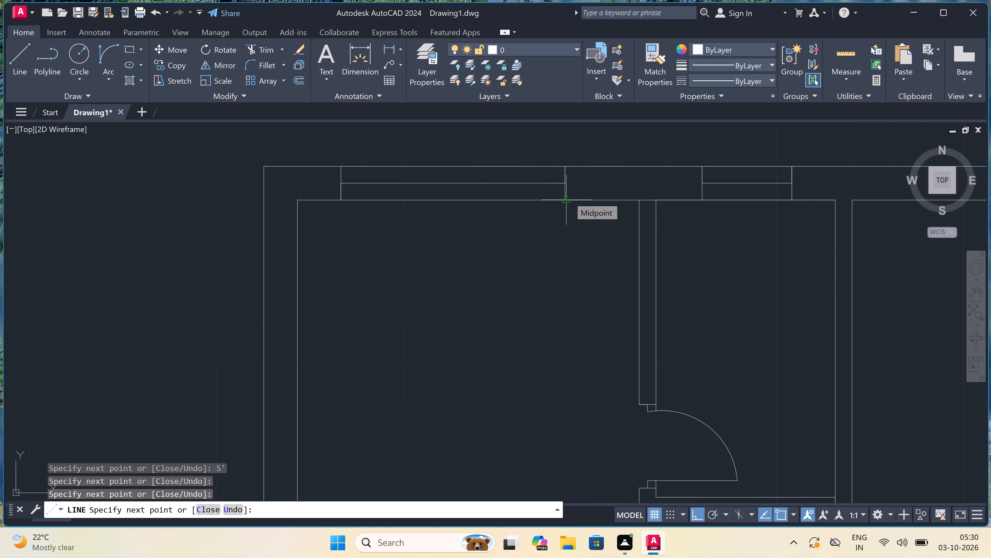
scroll(569, 198, down, 5)
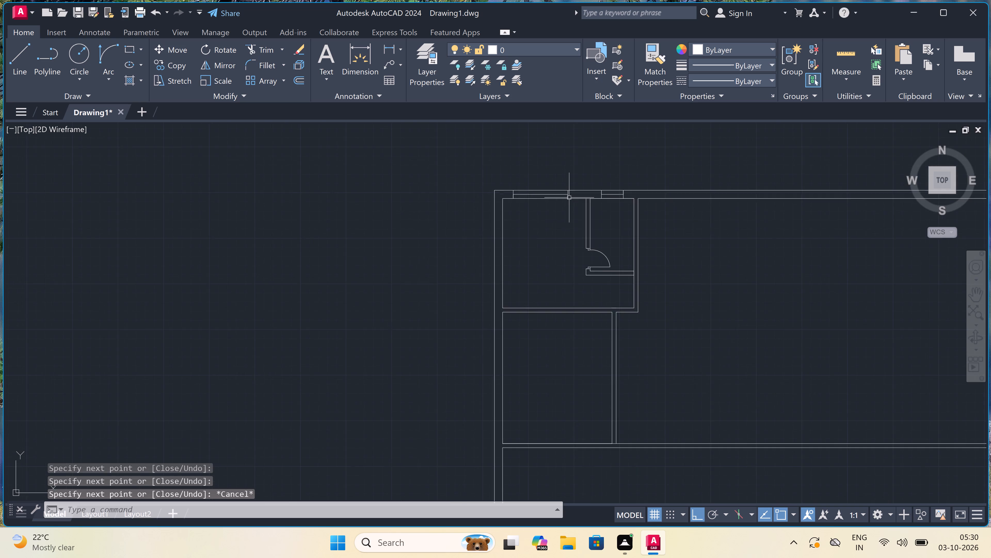
Draw the inner face of a second 4' by 6'7.5" enclosure right of the first room, starting at its outer top-right corner.
scroll(569, 198, down, 2)
scroll(591, 198, up, 3)
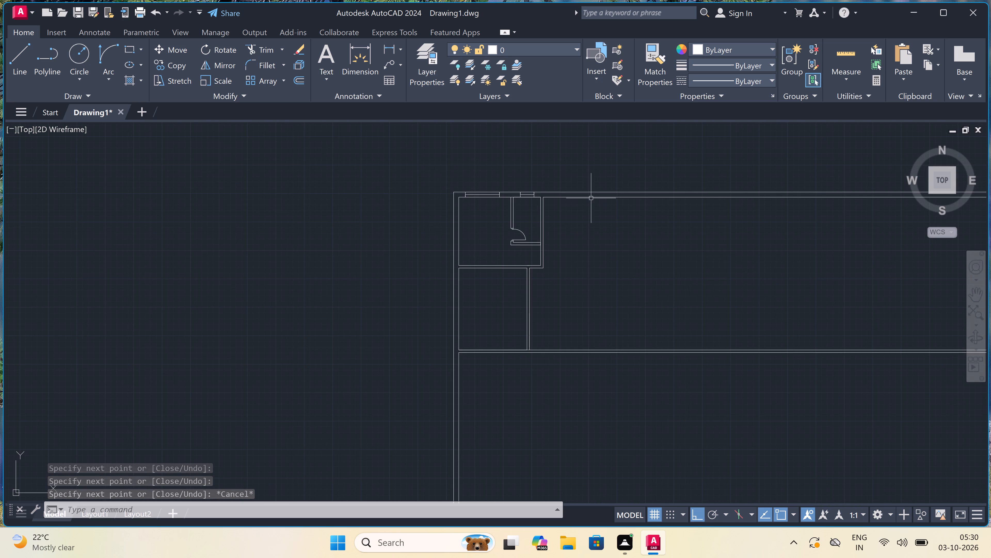
scroll(558, 249, up, 2)
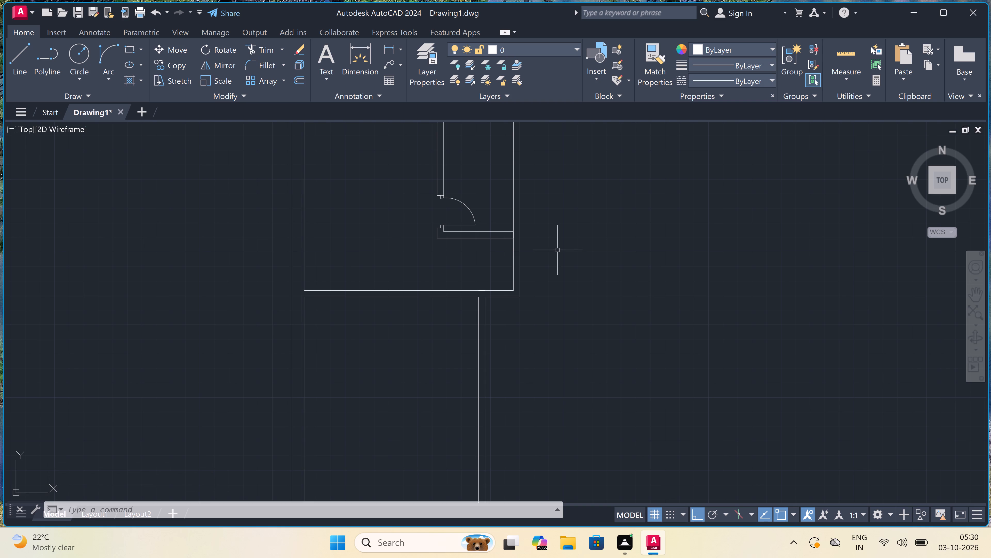
scroll(468, 312, down, 2)
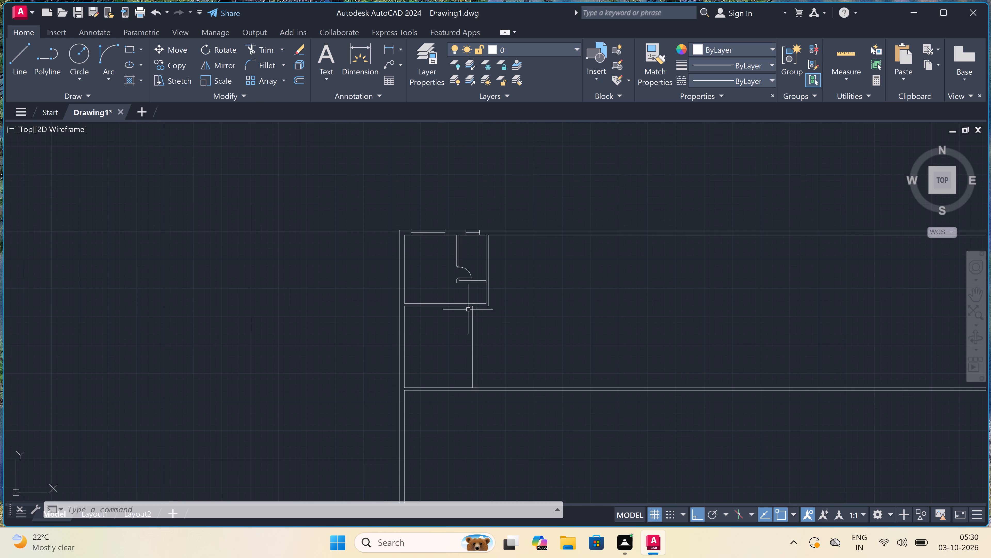
scroll(494, 259, up, 2)
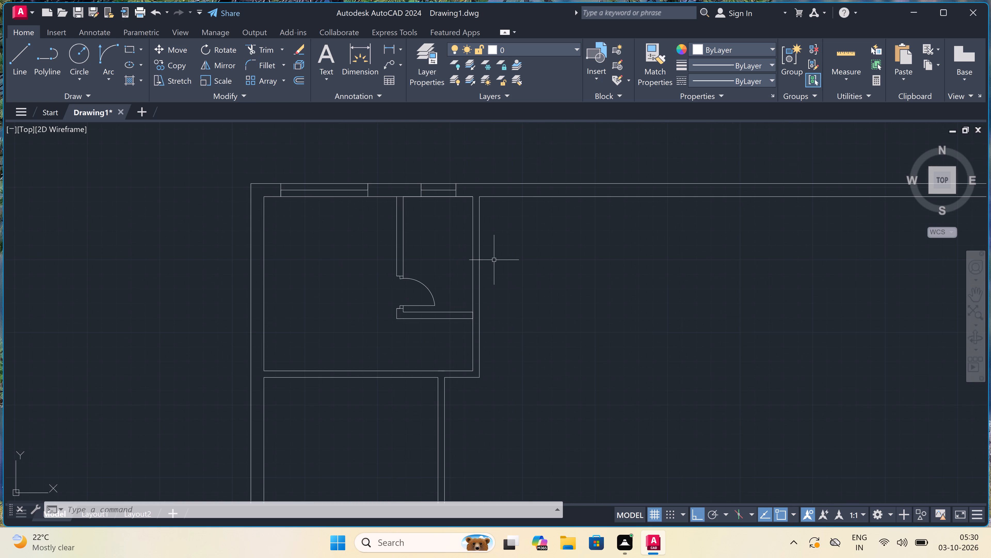
key(l)
key(space)
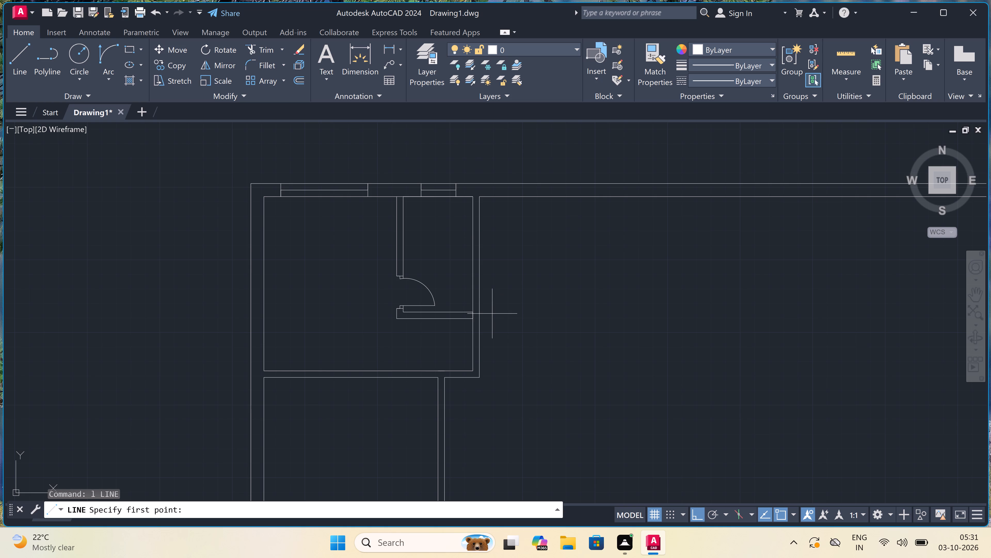
click(479, 197)
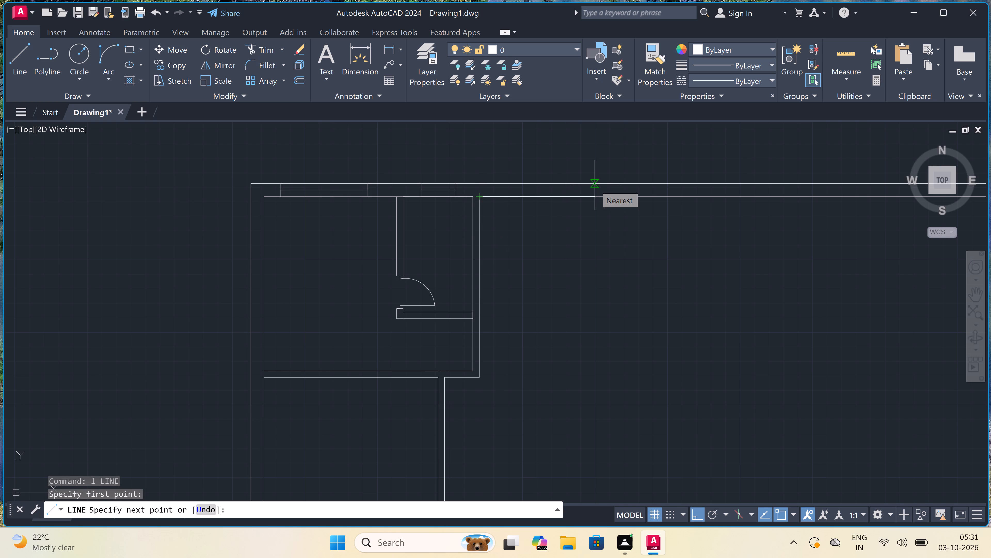
text(4')
key(space)
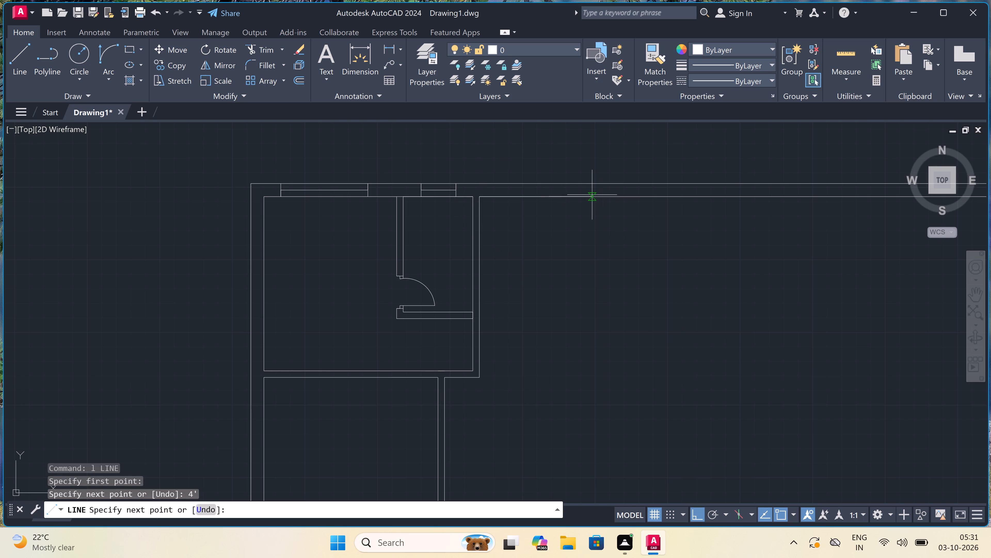
text(6')
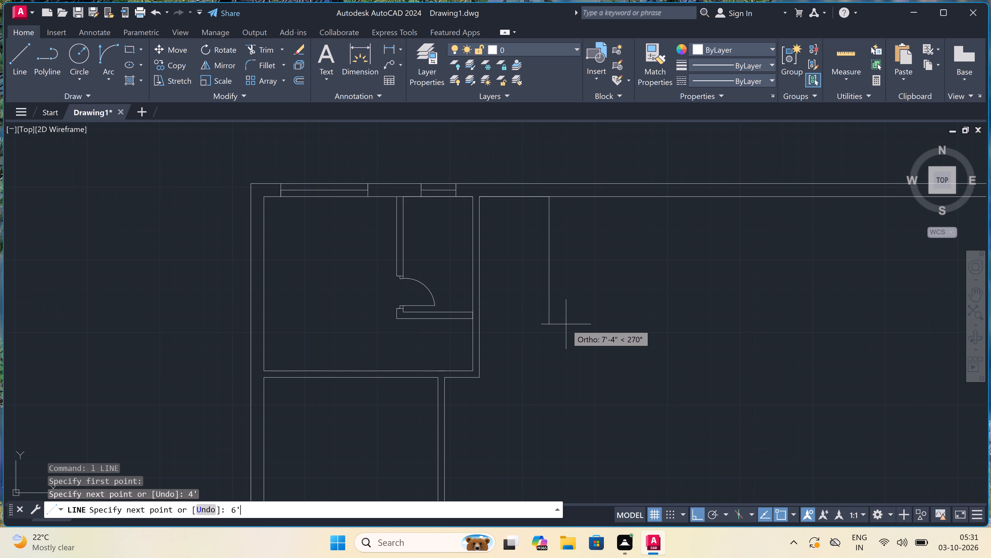
text(7.)
text(5")
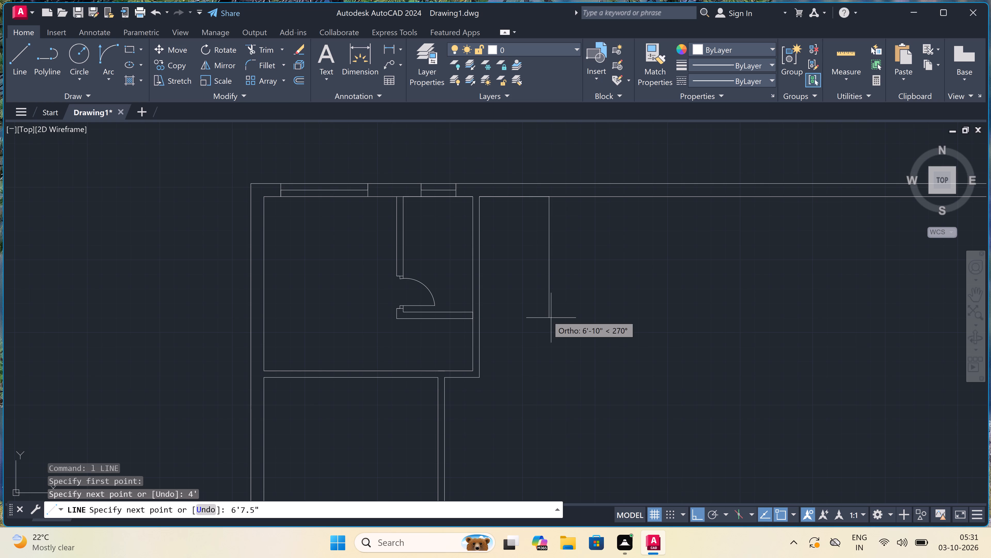
key(space)
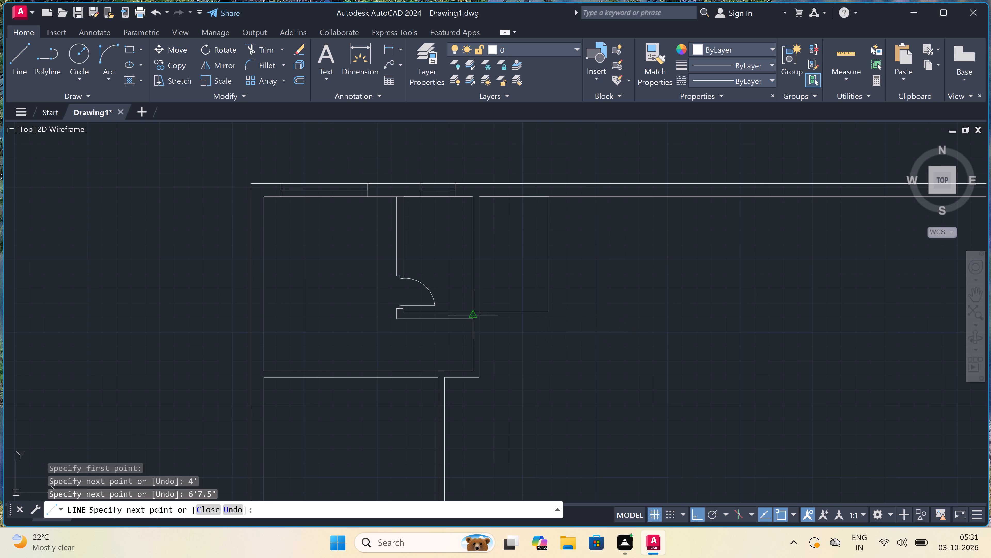
scroll(478, 310, up, 2)
click(479, 312)
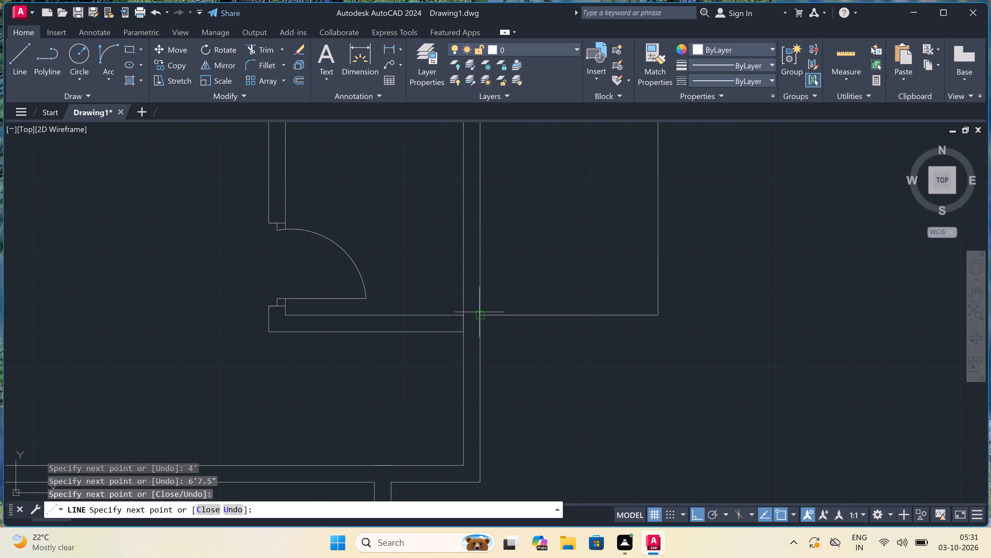
Draw the second enclosure's outer face 4.5" outside its bottom and right inner lines, ending at the top outer wall.
text(4.5")
key(space)
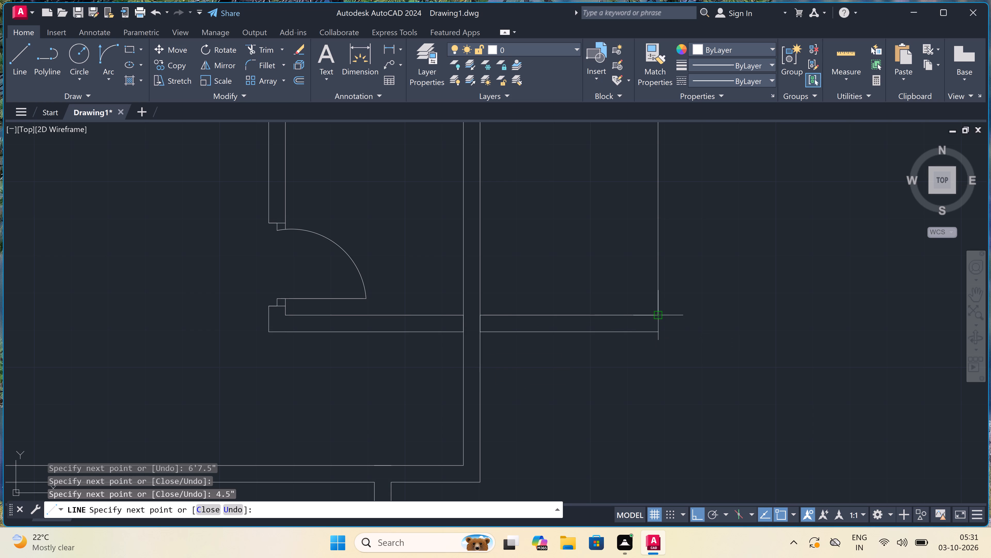
click(660, 328)
text(4.5")
key(space)
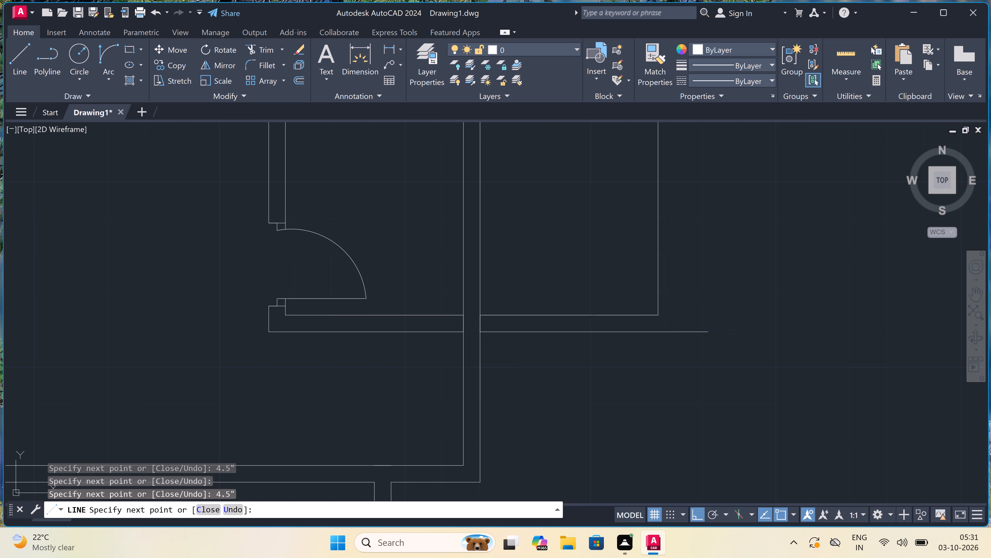
scroll(707, 320, down, 3)
scroll(702, 252, up, 2)
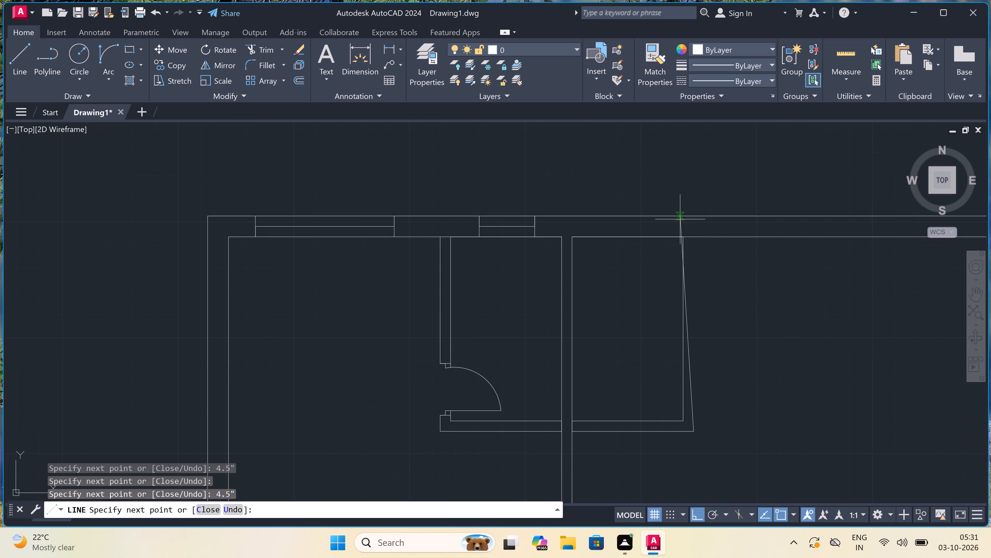
scroll(696, 240, up, 4)
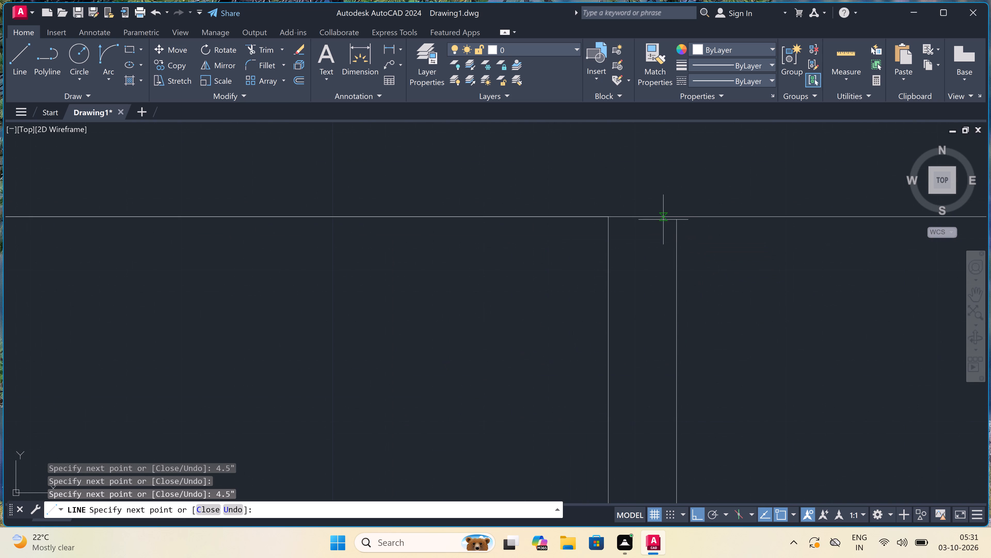
click(675, 216)
key(Escape)
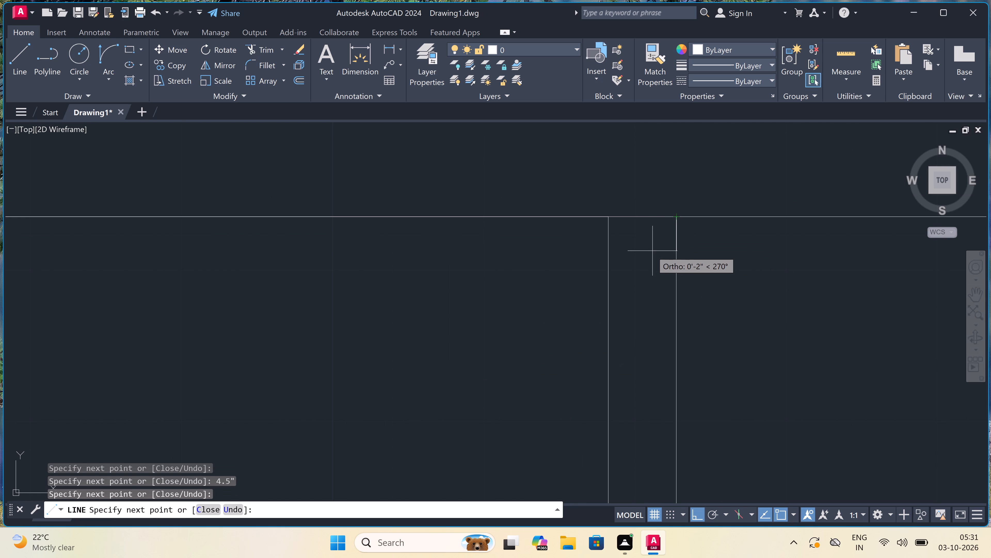
Draw a 2' window in the top outer wall above the second enclosure, with jamb lines across the wall and a centre line.
scroll(538, 320, down, 4)
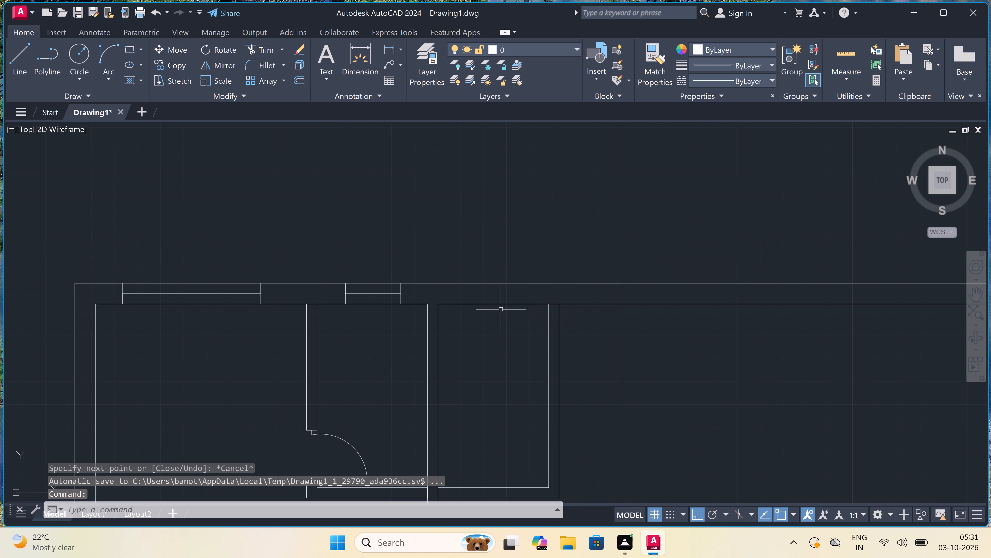
key(space)
click(466, 305)
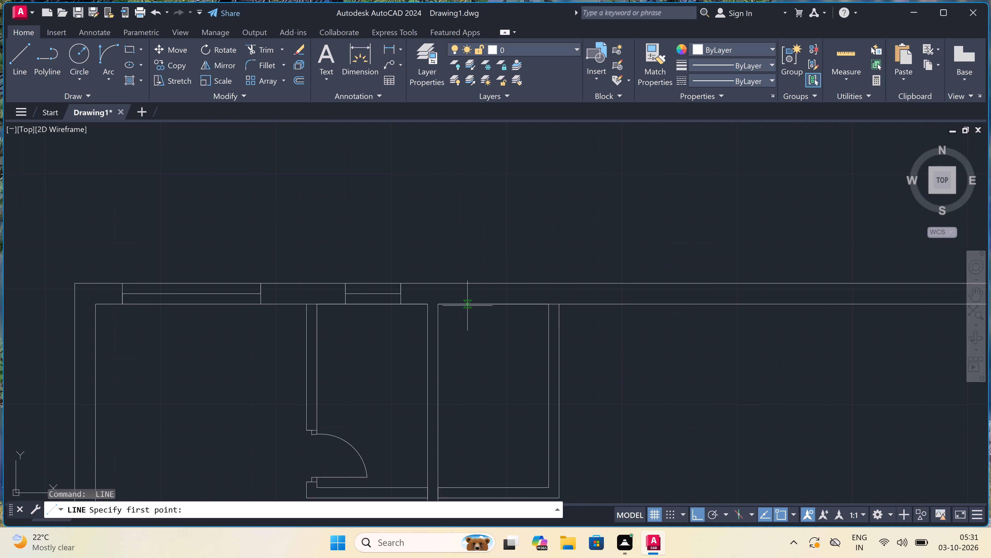
click(461, 279)
scroll(467, 291, up, 4)
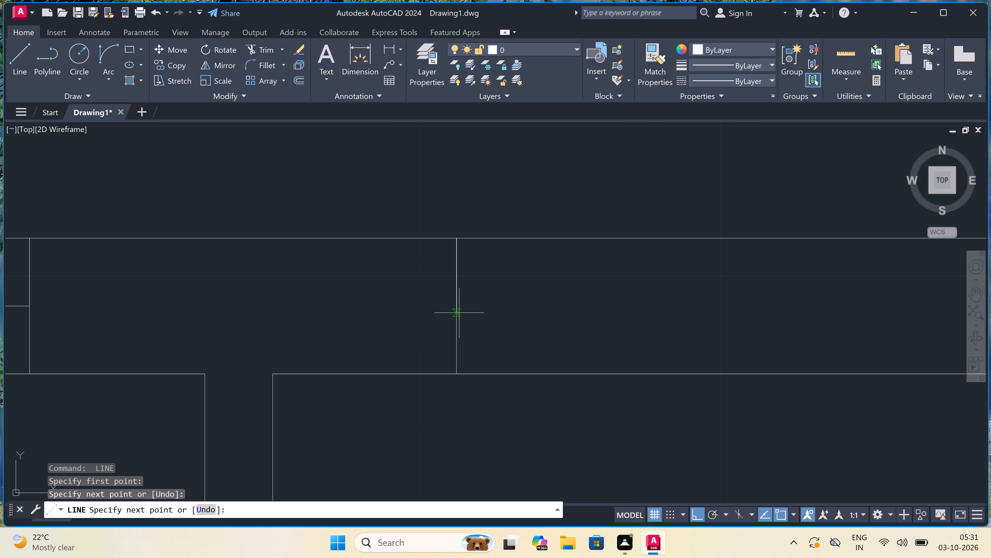
click(458, 304)
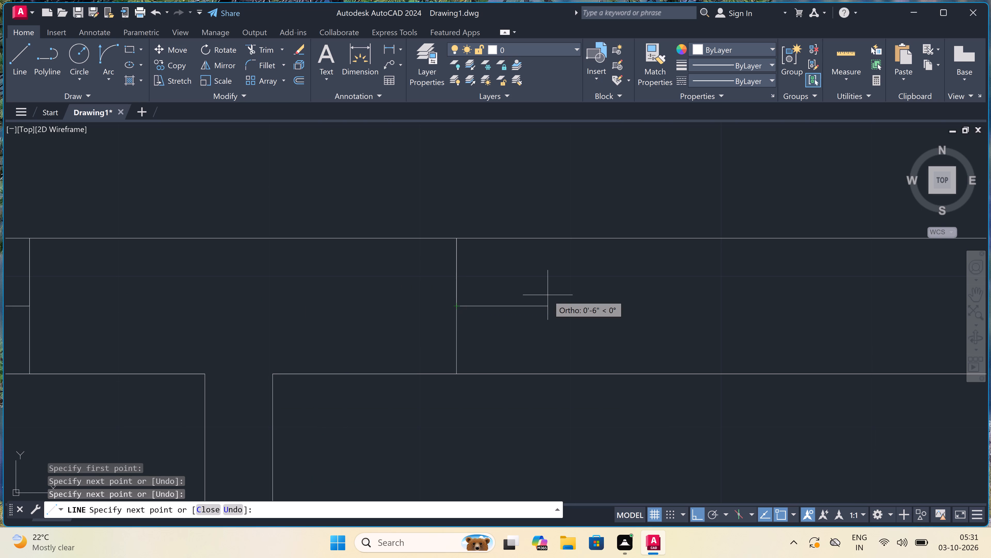
text(2')
key(space)
scroll(551, 296, down, 3)
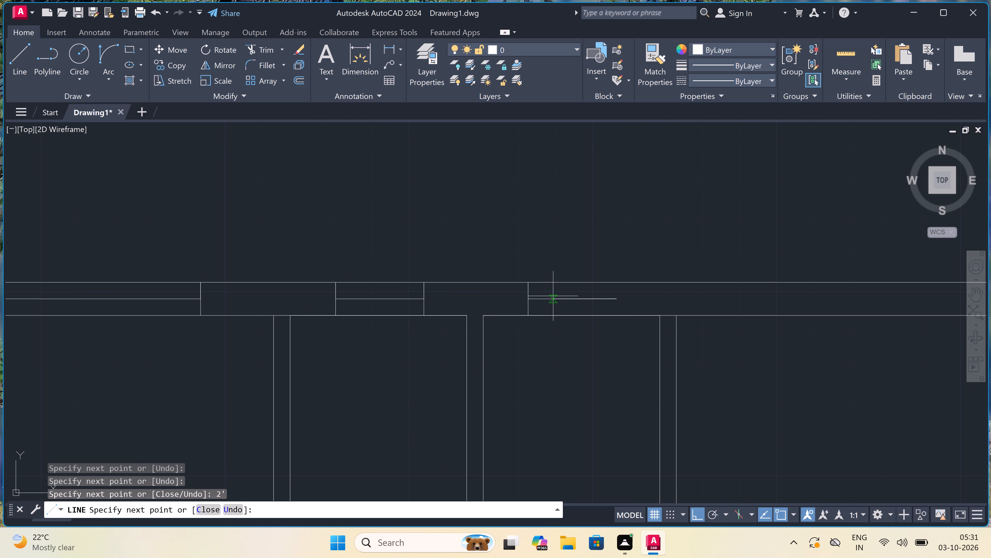
scroll(612, 288, up, 3)
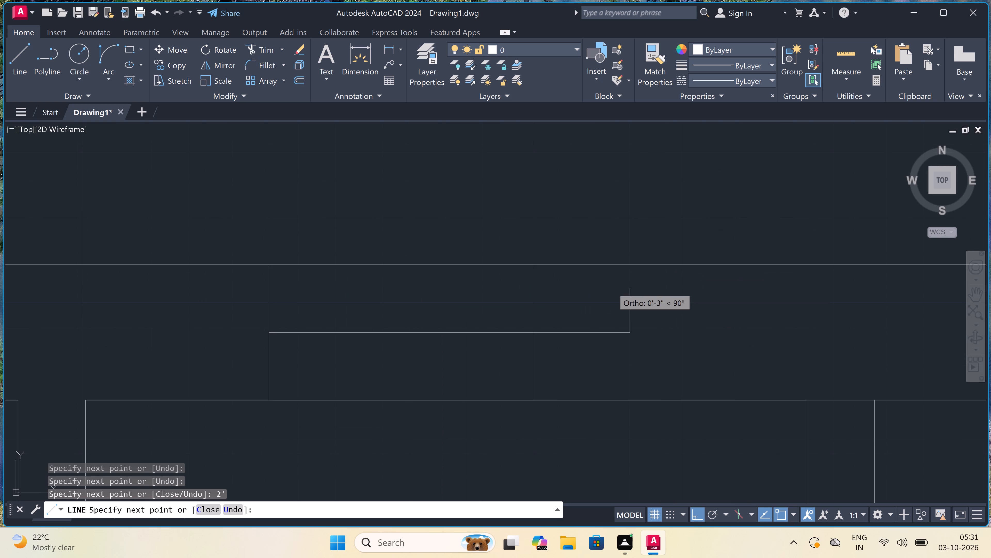
click(628, 263)
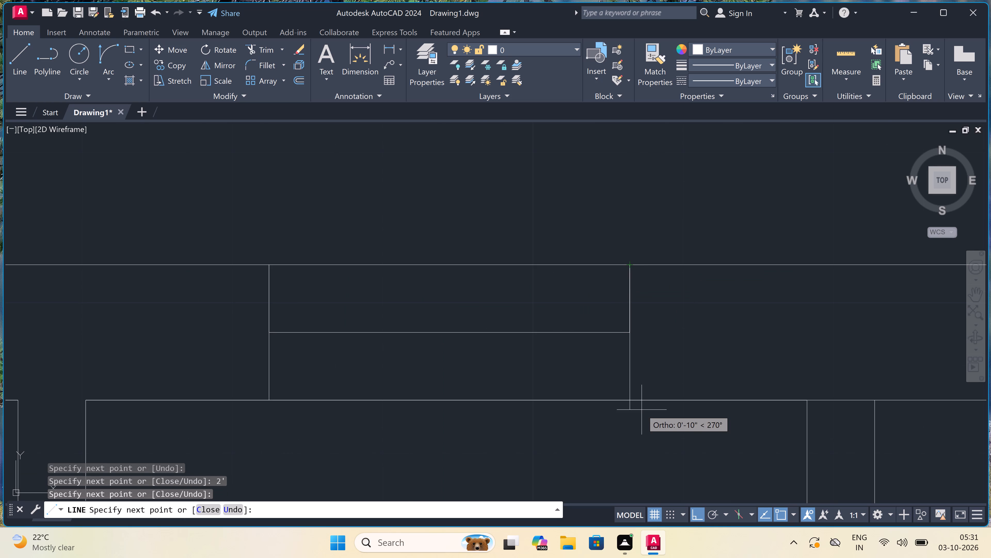
click(629, 394)
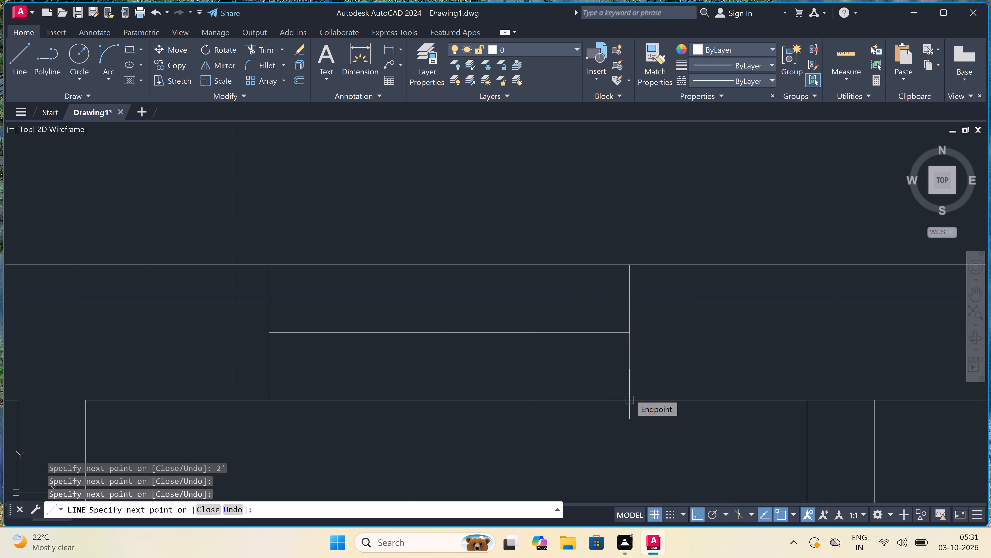
key(Escape)
Draw the left door jamb across the second enclosure's bottom wall, with a 2" stop from its midpoint and a 2' leaf upward.
scroll(398, 338, down, 7)
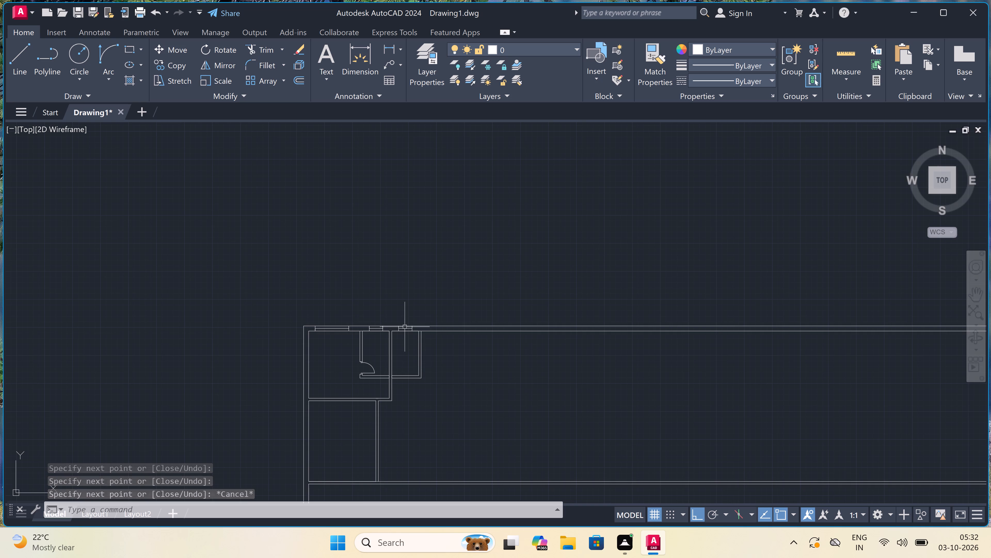
scroll(396, 370, up, 3)
scroll(392, 410, up, 3)
key(space)
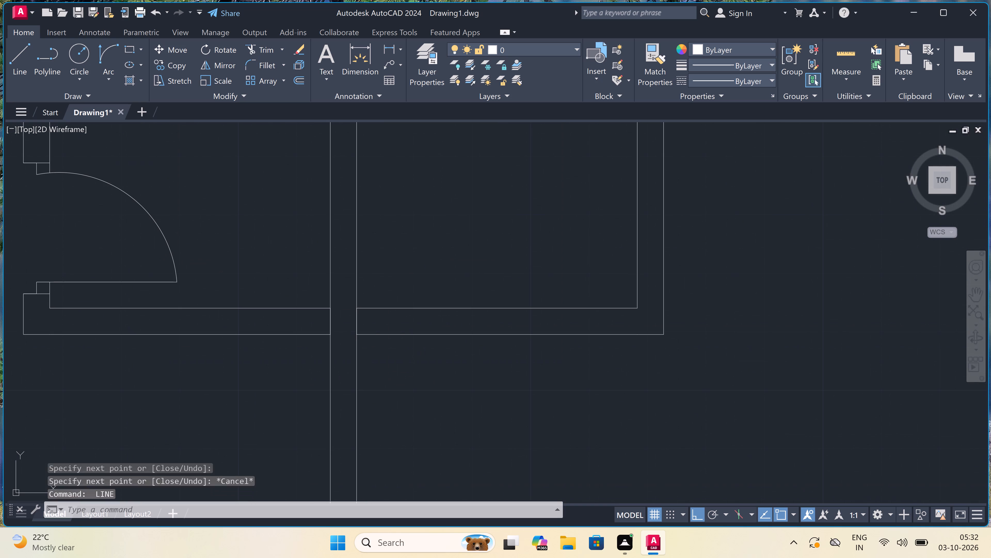
click(382, 311)
click(382, 337)
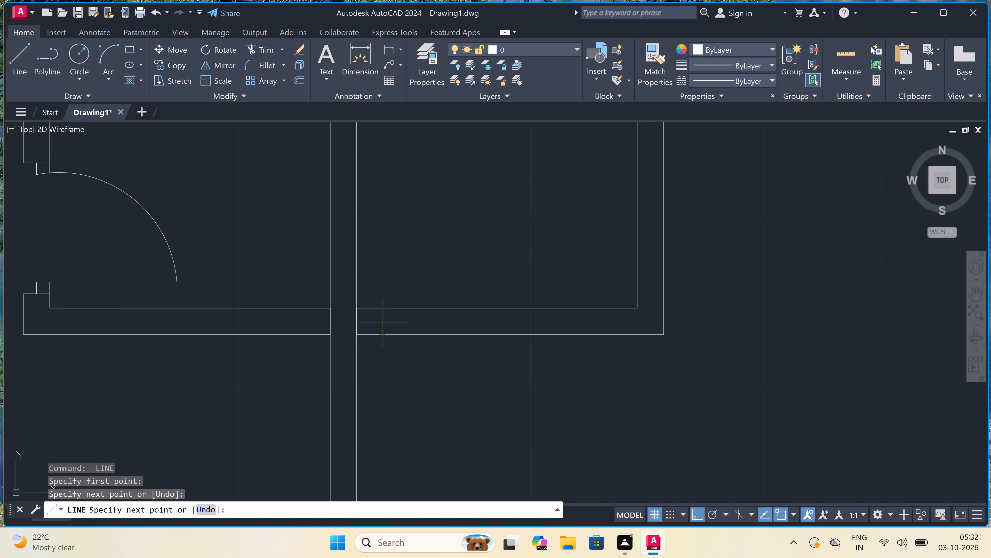
click(382, 323)
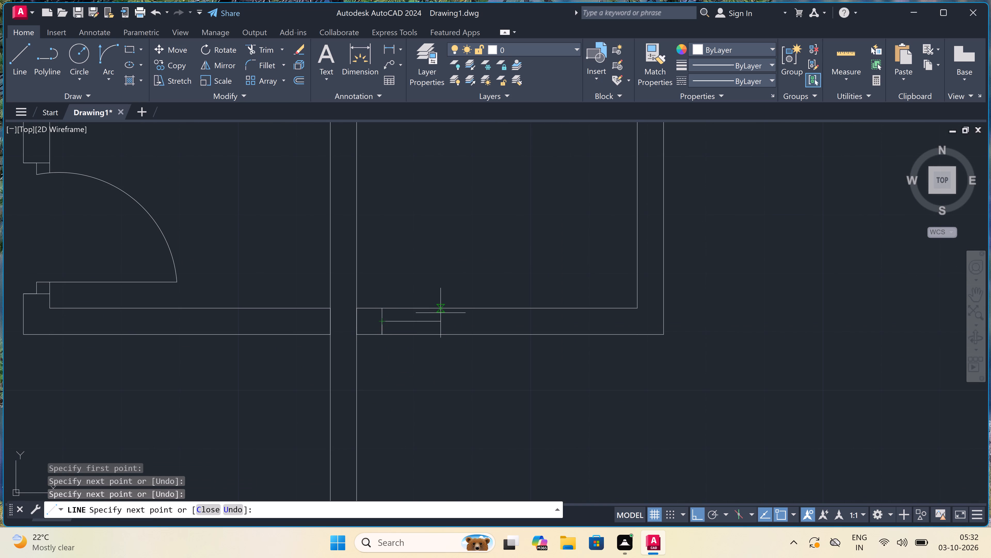
text(2")
key(space)
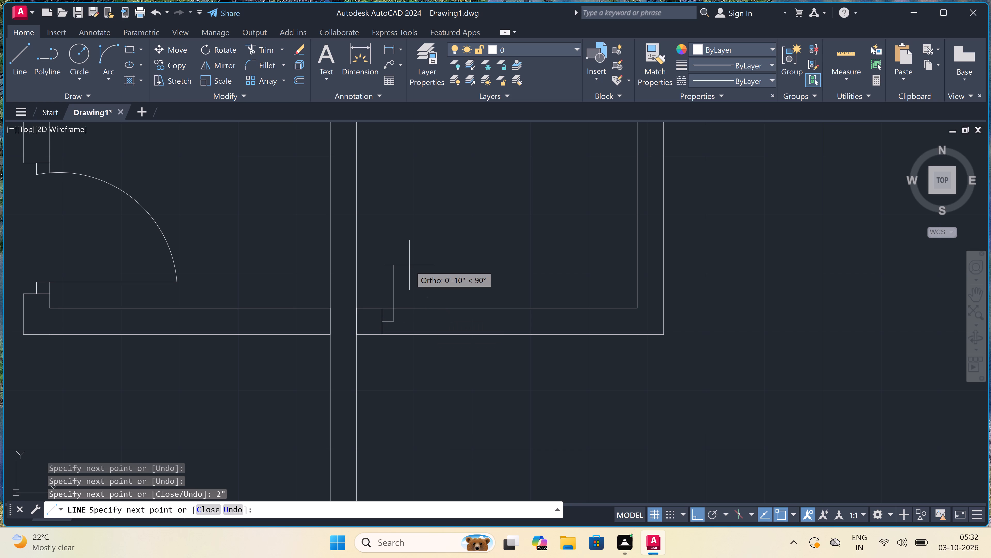
text(2')
key(space)
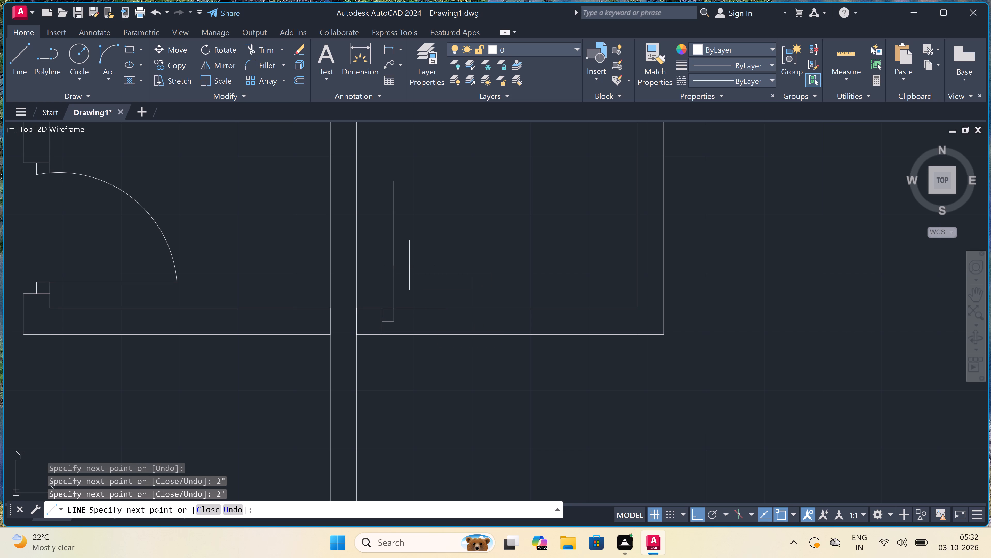
key(Escape)
Draw the right door jamb across the second enclosure's bottom wall, with a 2" stop from its midpoint toward the opening.
key(space)
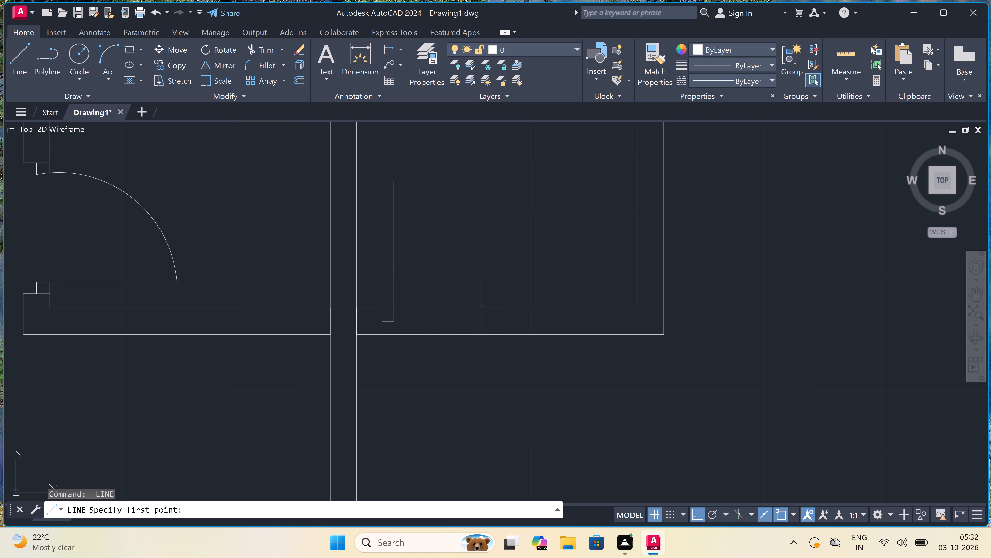
click(519, 308)
click(520, 333)
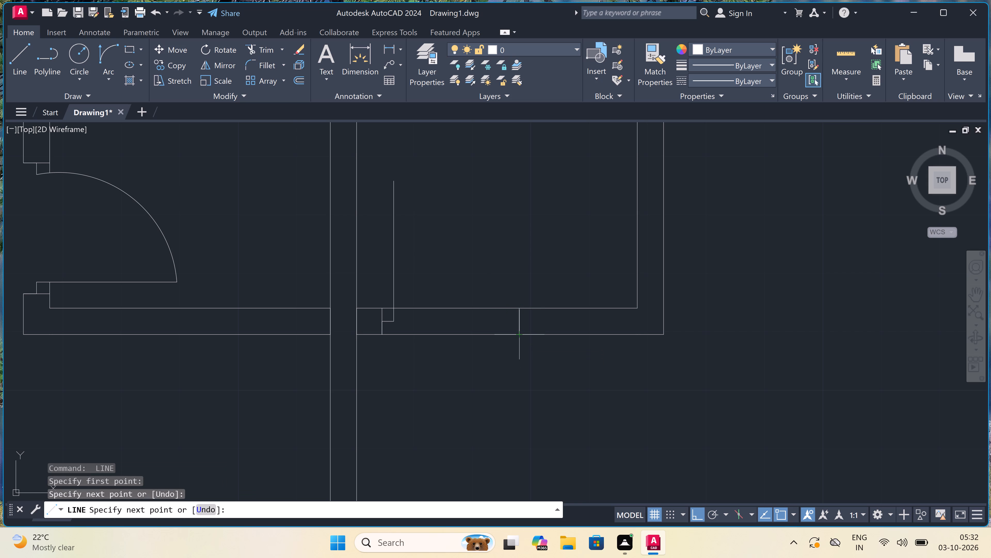
double_click(522, 322)
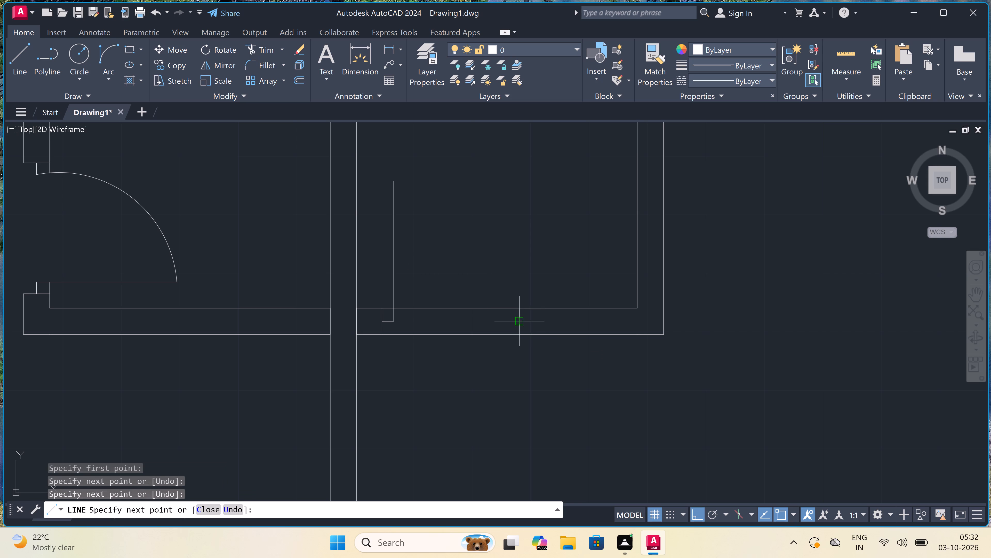
key(2)
text(")
key(space)
key(Escape)
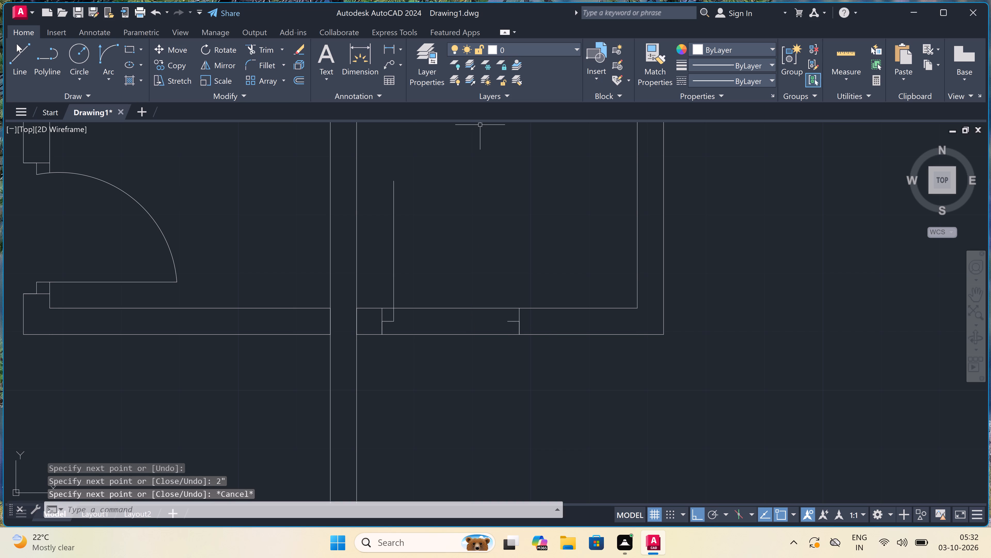
Draw the door swing arc from the top of the second enclosure's door leaf to the end of the right jamb's stop.
click(100, 60)
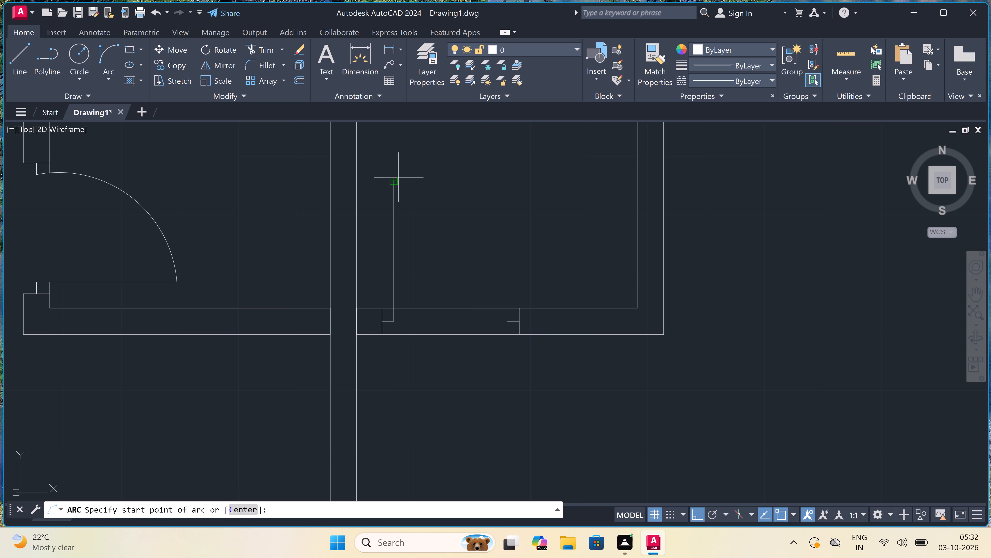
click(398, 181)
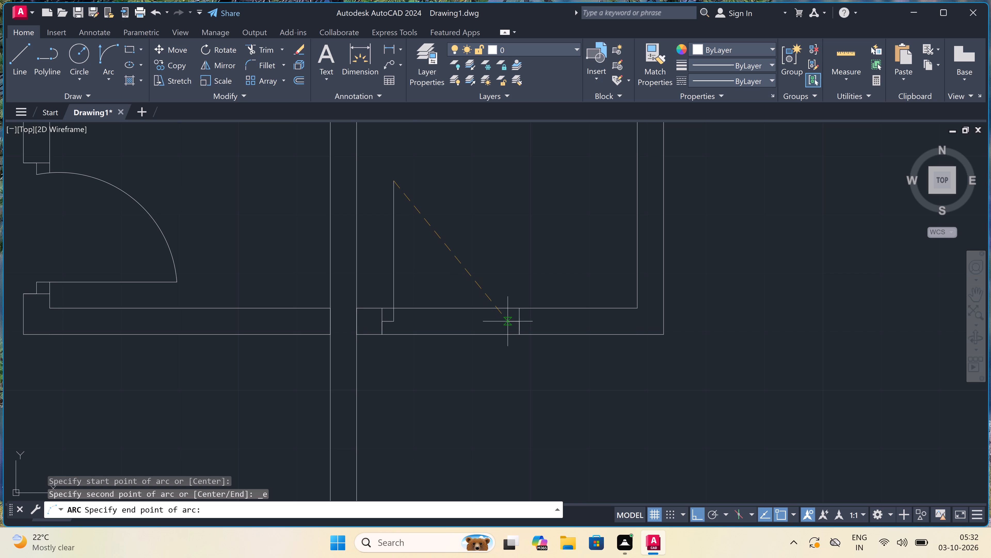
click(508, 322)
click(532, 272)
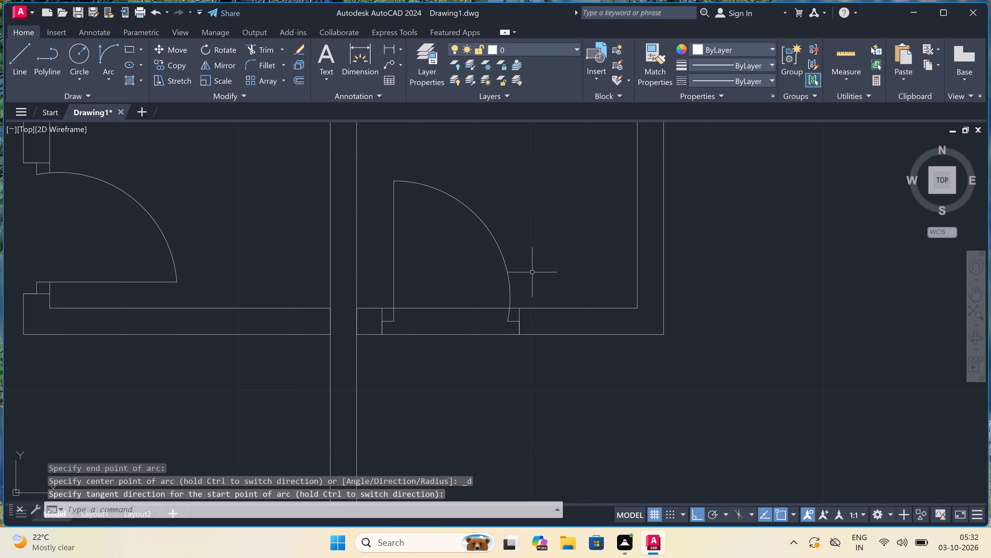
Trim the wall lines inside the second enclosure's door opening and those crossing its bottom wall's junction with the first room's right wall.
text(tr)
key(space)
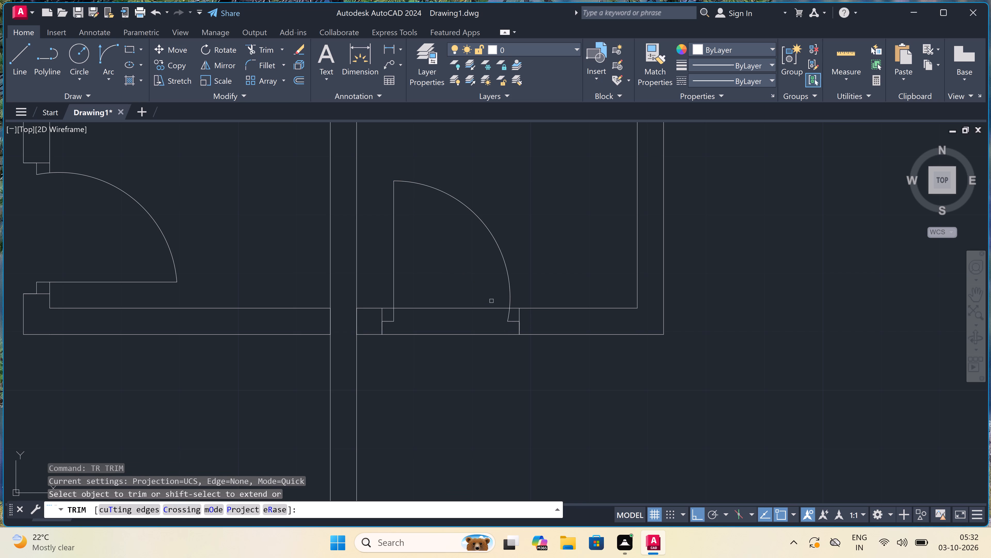
drag(445, 296, 445, 298)
click(430, 370)
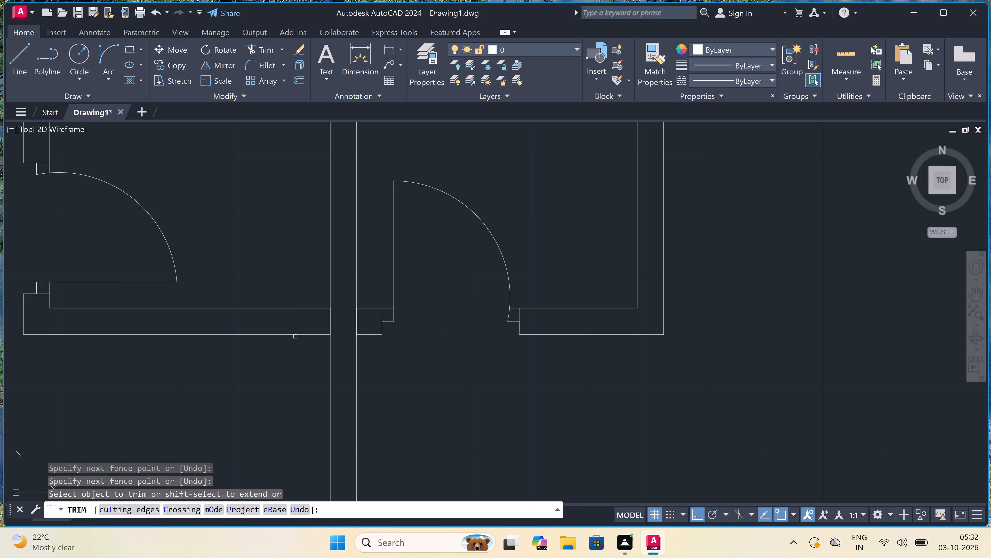
click(304, 311)
click(373, 322)
scroll(378, 314, down, 5)
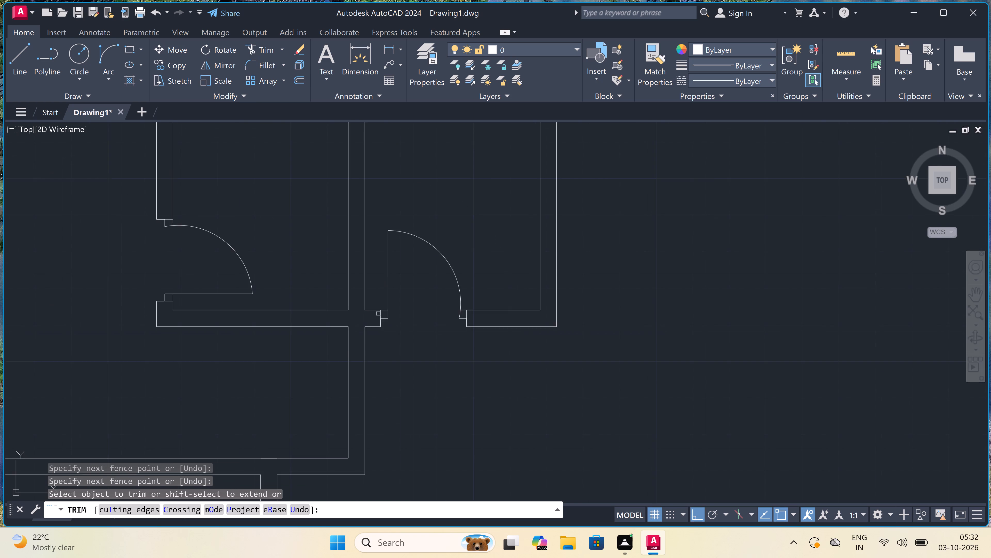
key(Escape)
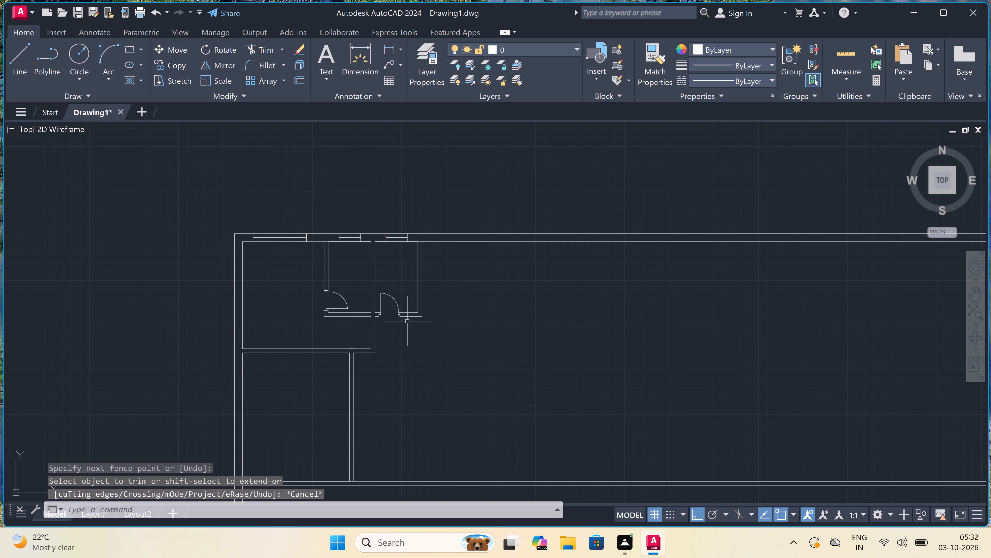
Trim the top outer wall's inner line where the first enclosure's left wall and the second enclosure's right wall meet it.
scroll(439, 284, up, 2)
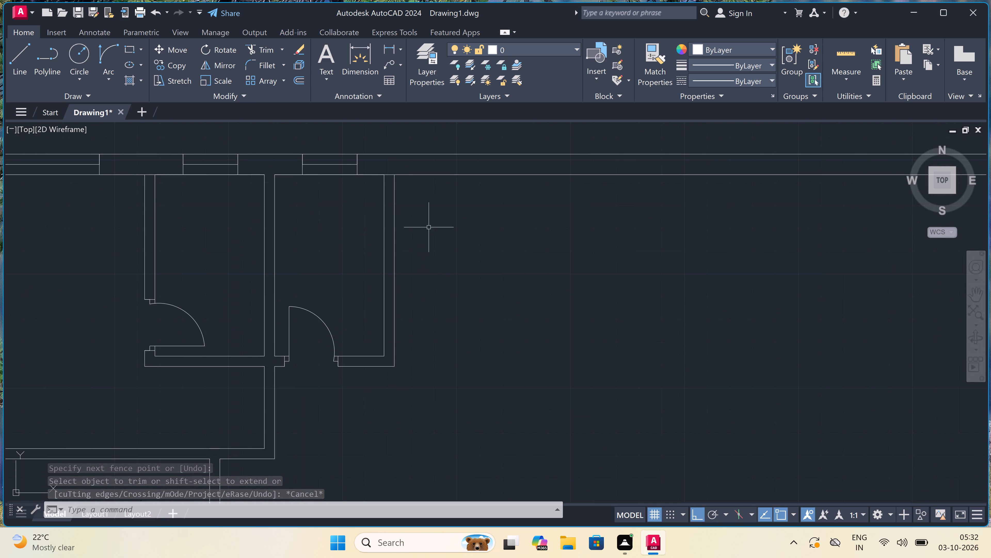
key(space)
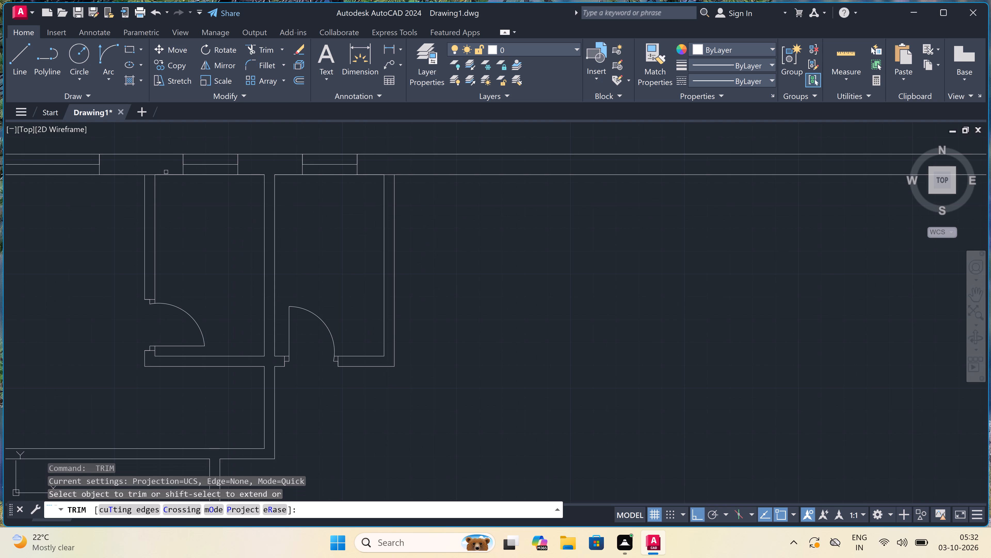
scroll(151, 176, up, 2)
click(150, 169)
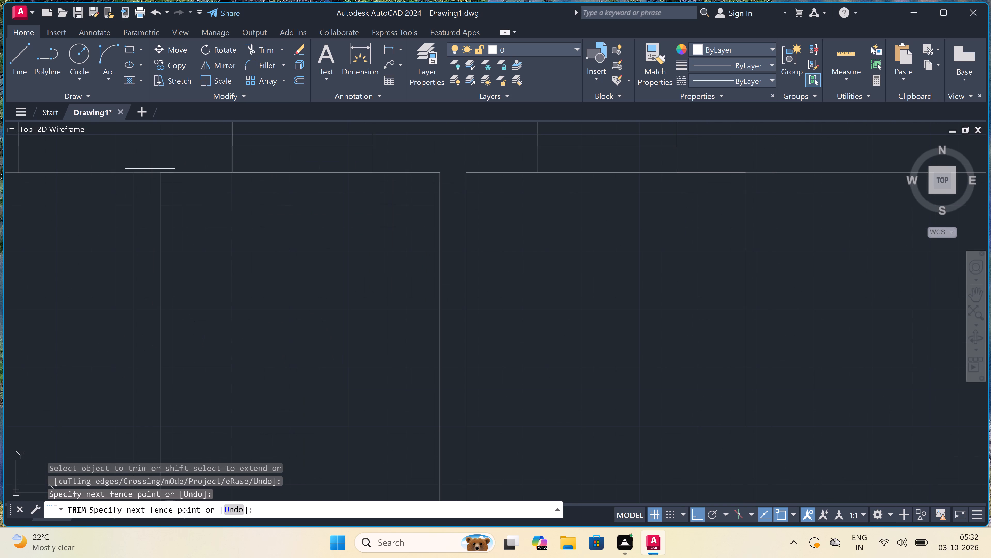
click(151, 199)
scroll(151, 198, down, 3)
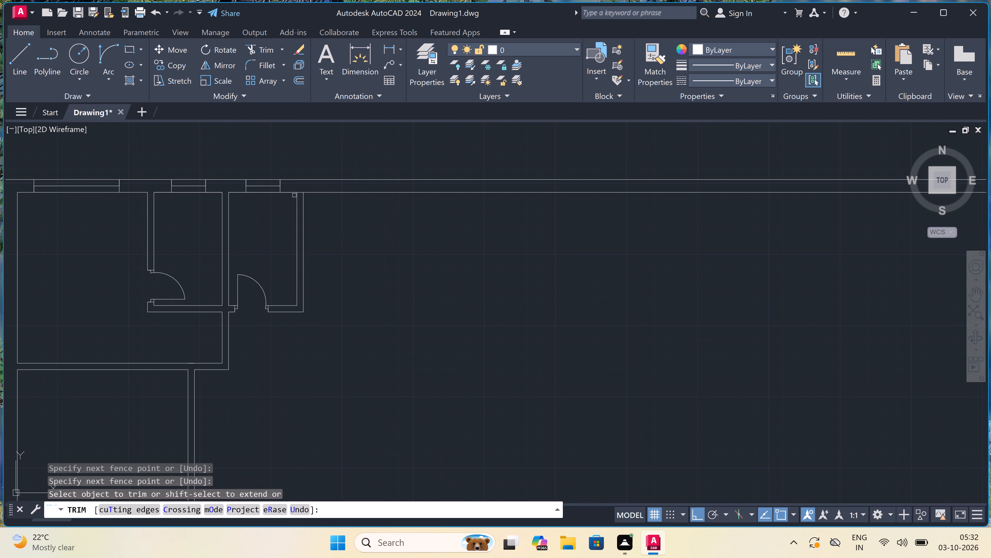
scroll(294, 195, up, 2)
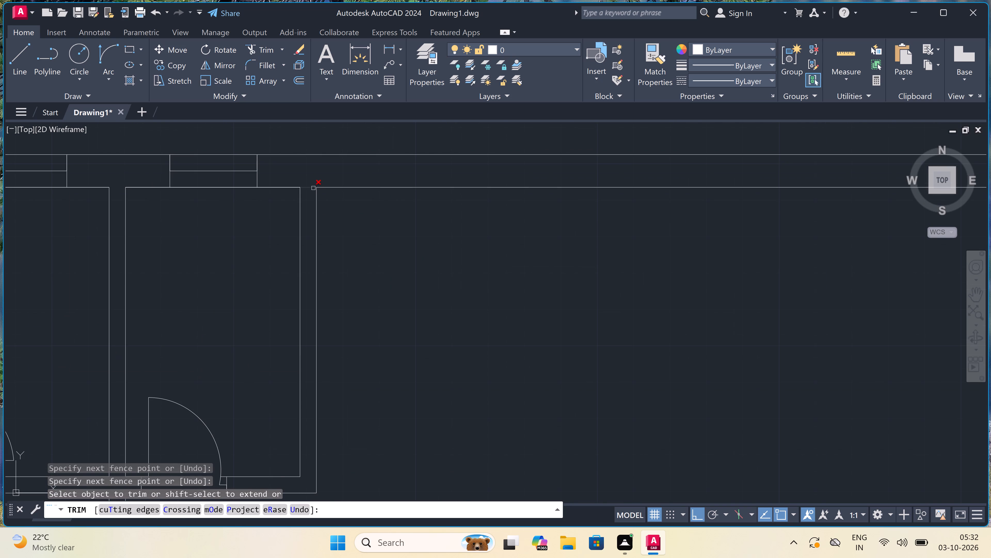
click(313, 188)
key(Escape)
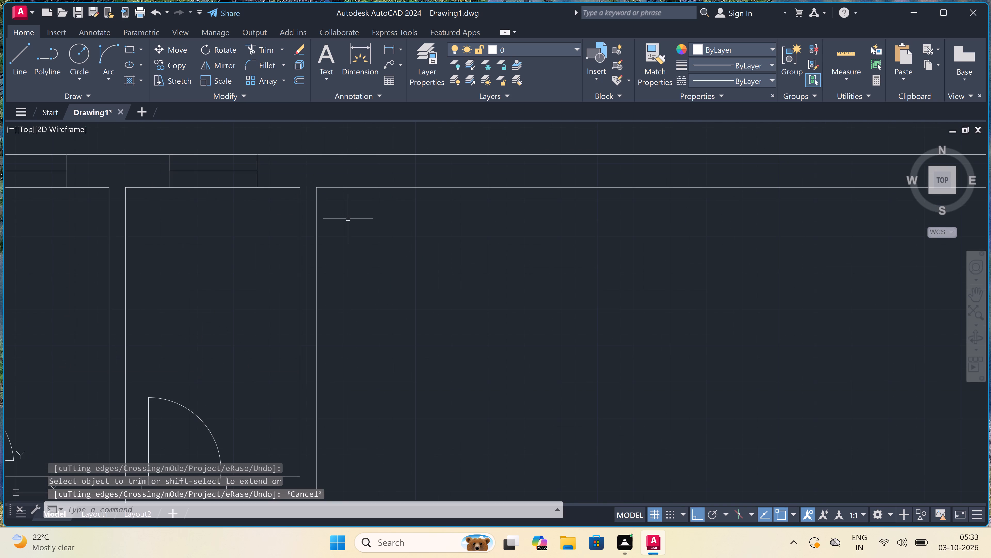
Offset the outer line of the second enclosure's right wall 9' to the right.
key(o)
key(space)
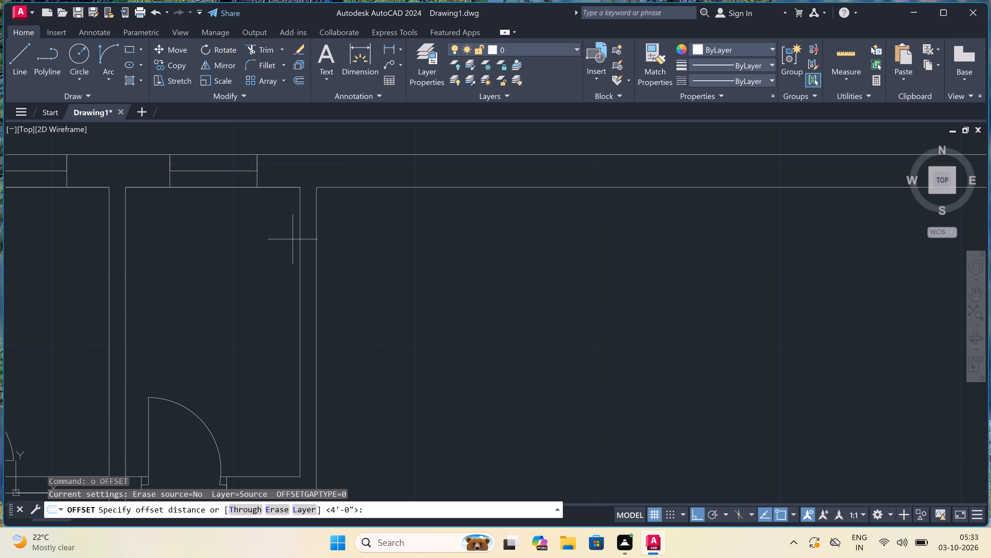
click(315, 249)
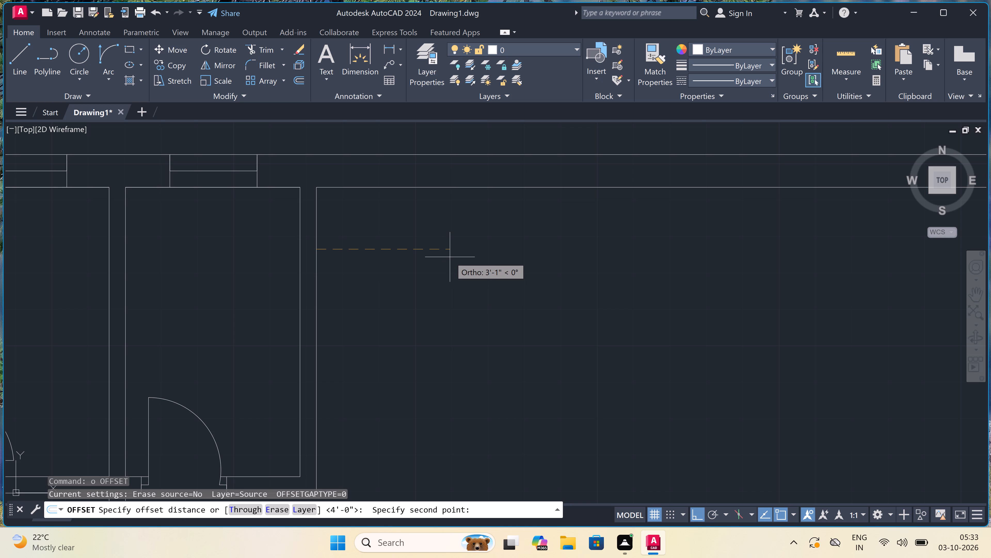
text(9')
key(space)
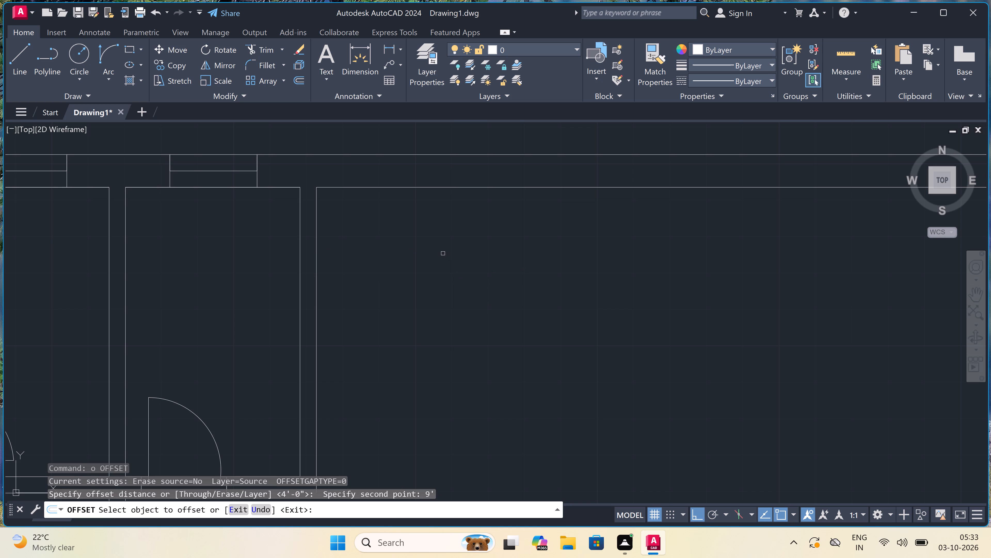
click(315, 275)
click(396, 269)
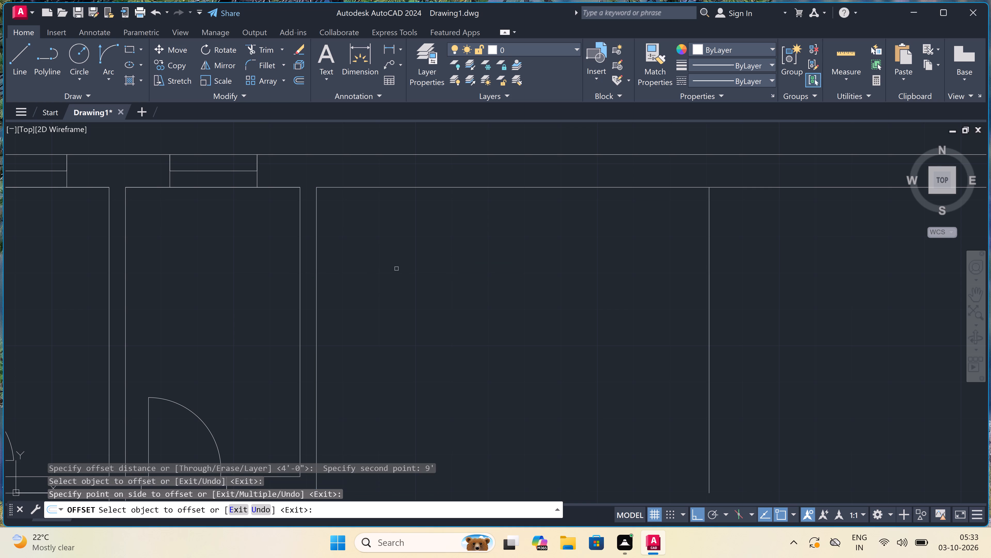
key(Escape)
Offset the line 9' right of the second enclosure by 4.5" to the right to form a partition wall.
scroll(396, 269, down, 2)
scroll(446, 270, up, 1)
key(space)
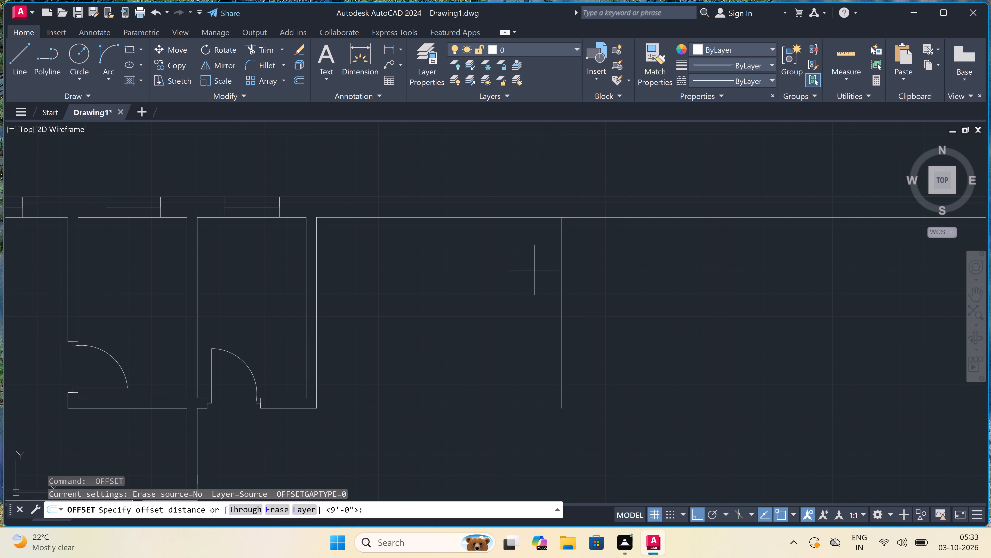
click(558, 272)
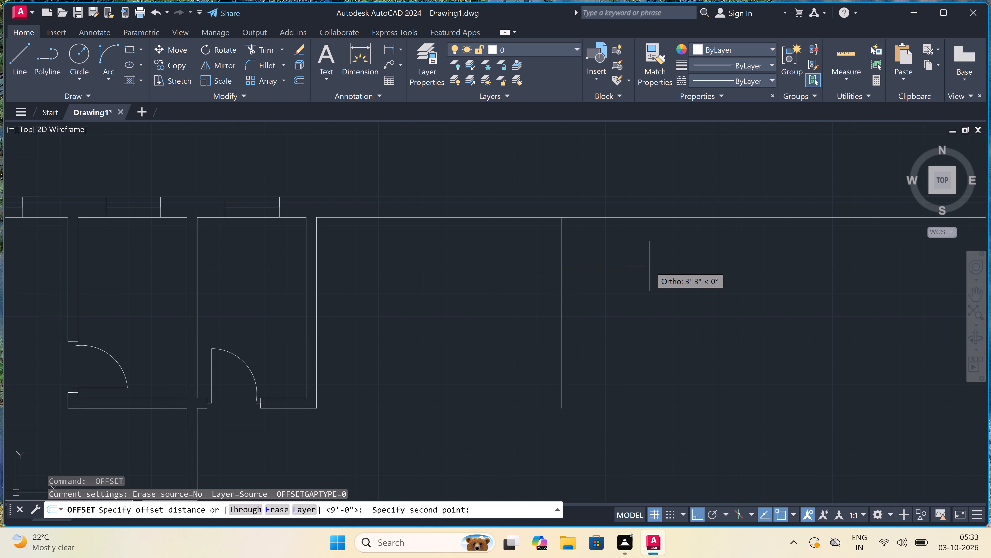
key(4)
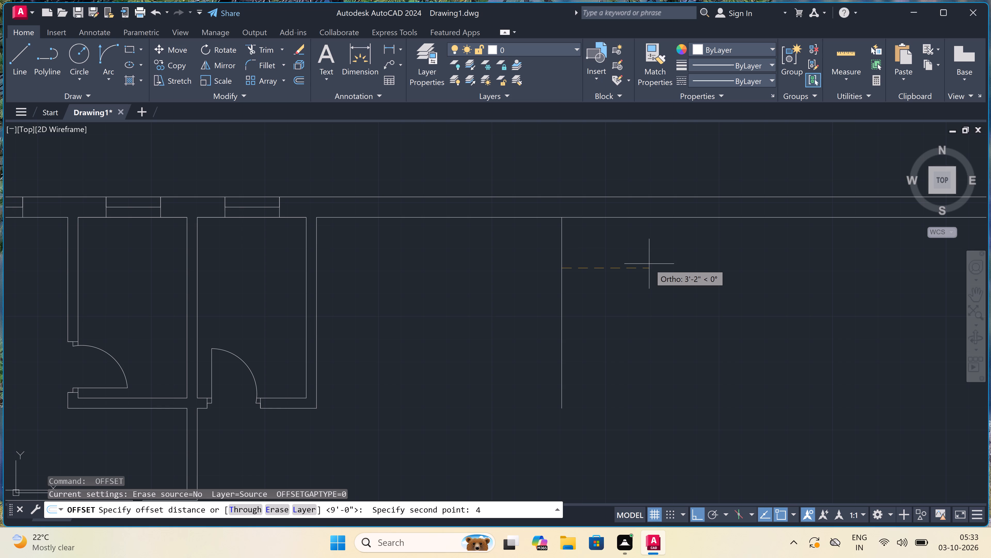
text(.5")
key(space)
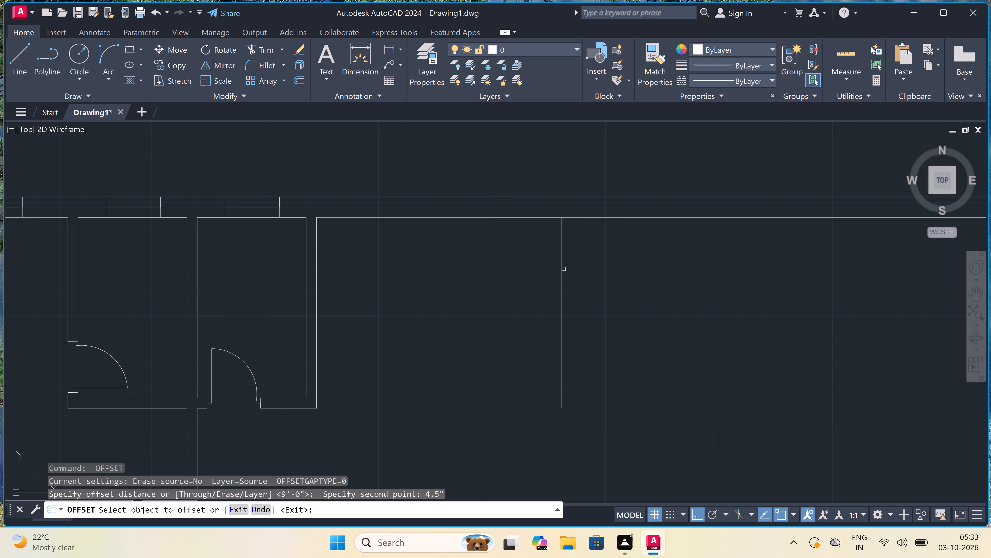
click(564, 269)
click(575, 269)
key(Escape)
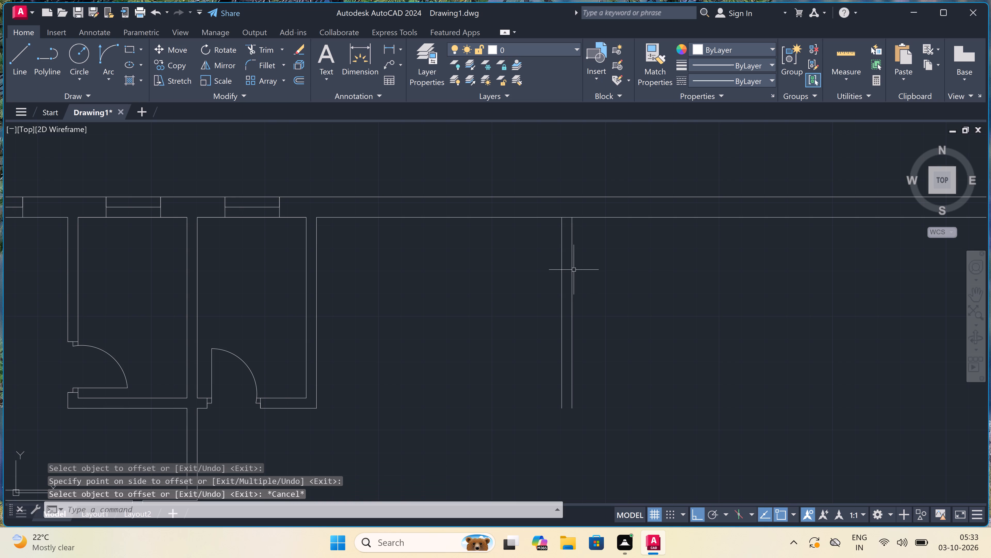
Offset the new partition's right line 3'3" to the right.
key(space)
click(572, 270)
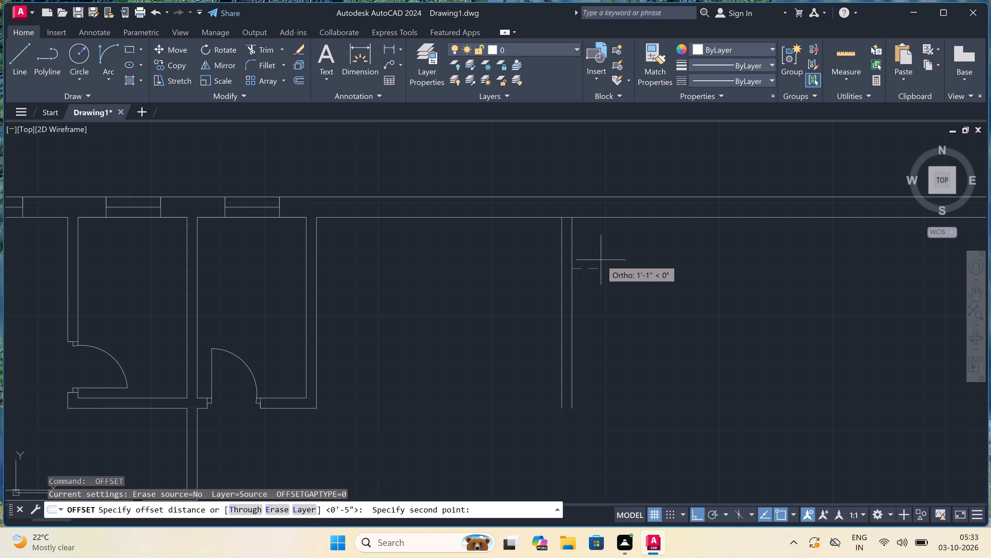
text(3'3")
key(space)
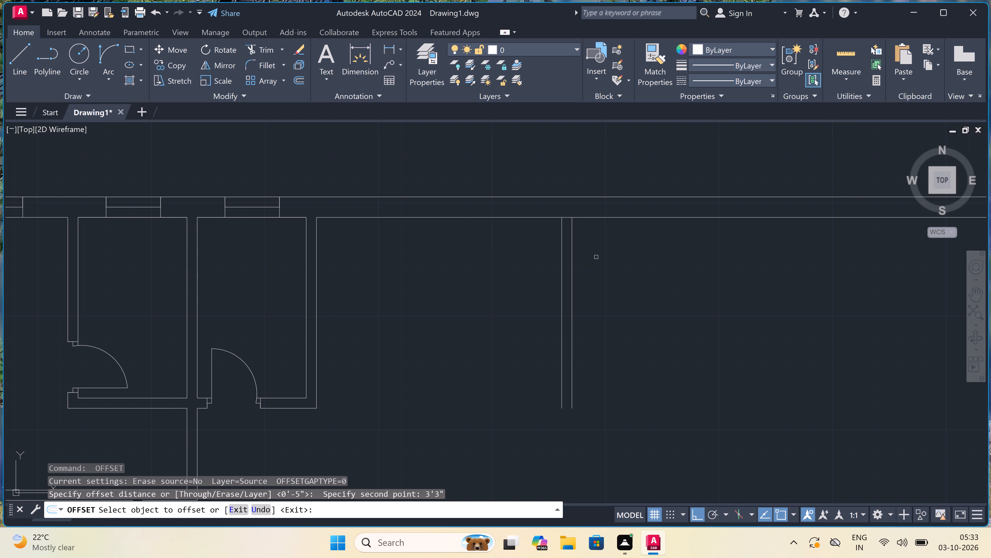
click(572, 281)
click(616, 282)
key(Escape)
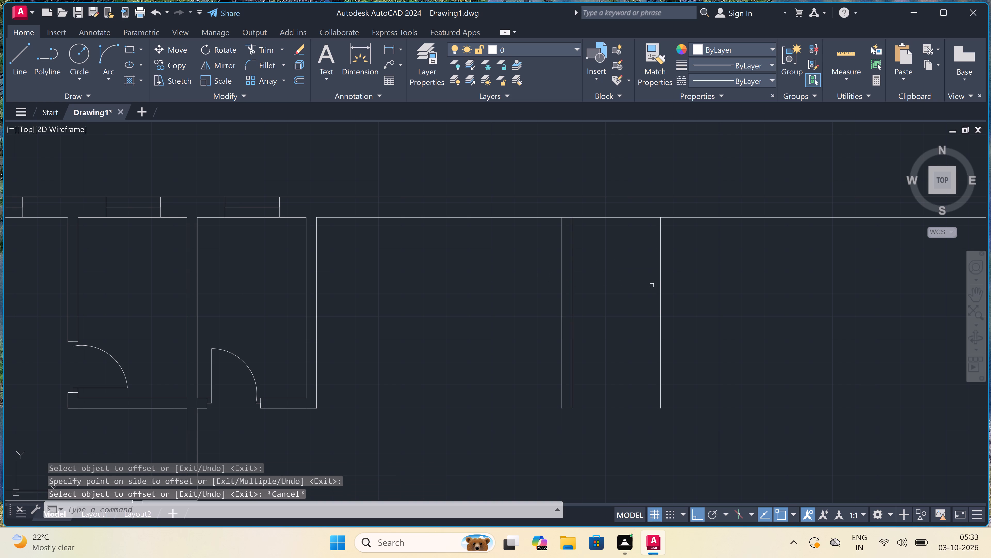
Offset the line 3'3" beyond the partition by 4.5" to the right to form a second partition wall.
key(space)
click(660, 283)
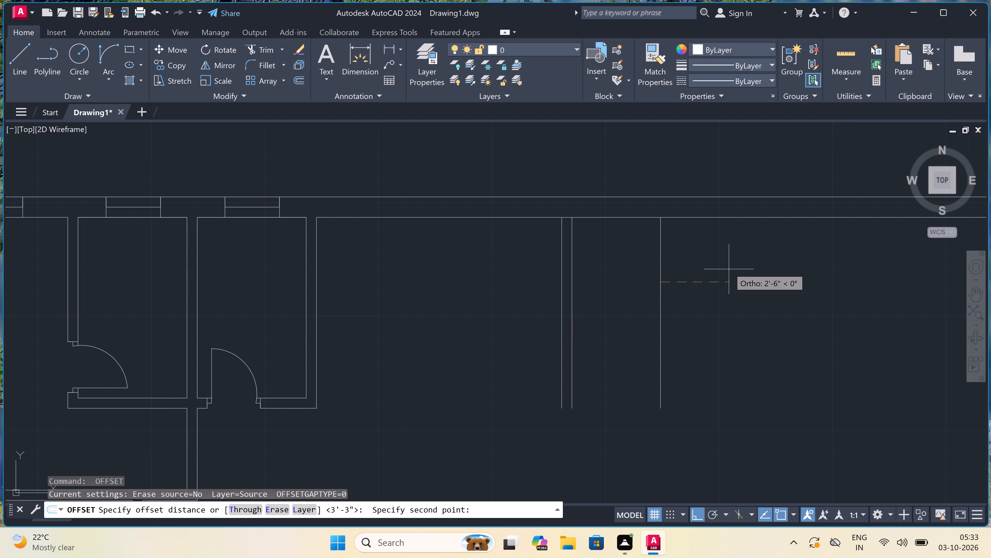
text(4.)
text(5")
key(space)
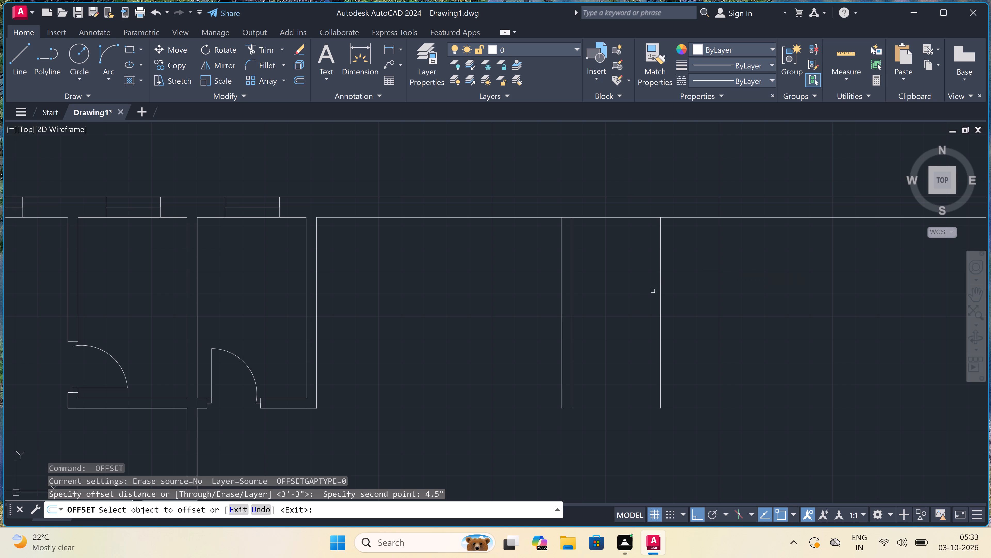
click(662, 280)
click(687, 276)
key(Escape)
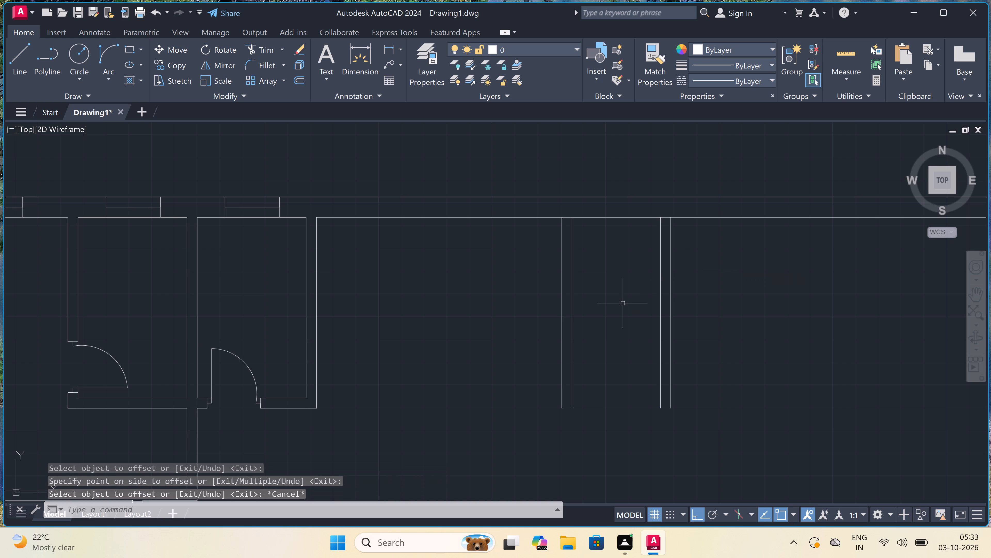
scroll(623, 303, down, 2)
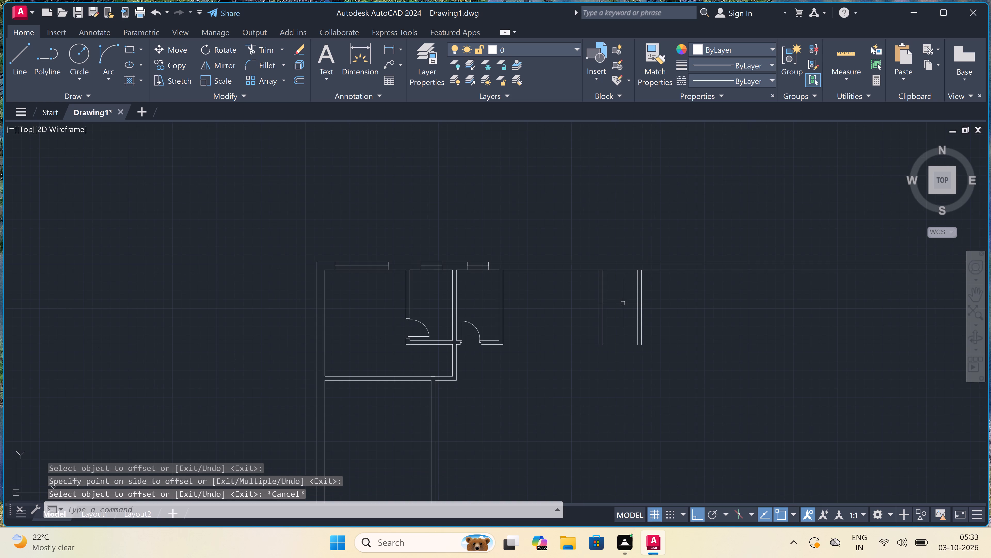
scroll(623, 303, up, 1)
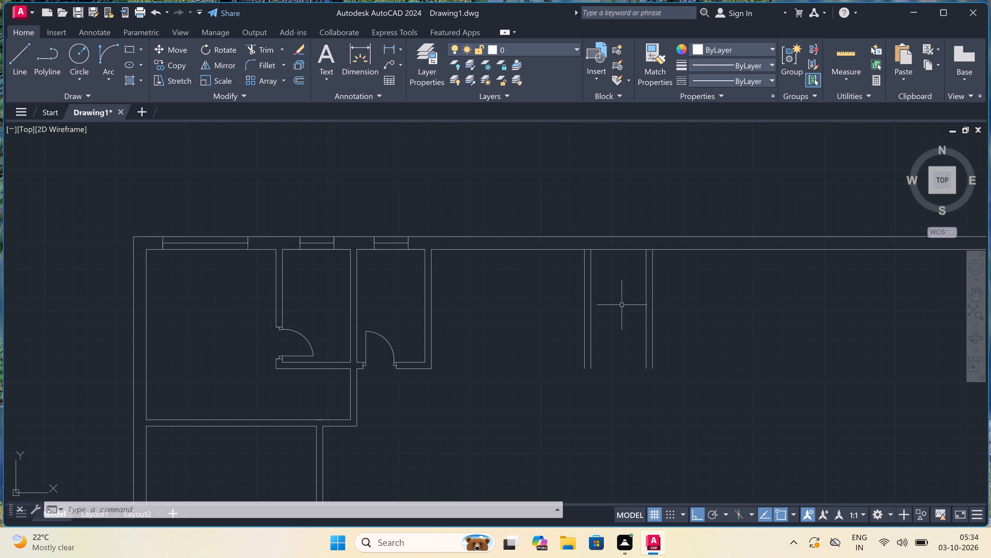
Erase the left line of the second partition, beyond the 3'3" space.
scroll(622, 305, down, 1)
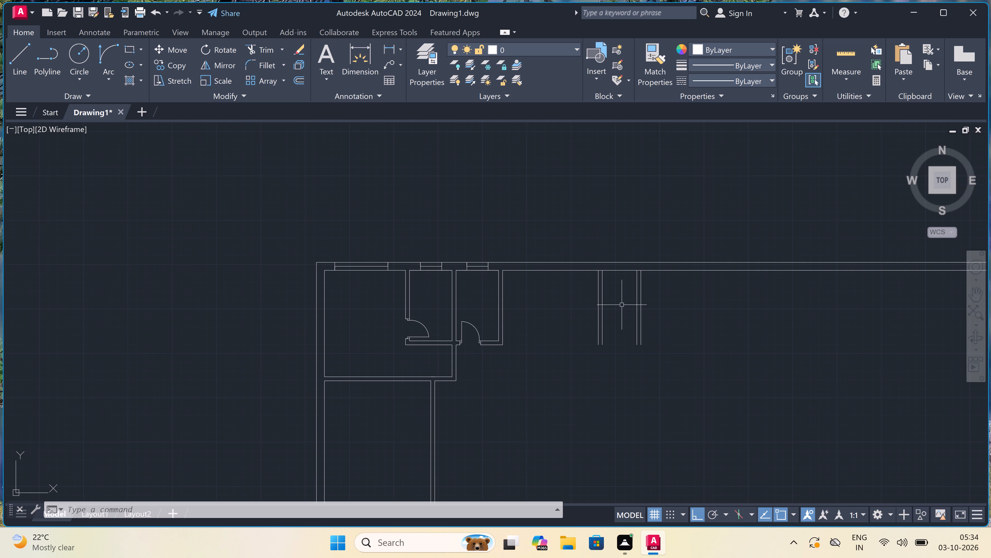
scroll(626, 302, up, 2)
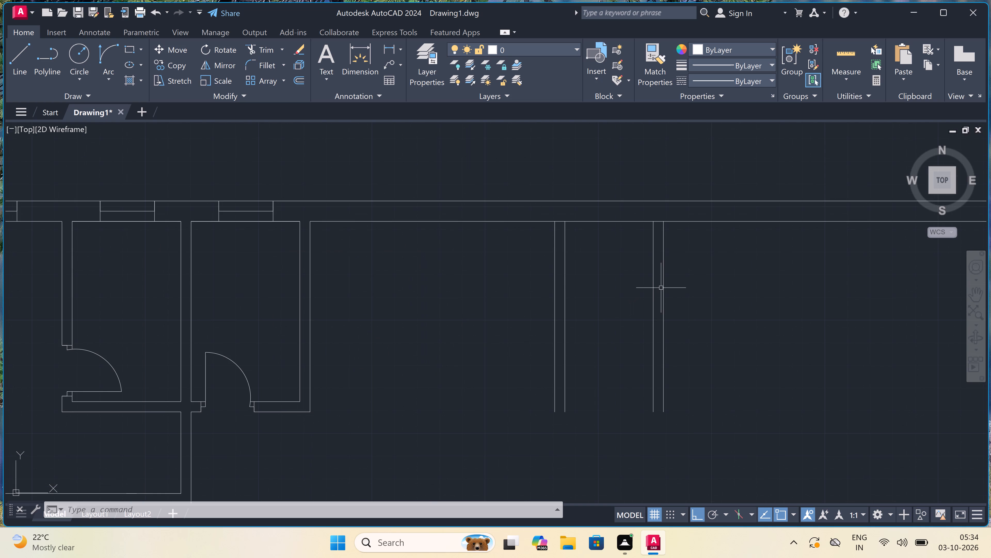
click(656, 293)
click(628, 326)
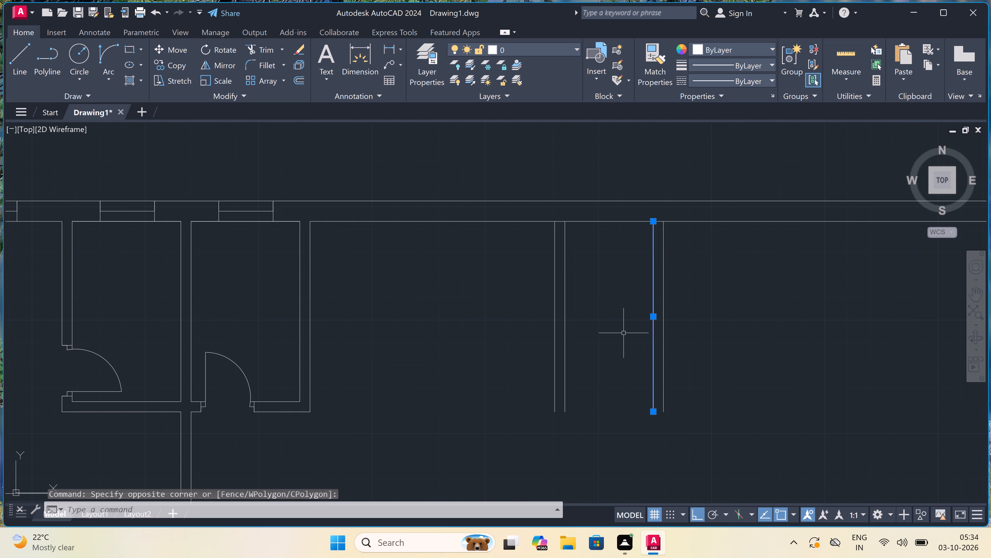
key(Delete)
Draw the 9' room's inner outline: 10' down from the second enclosure's top outer corner, across to the first partition's left line, and up to that line.
scroll(599, 308, down, 2)
scroll(586, 336, up, 2)
key(l)
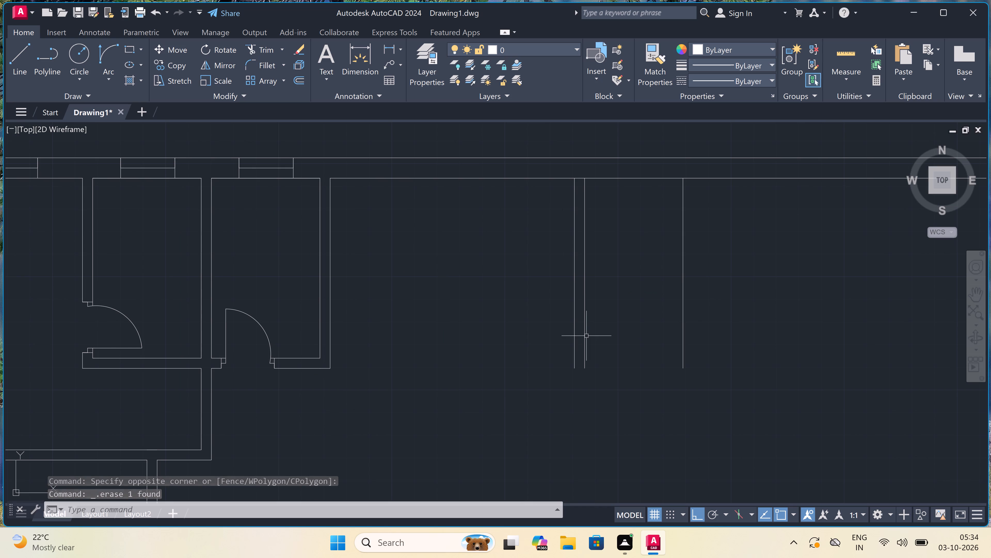
key(space)
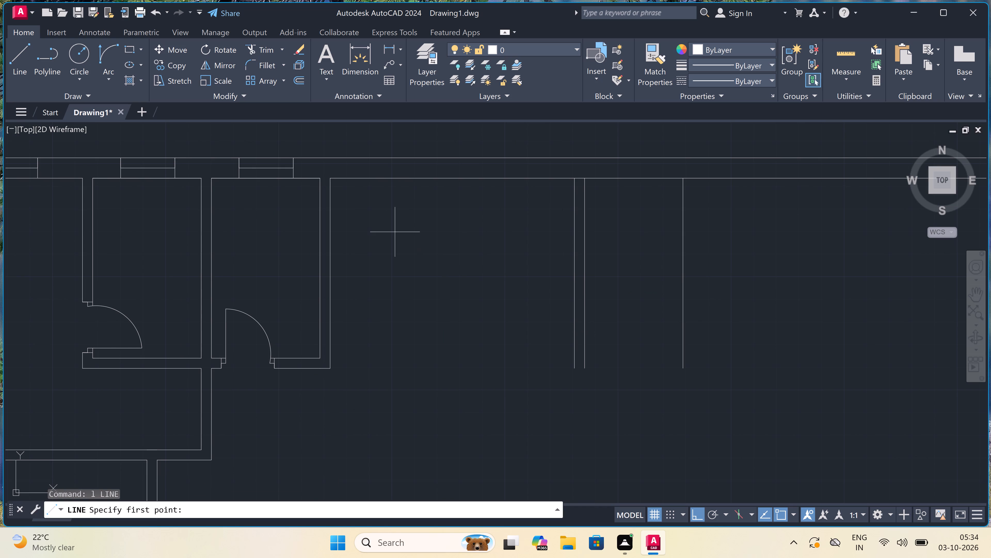
click(331, 174)
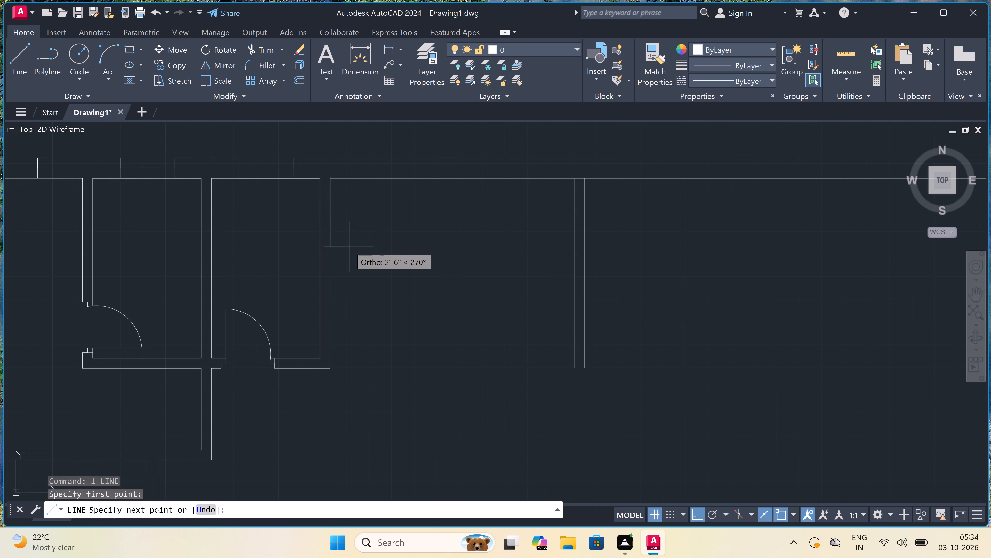
text(10)
text(')
key(space)
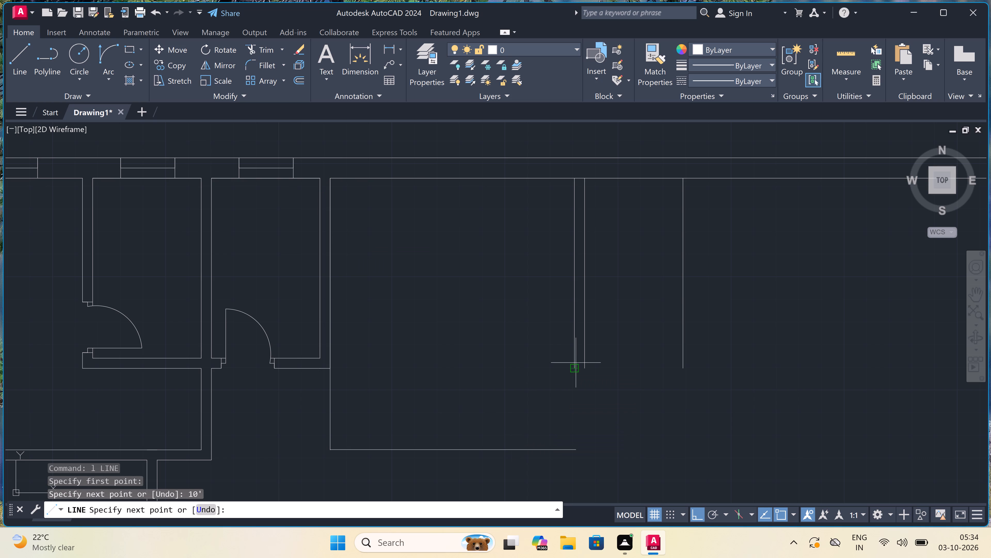
click(573, 449)
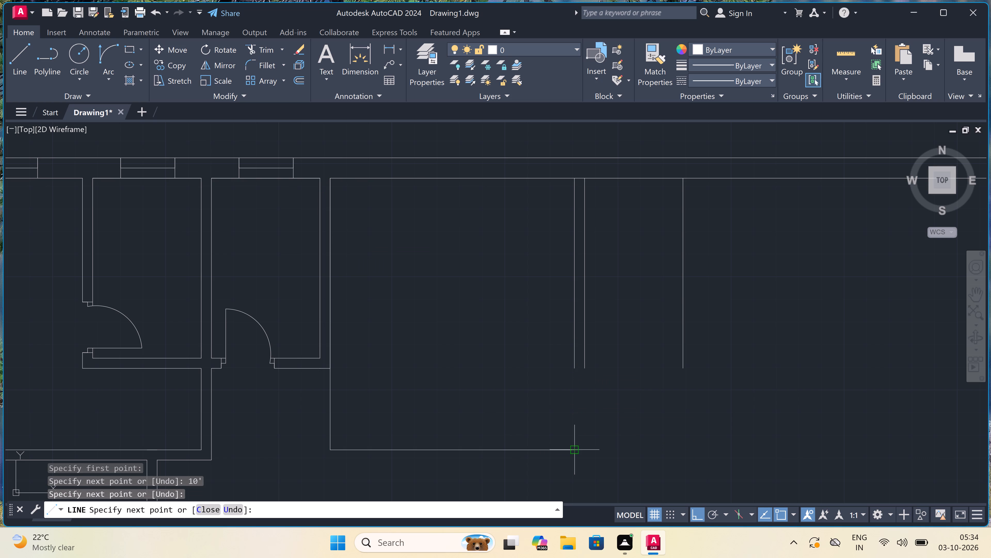
click(575, 360)
key(Escape)
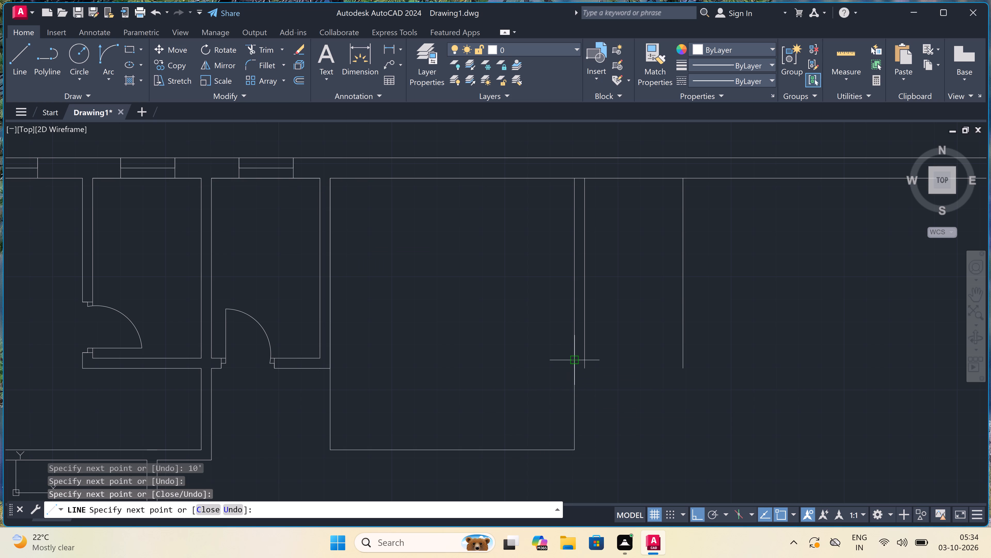
Draw the room's outer wall outline from the first partition's right line, running 4.5" below and 4.5" left of the inner outline, up to the enclosure.
key(space)
drag(587, 366, 589, 370)
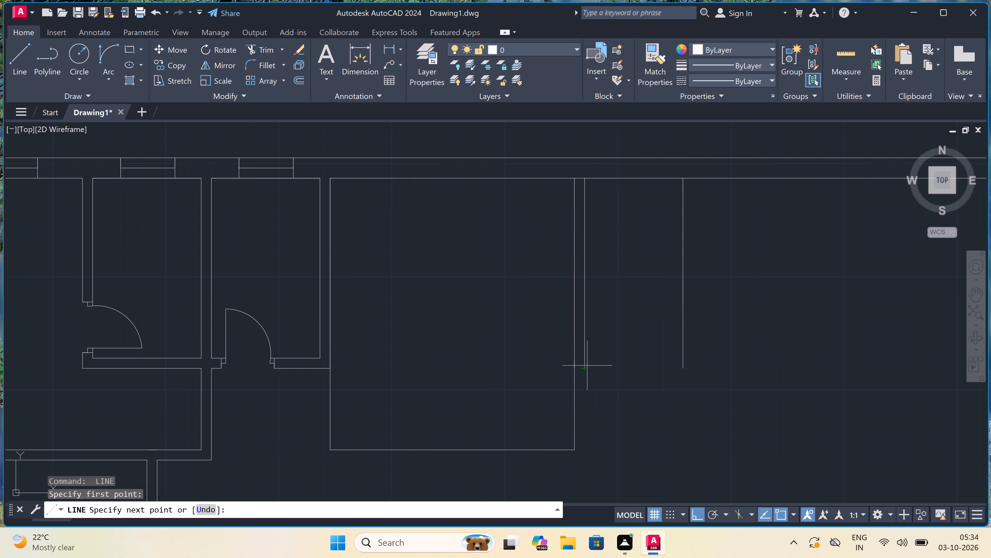
scroll(585, 440, up, 1)
scroll(585, 440, down, 4)
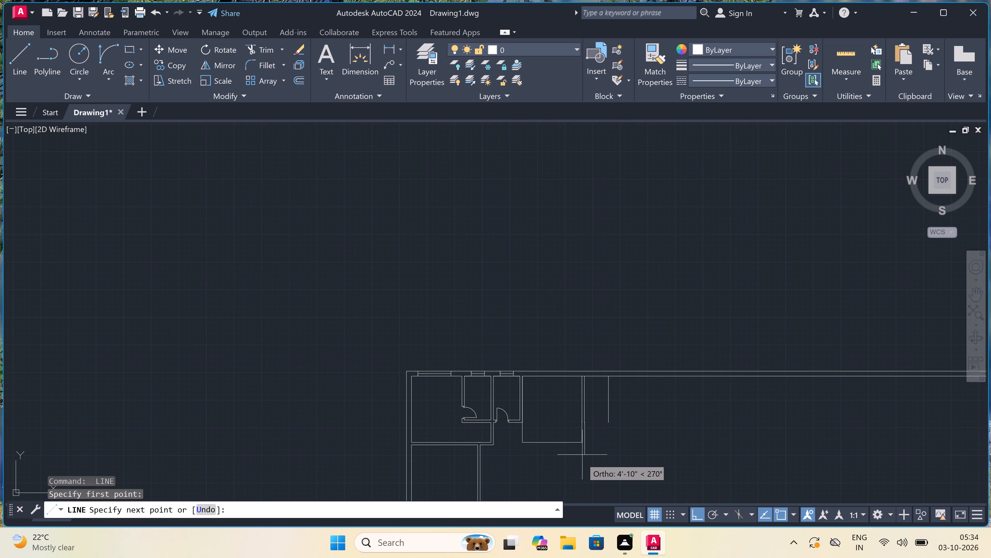
scroll(582, 459, up, 4)
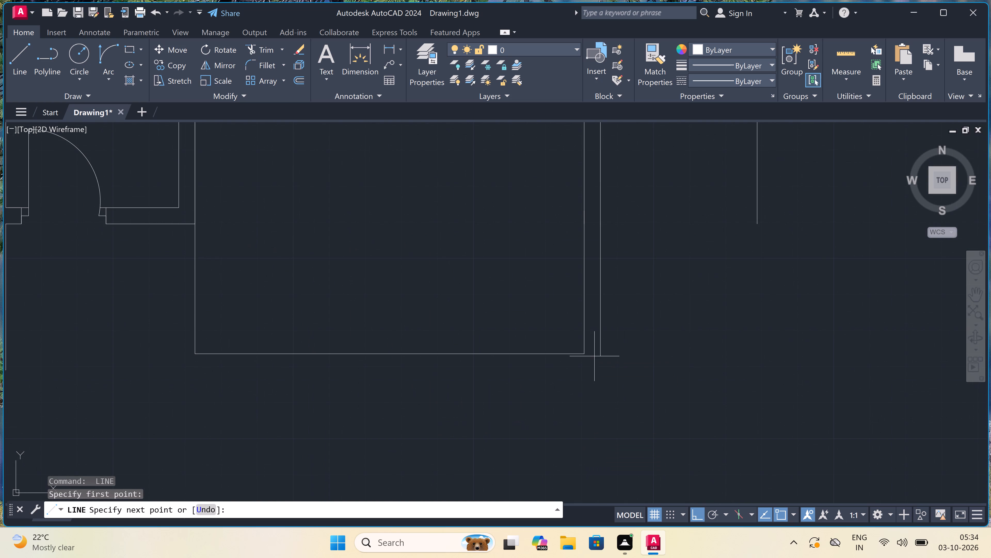
click(601, 353)
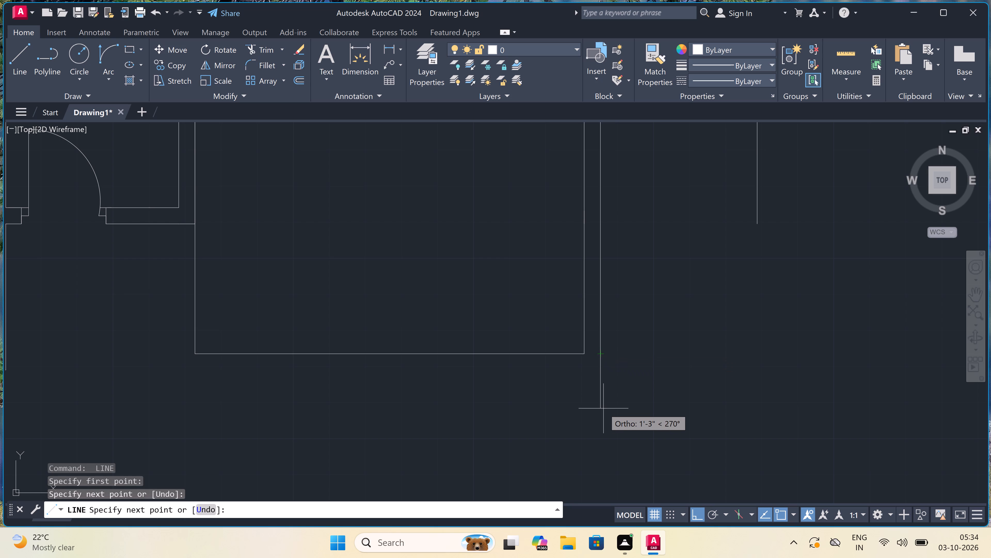
text(4.5")
key(space)
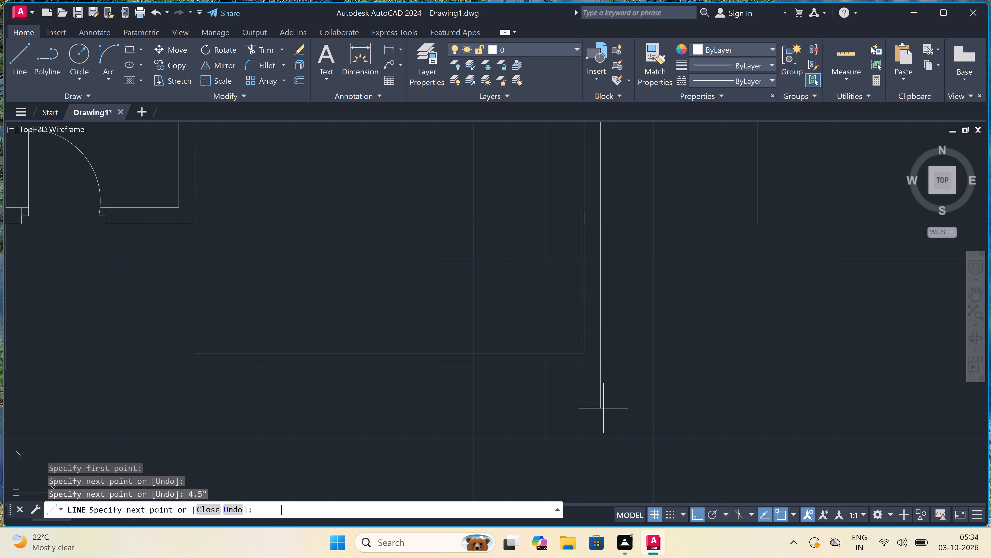
scroll(122, 329, up, 2)
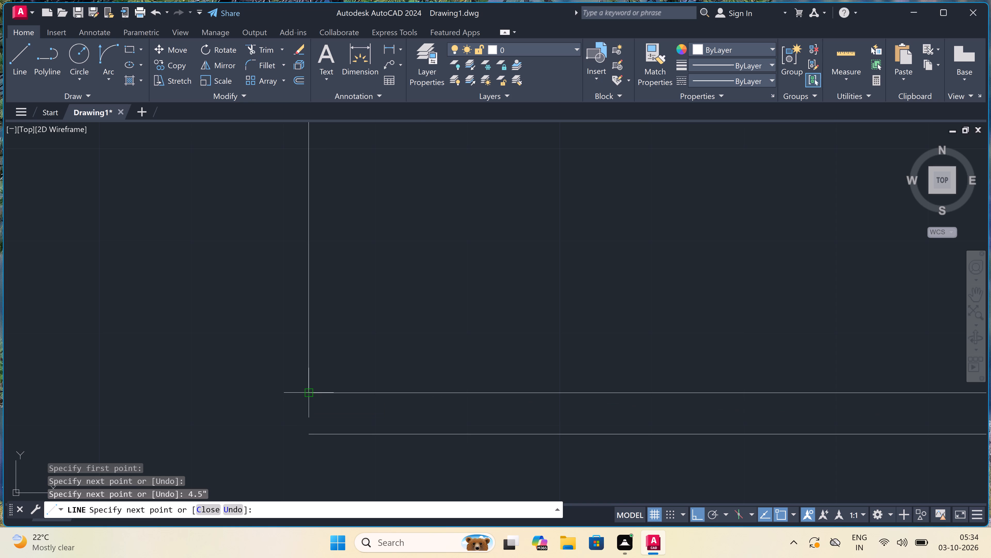
click(310, 435)
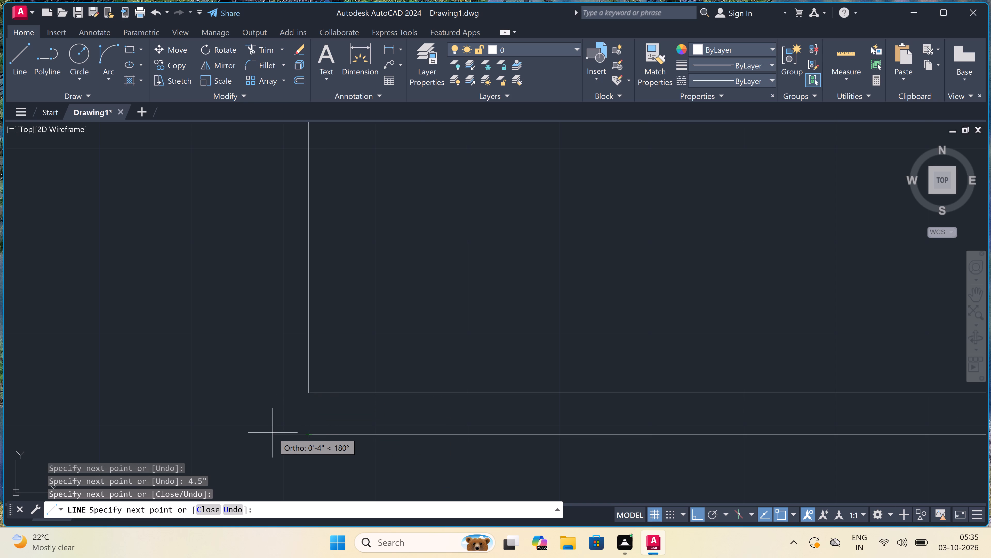
text(4.5")
key(space)
scroll(273, 433, down, 2)
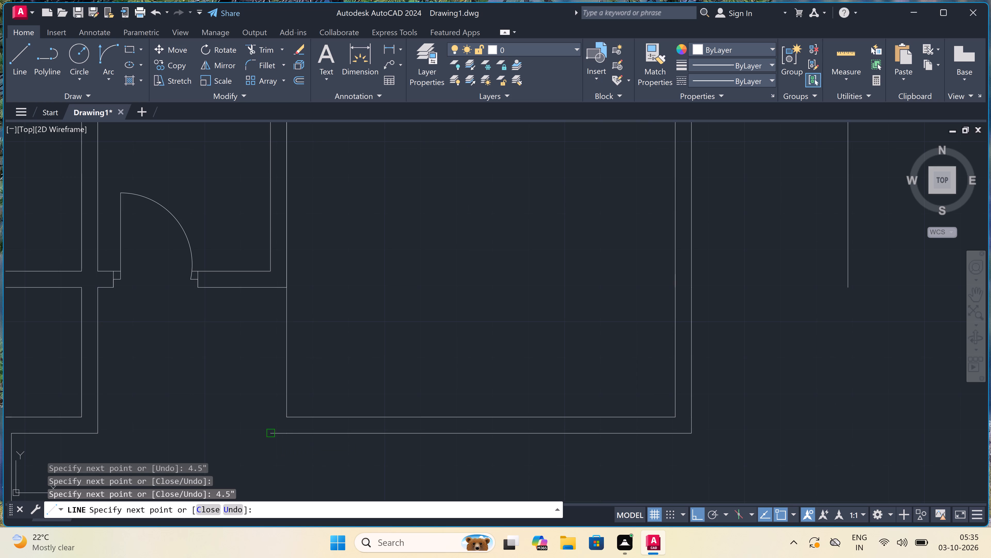
click(270, 284)
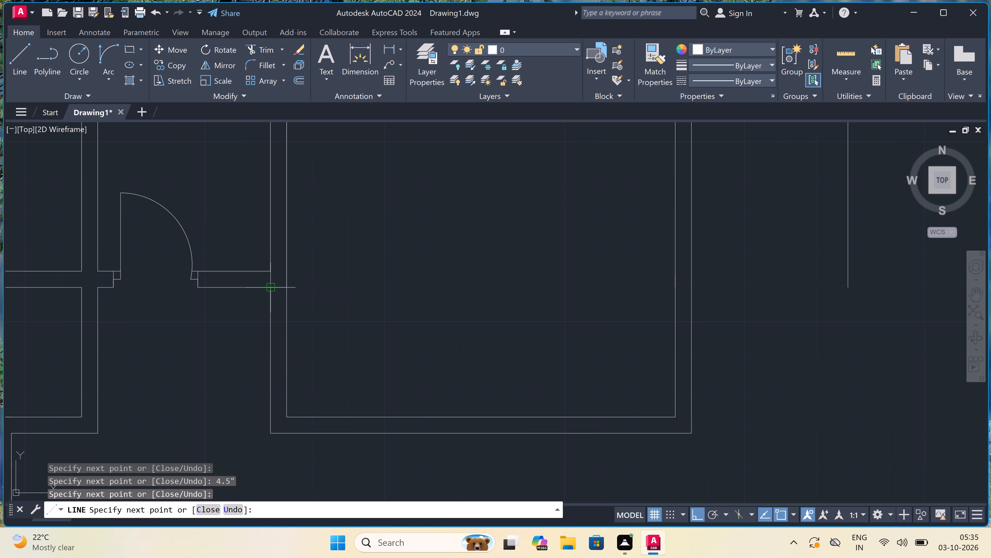
key(Escape)
Draw two short lines across the room's left wall, one at the lower inner corner and one just below the enclosure.
key(space)
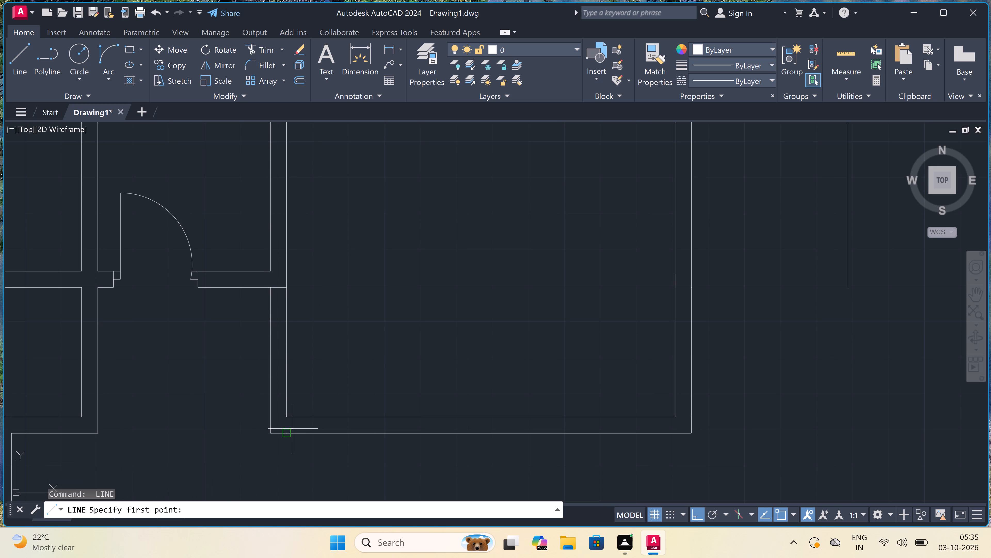
click(287, 414)
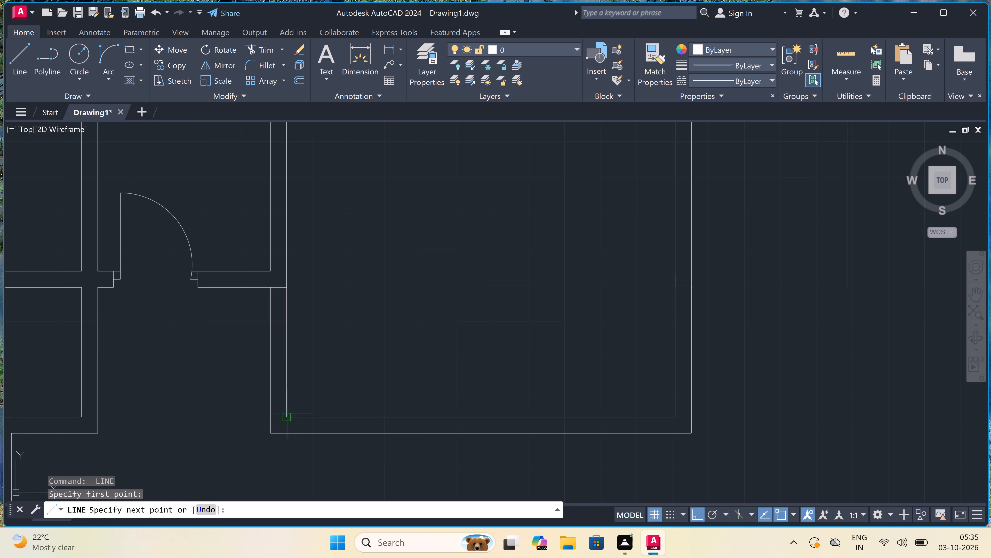
double_click(272, 417)
key(Escape)
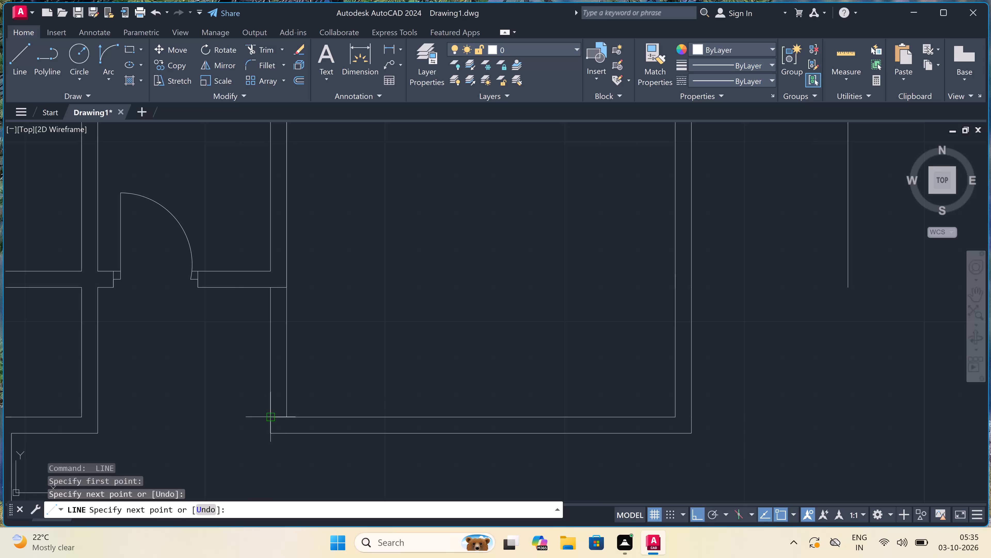
key(space)
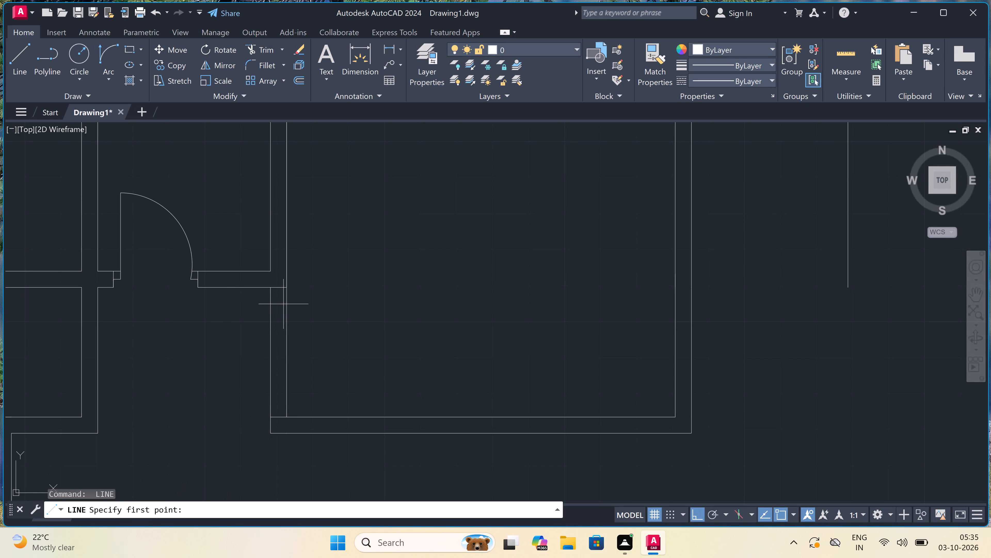
click(283, 302)
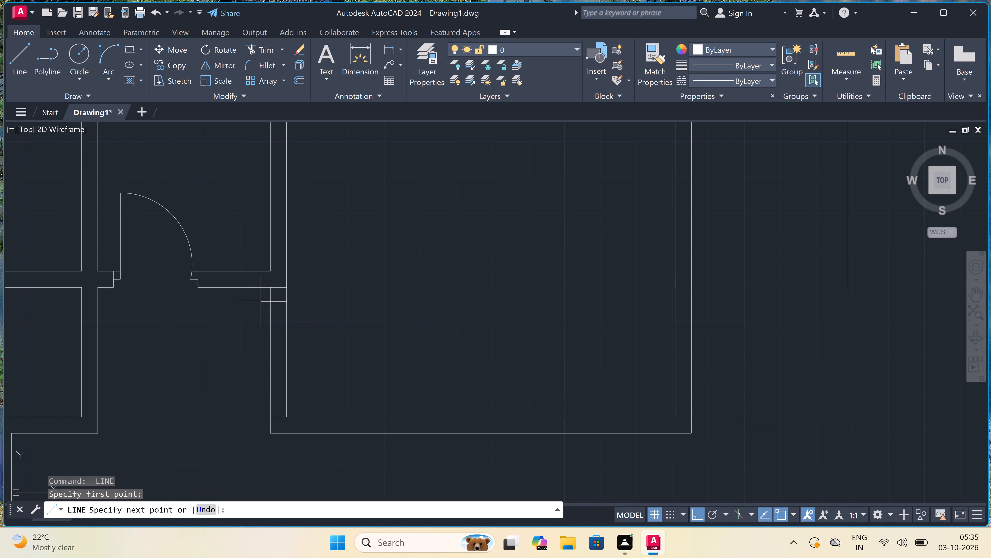
click(271, 303)
key(Escape)
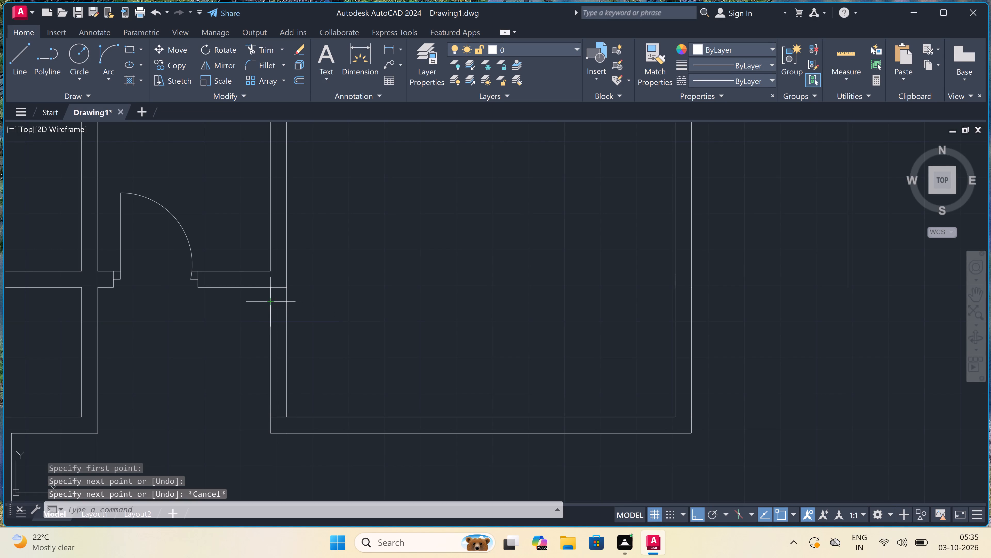
Trim the left wall between the two short lines to form an opening, and trim the enclosure's bottom line inside the wall stub.
key(t)
key(r)
key(space)
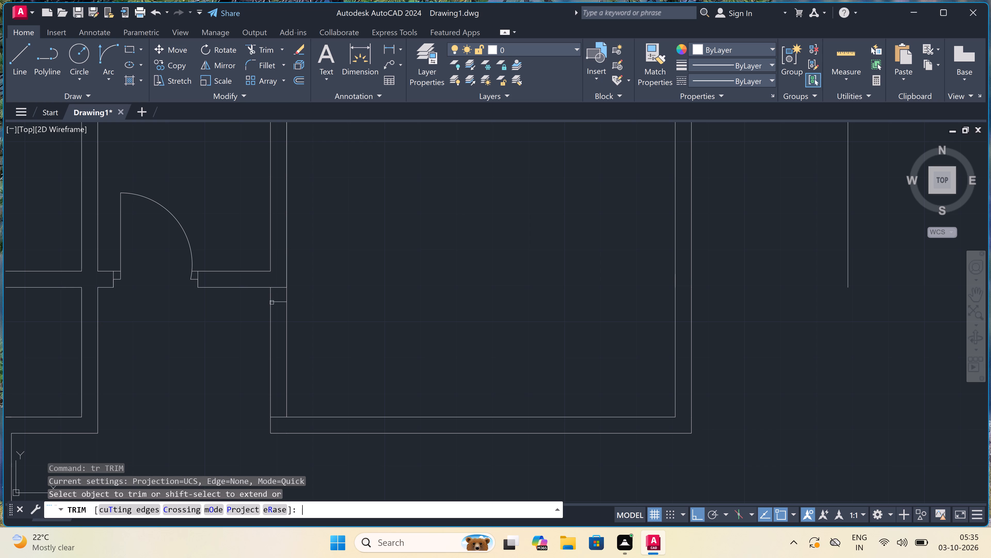
click(255, 371)
click(418, 344)
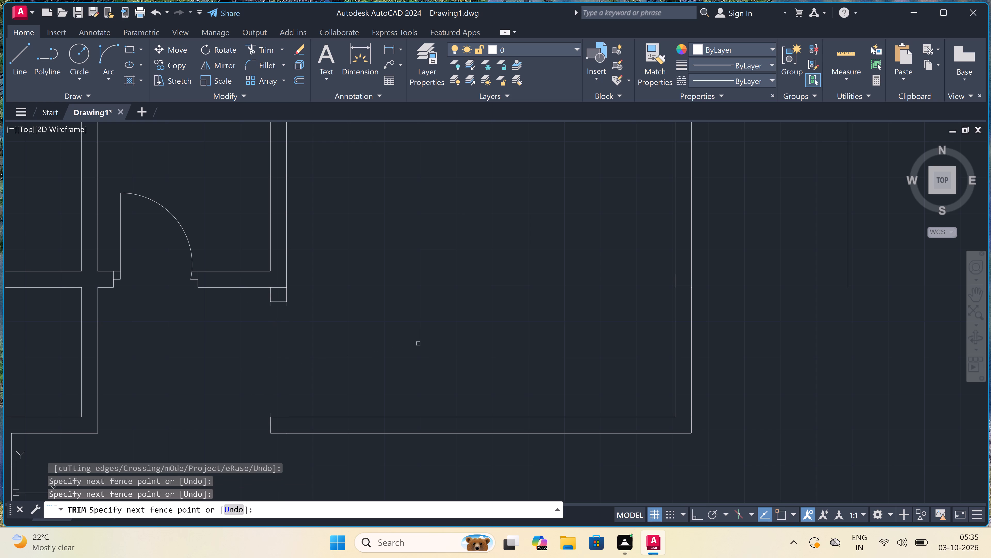
click(275, 293)
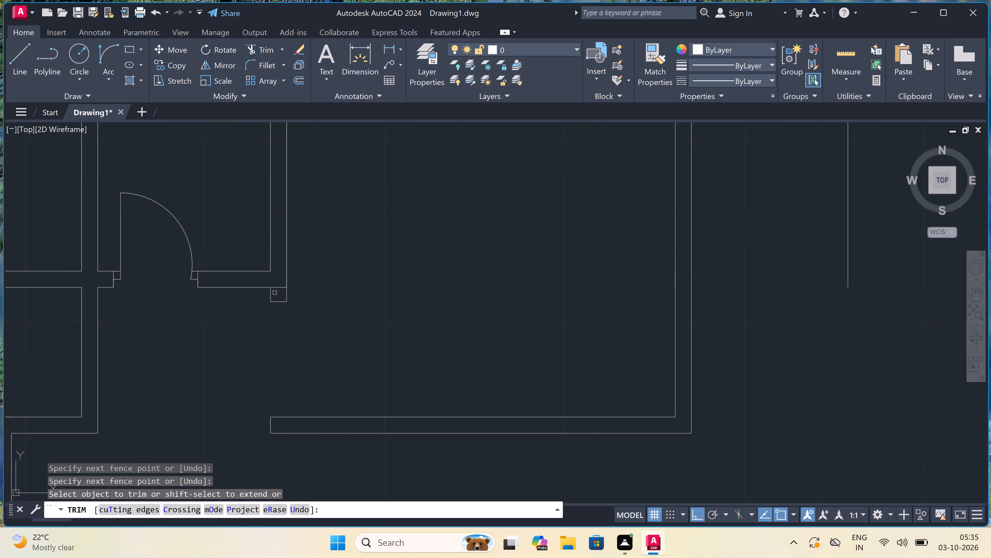
click(271, 279)
scroll(326, 323, down, 4)
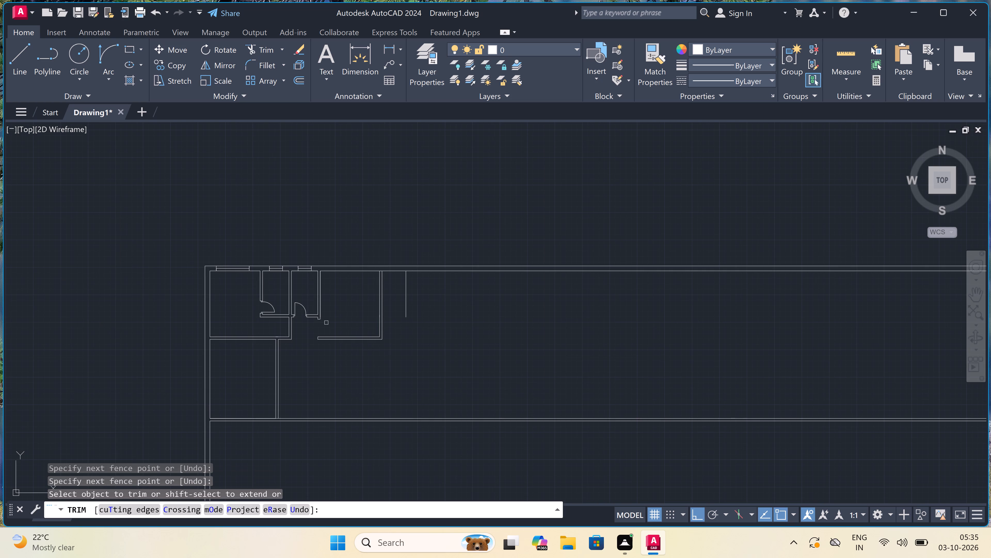
scroll(330, 287, up, 2)
key(Escape)
Draw an L-shaped line inside the room from the enclosure's wall, up parallel to it, and across below the top wall to the partition.
scroll(332, 282, up, 1)
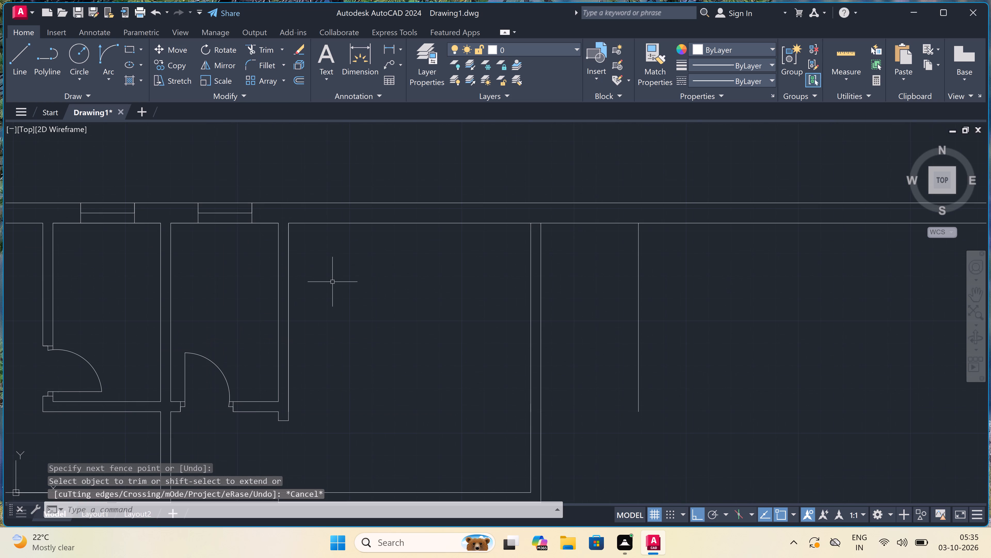
key(l)
key(space)
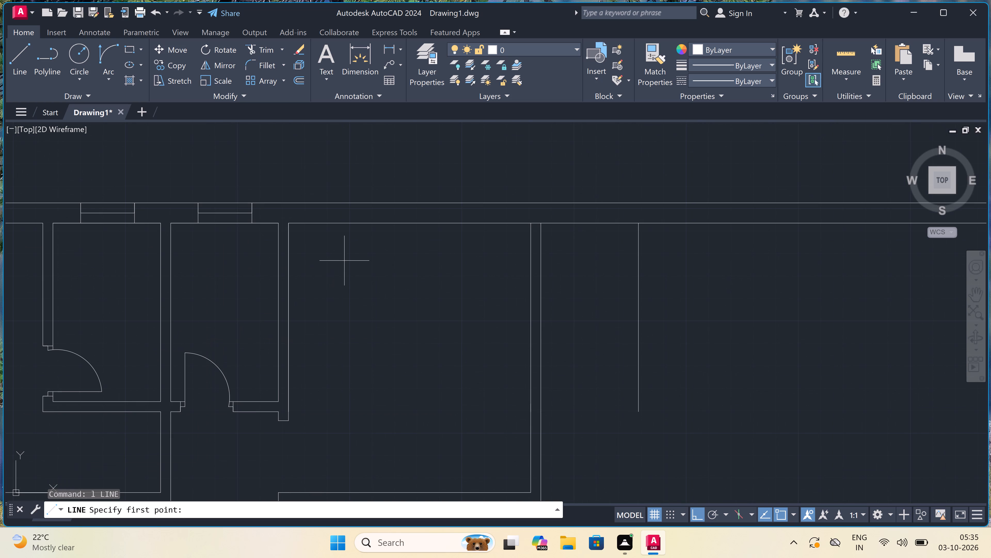
click(292, 360)
click(320, 361)
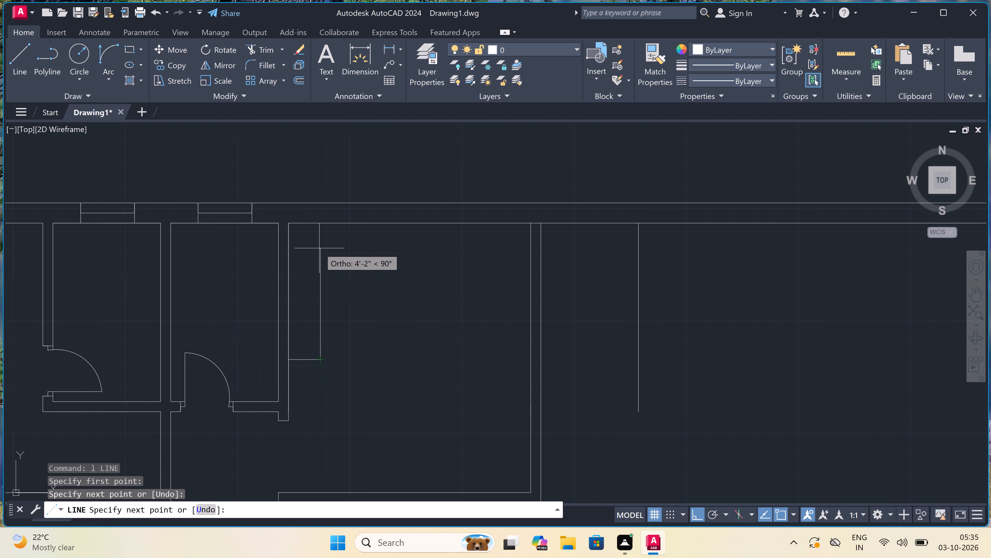
click(321, 255)
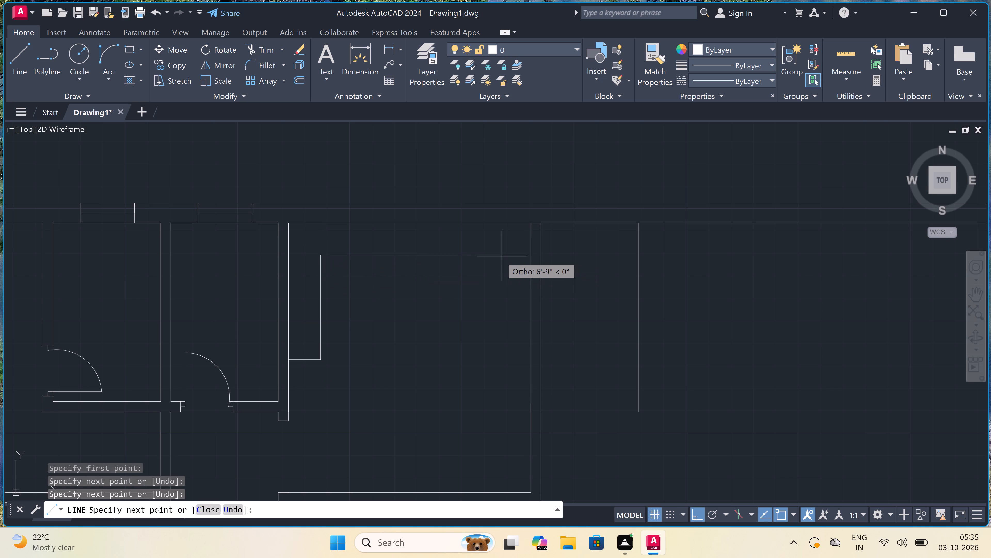
click(528, 258)
key(Escape)
scroll(487, 283, down, 2)
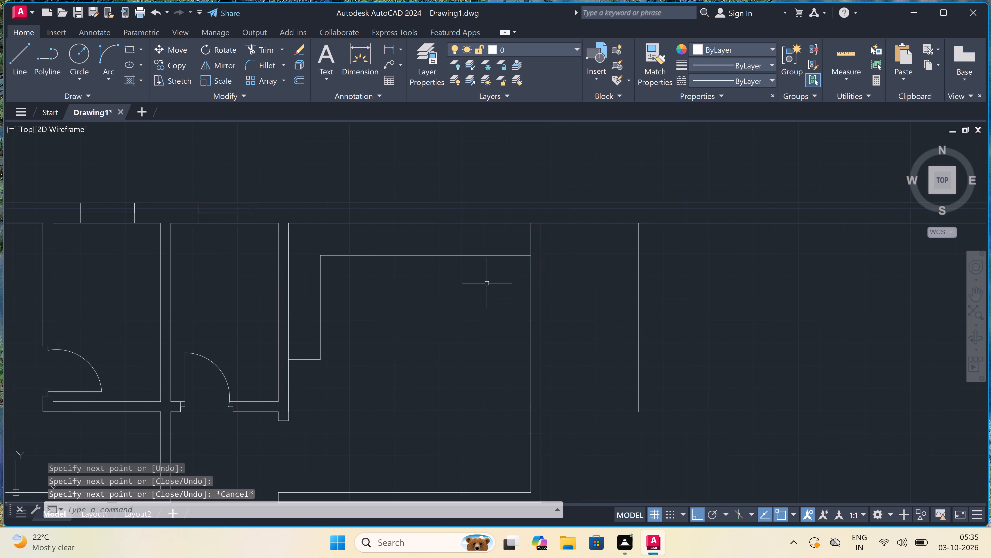
Draw the lower door jamb across the room's right wall near its lower corner, with a 2" stop up from its midpoint and a 2' leaf extending right.
scroll(487, 283, down, 1)
scroll(502, 328, up, 3)
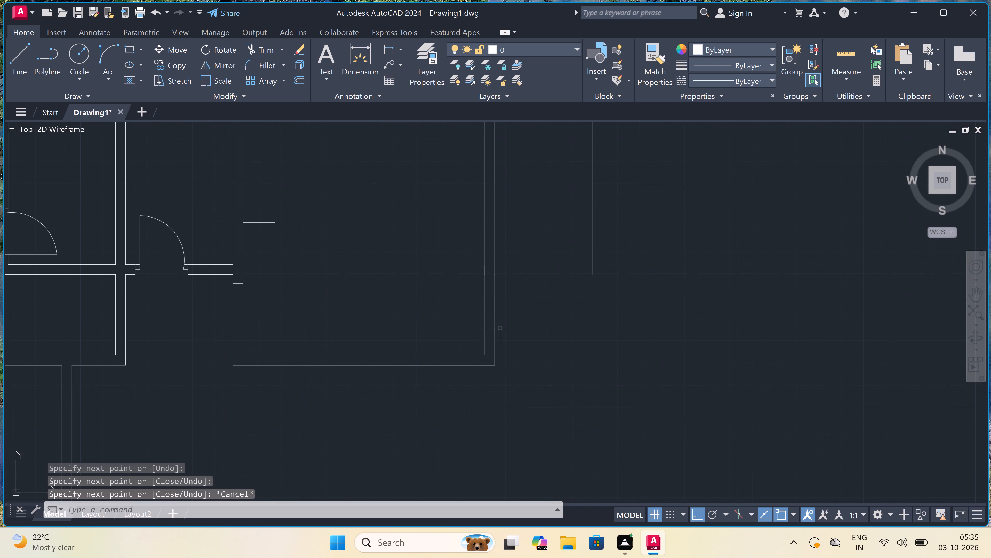
key(space)
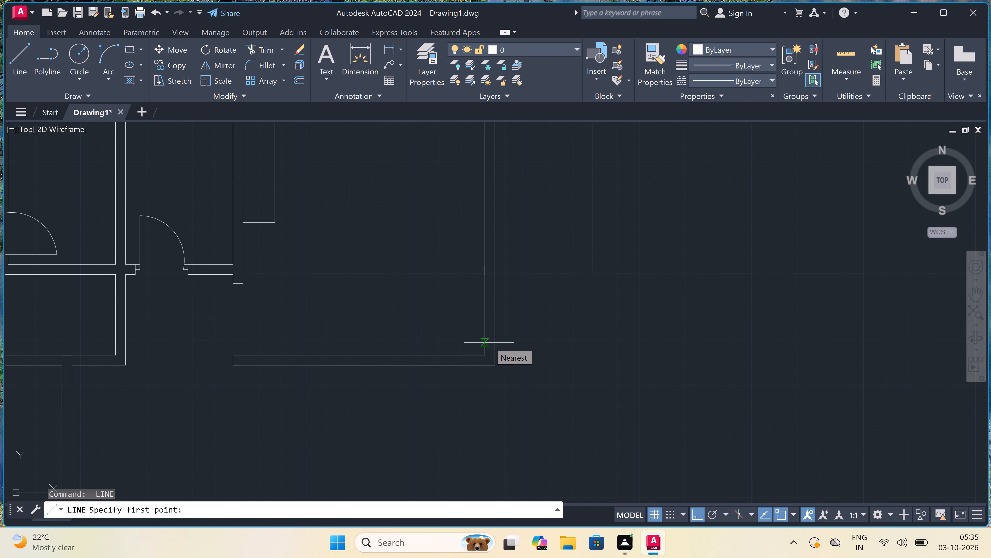
click(483, 340)
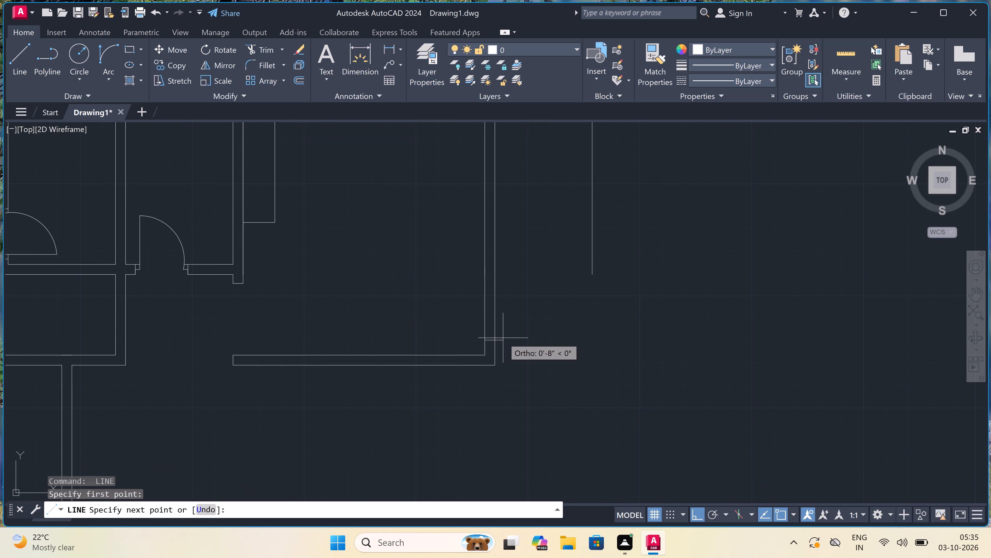
click(503, 338)
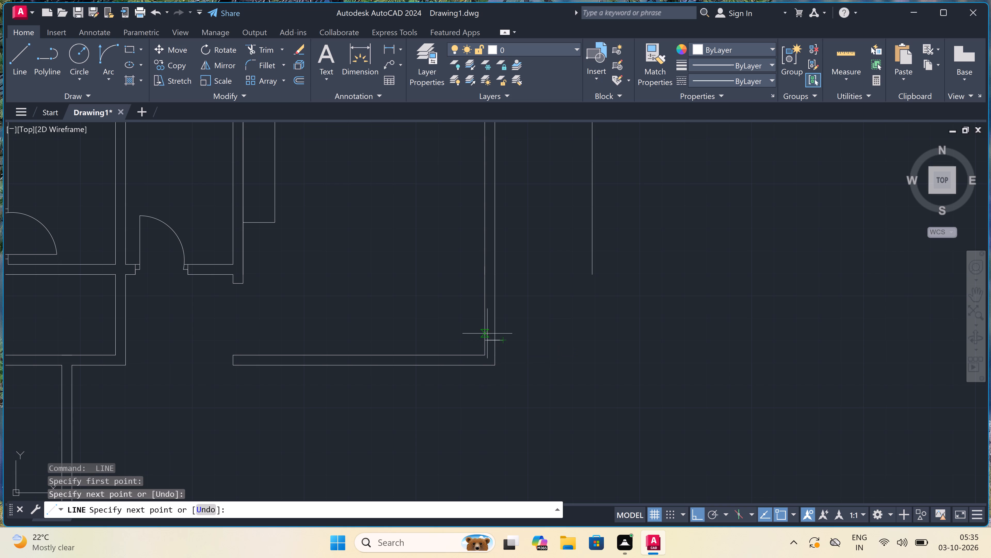
scroll(488, 338, up, 3)
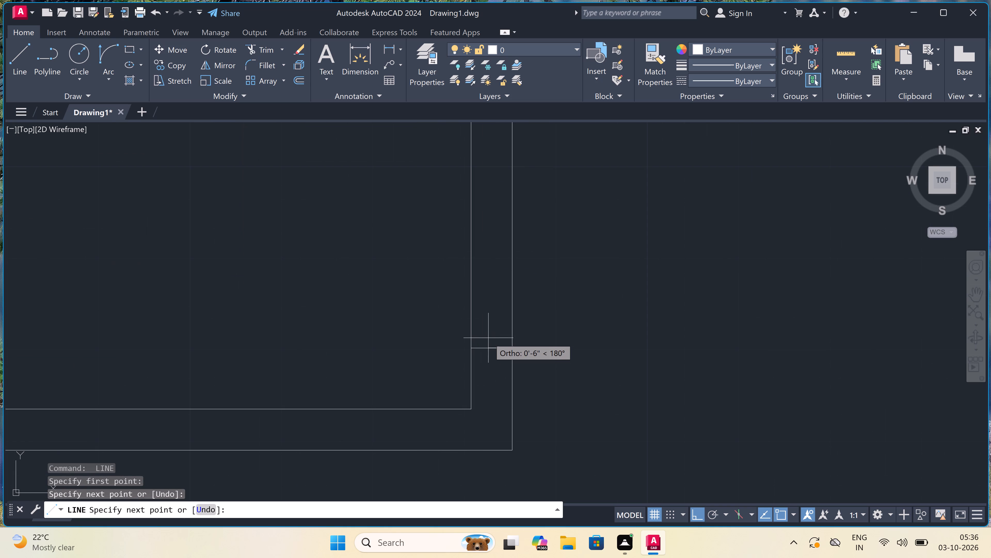
key(ctrl+z)
scroll(491, 342, up, 4)
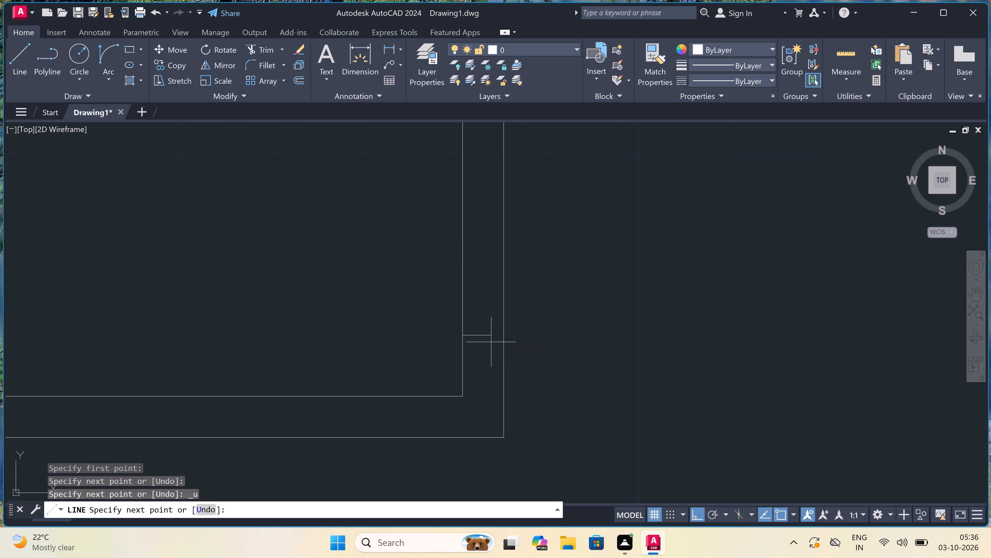
click(500, 335)
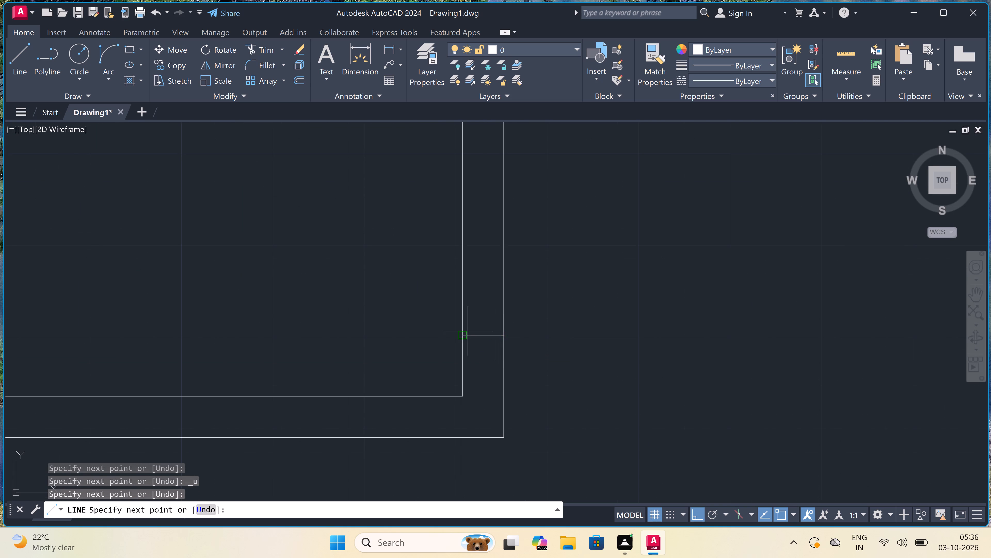
click(480, 335)
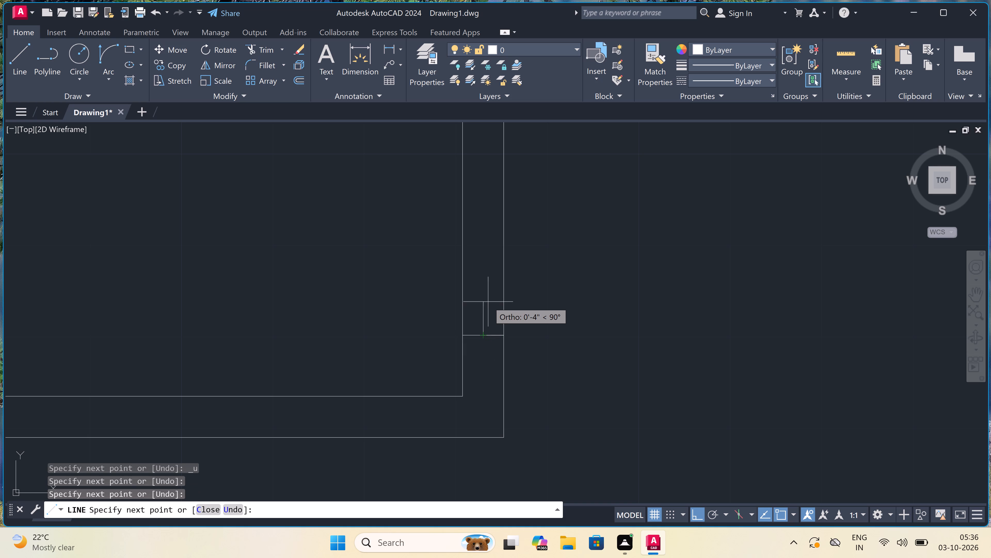
text(2")
key(space)
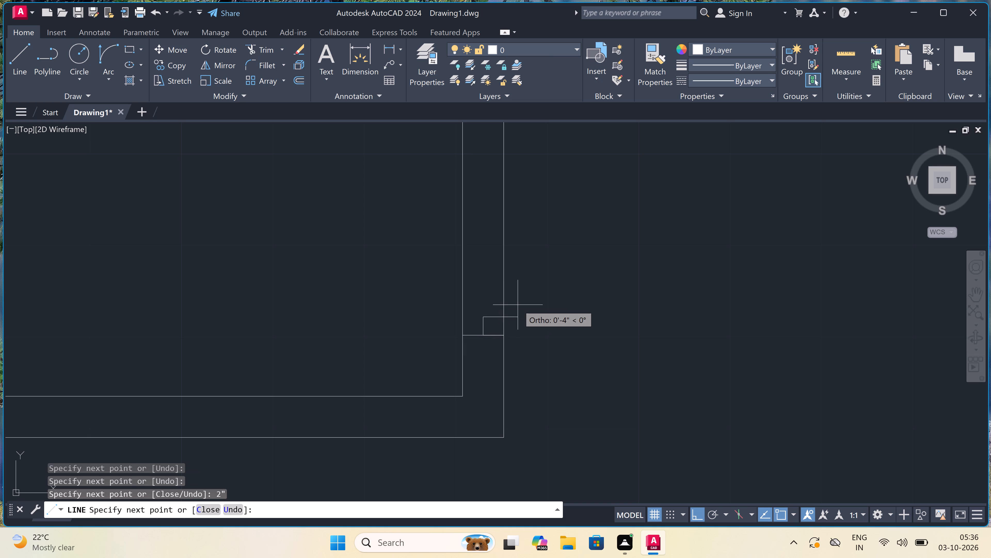
text(2')
key(space)
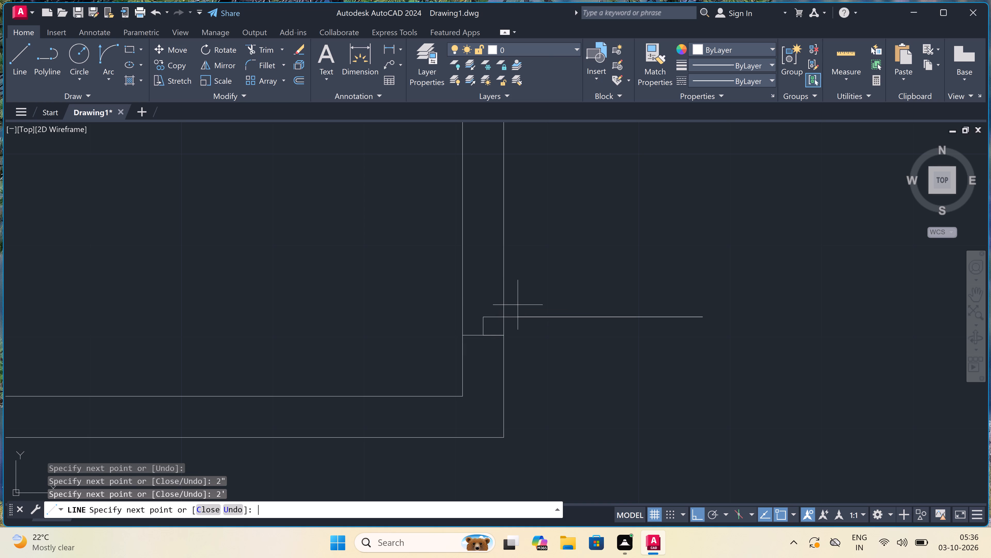
key(Escape)
Draw the upper door jamb line across the right wall above the leaf, with a 2" stop down from its midpoint.
key(space)
scroll(518, 300, down, 2)
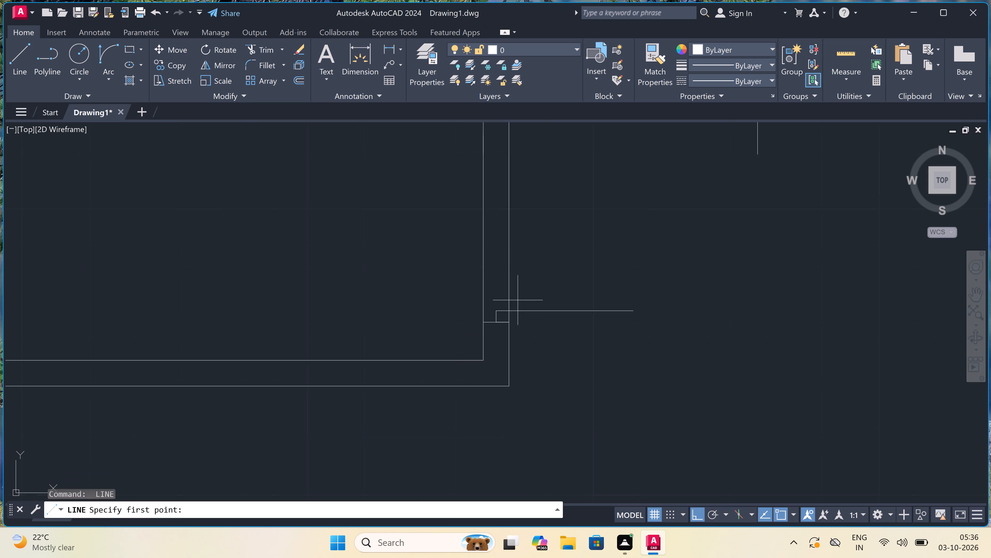
scroll(522, 249, up, 1)
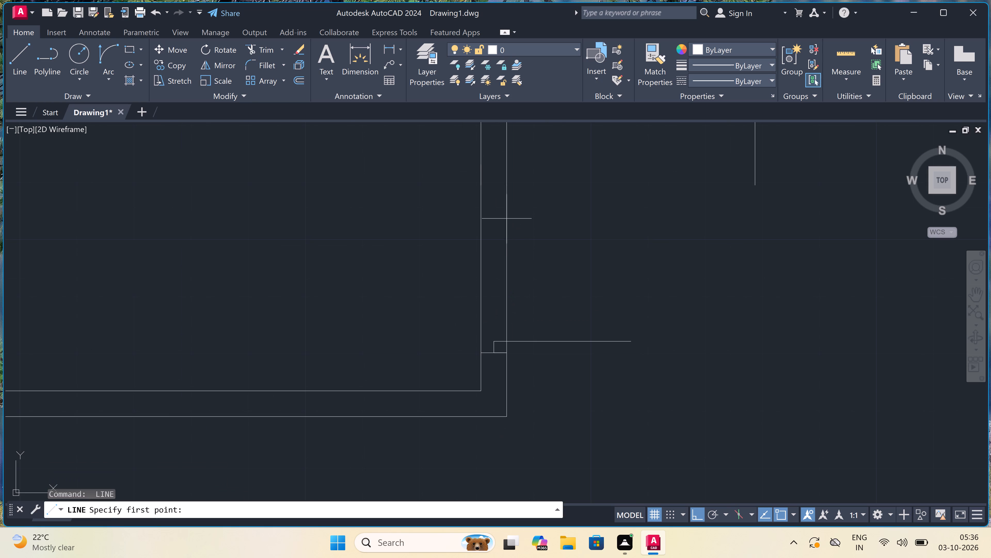
click(501, 225)
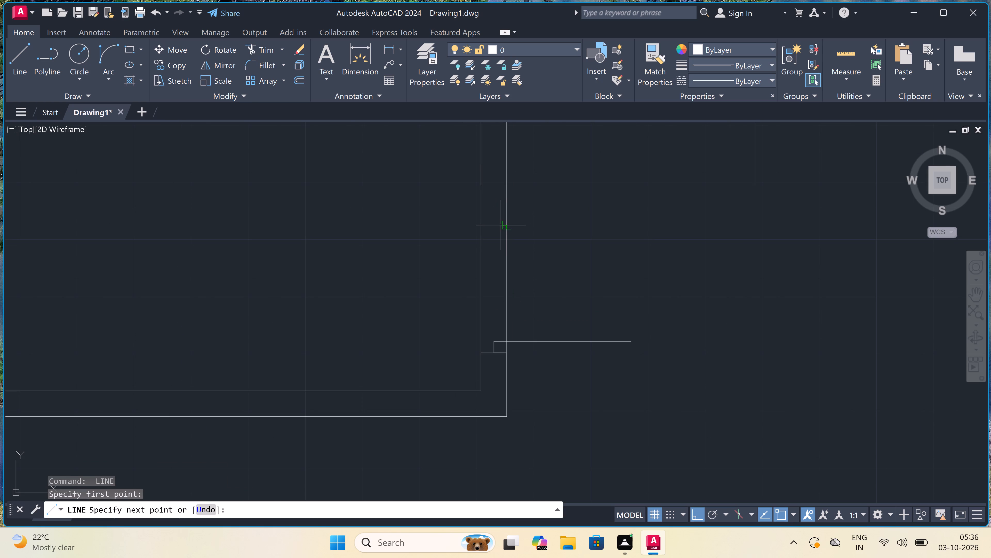
click(484, 226)
click(495, 223)
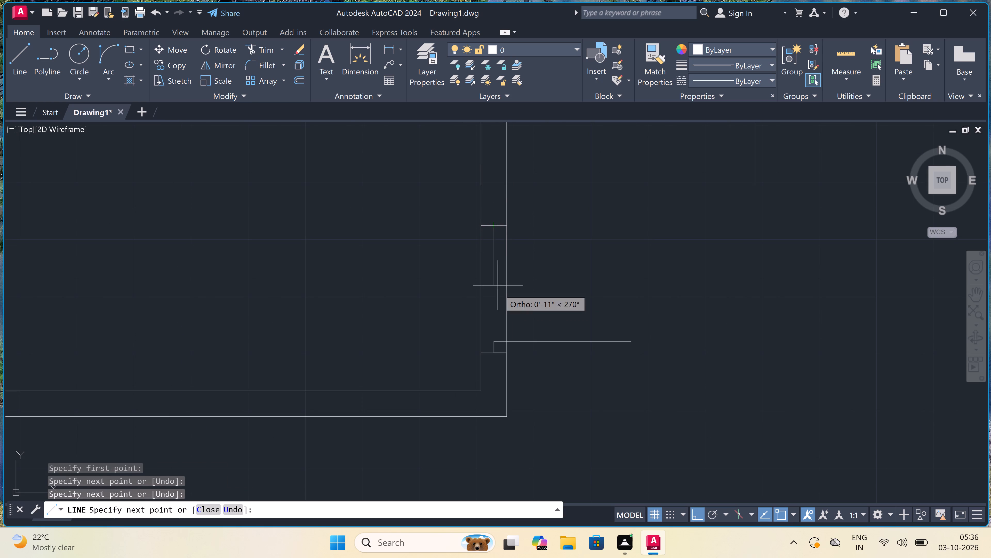
key(2)
key(shift+quotedbl)
key(space)
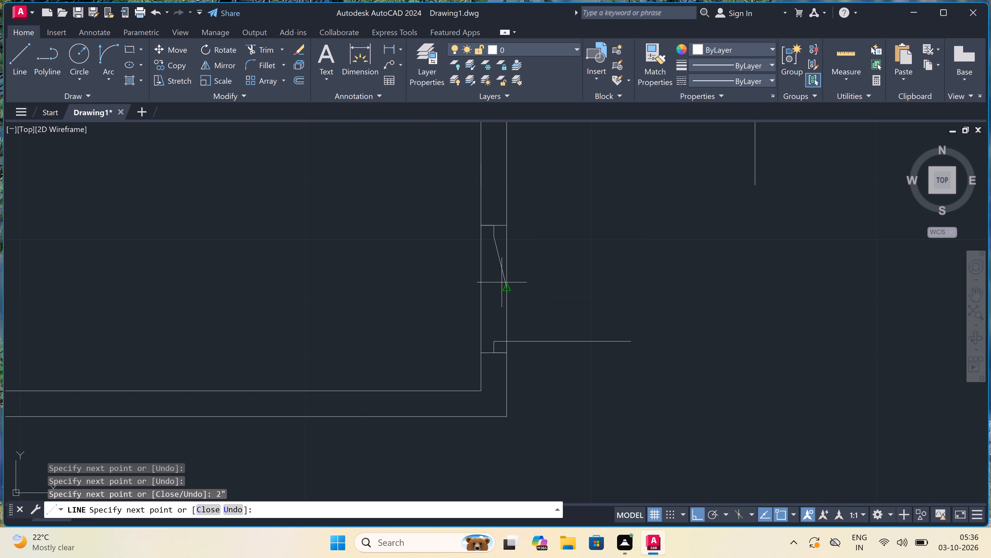
key(Escape)
Draw the door swing arc from the leaf's outer end to the end of the upper jamb's stop.
click(106, 55)
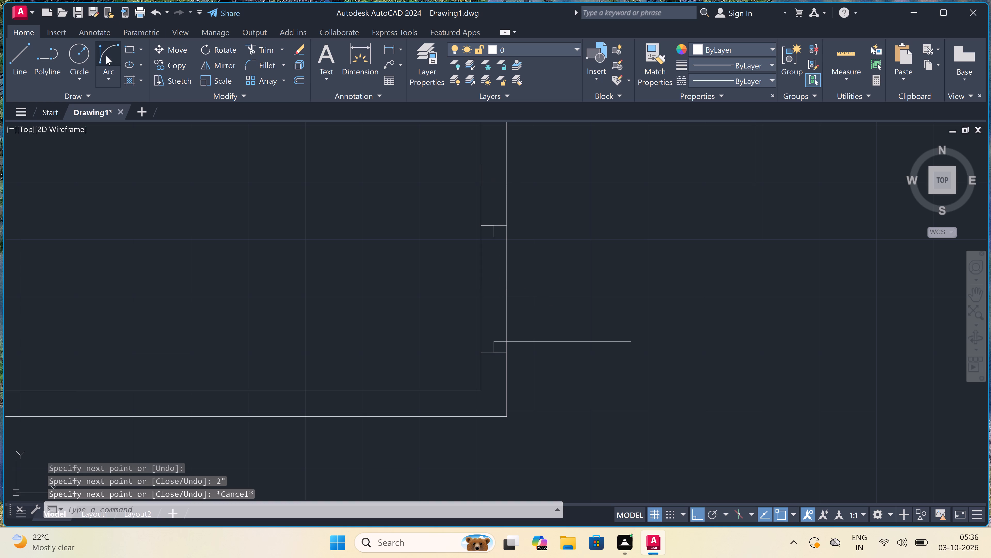
click(629, 340)
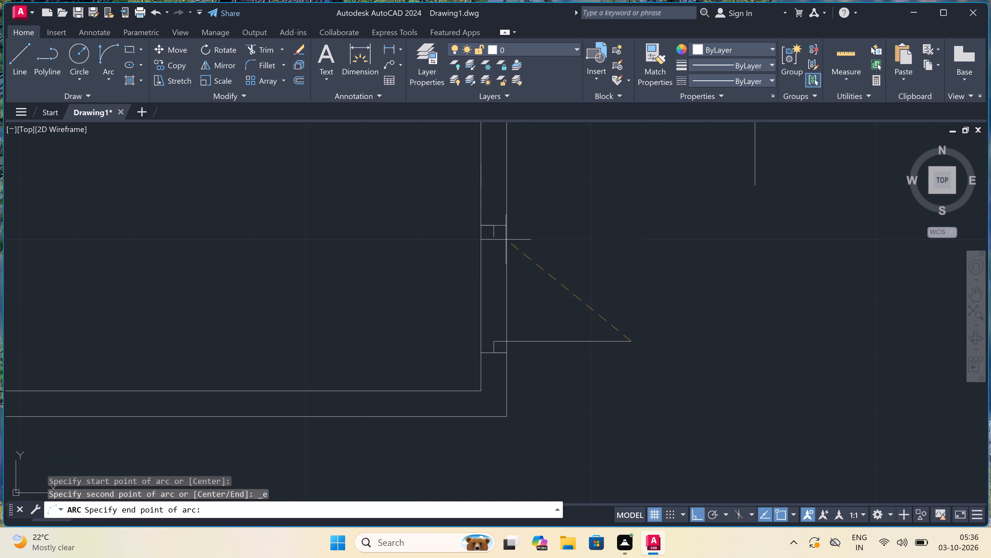
click(496, 237)
click(633, 237)
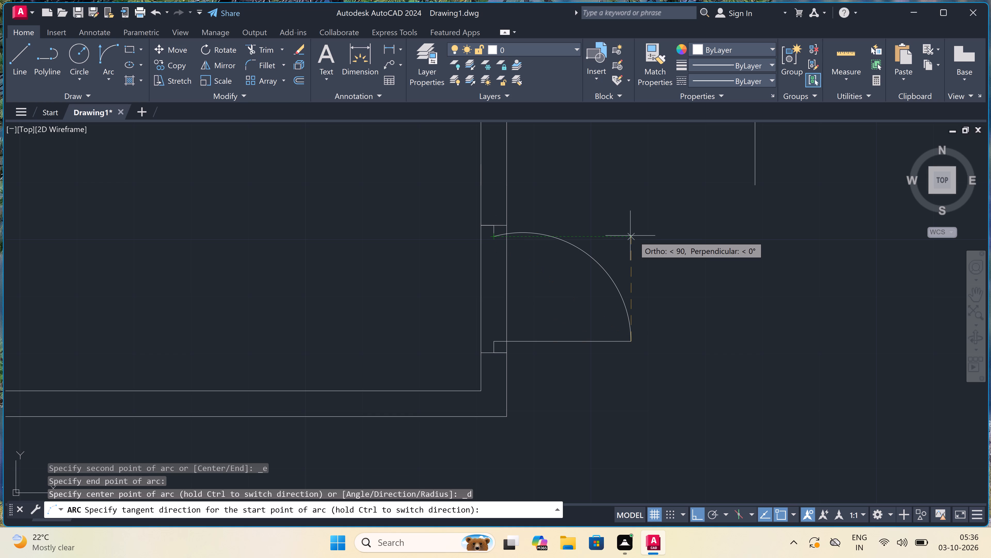
Trim both right-wall lines between the two jambs to open the doorway.
text(tr)
key(space)
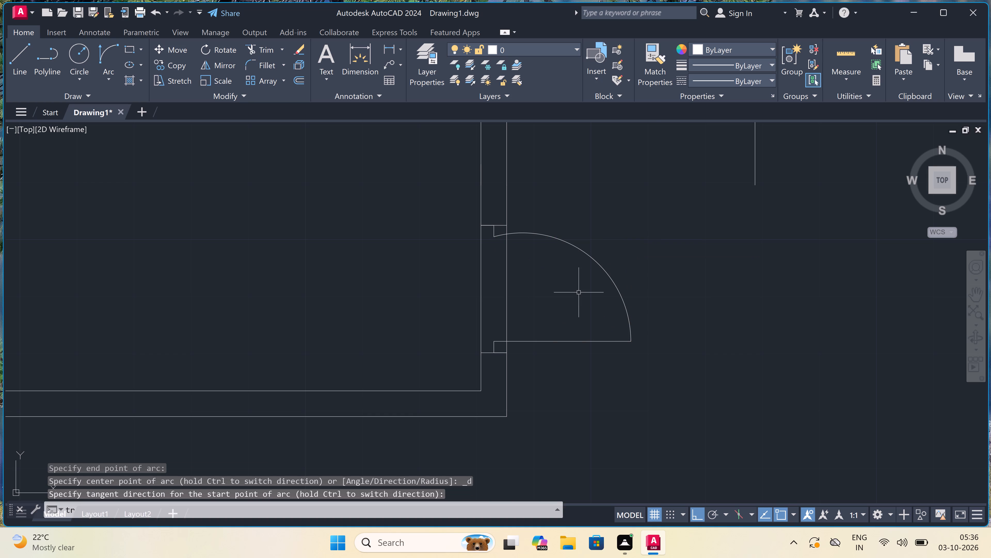
click(575, 295)
click(236, 351)
scroll(363, 345, down, 5)
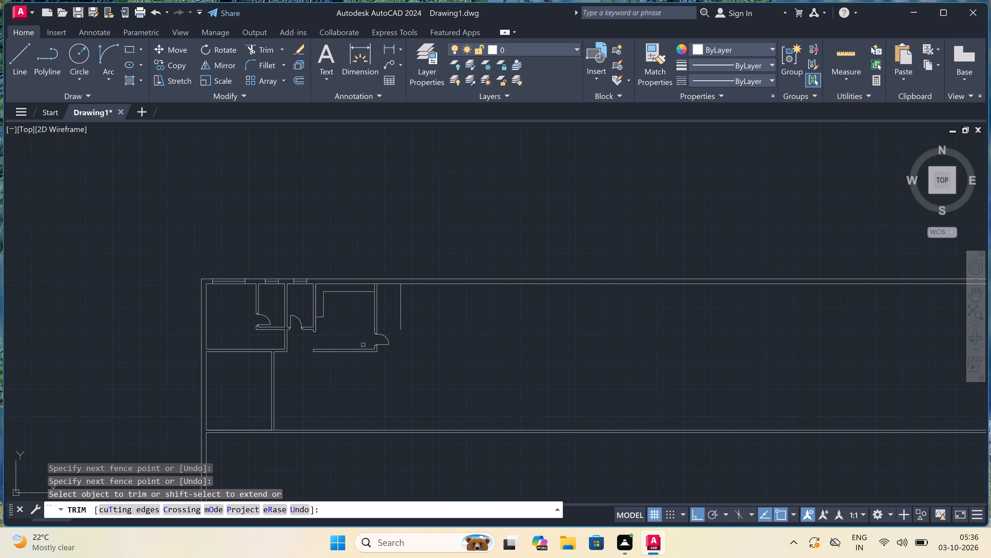
key(Escape)
Draw a 3' wide window in the top wall above the room, with end lines across the wall and a line along its middle.
scroll(369, 327, up, 4)
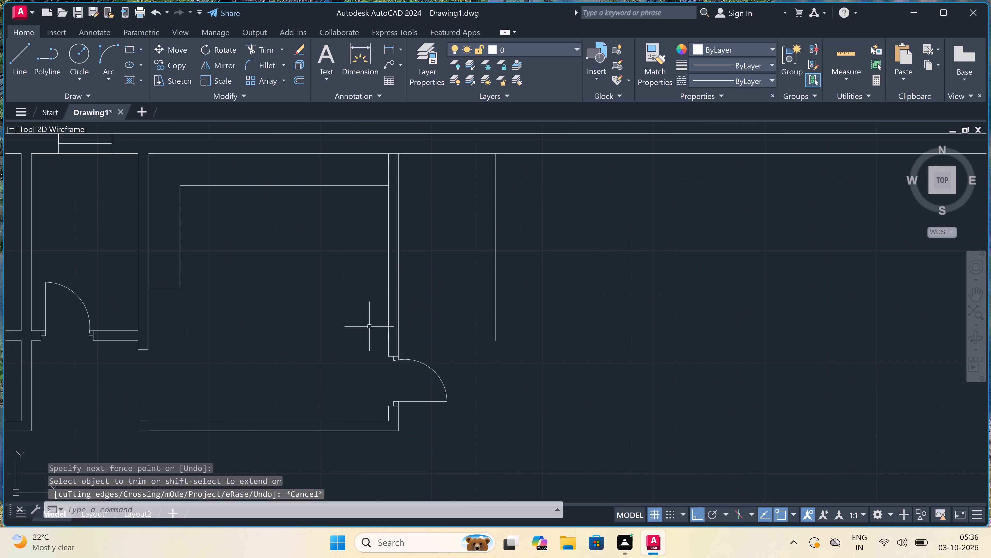
text(l)
key(space)
scroll(341, 292, down, 2)
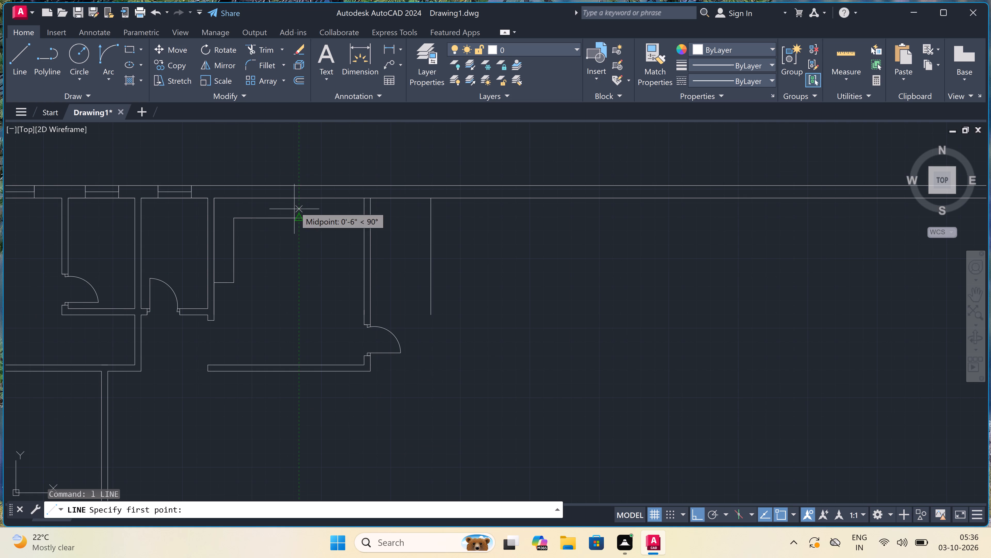
scroll(270, 190, up, 2)
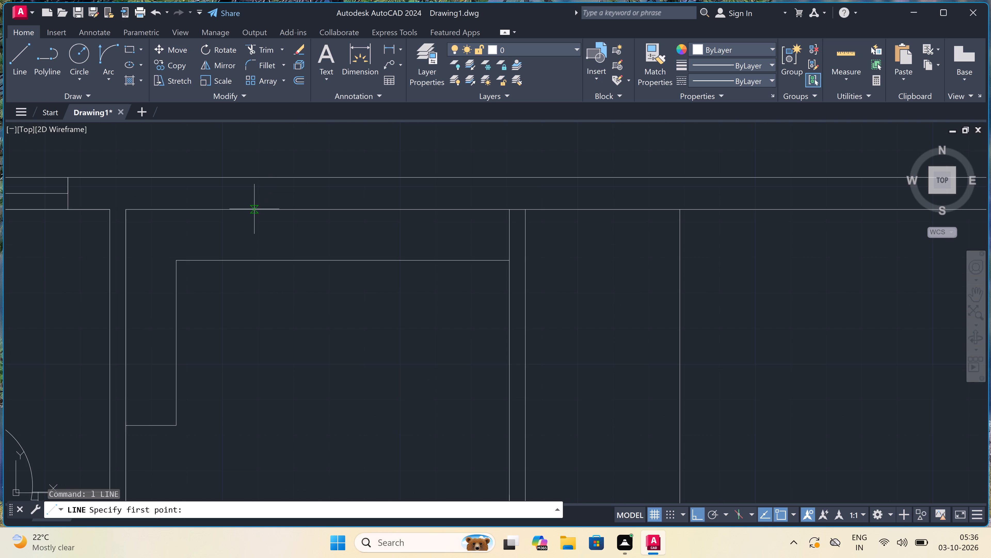
click(254, 209)
click(250, 175)
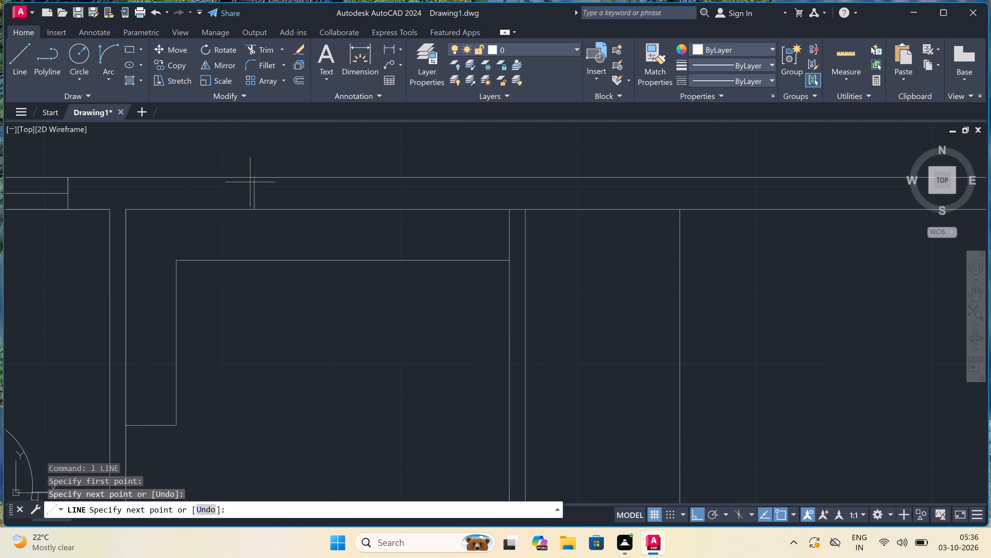
click(254, 192)
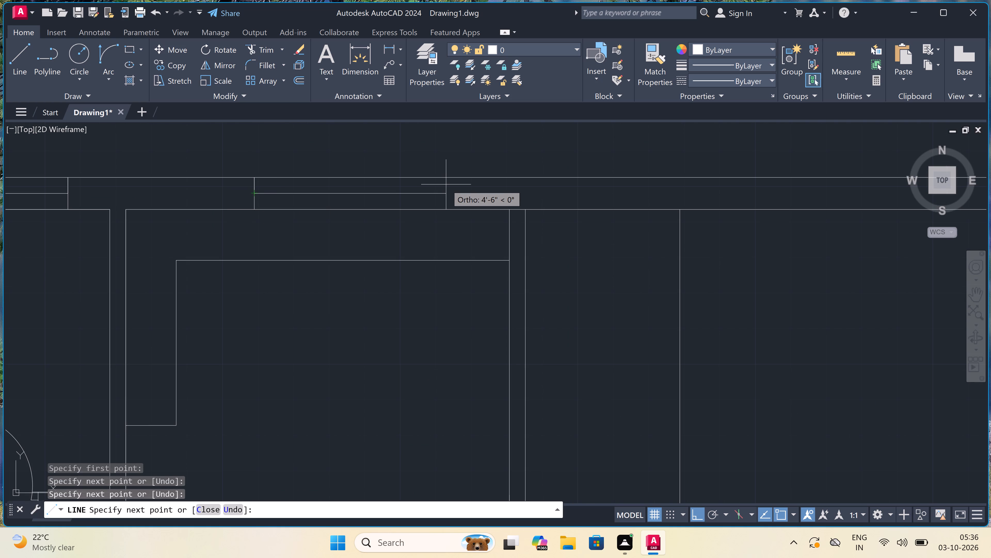
text(3')
key(space)
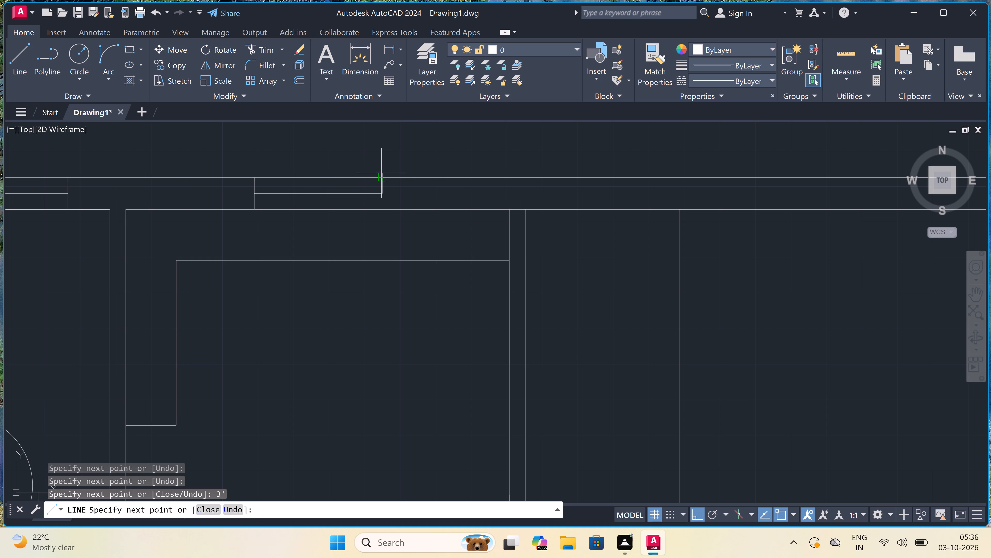
drag(384, 179, 385, 181)
click(382, 209)
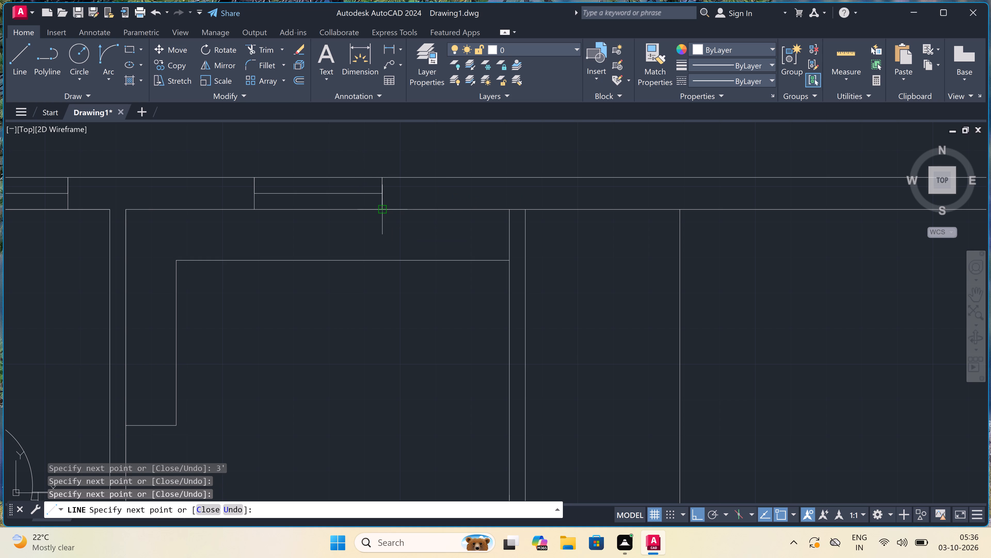
key(Escape)
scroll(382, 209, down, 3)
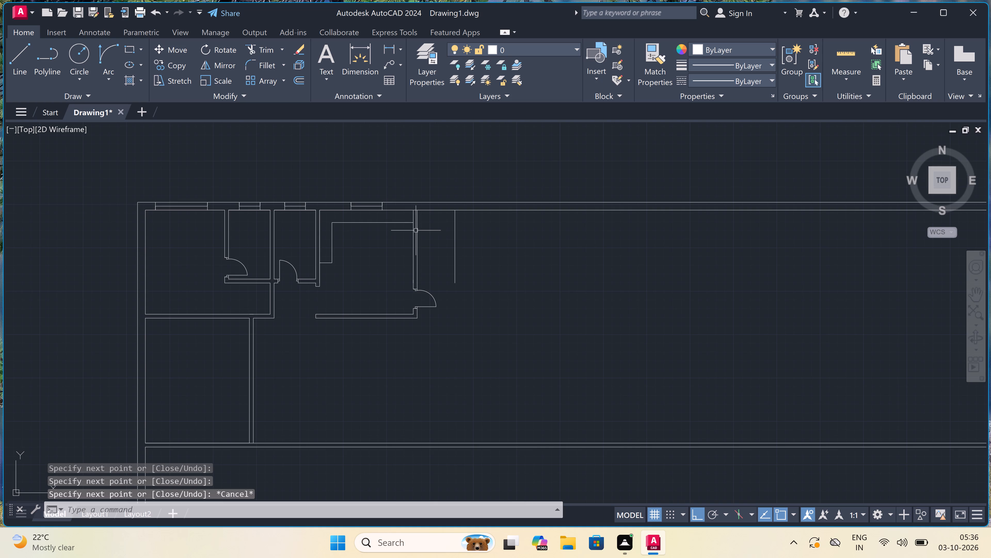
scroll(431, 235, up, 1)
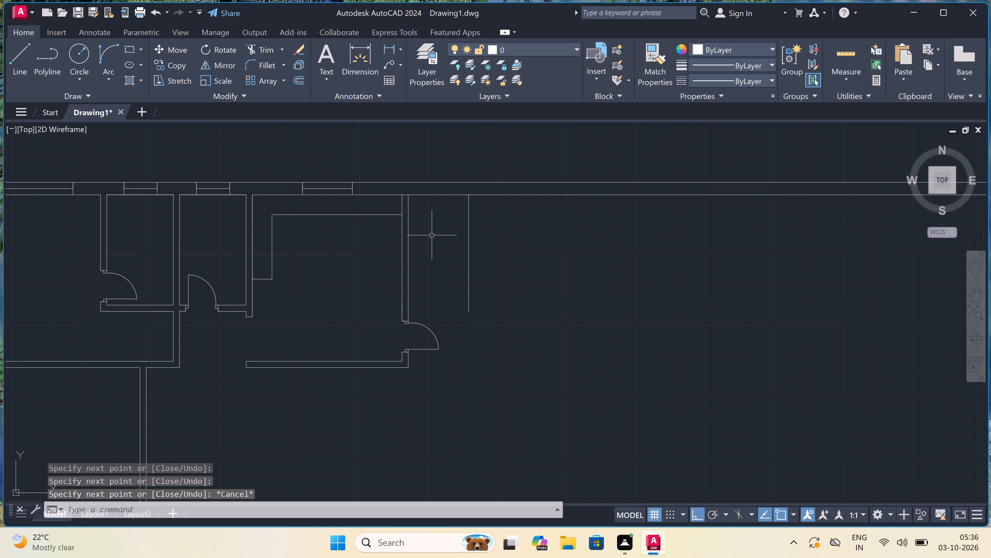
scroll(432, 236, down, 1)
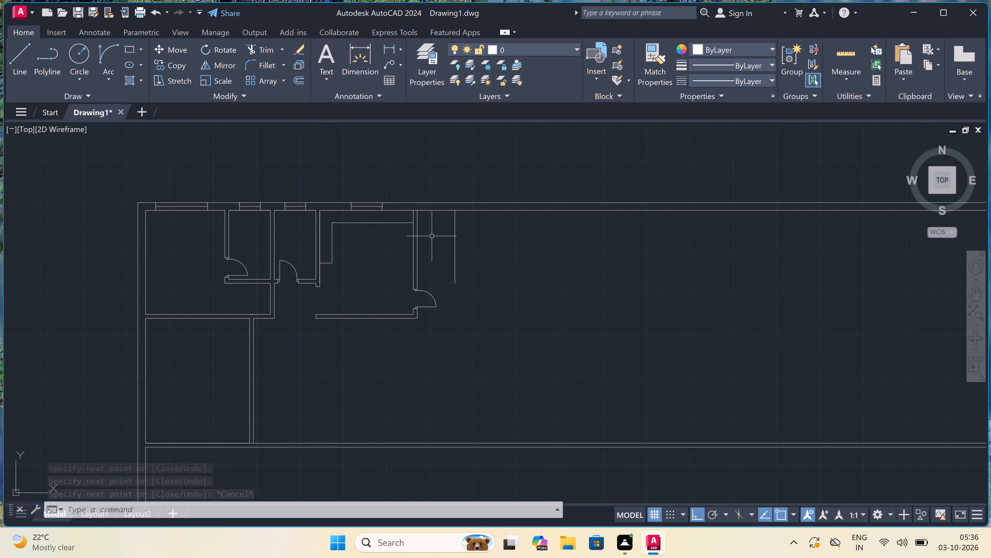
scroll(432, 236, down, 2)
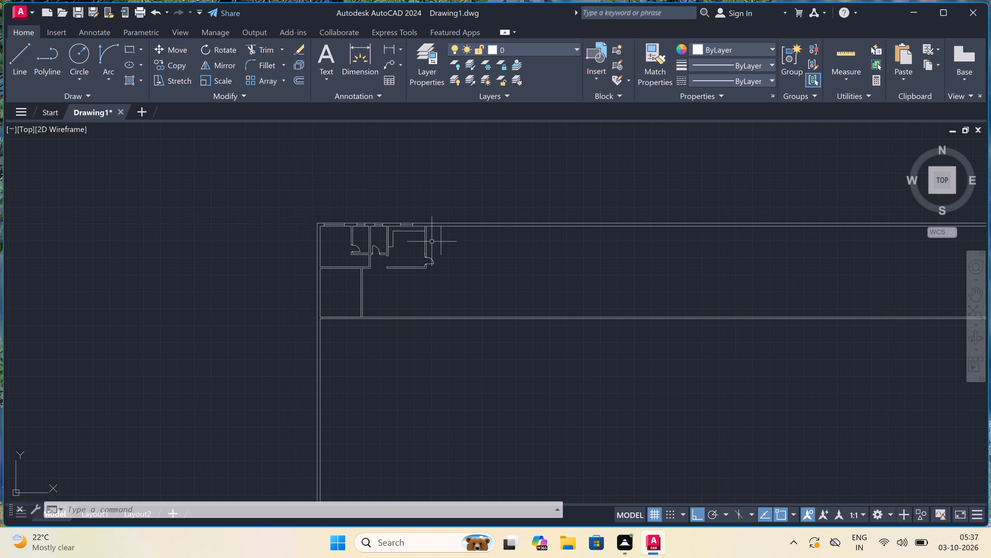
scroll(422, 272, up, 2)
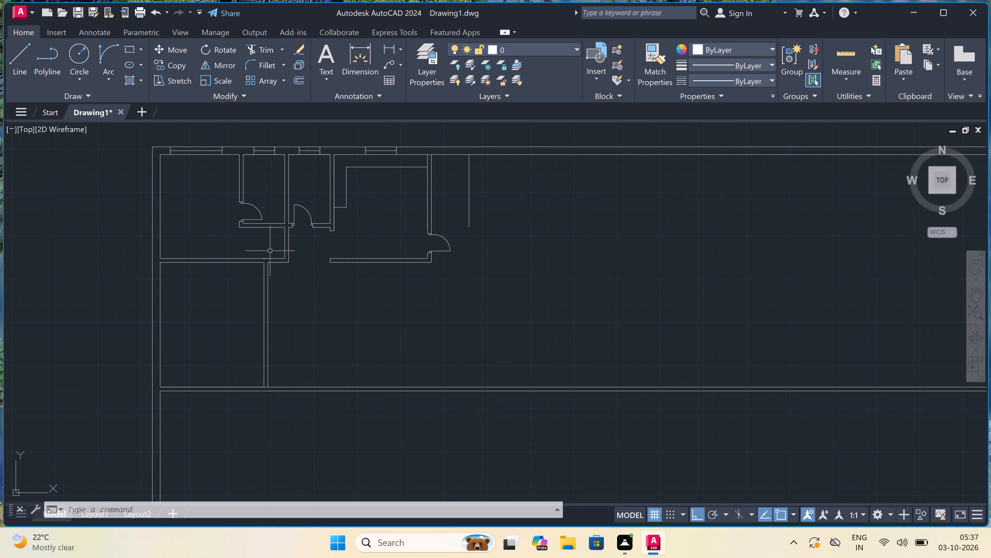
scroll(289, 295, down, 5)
Draw the lower door jamb across the top-left room's short right wall, with a 2" stop up from its midpoint and a 3' leaf leftward.
scroll(269, 291, up, 5)
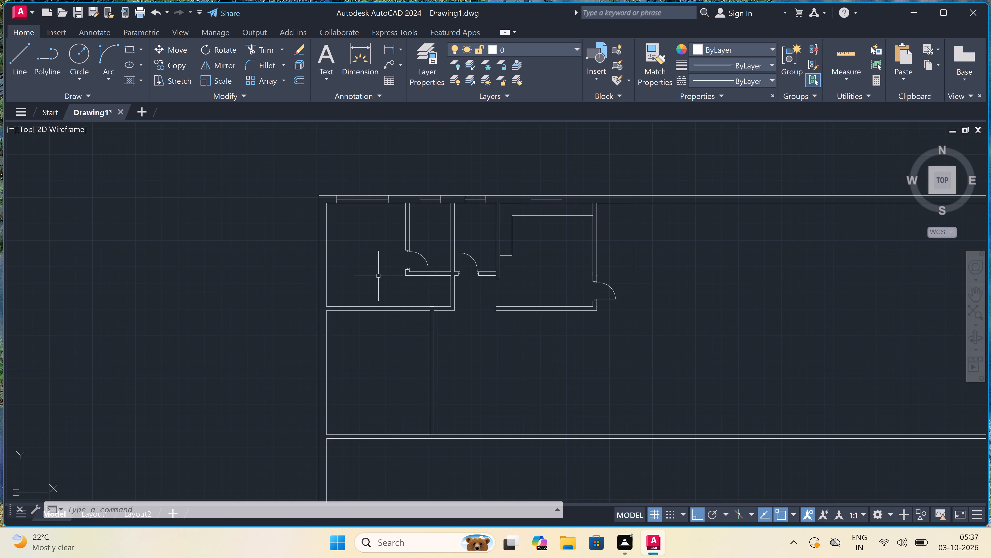
text(l)
key(space)
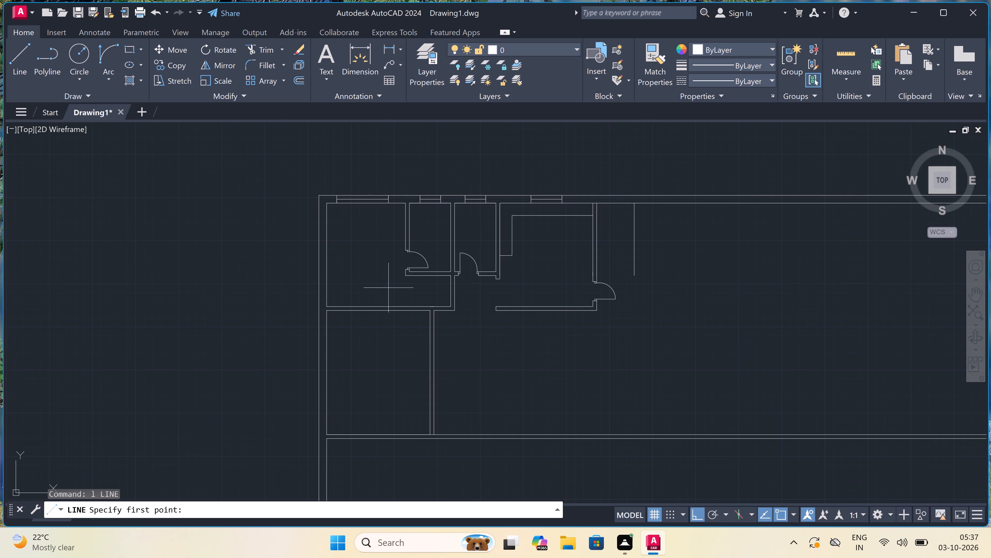
scroll(418, 313, up, 3)
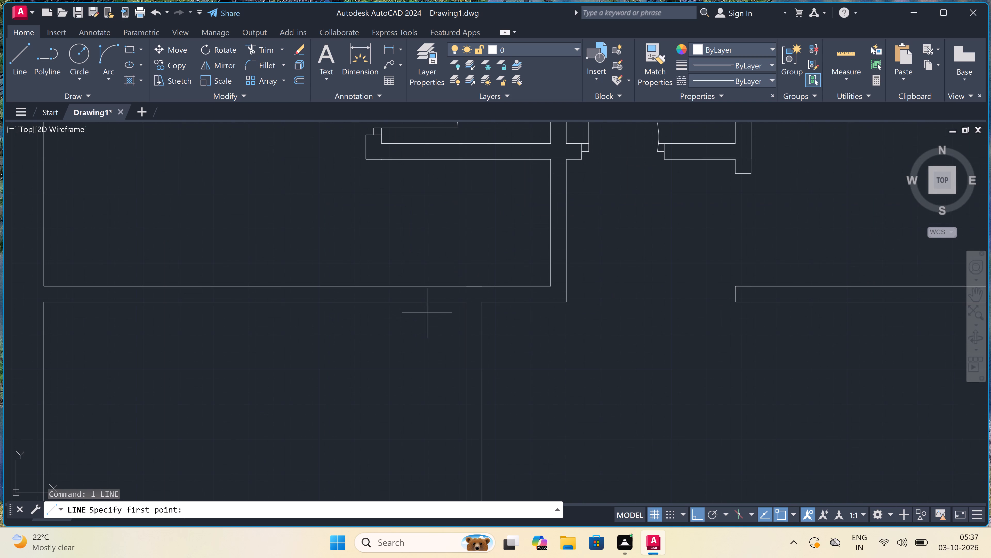
scroll(455, 315, down, 3)
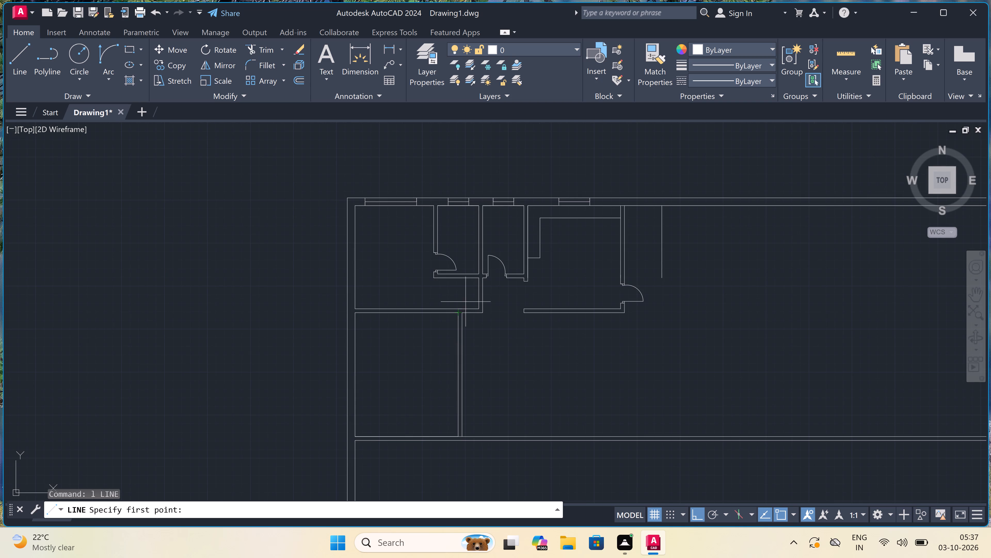
scroll(486, 289, up, 3)
scroll(457, 318, up, 3)
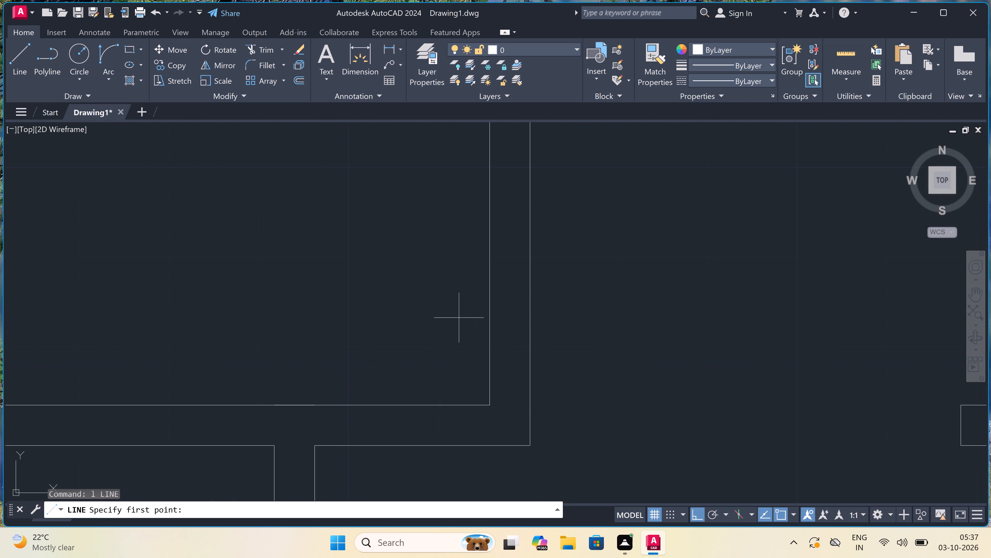
click(489, 385)
click(525, 385)
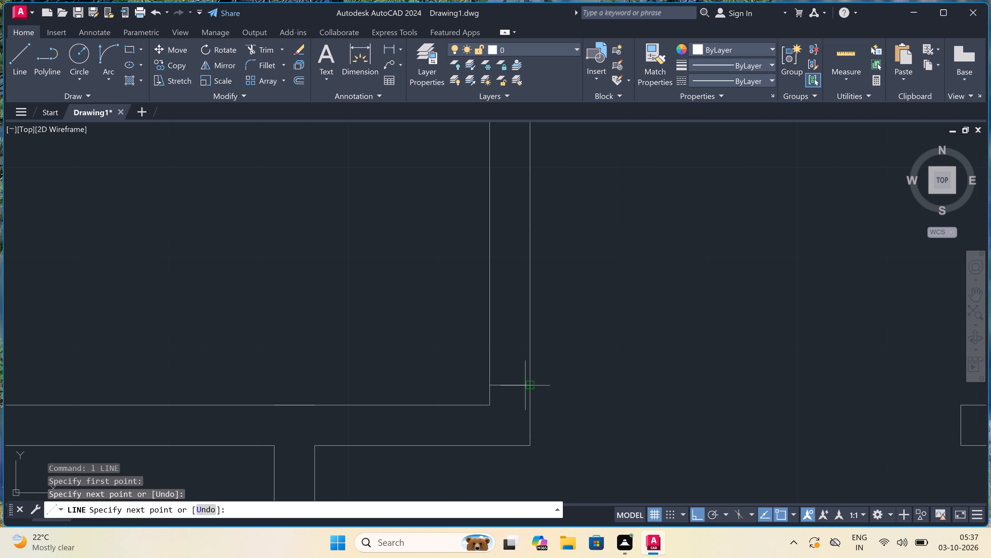
click(503, 385)
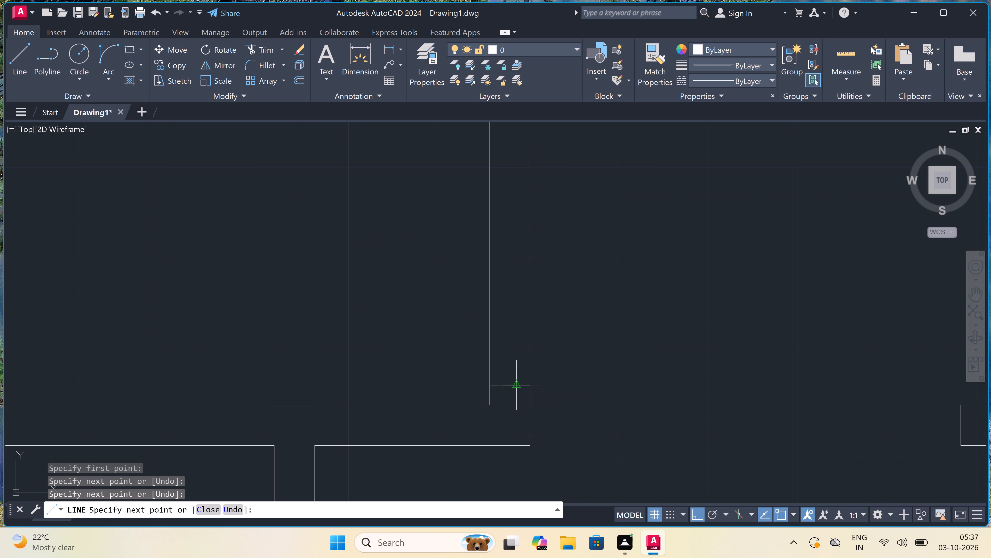
click(510, 382)
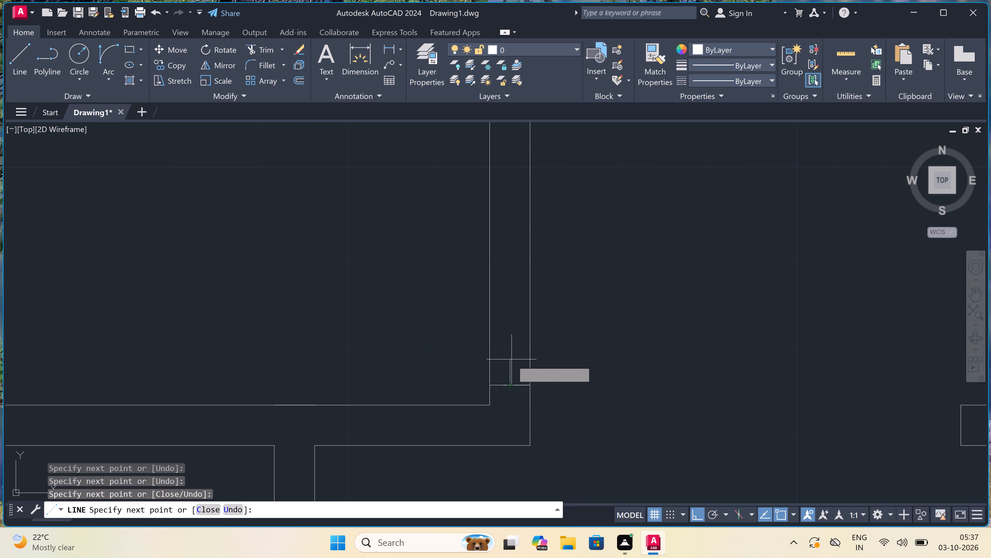
key(2)
key(shift+quotedbl)
key(space)
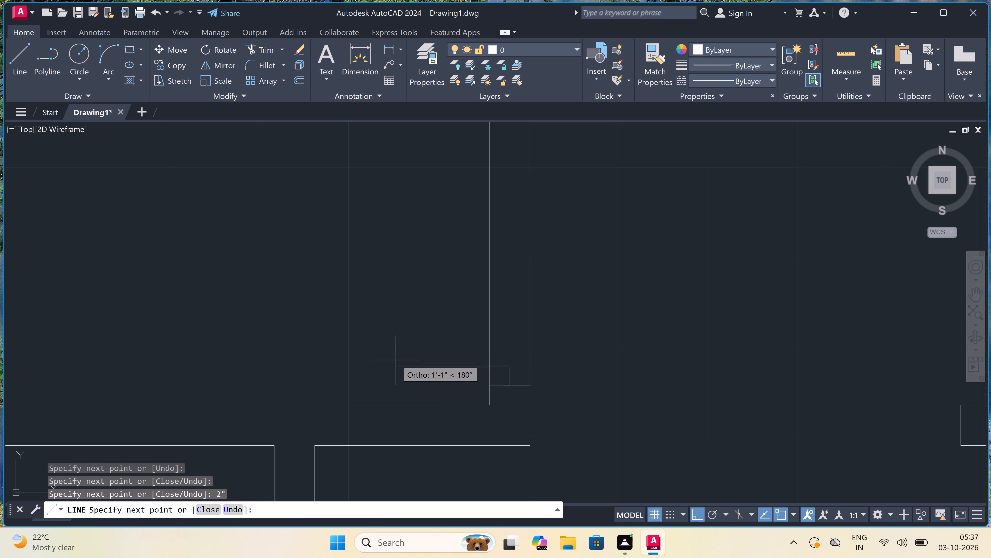
key(3)
text(')
key(space)
key(Escape)
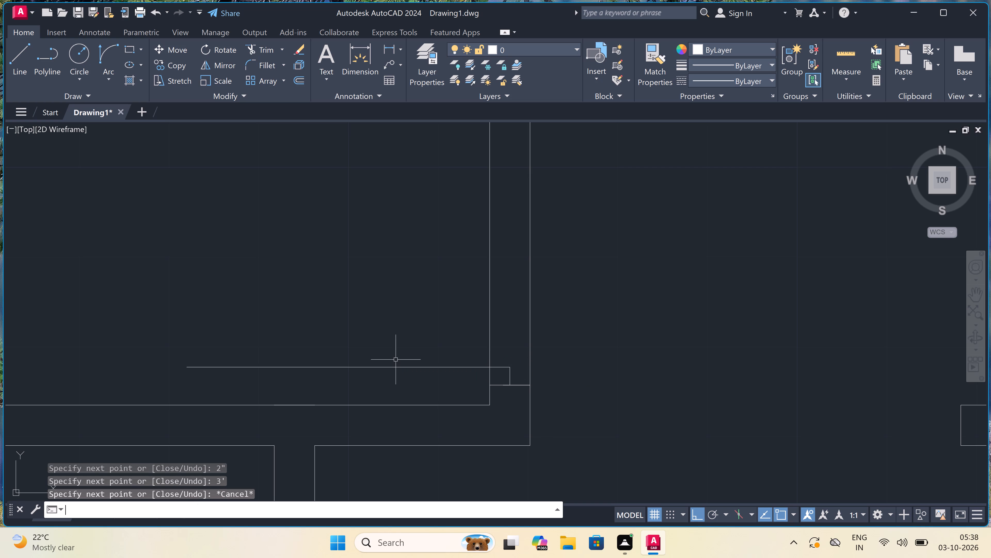
Draw the upper door jamb line across the same wall above the leaf, with a 2" stop down from its midpoint.
key(space)
scroll(395, 365, down, 1)
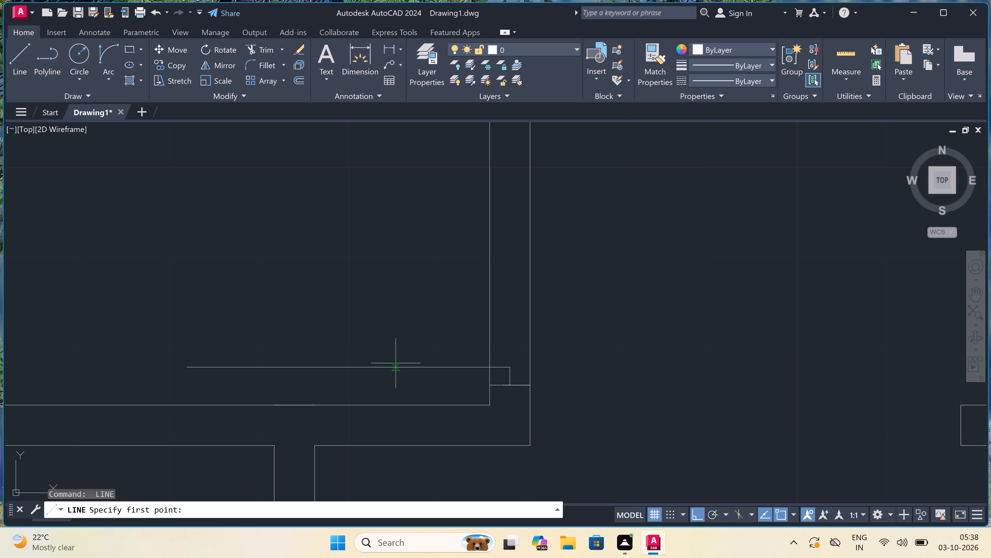
scroll(396, 363, down, 1)
scroll(440, 263, up, 1)
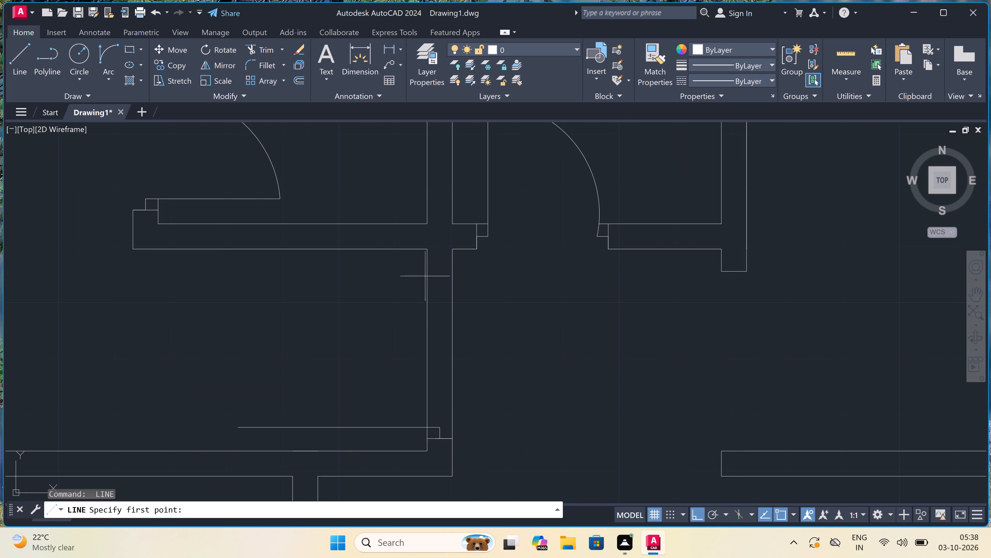
click(427, 274)
click(452, 274)
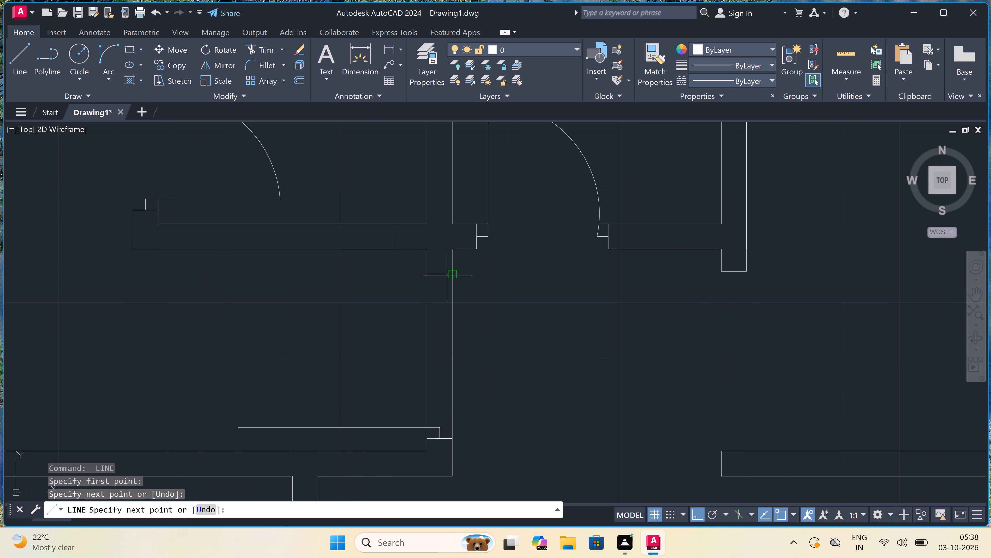
click(439, 276)
key(2)
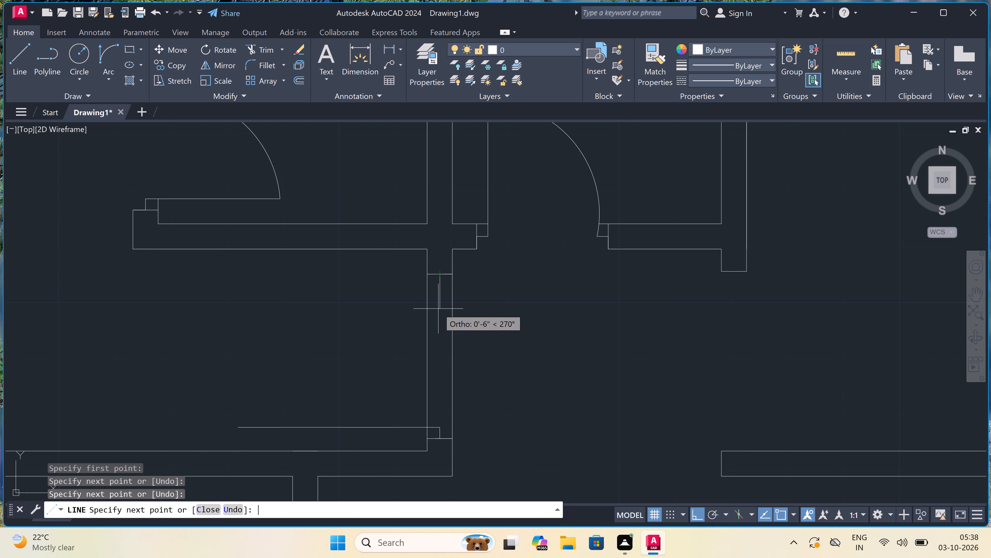
text(")
key(space)
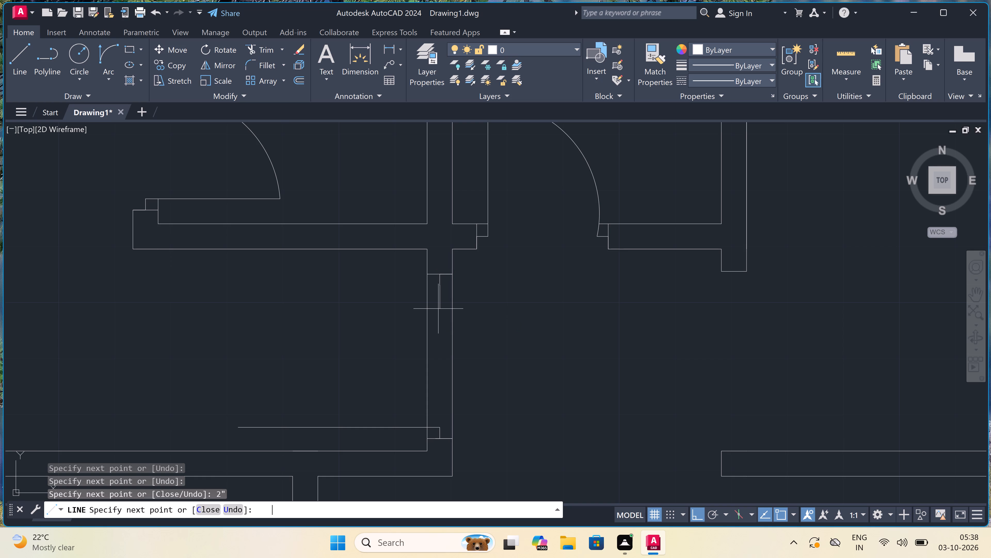
key(Escape)
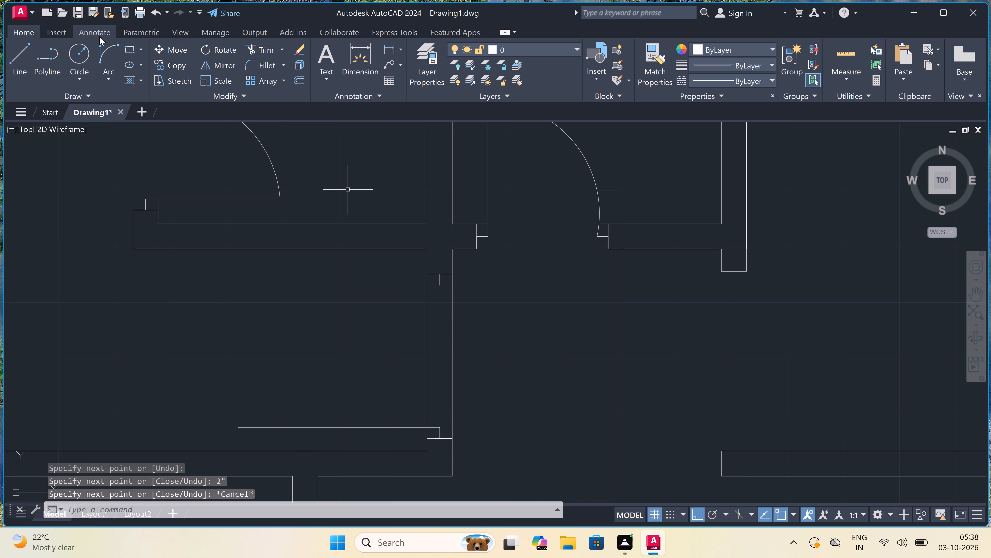
Draw the door swing arc from the 3' leaf's outer end to the end of the upper jamb's stop.
click(109, 50)
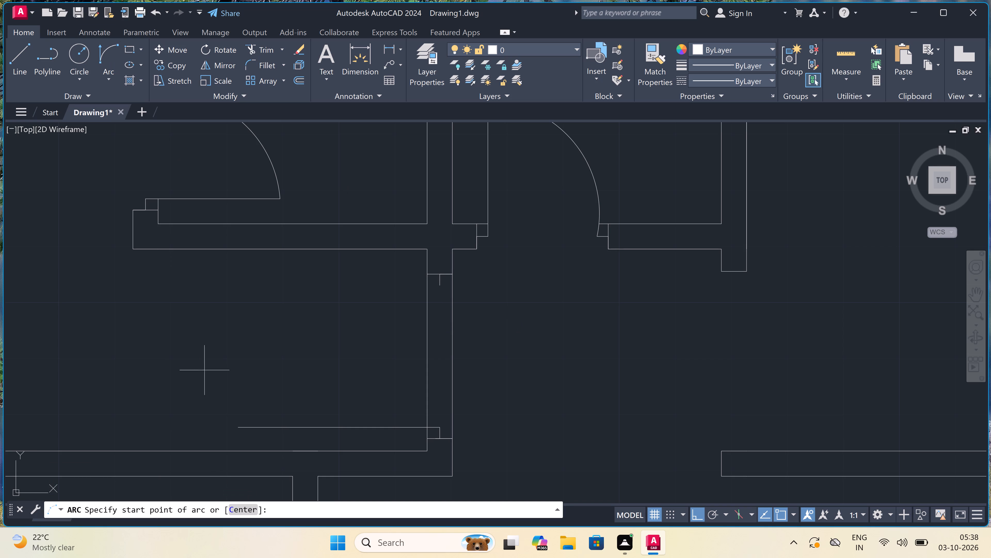
click(242, 426)
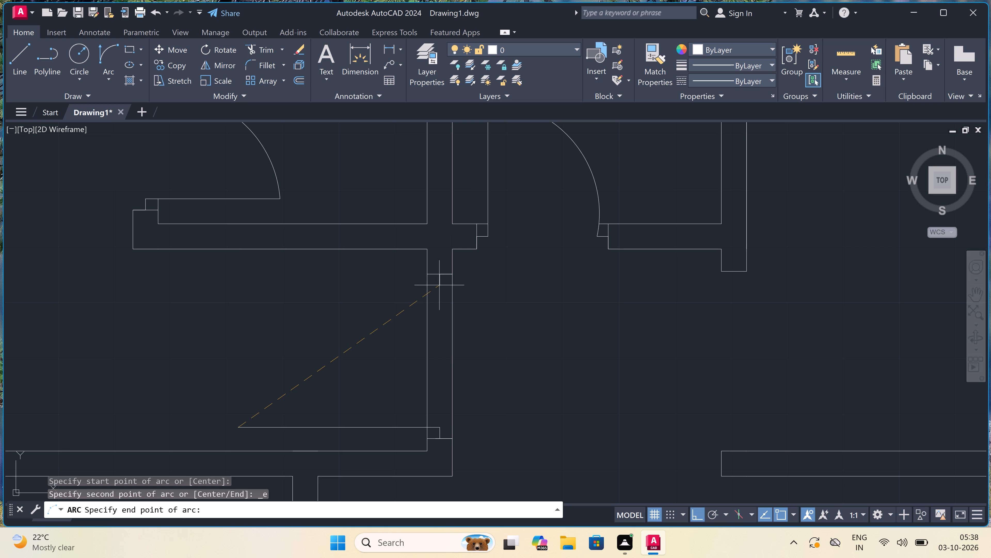
click(441, 284)
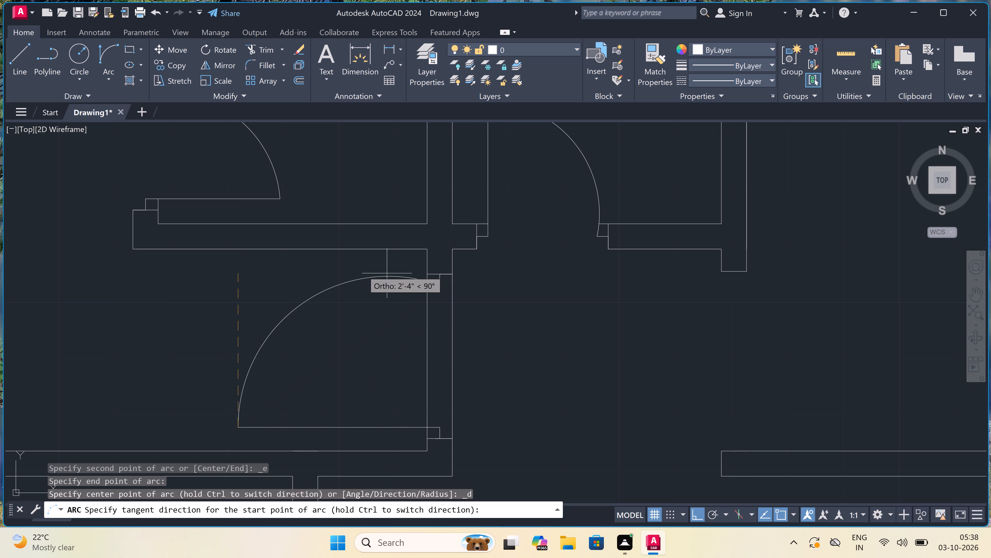
click(362, 271)
Trim both wall lines between the two jambs to open the top-left room's doorway.
key(t)
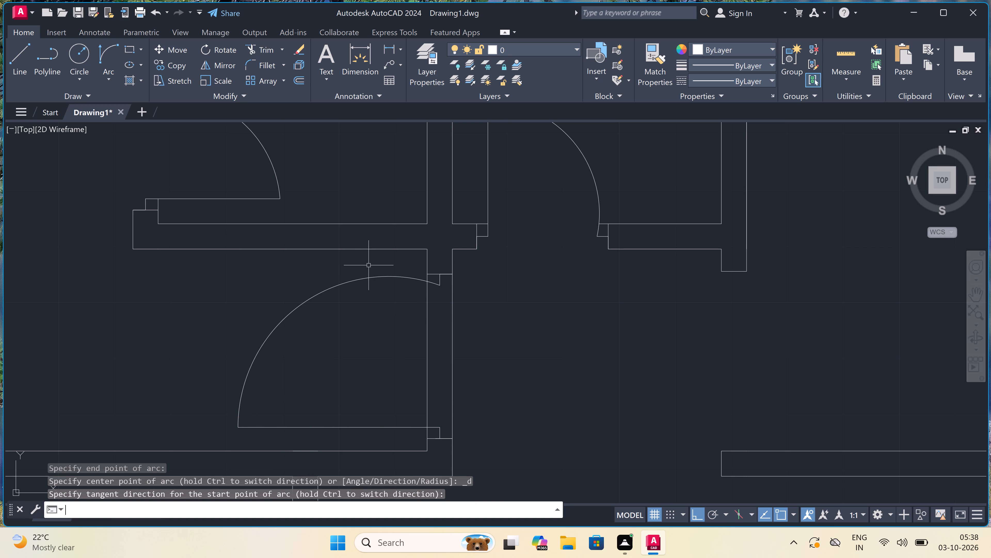
key(r)
key(space)
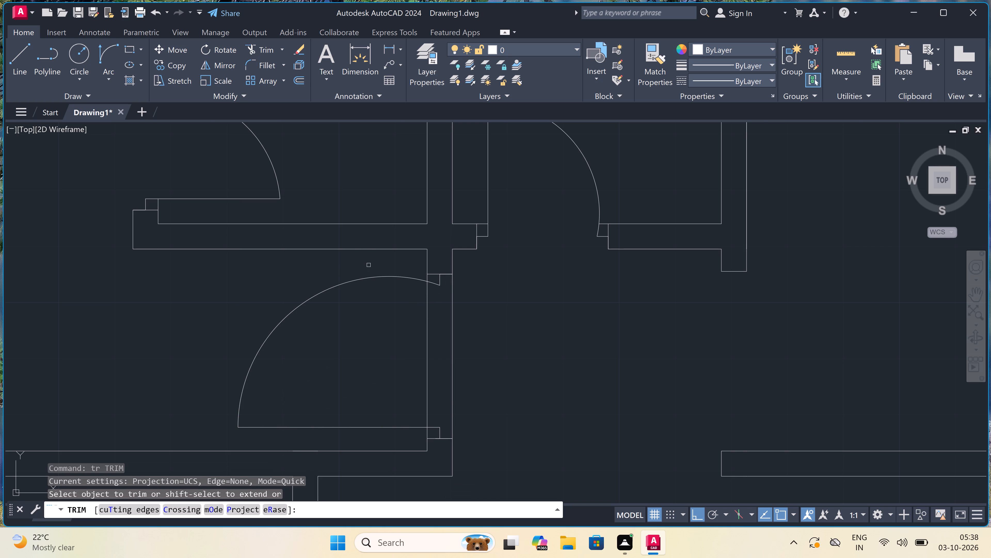
scroll(370, 264, down, 2)
drag(376, 300, 379, 302)
click(422, 300)
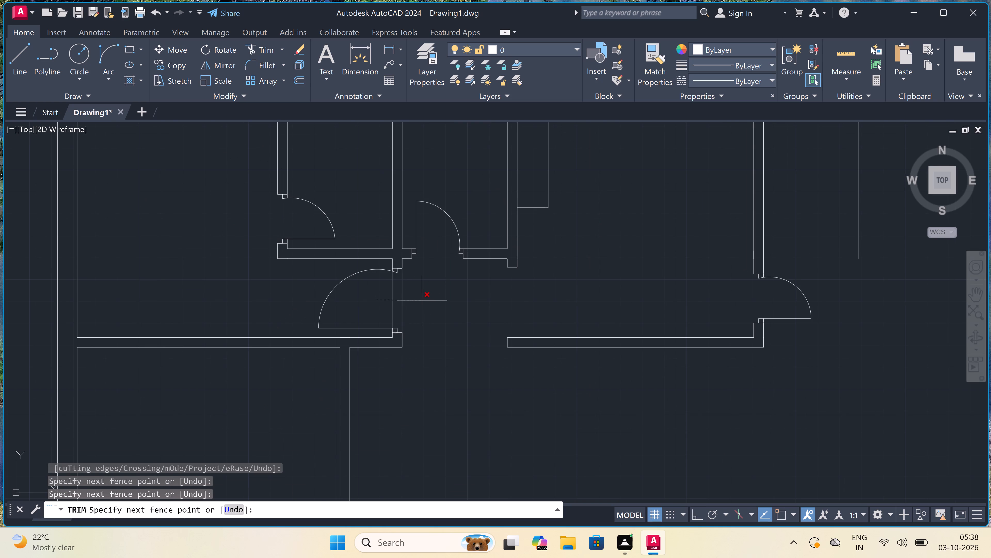
scroll(422, 294, down, 3)
scroll(394, 315, up, 2)
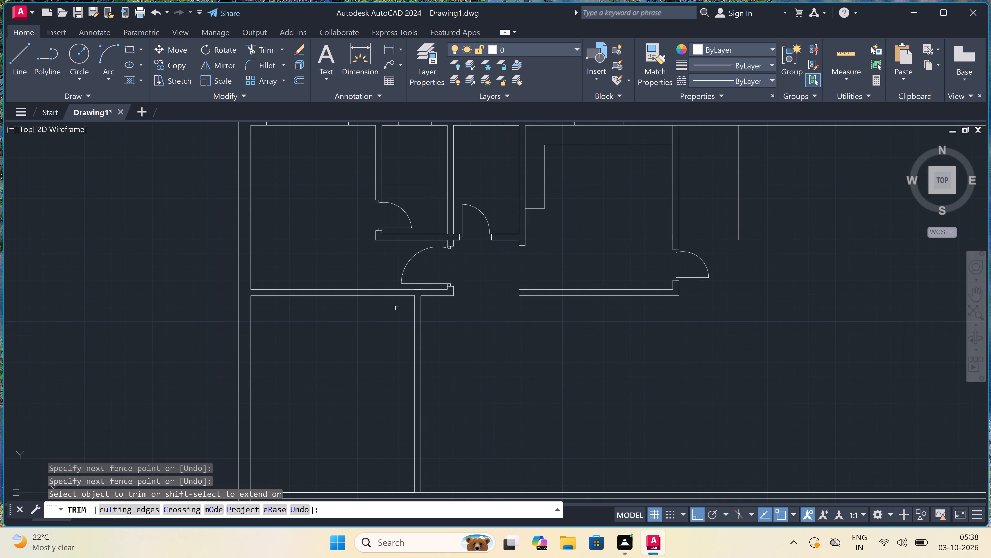
key(Escape)
Draw the upper door jamb across the lower-left room's right wall, with a 2" stop down from its midpoint and a 3' leaf leftward.
scroll(415, 283, up, 2)
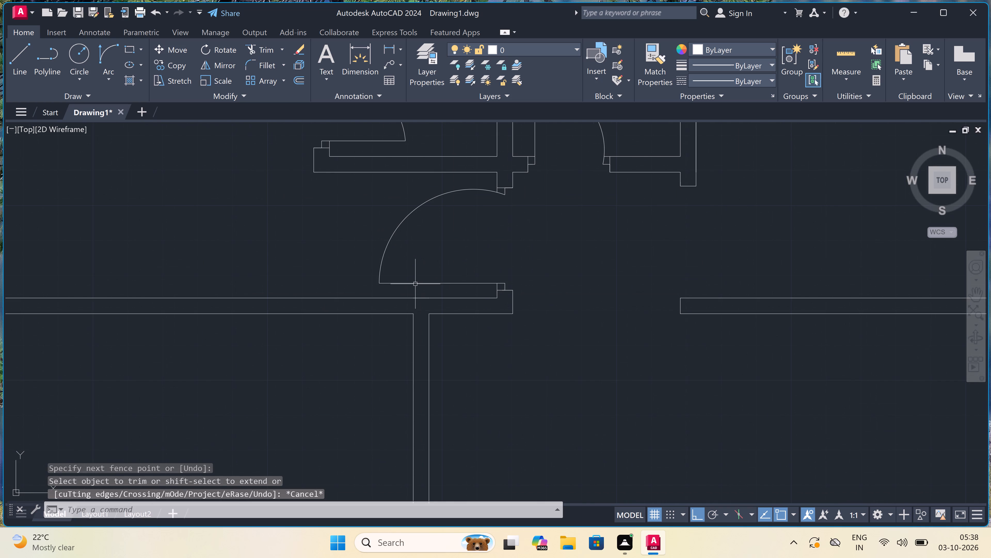
text(l)
key(space)
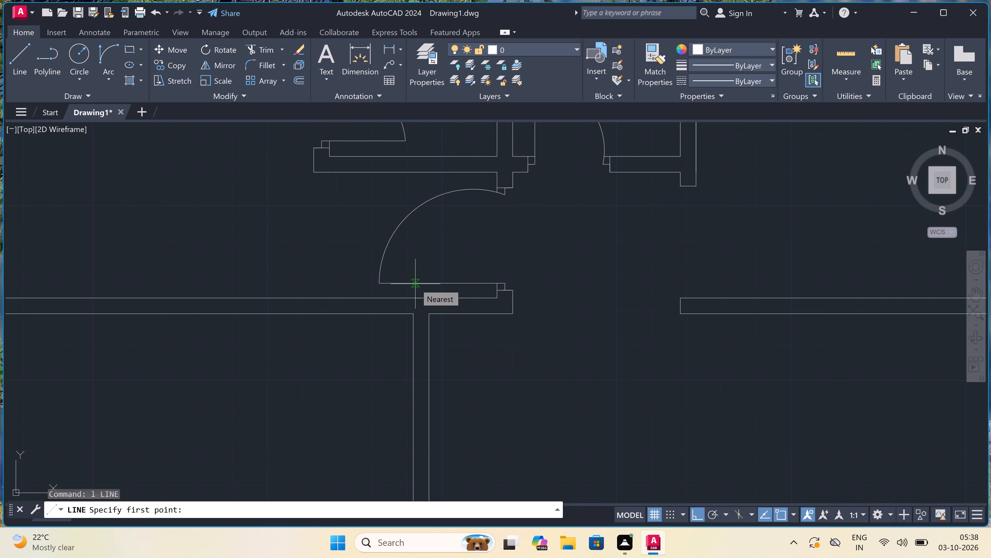
click(425, 331)
click(414, 329)
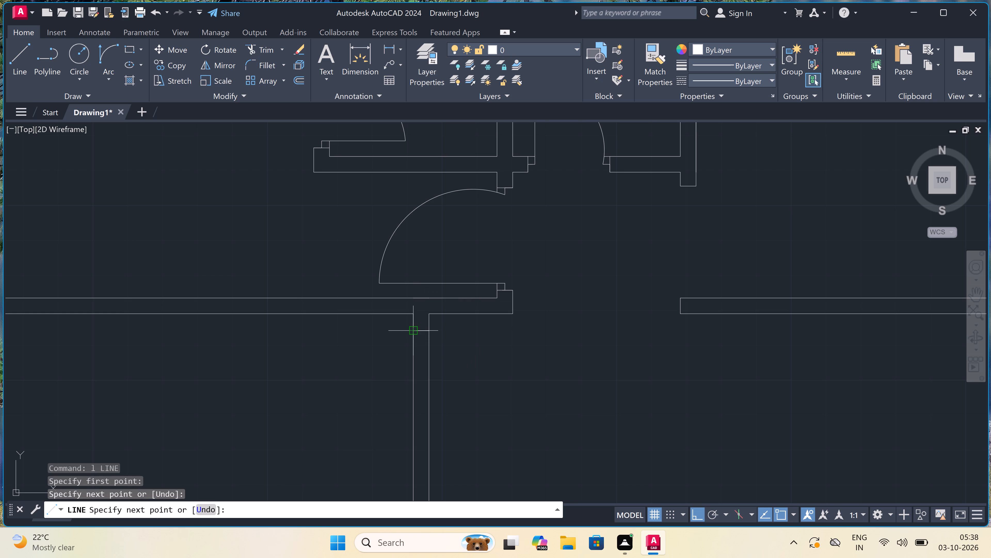
scroll(414, 328, up, 3)
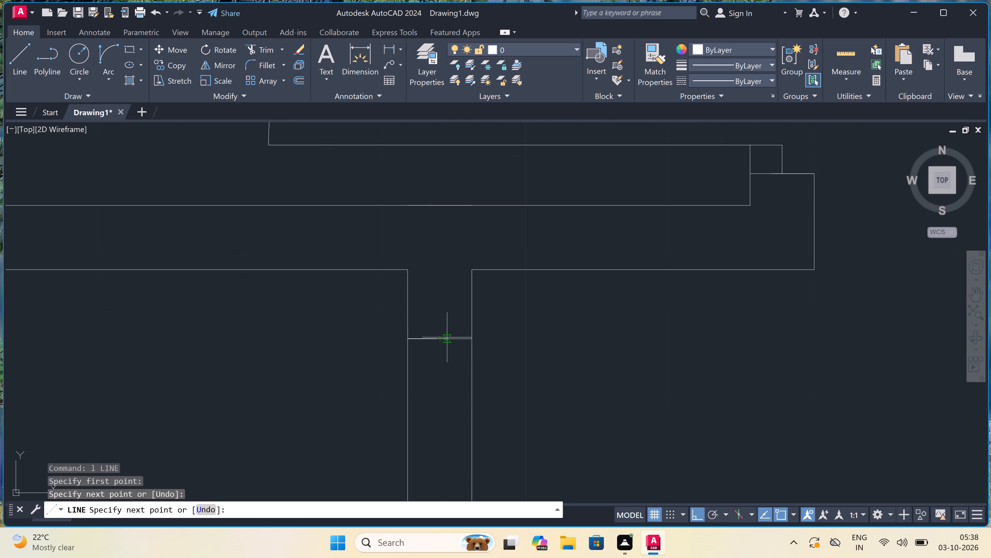
click(443, 336)
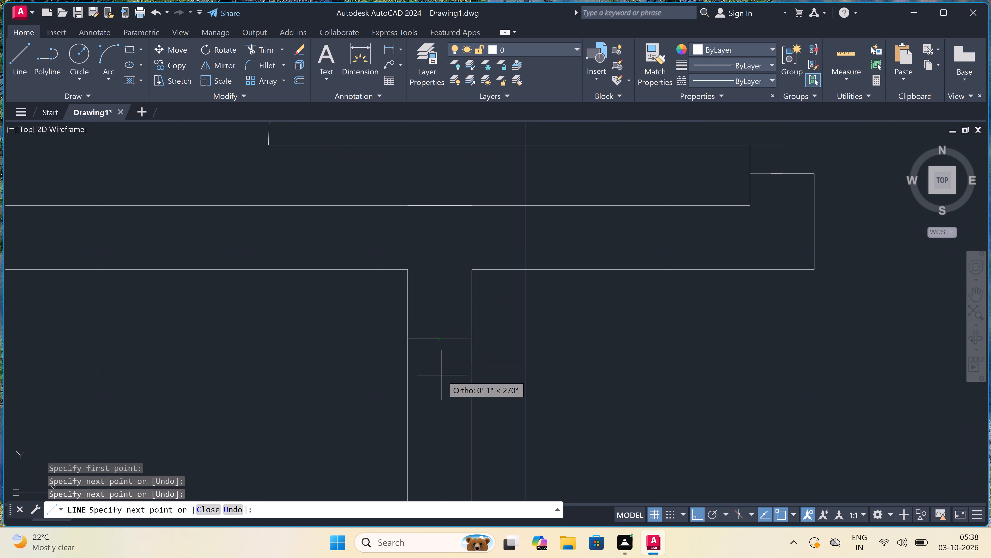
key(2)
key(shift+quotedbl)
key(space)
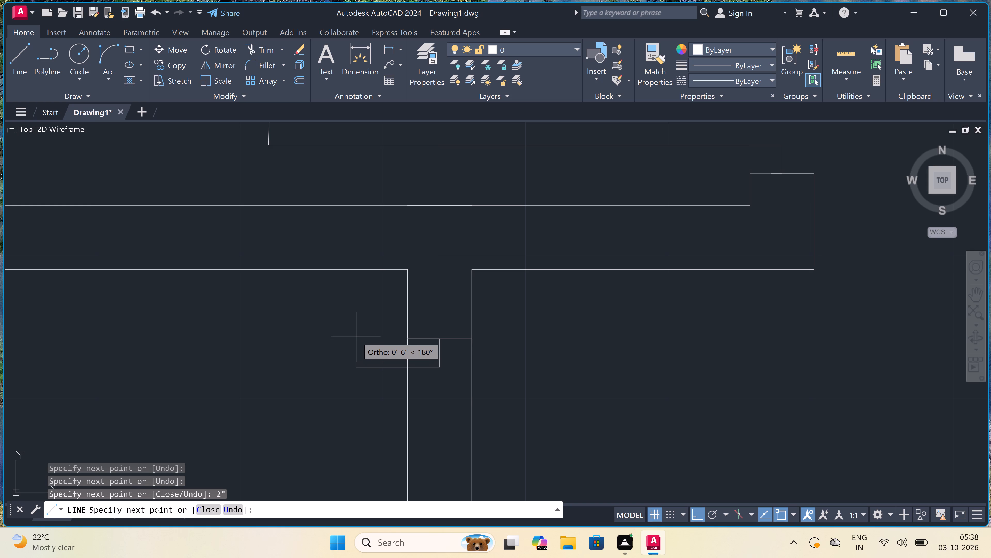
text(3')
key(space)
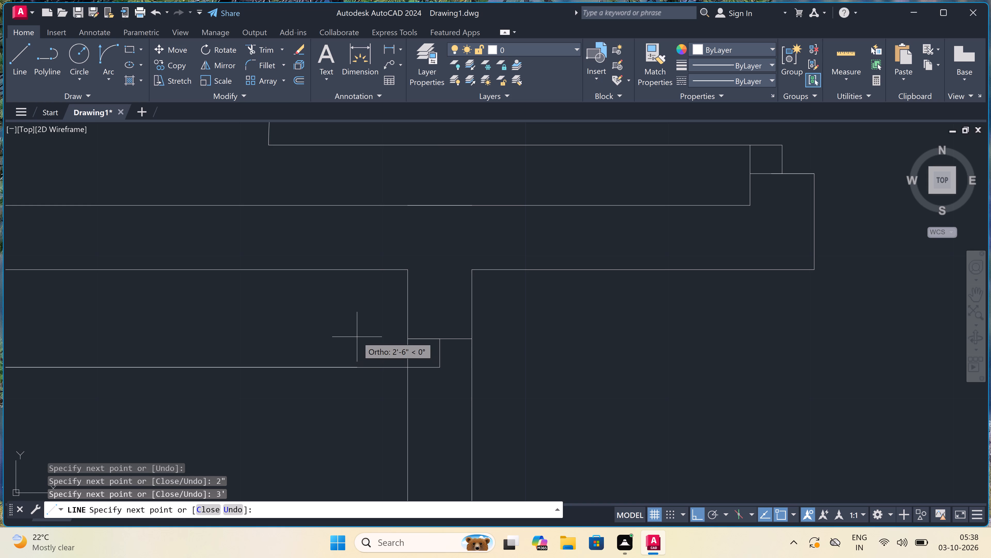
key(Escape)
Draw the lower door jamb line across the lower-left room's right wall below the leaf, with a 2" stop up from its midpoint.
scroll(379, 304, down, 5)
scroll(380, 317, up, 1)
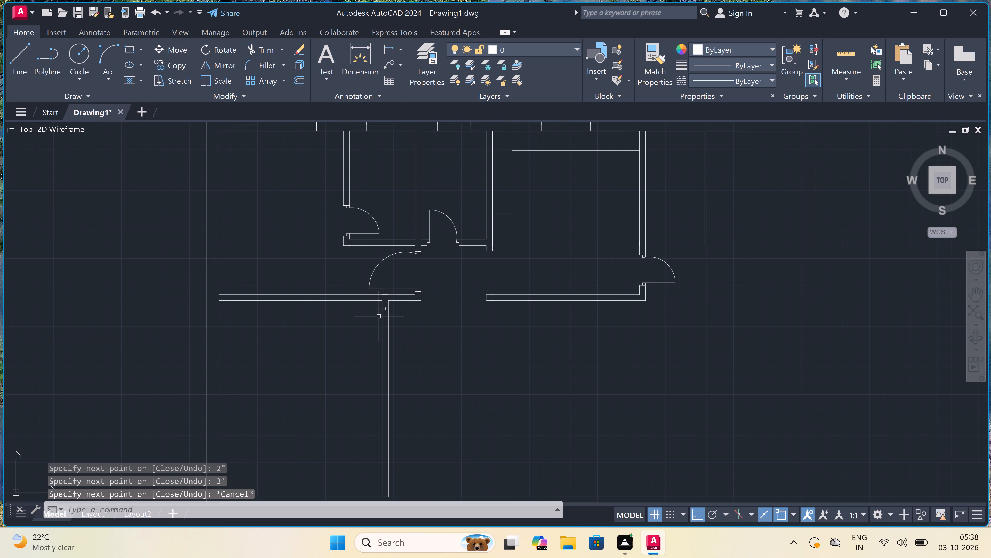
scroll(379, 317, up, 3)
key(space)
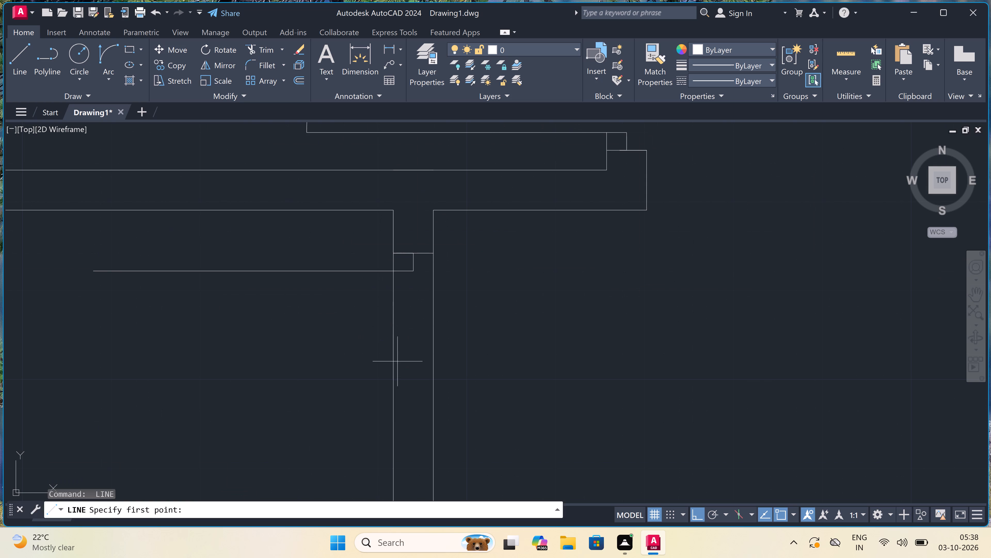
scroll(417, 368, down, 3)
scroll(408, 393, up, 2)
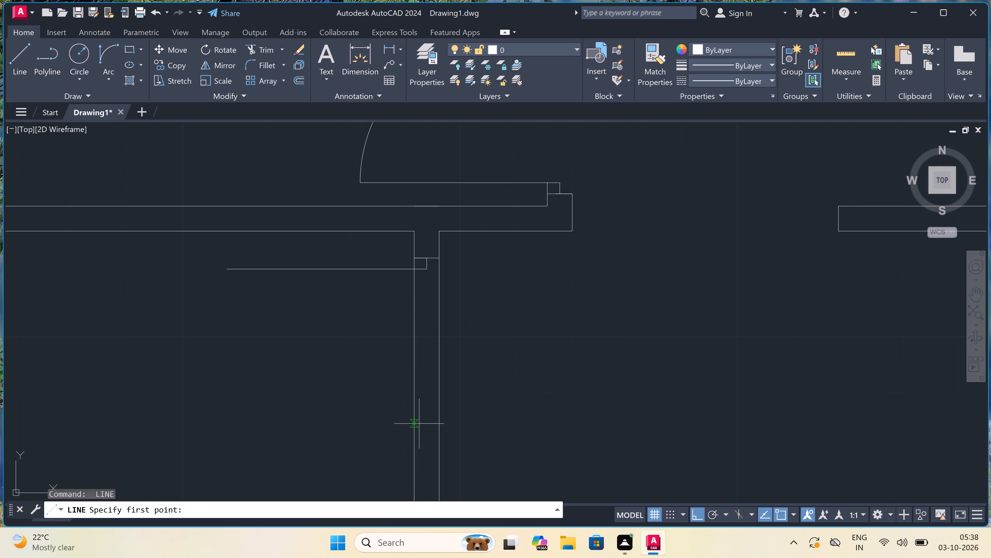
click(420, 424)
click(442, 426)
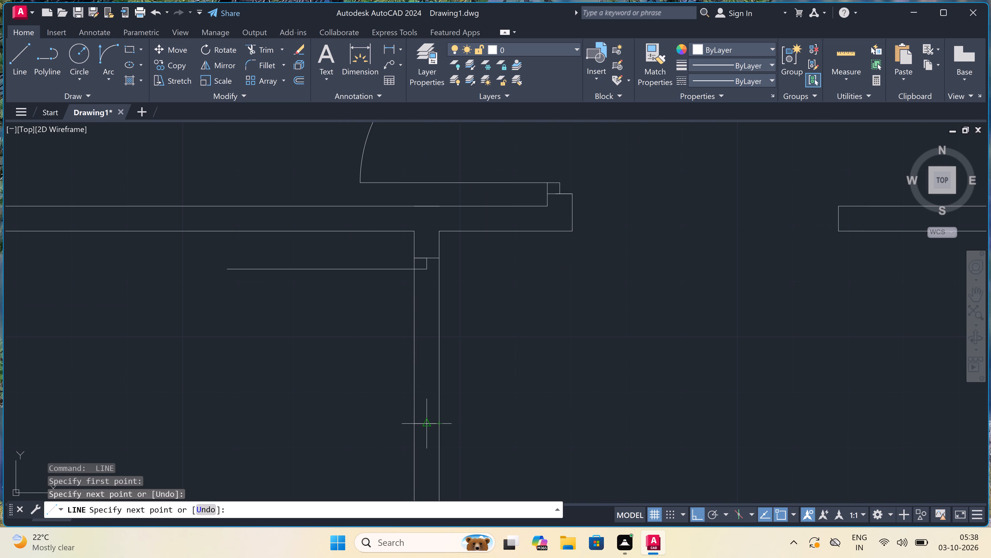
click(425, 424)
key(2)
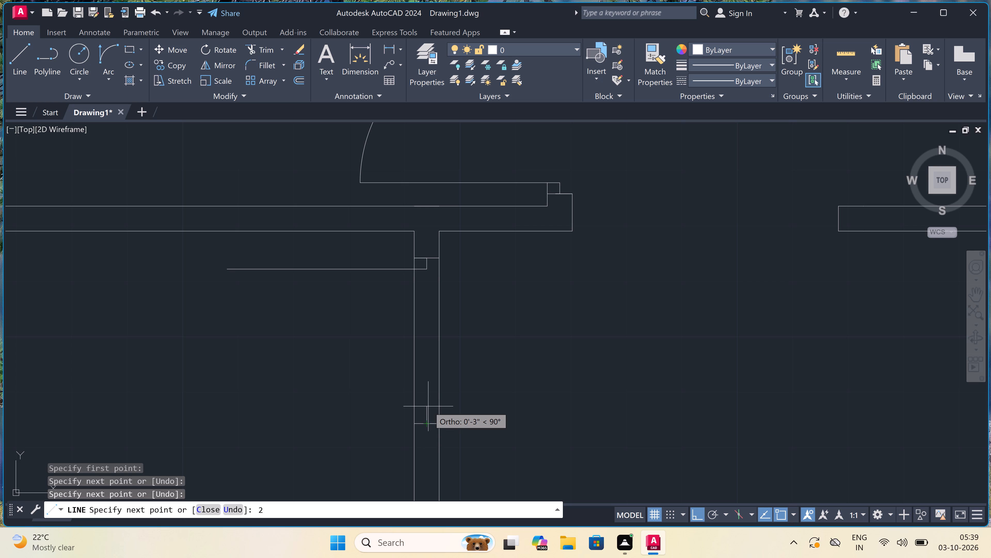
text(")
key(space)
key(Escape)
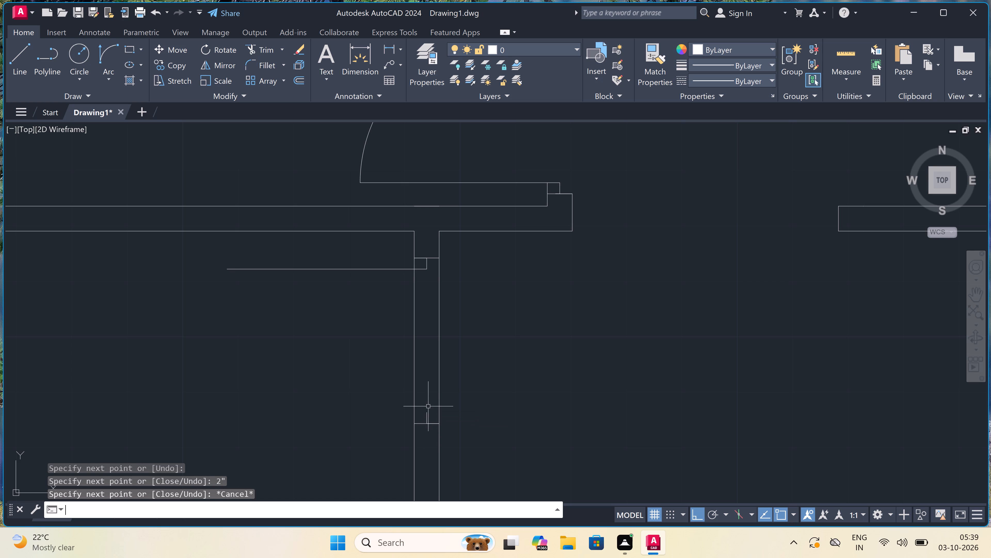
Draw the door swing arc from the 3' leaf's outer end to the end of the lower jamb's stop.
drag(105, 59, 107, 64)
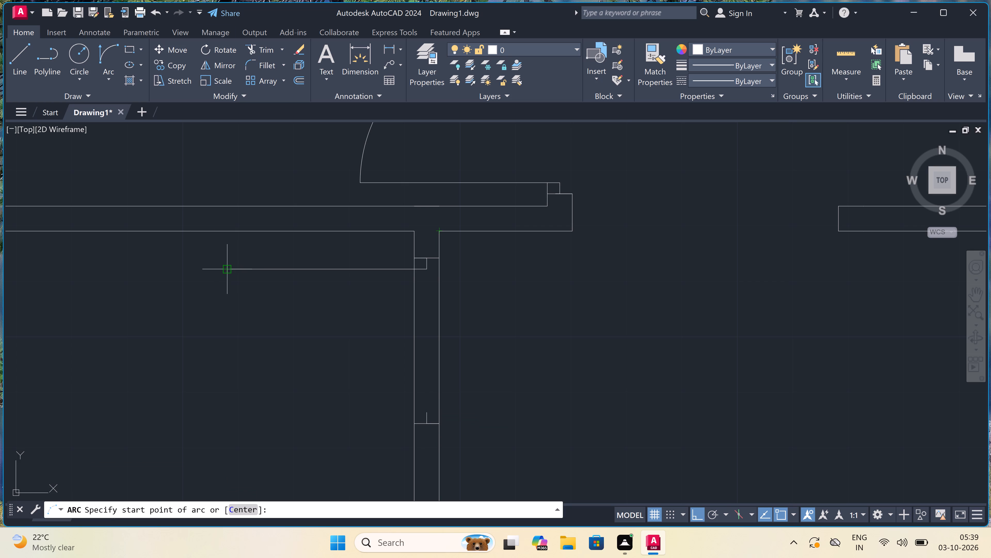
drag(228, 266, 231, 270)
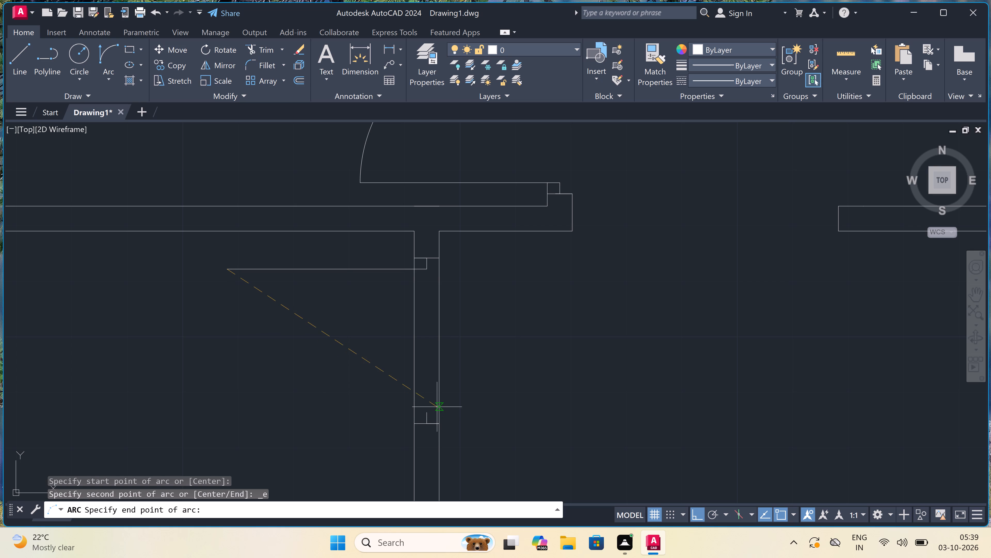
click(428, 410)
click(362, 440)
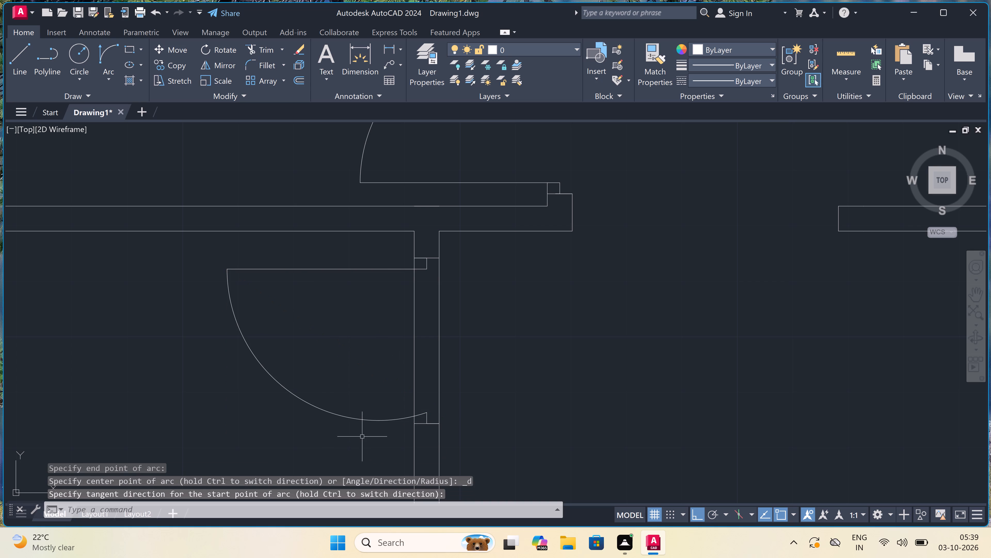
Trim both wall lines between the two jambs to open the lower-left room's doorway.
text(tr)
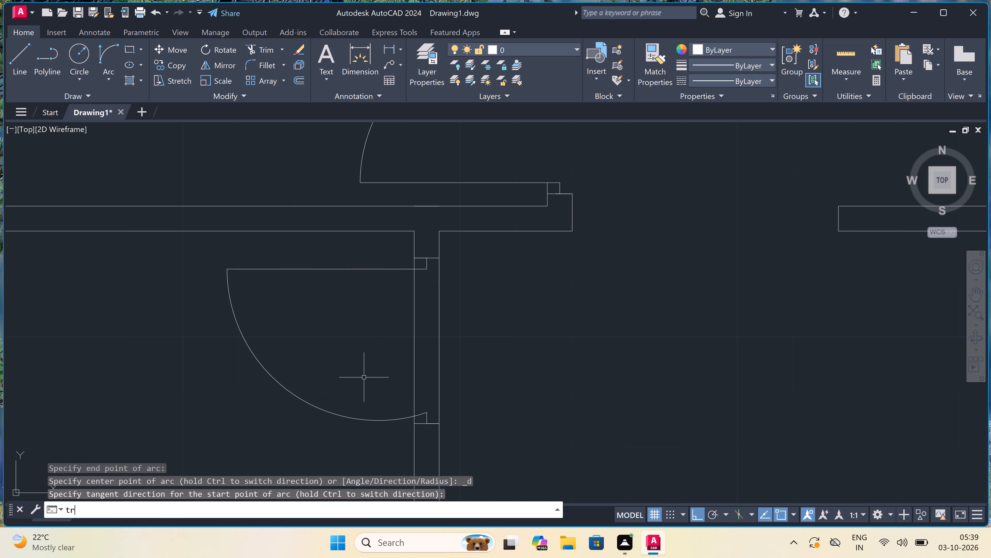
key(space)
click(364, 375)
click(589, 371)
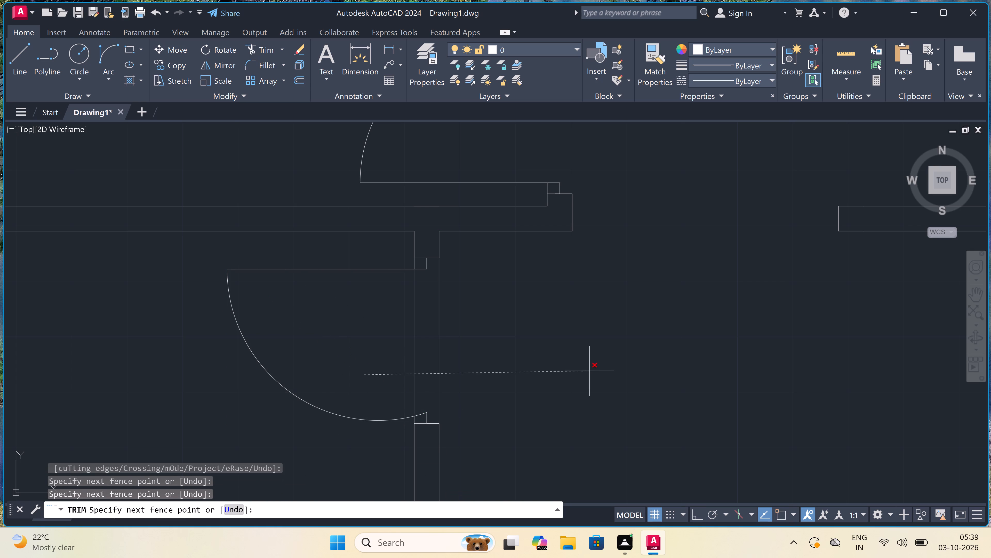
Trim the short line between the partition's two faces where it meets the horizontal wall below the lower-left room.
scroll(494, 337, down, 3)
scroll(315, 300, down, 1)
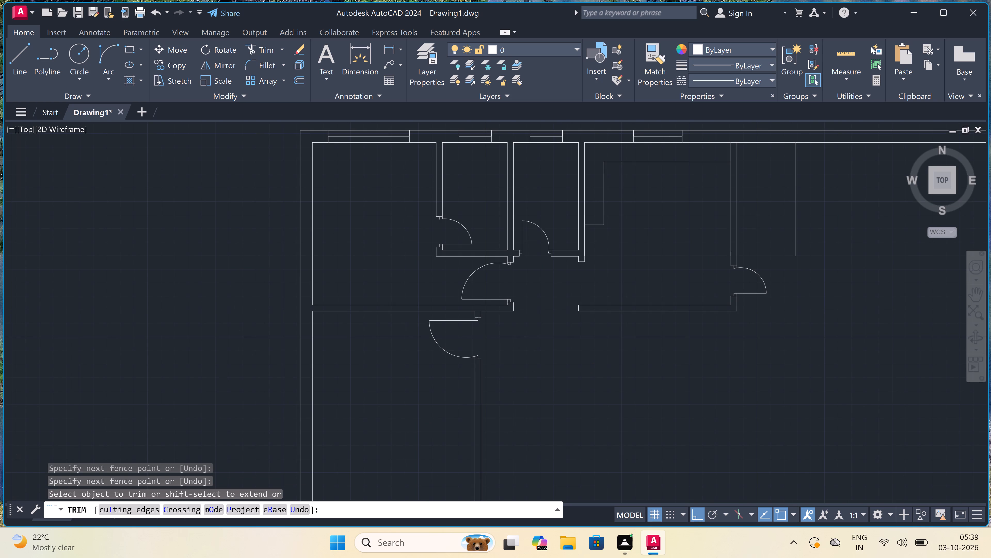
scroll(315, 300, down, 1)
scroll(367, 382, up, 4)
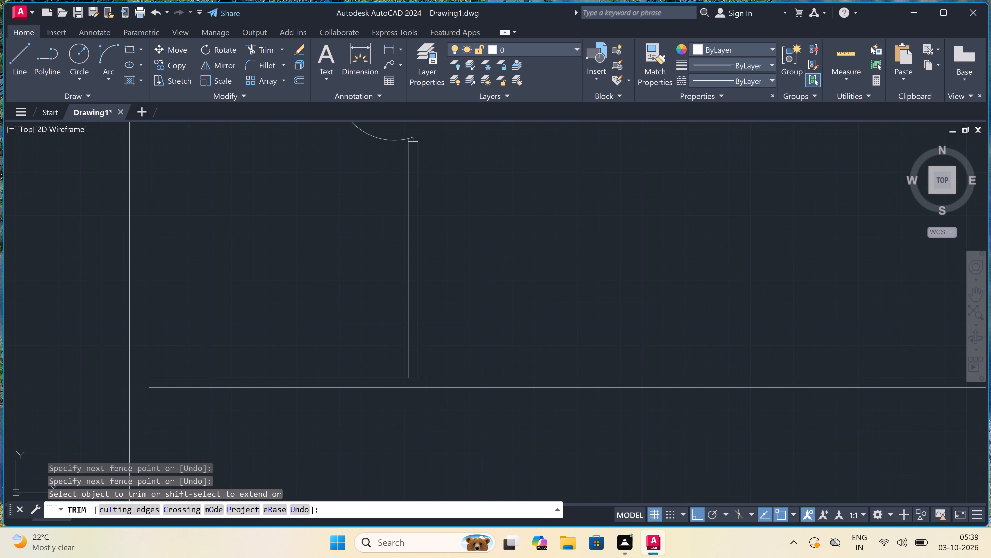
scroll(449, 383, up, 1)
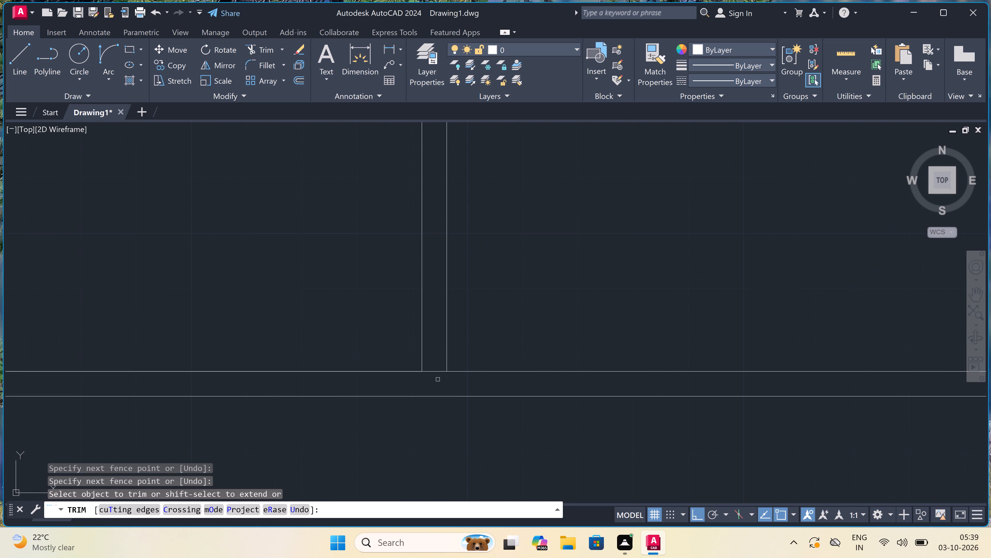
click(438, 381)
click(440, 356)
scroll(440, 357, down, 3)
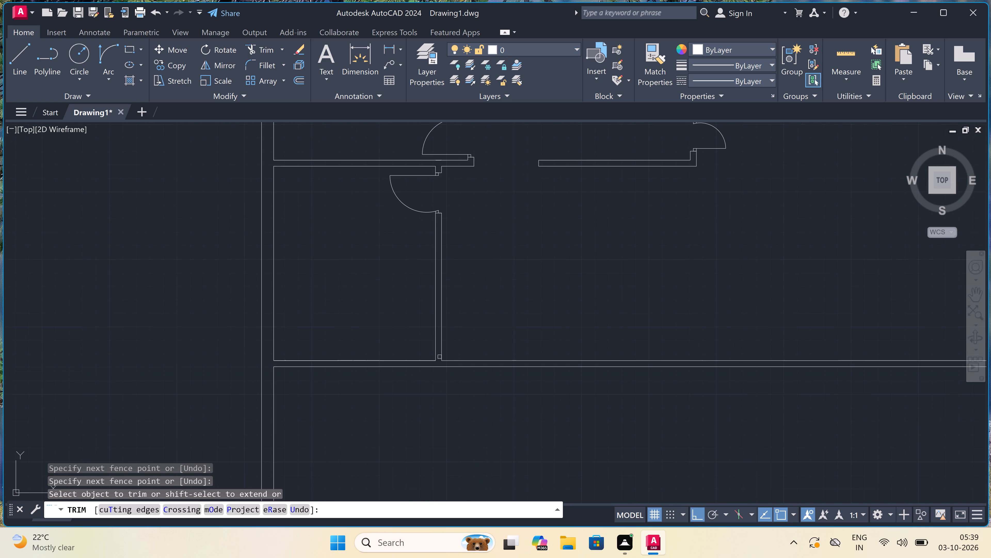
scroll(417, 328, down, 2)
scroll(402, 299, up, 2)
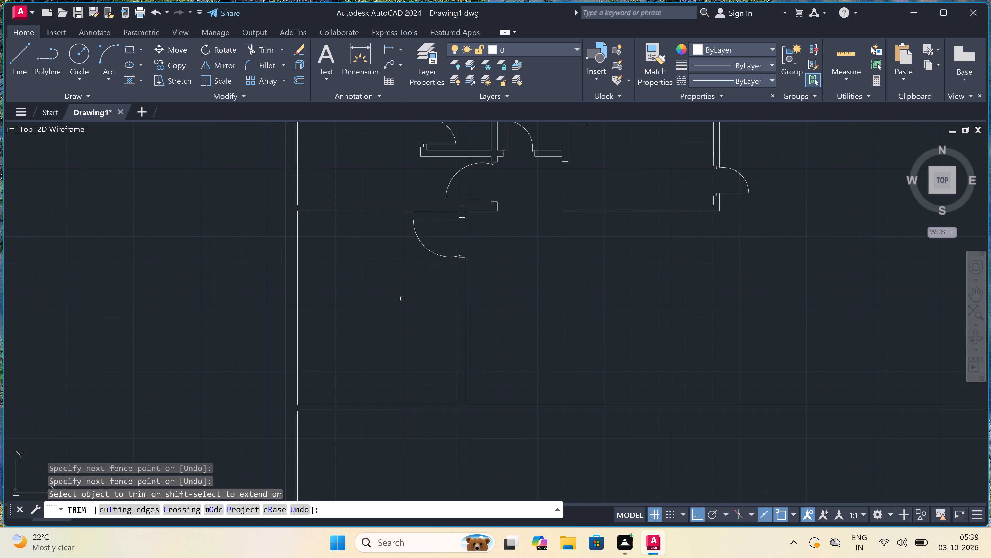
key(Escape)
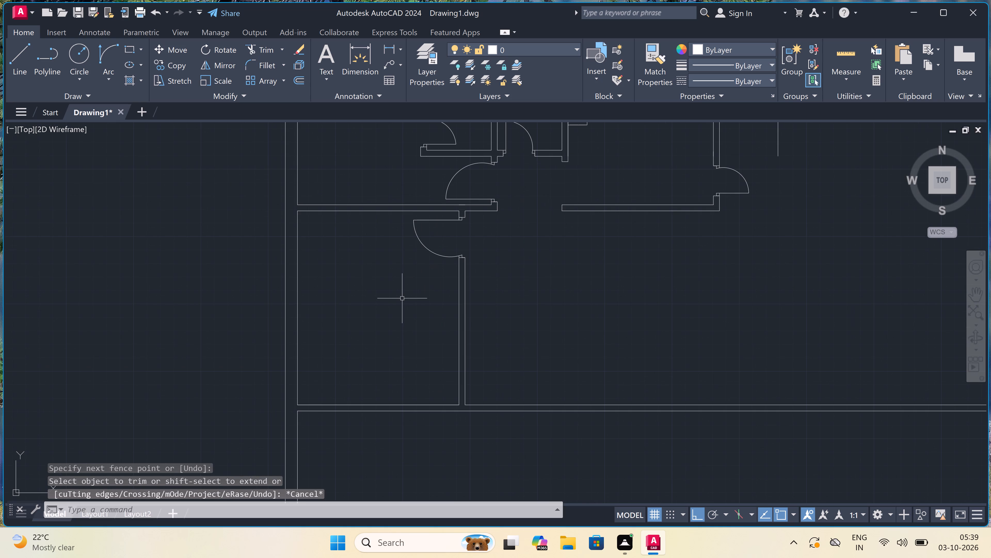
Draw a 5' window in the lower-left room's left outer wall, with end lines across the wall and a line along its middle.
text(l)
key(space)
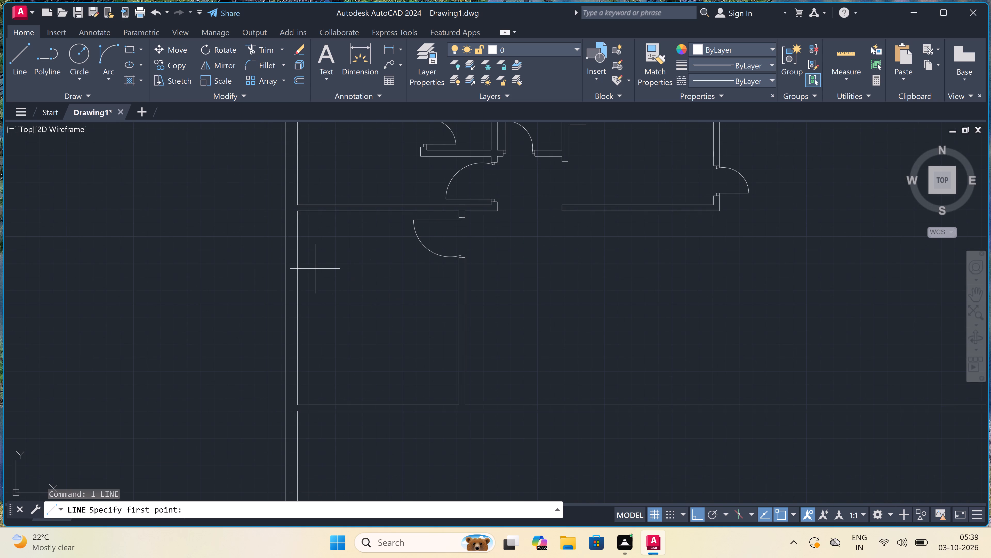
click(300, 260)
scroll(283, 257, up, 2)
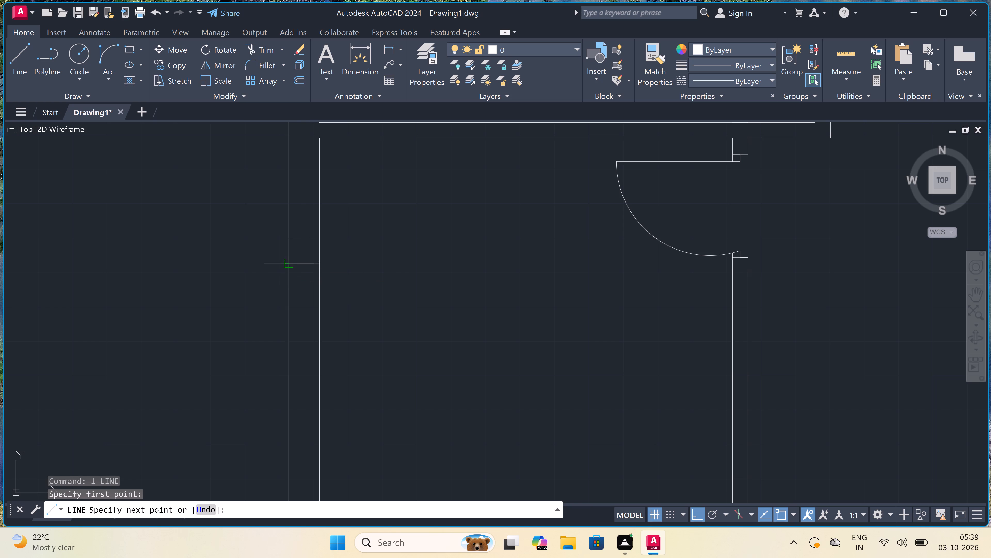
click(291, 262)
drag(307, 261, 307, 263)
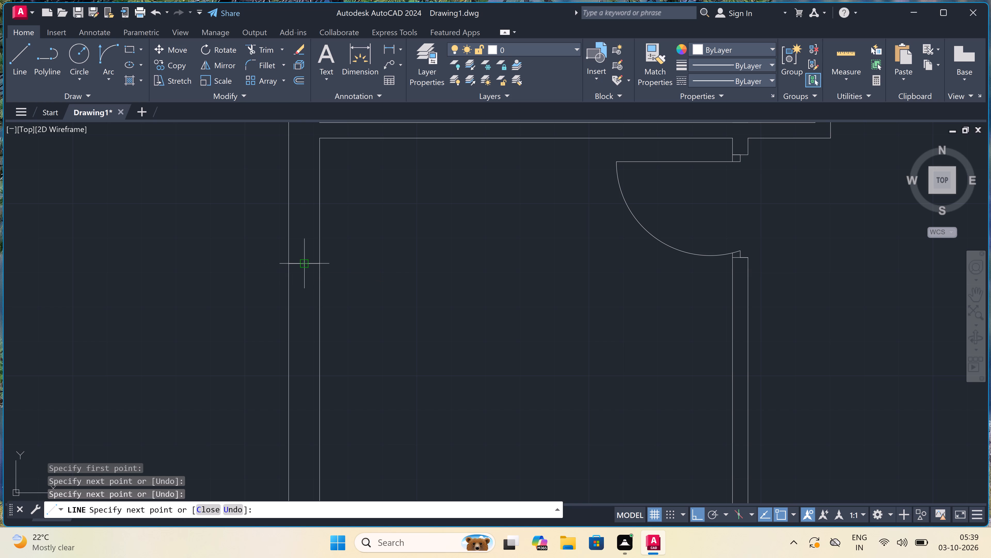
key(5)
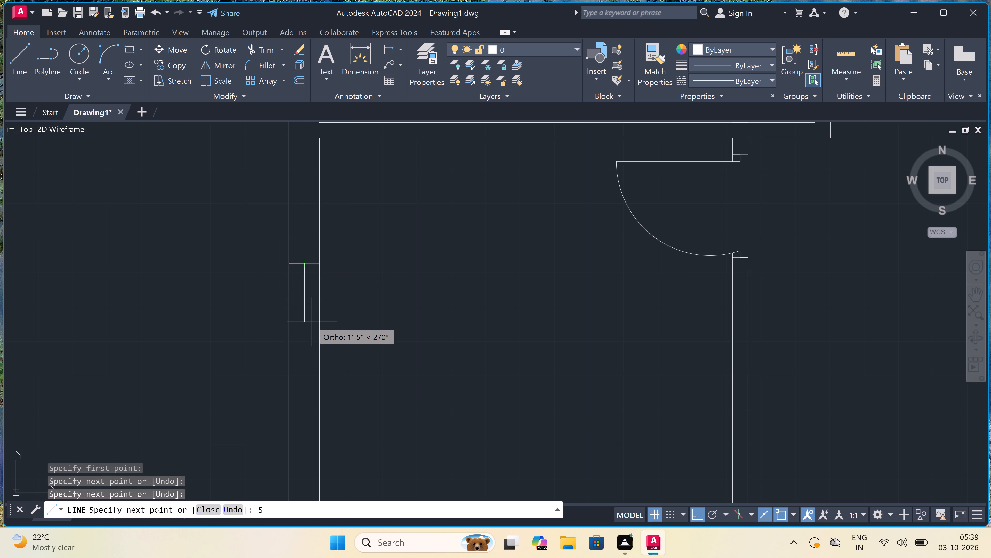
text(')
key(space)
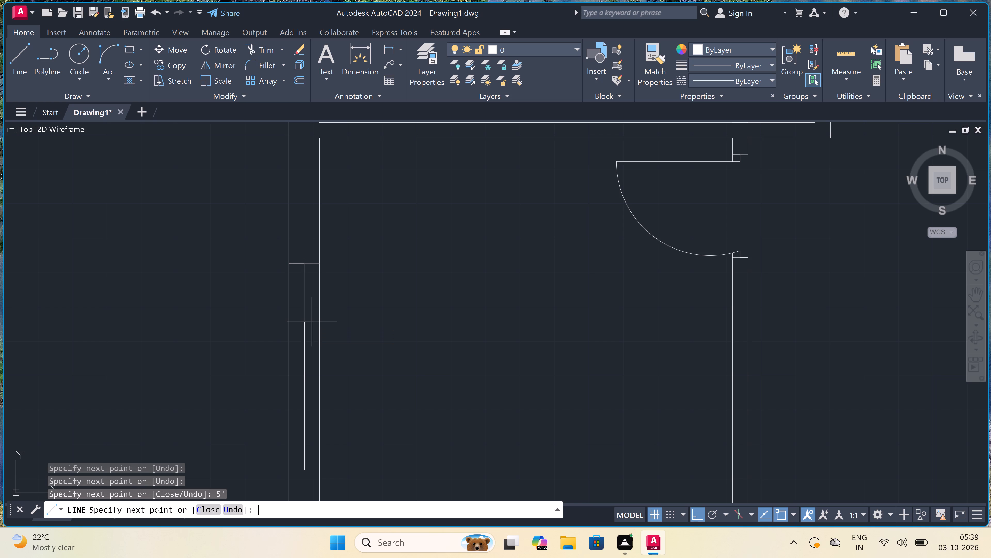
scroll(316, 318, down, 4)
scroll(319, 349, up, 4)
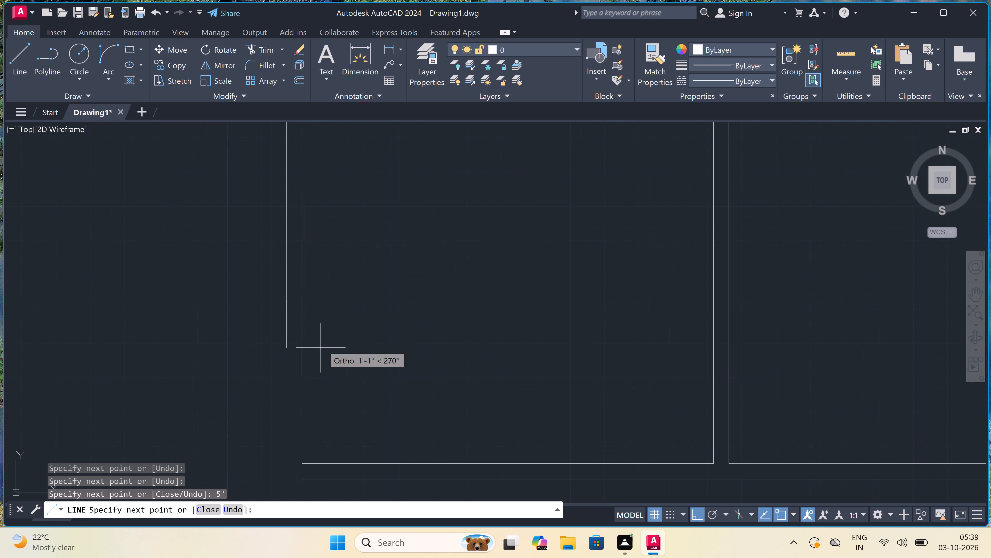
click(301, 297)
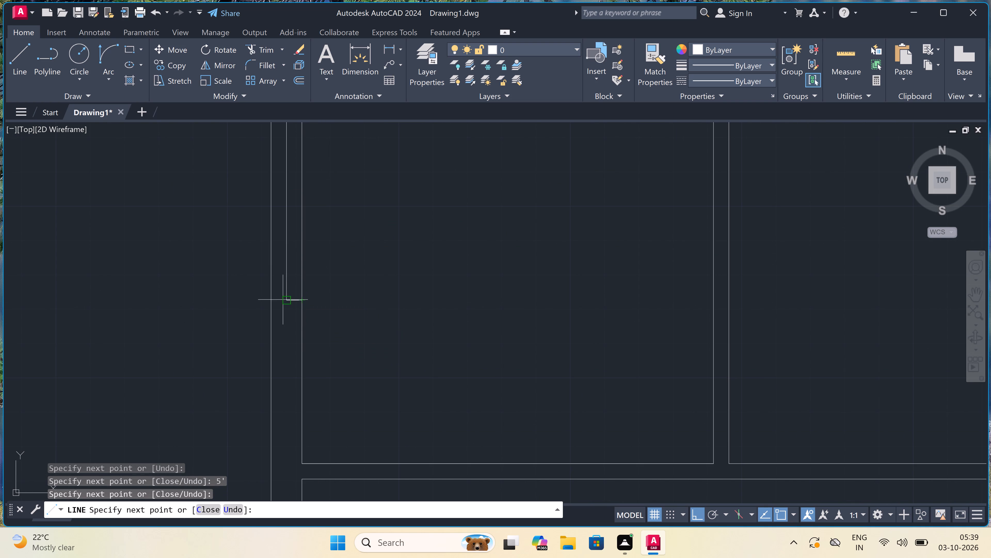
click(268, 300)
key(Escape)
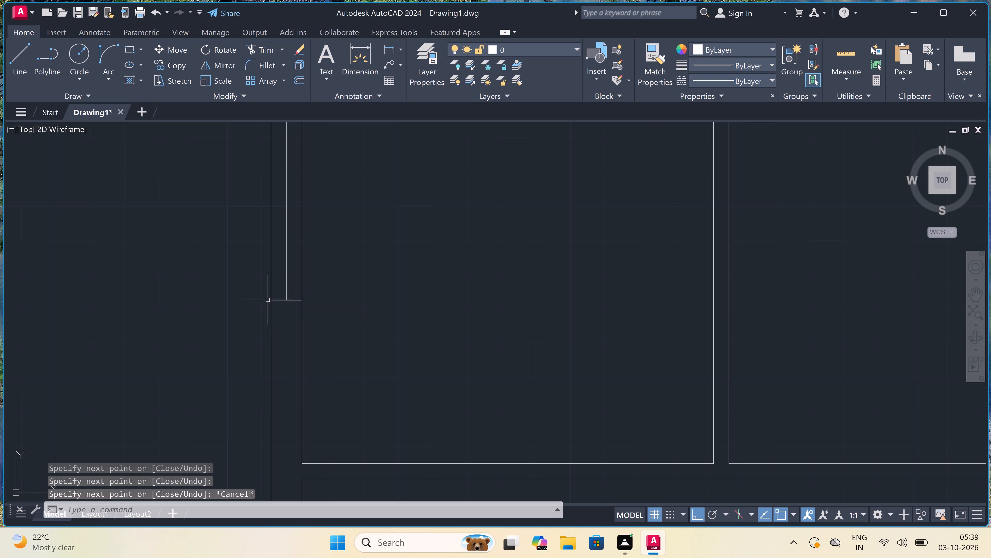
Offset the outer face line of the lower-left room's right wall 17'7.5" to the right.
scroll(268, 299, down, 7)
scroll(313, 269, up, 3)
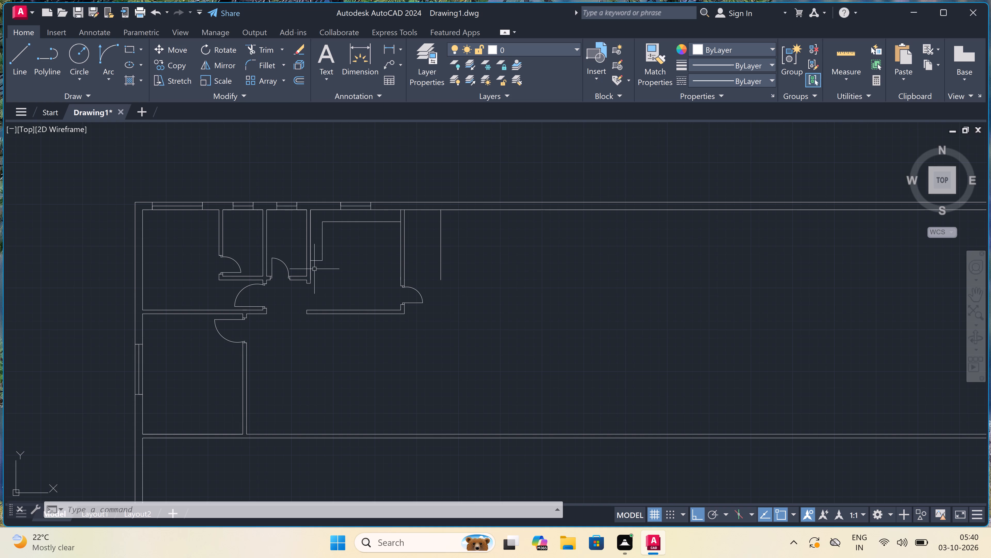
text(o)
key(space)
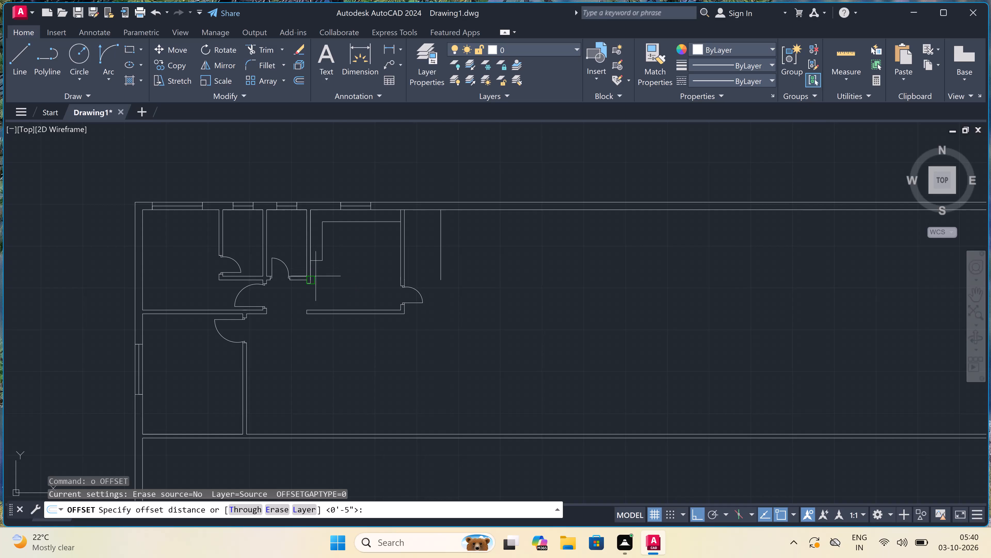
scroll(251, 386, up, 1)
drag(244, 379, 244, 379)
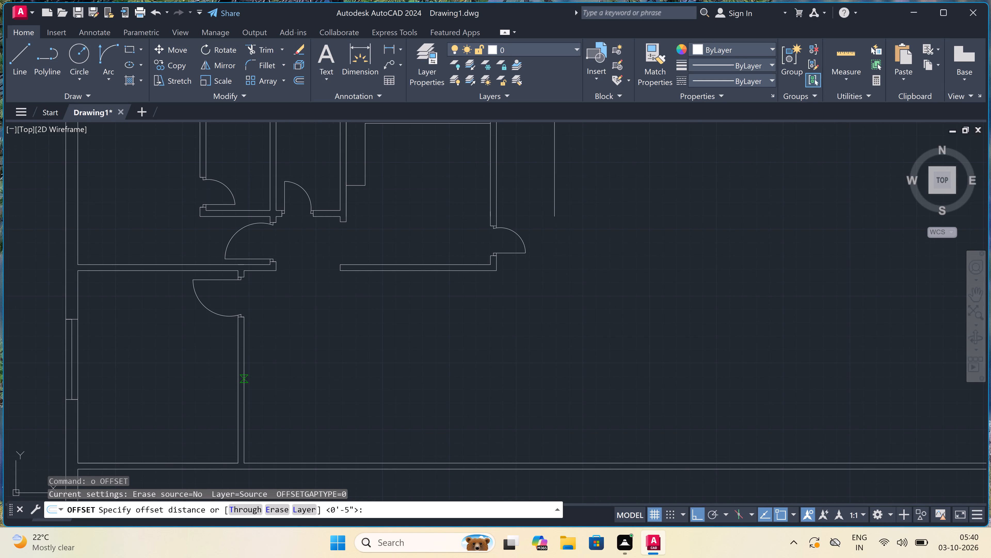
drag(244, 379, 257, 381)
text(17)
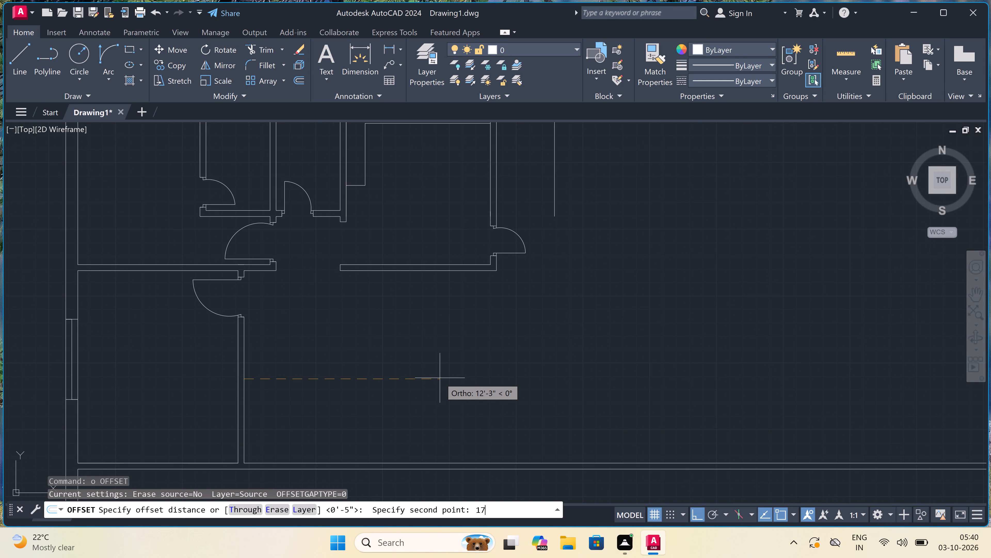
key(apostrophe)
key(7)
key(period)
key(5)
key(shift+quotedbl)
key(space)
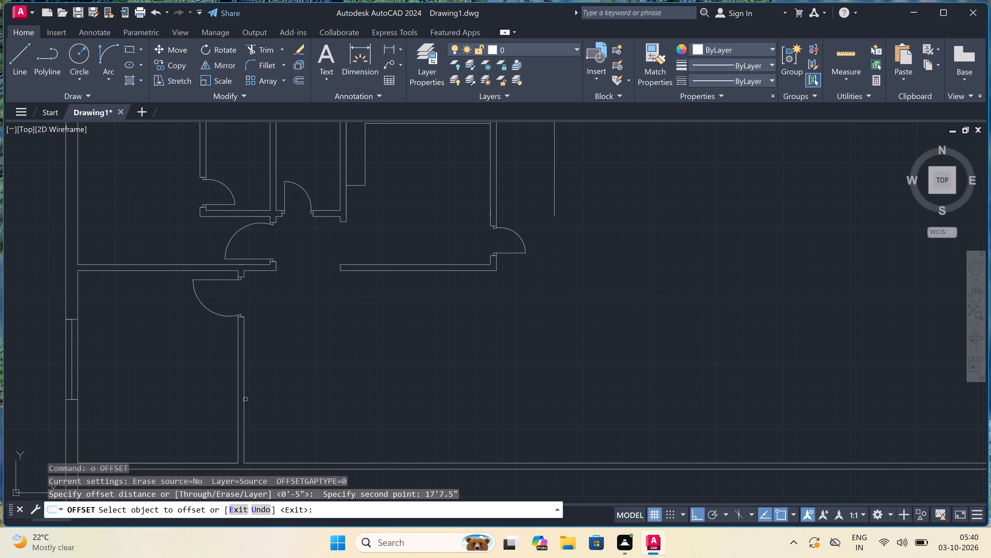
drag(244, 397, 248, 399)
click(336, 405)
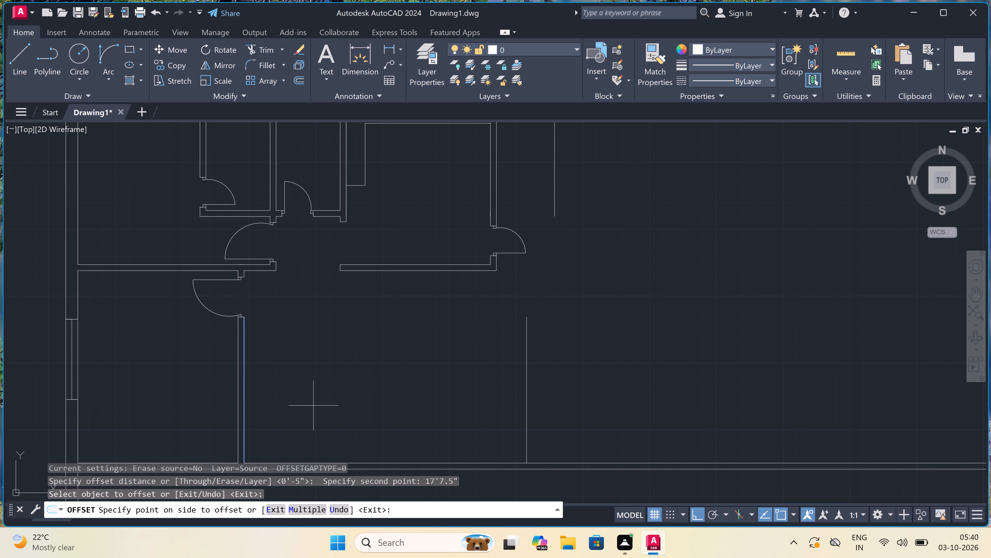
scroll(336, 404, down, 1)
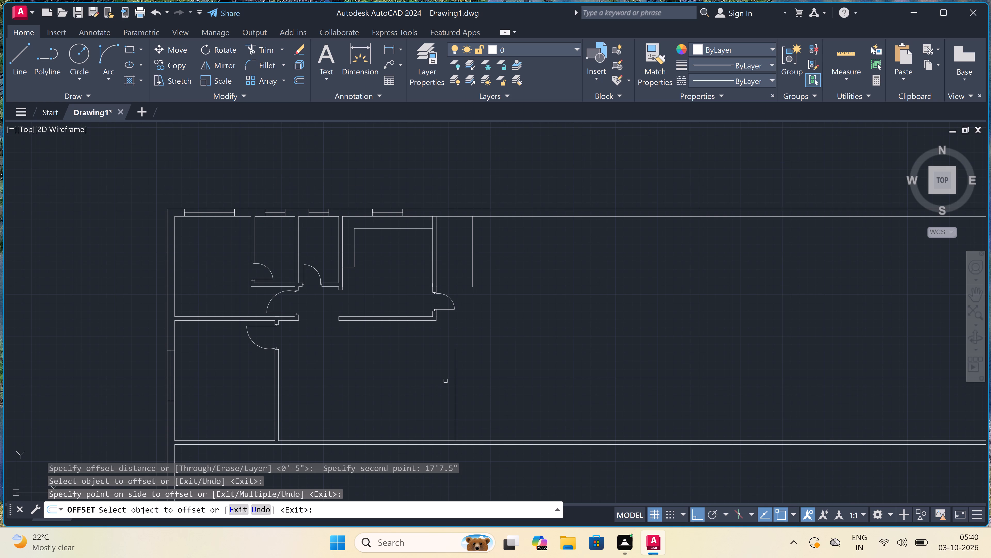
Offset the free-standing vertical line to the right of the lower-left room by 9" to its right to form a wall.
scroll(445, 381, down, 2)
scroll(464, 370, up, 2)
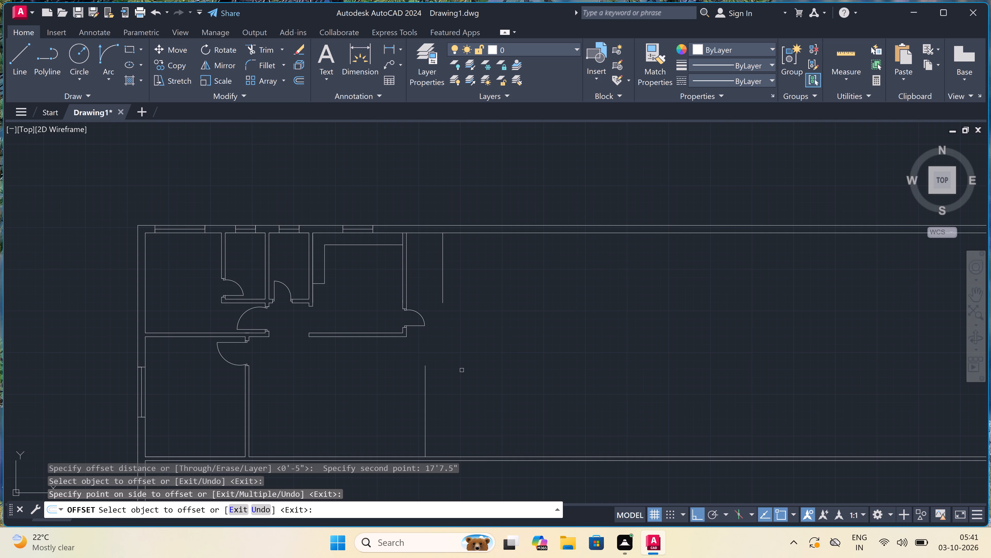
key(Escape)
key(space)
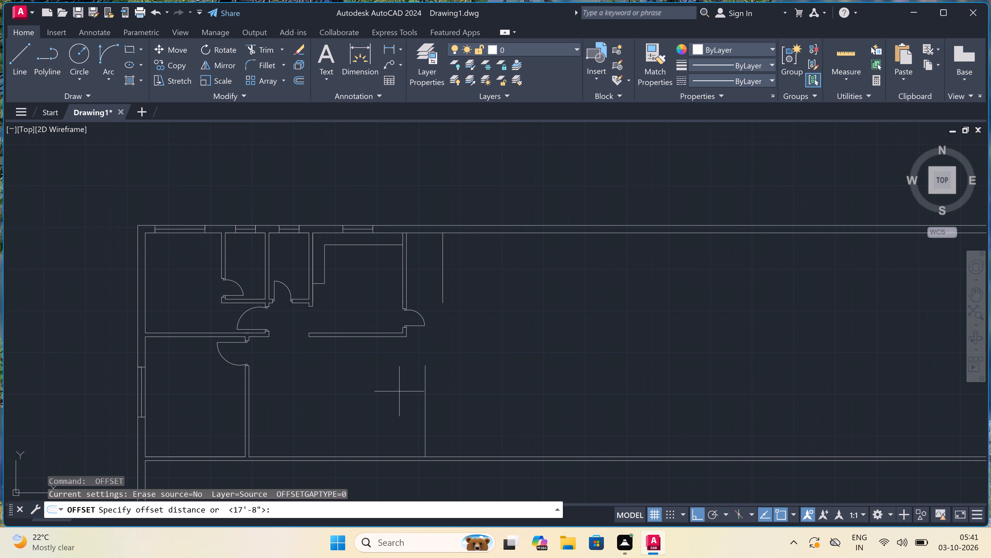
click(428, 393)
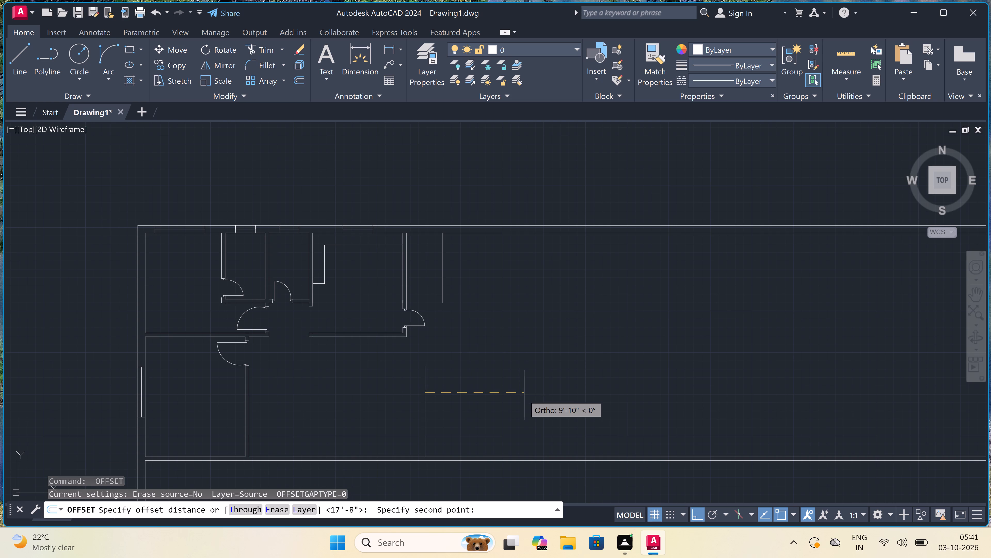
key(9)
text(")
key(space)
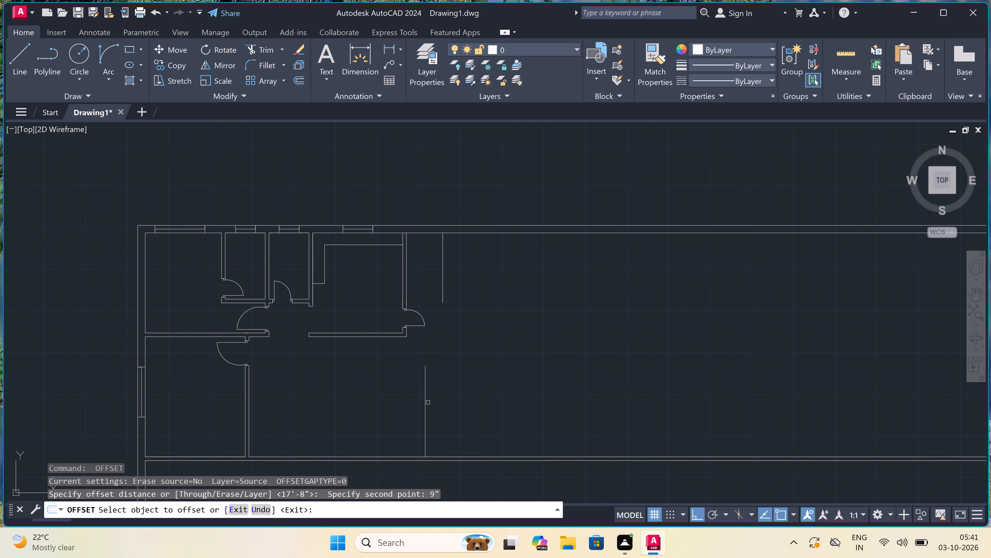
click(425, 392)
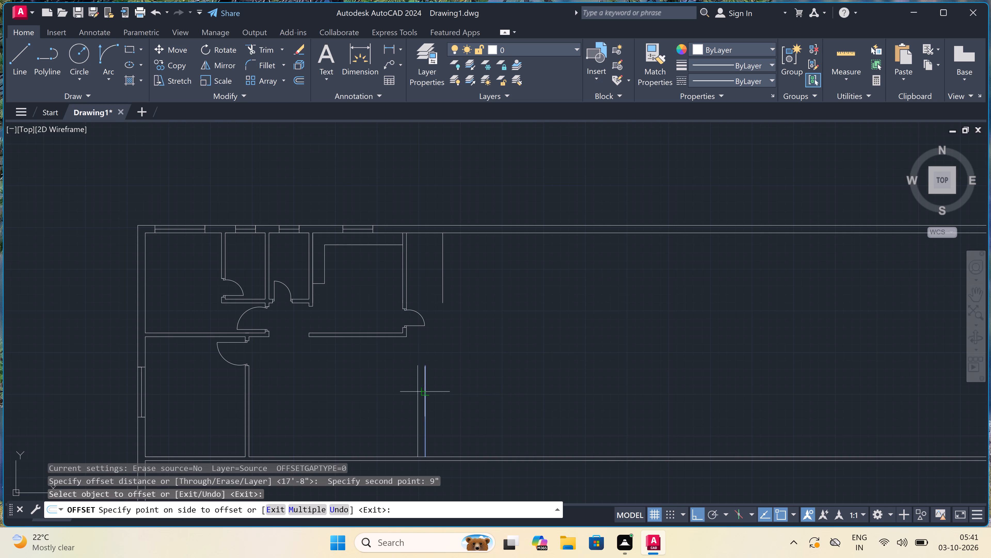
click(452, 398)
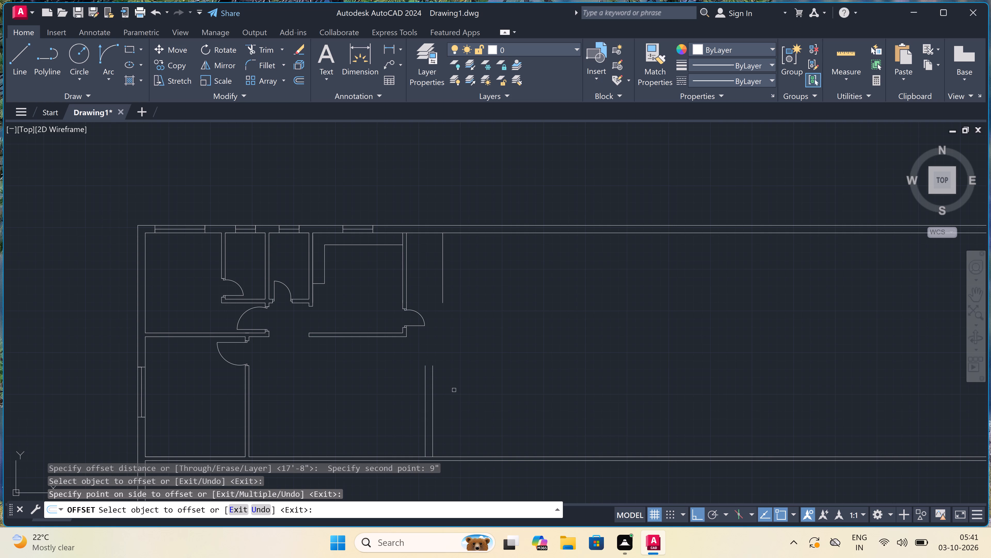
key(Escape)
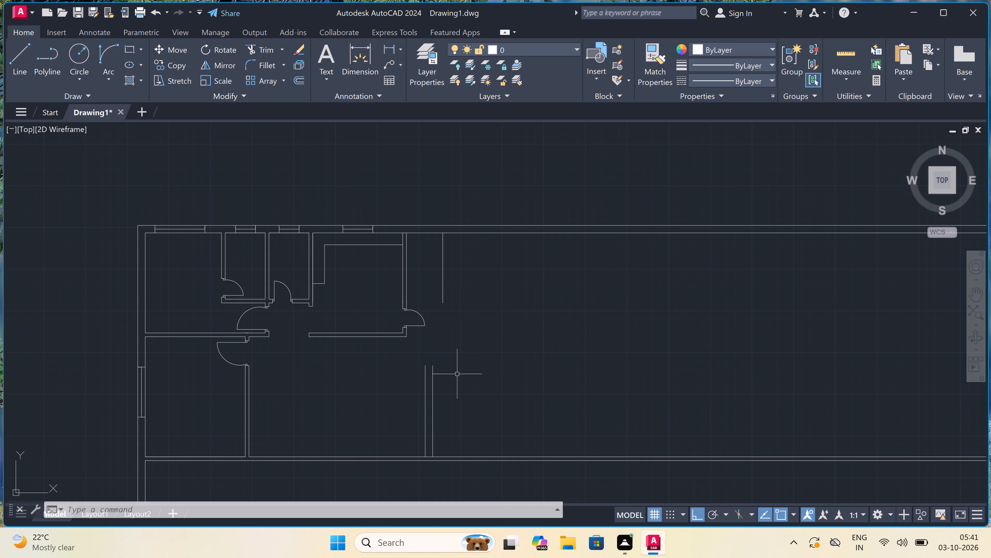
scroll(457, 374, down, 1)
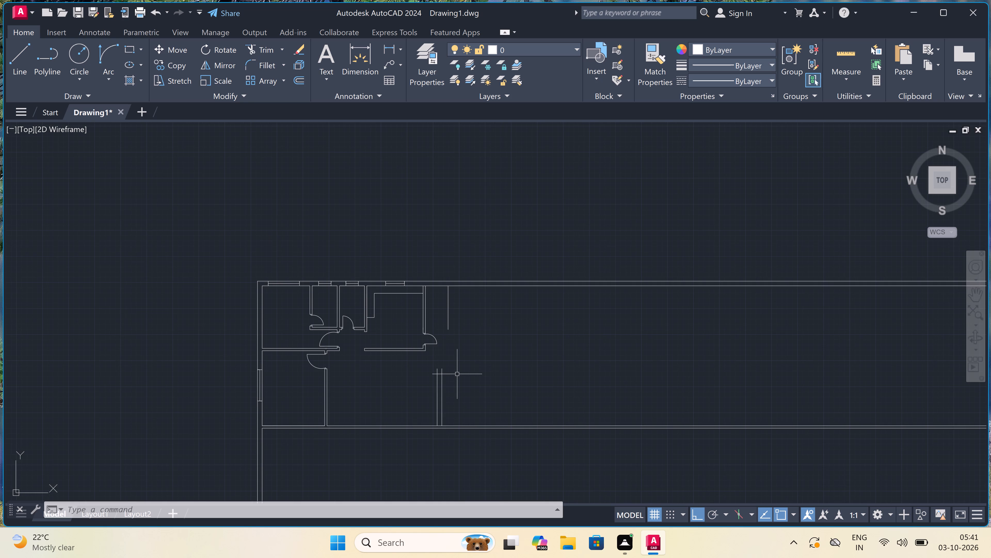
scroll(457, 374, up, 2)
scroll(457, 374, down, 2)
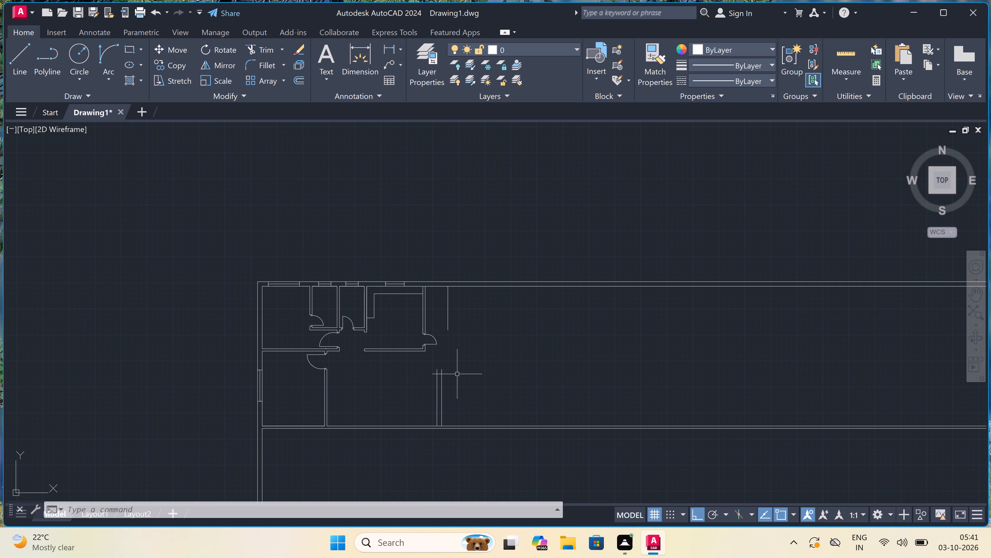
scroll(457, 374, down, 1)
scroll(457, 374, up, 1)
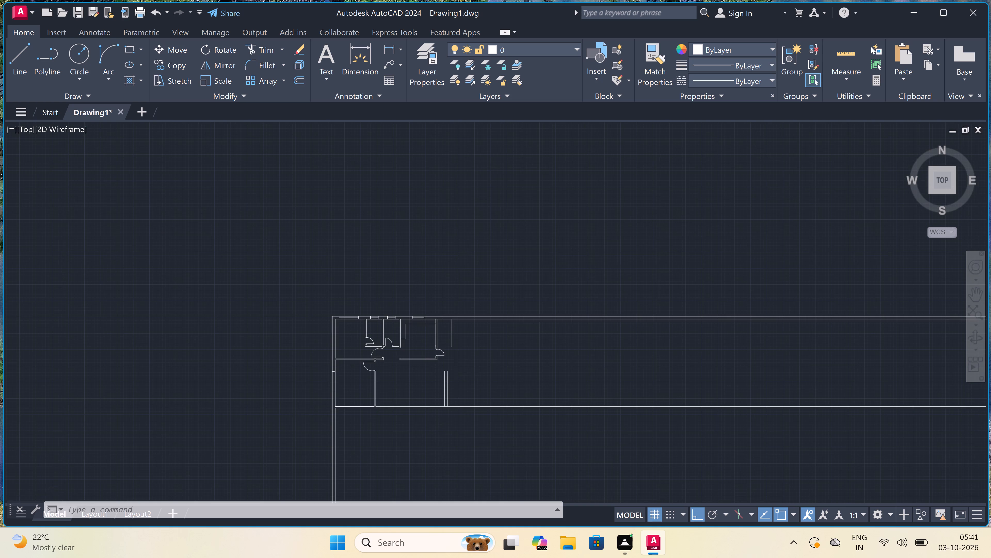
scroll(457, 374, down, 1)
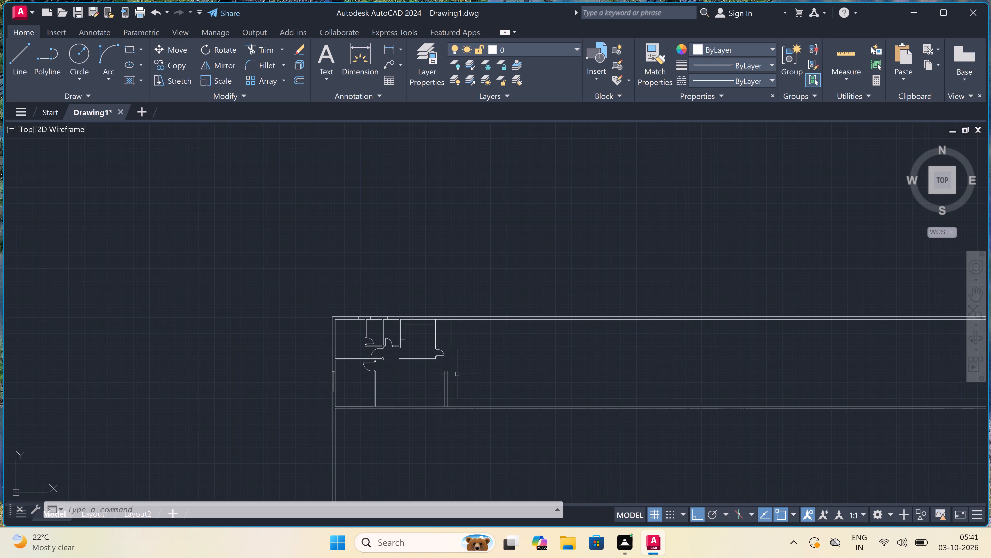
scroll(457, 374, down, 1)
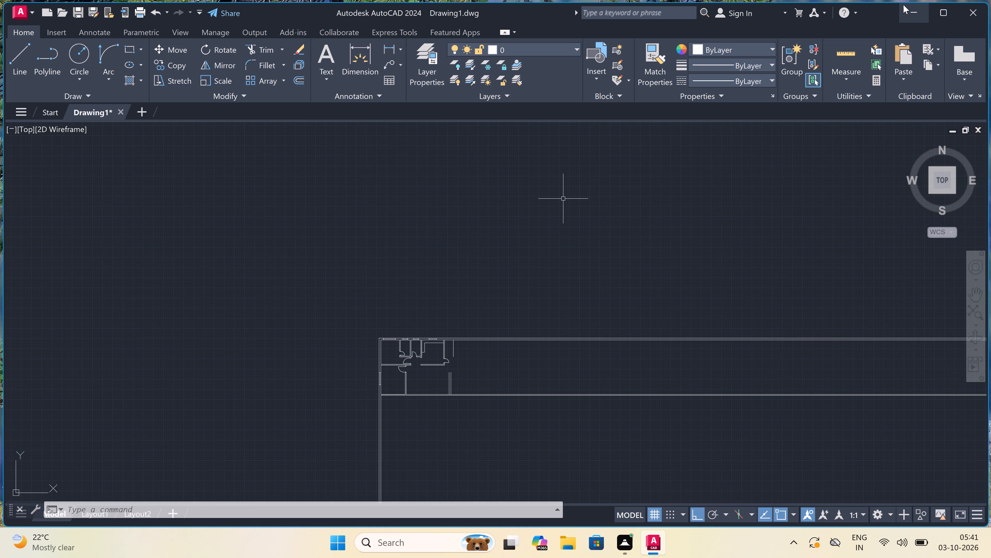
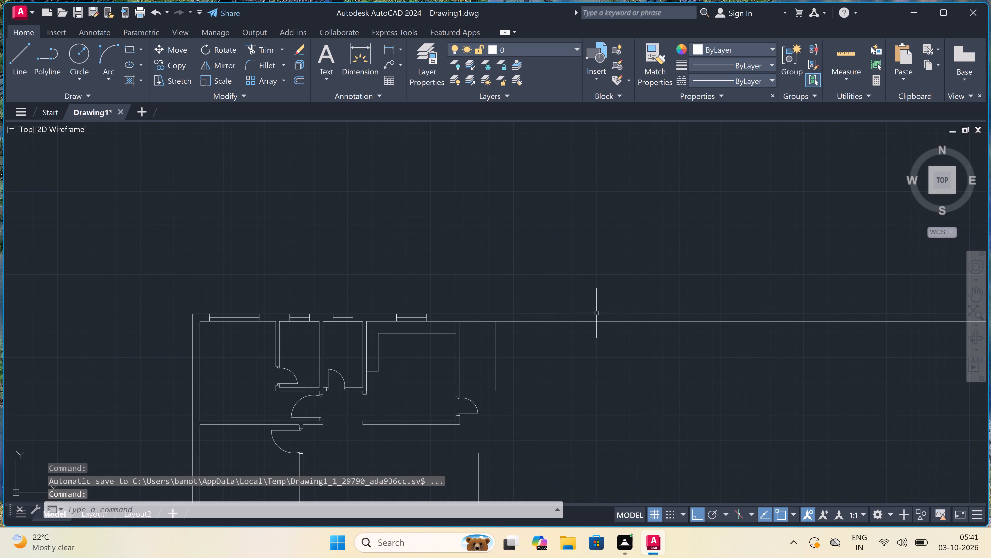
Offset the lower face line of the horizontal wall below the lower-left room 12' downward.
scroll(594, 322, down, 2)
scroll(572, 306, down, 1)
scroll(515, 365, up, 2)
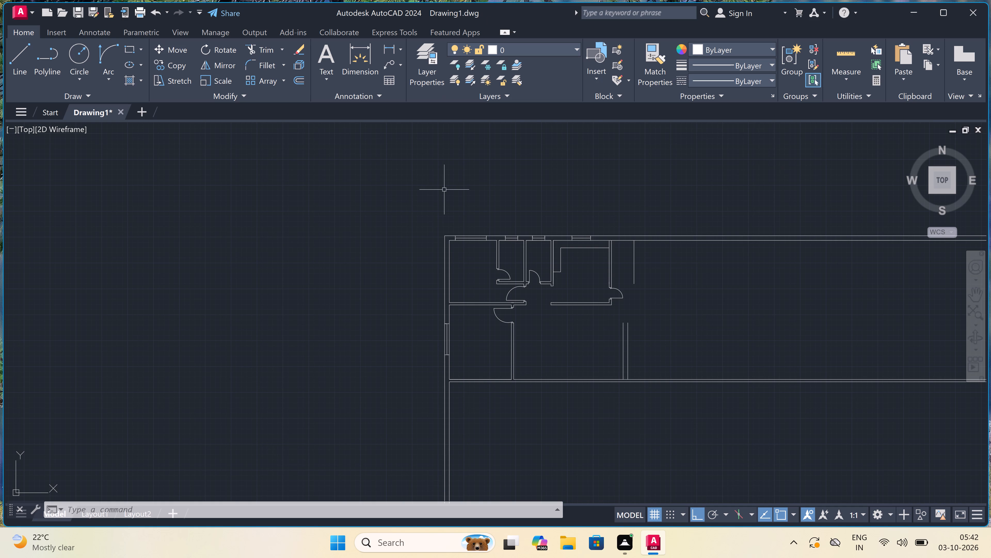
scroll(494, 273, down, 2)
scroll(457, 378, up, 2)
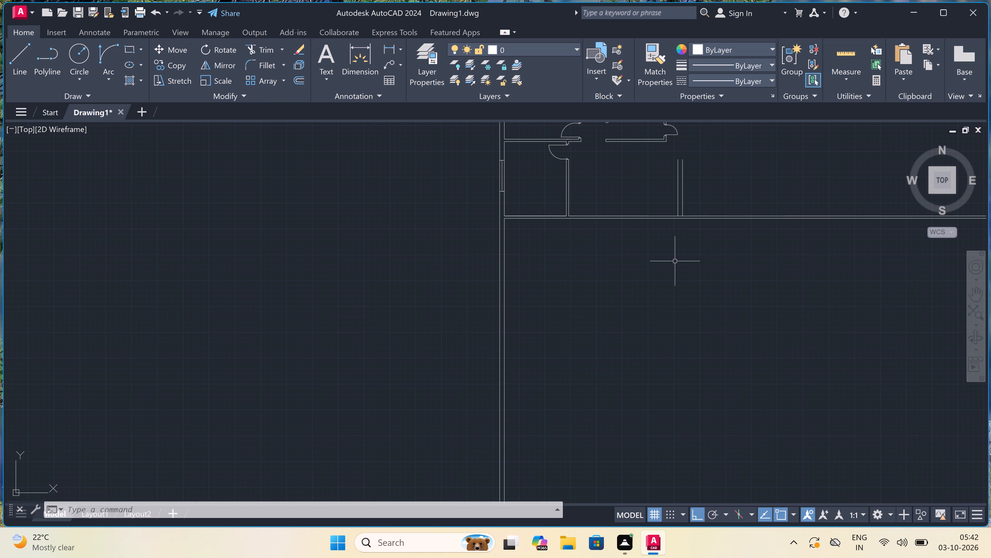
scroll(617, 189, up, 3)
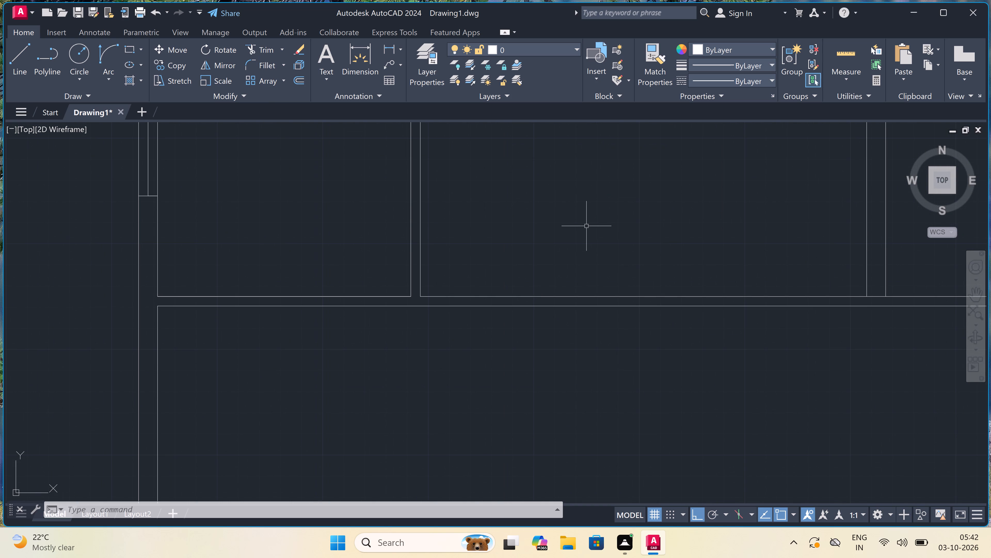
text(o)
key(space)
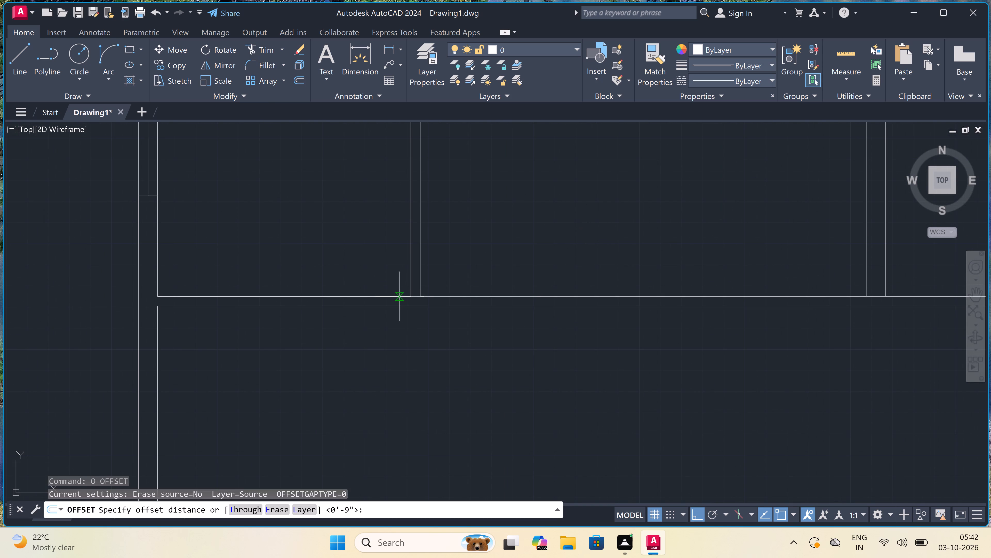
click(390, 307)
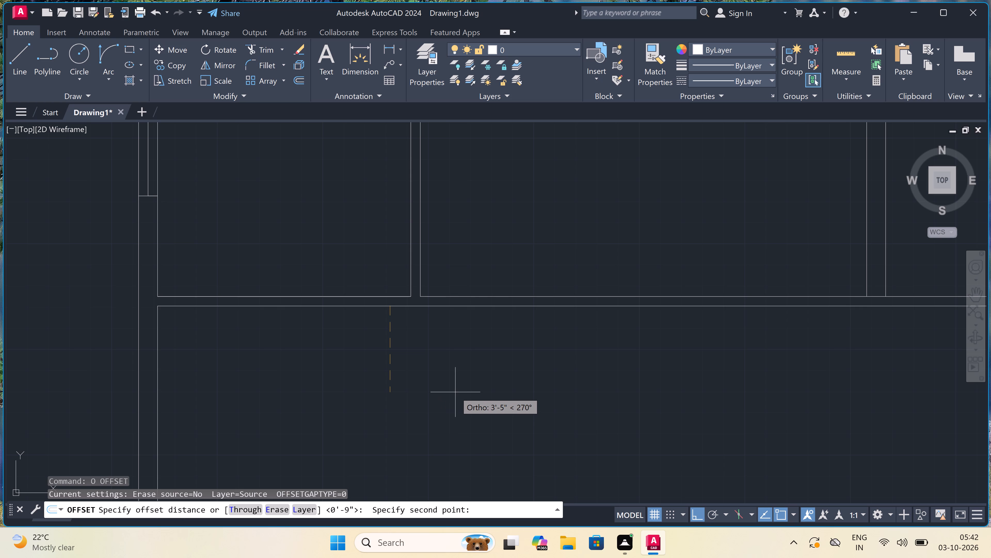
text(12)
key(apostrophe)
key(space)
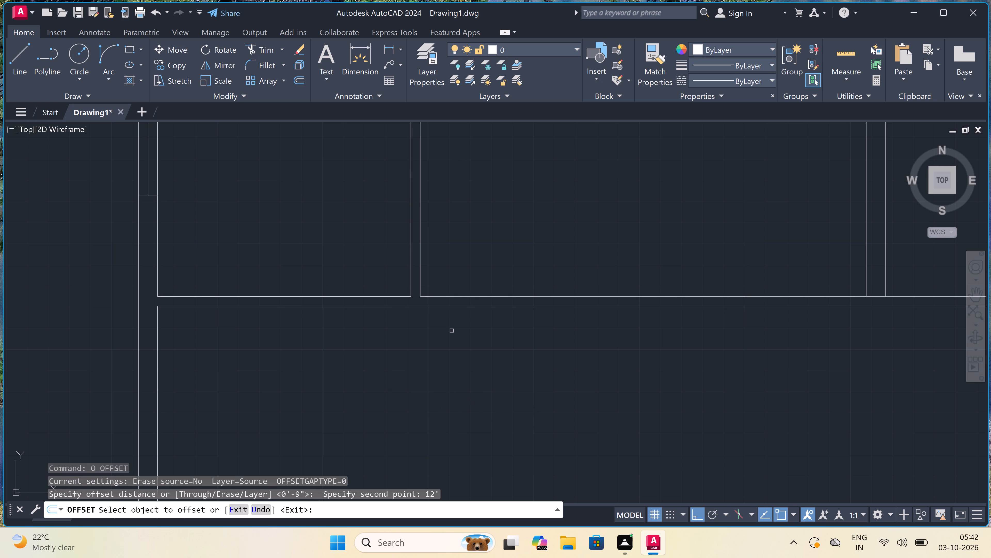
double_click(449, 307)
drag(415, 388, 417, 388)
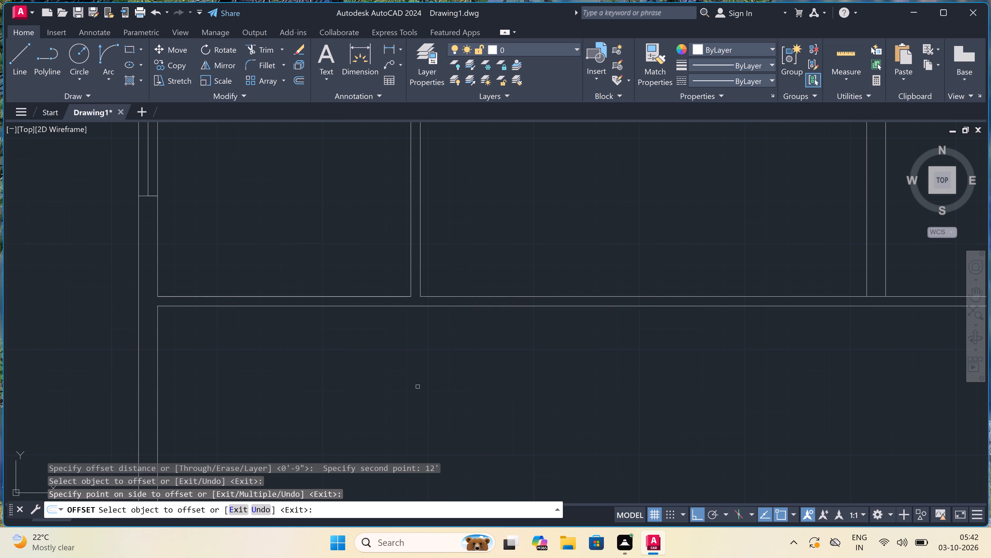
scroll(418, 386, down, 4)
scroll(371, 420, up, 3)
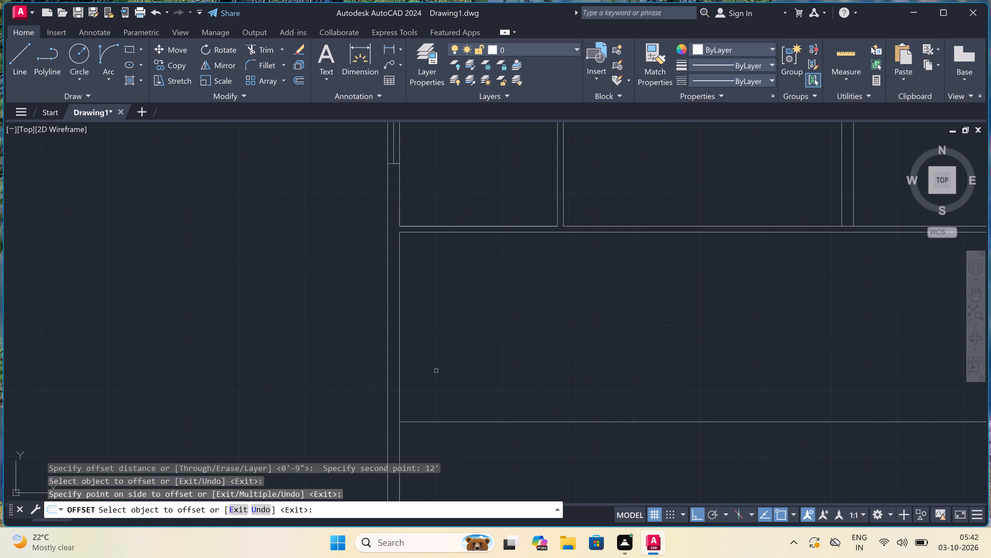
key(Escape)
Offset the inner face line of the left outer wall 10' to the right, below the lower-left room.
key(space)
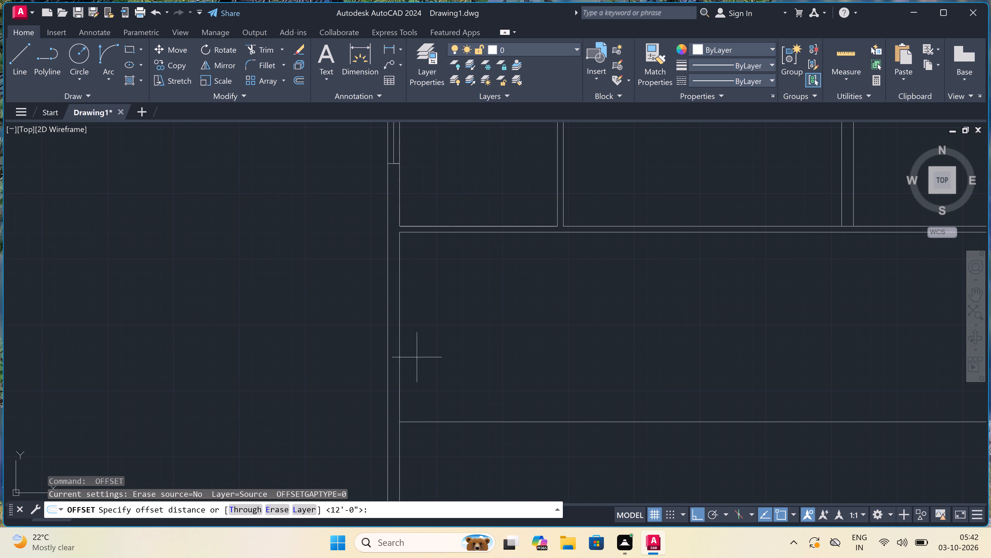
click(402, 325)
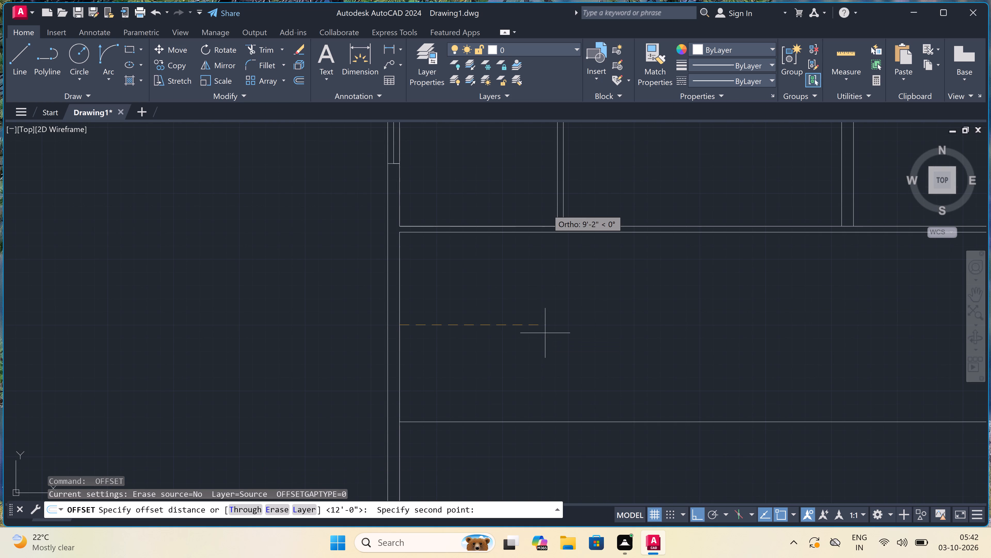
key(1)
text(0')
key(space)
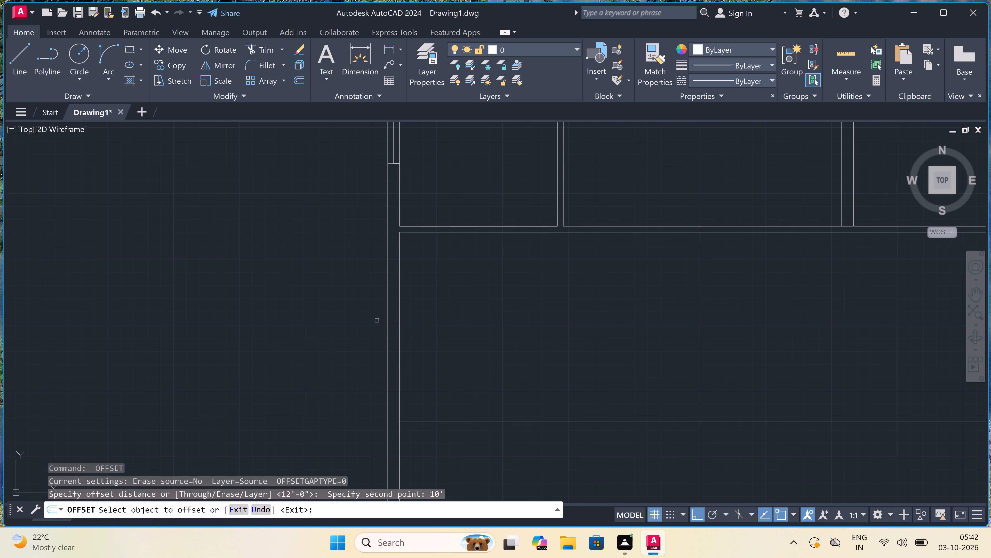
click(400, 318)
double_click(585, 350)
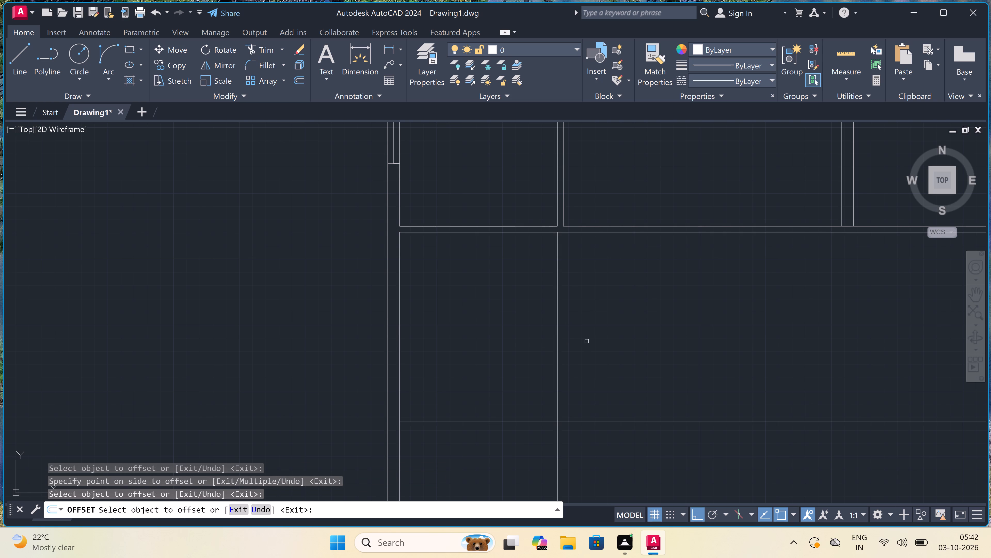
key(Escape)
Offset the vertical line 10' from the left outer wall by 4" to both its right and left.
key(space)
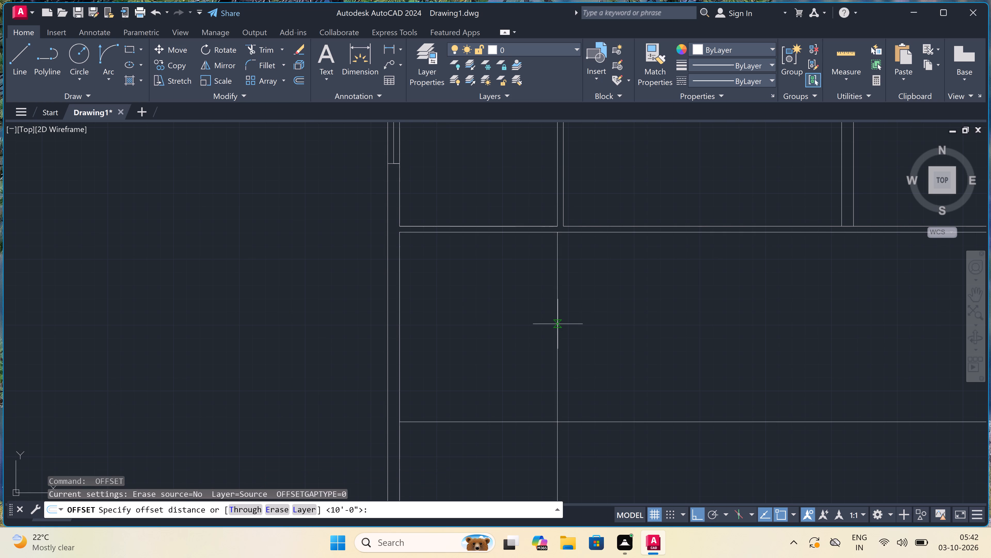
click(558, 323)
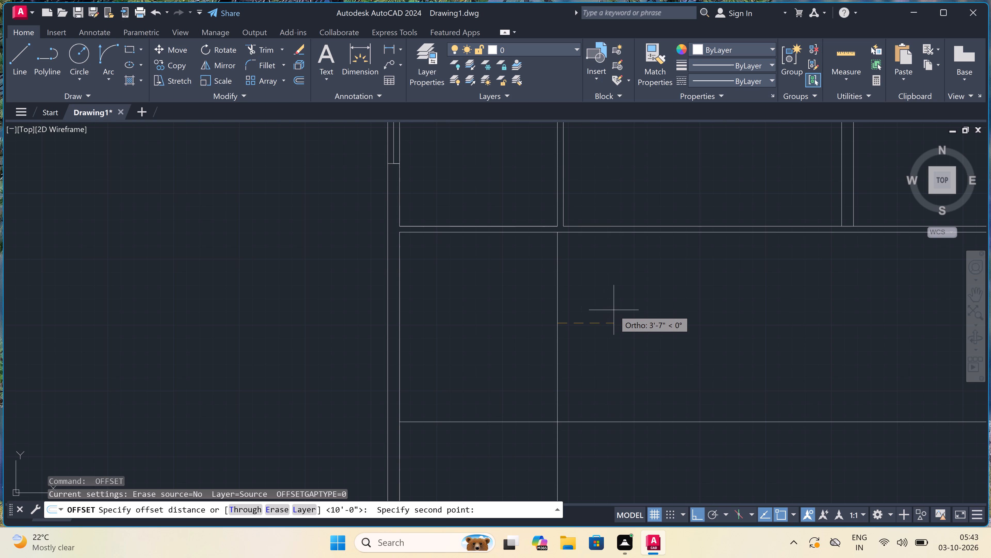
key(4)
key(period)
key(shift+quotedbl)
key(space)
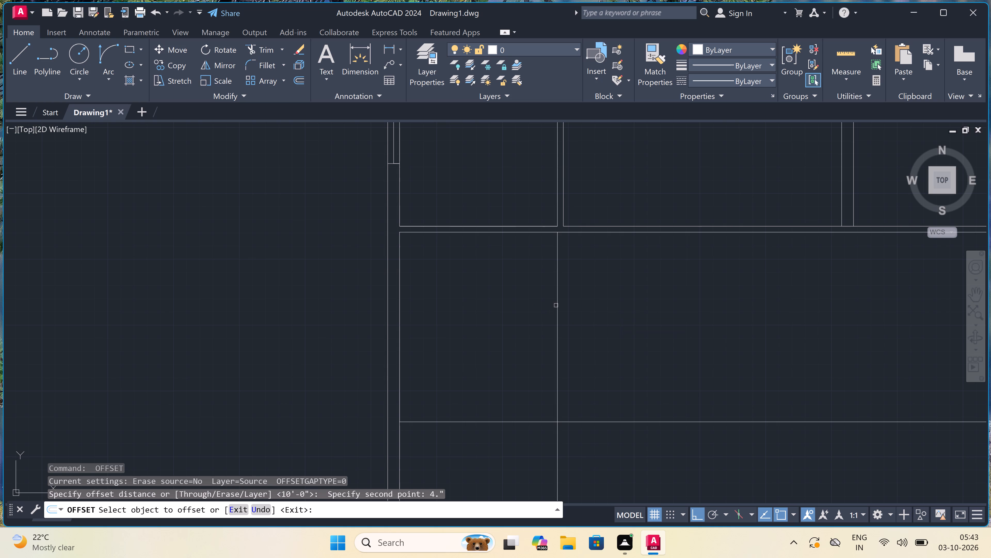
double_click(556, 275)
click(557, 277)
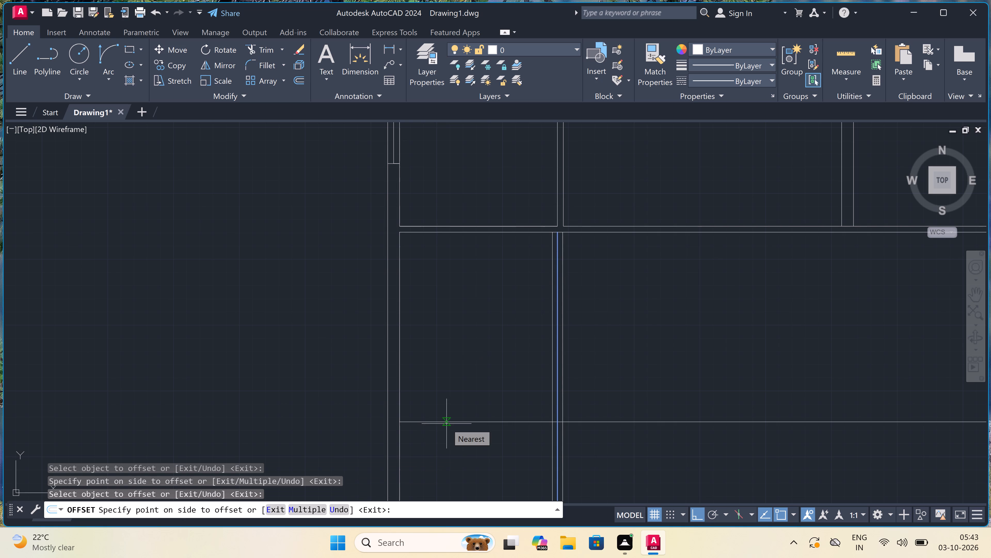
double_click(447, 475)
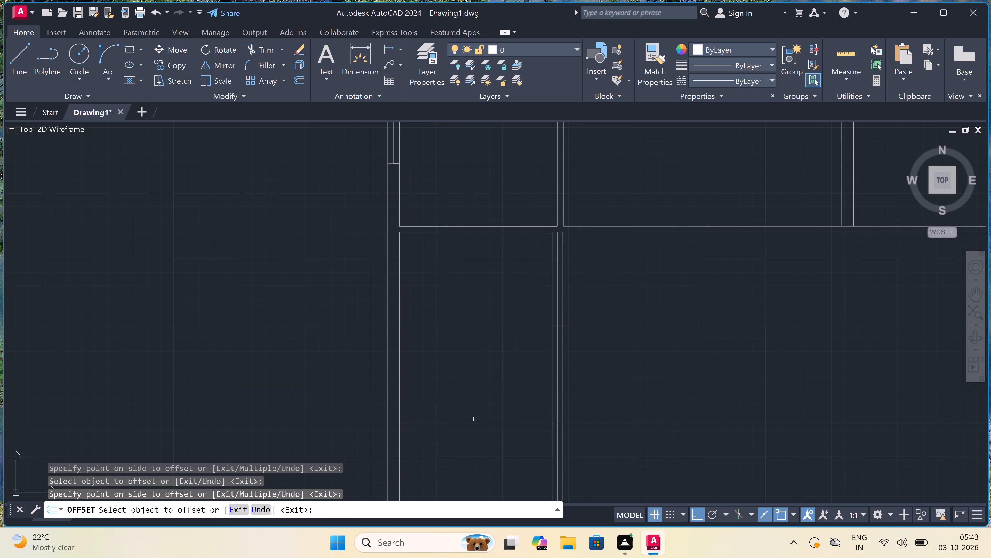
Offset the new room's bottom horizontal line 4" downward to form its wall.
drag(474, 422, 474, 428)
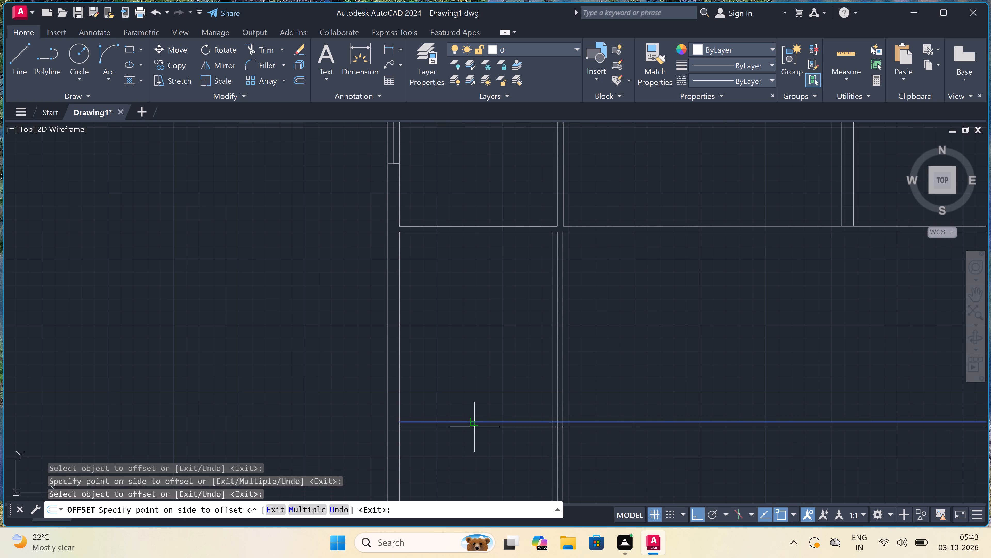
click(460, 456)
key(Escape)
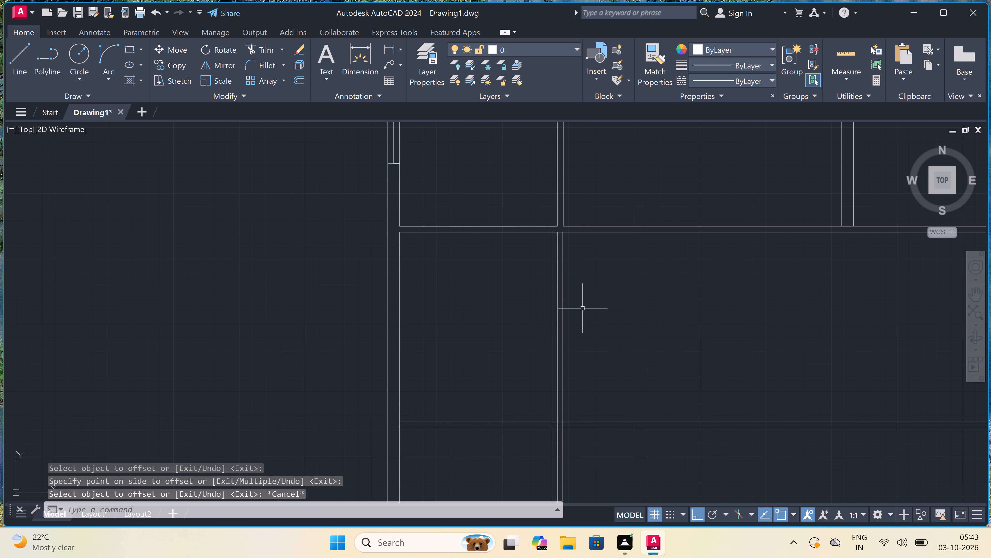
Delete the extra vertical line on the inner side of the new room's right partition.
scroll(573, 303, up, 1)
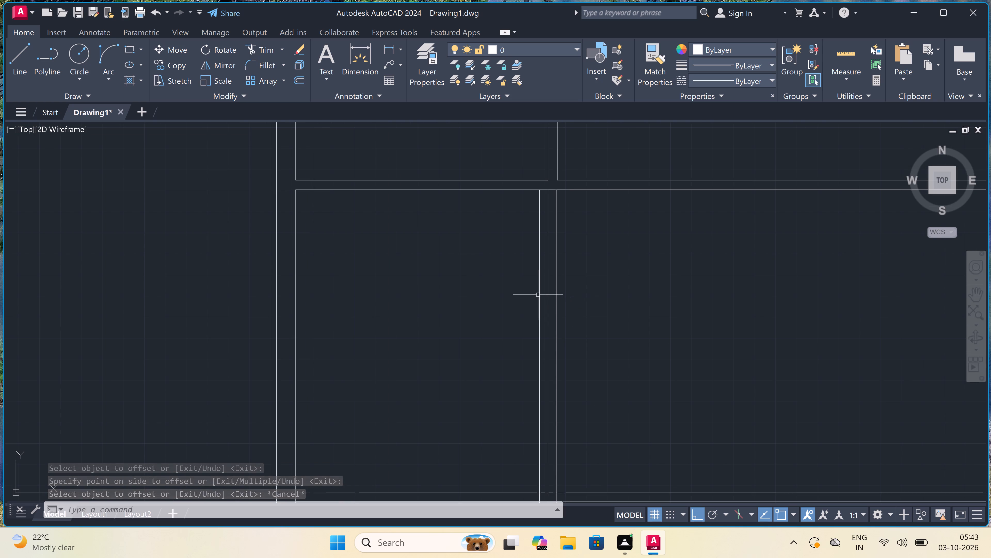
click(538, 295)
key(Delete)
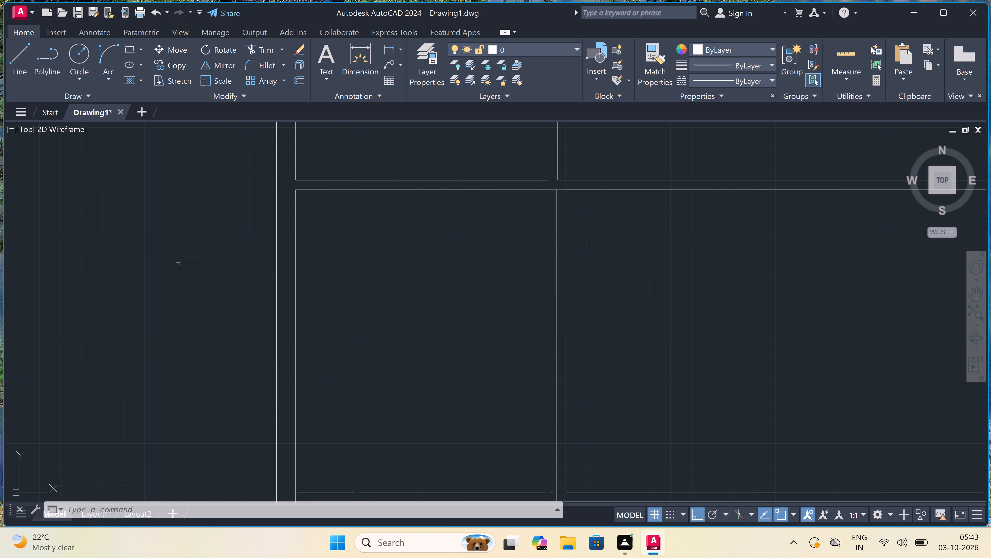
Offset the outer face line of the new room's right partition 4' to the right.
scroll(445, 282, down, 4)
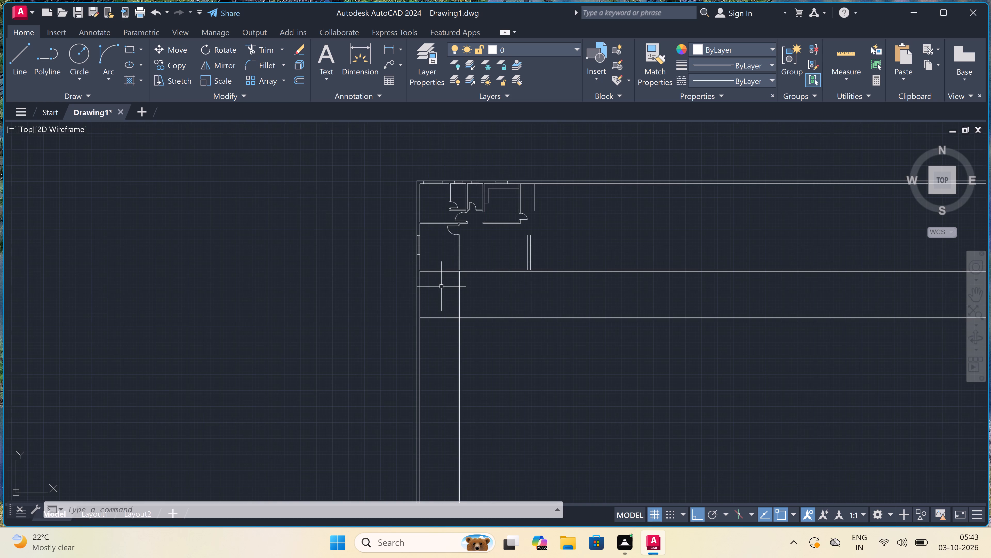
scroll(480, 239, up, 2)
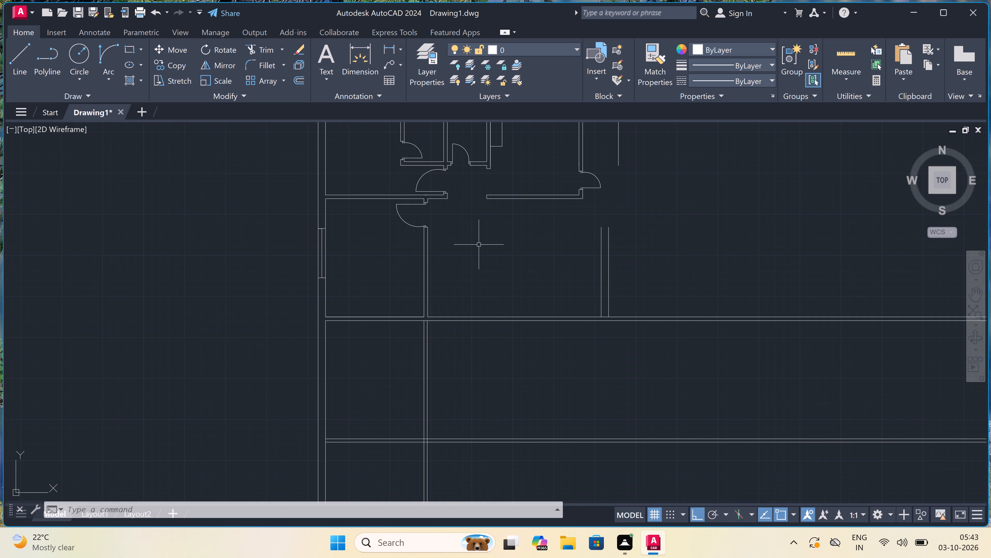
scroll(474, 259, down, 1)
scroll(452, 324, up, 2)
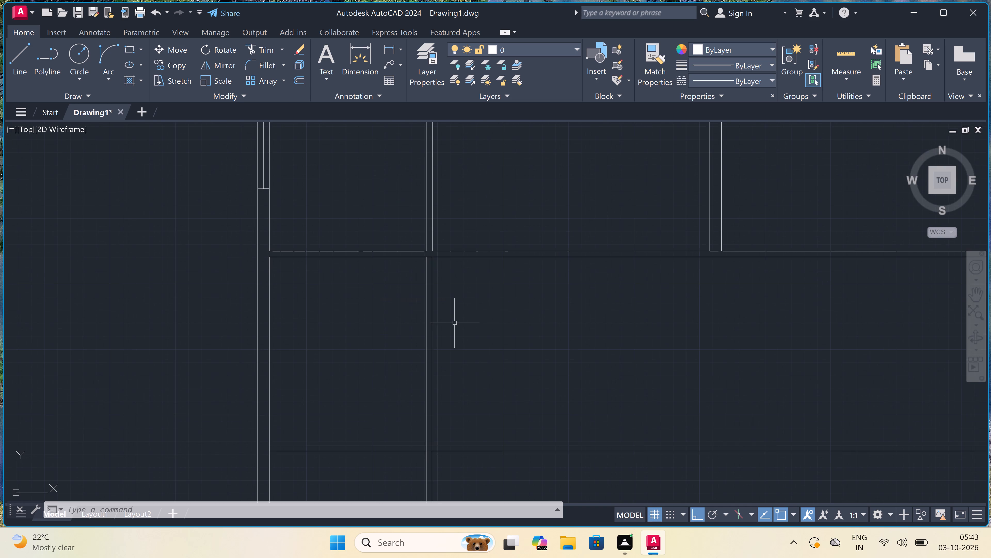
key(o)
key(space)
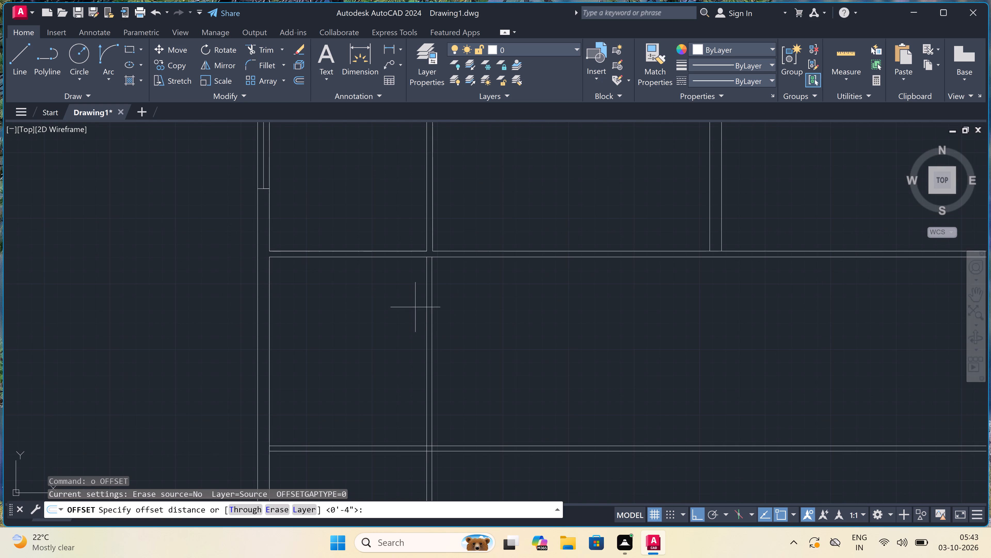
scroll(447, 261, up, 1)
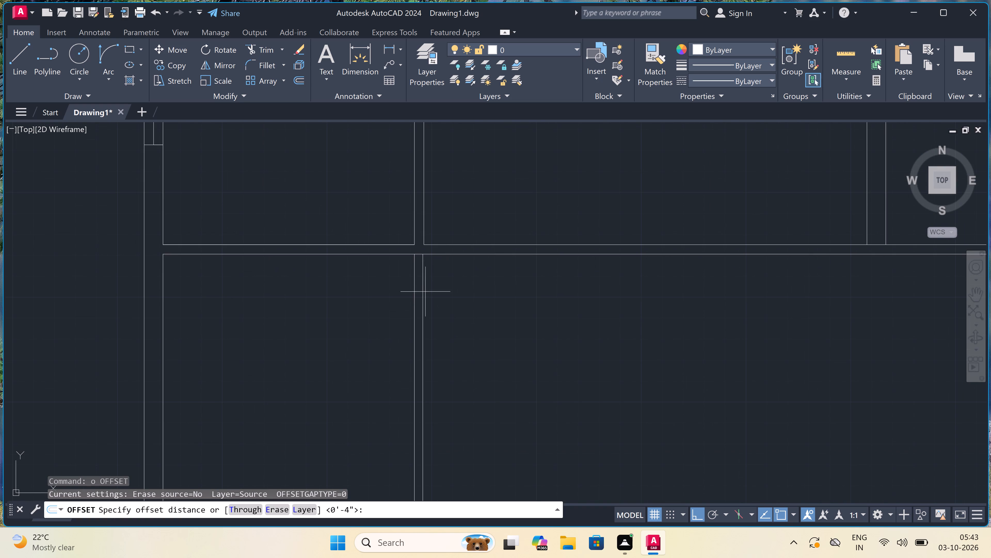
drag(426, 293, 429, 293)
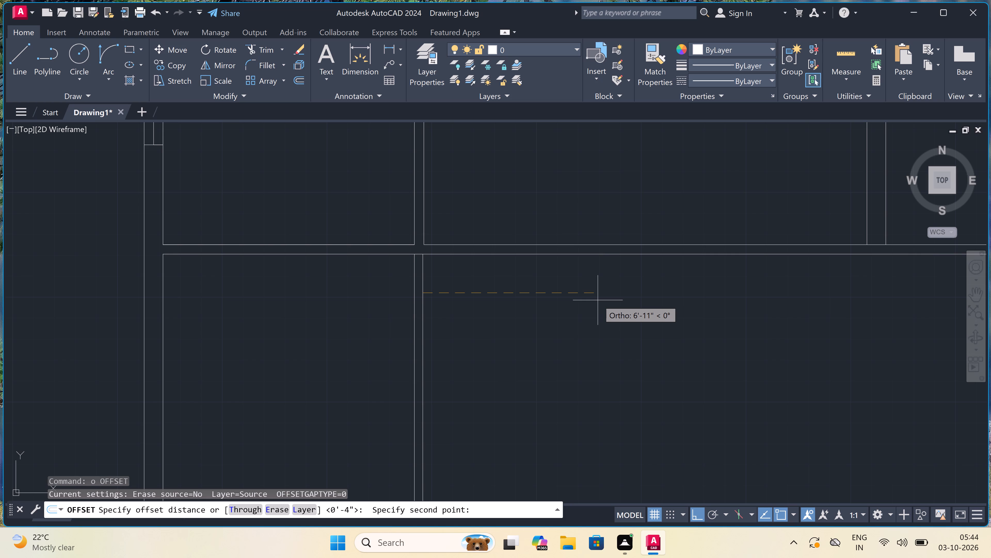
key(4)
text(')
key(space)
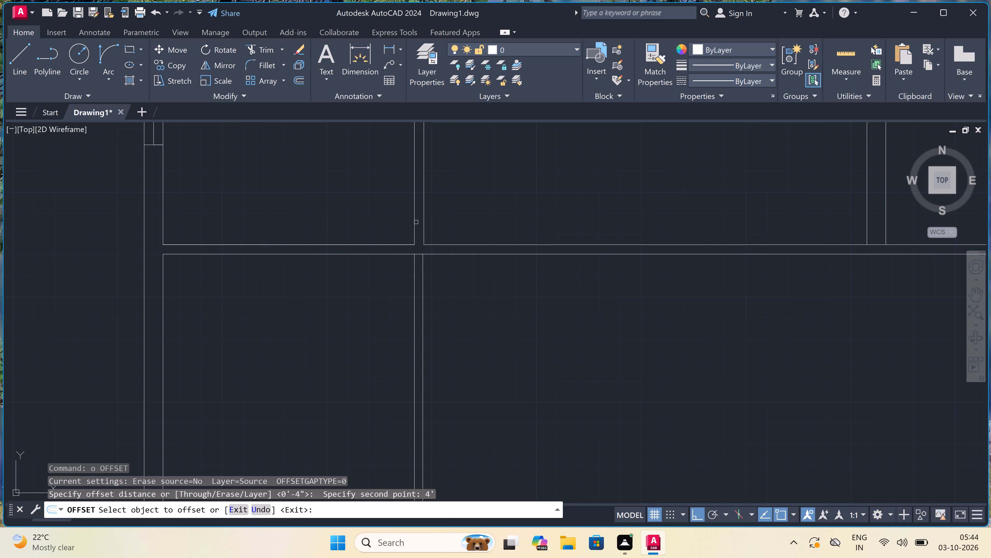
click(425, 297)
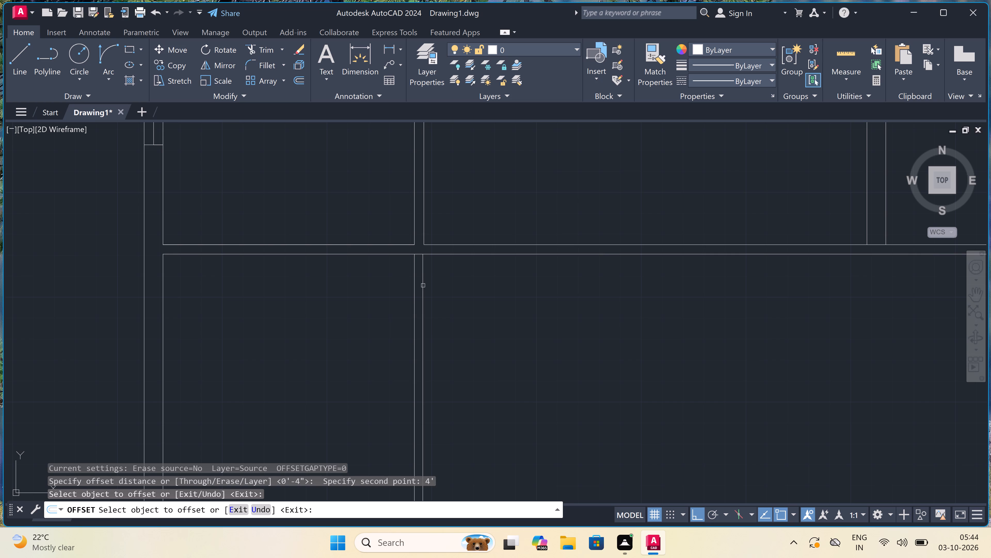
click(423, 285)
click(493, 302)
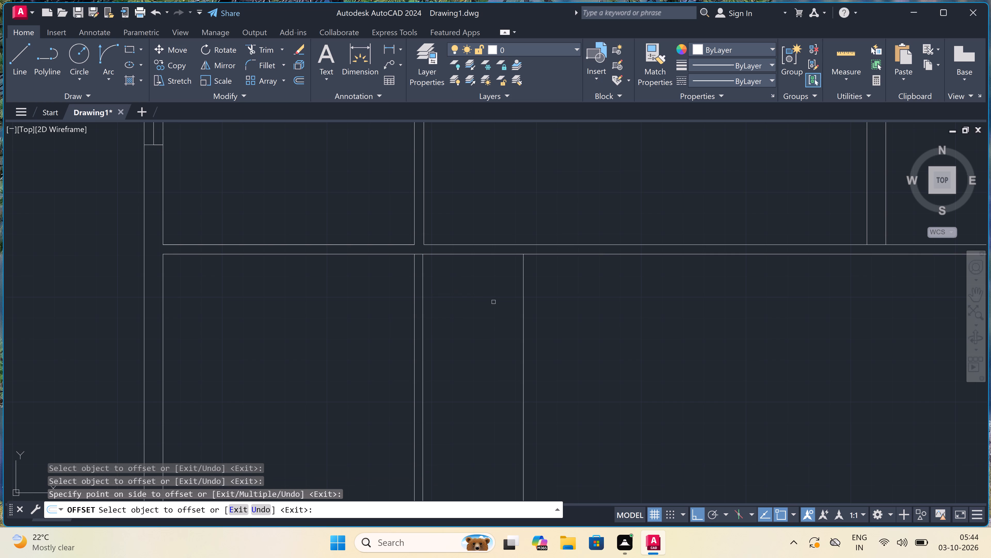
key(Escape)
Offset the vertical line 4' beyond the new room's right partition by 4.5" to the right to form a wall.
key(space)
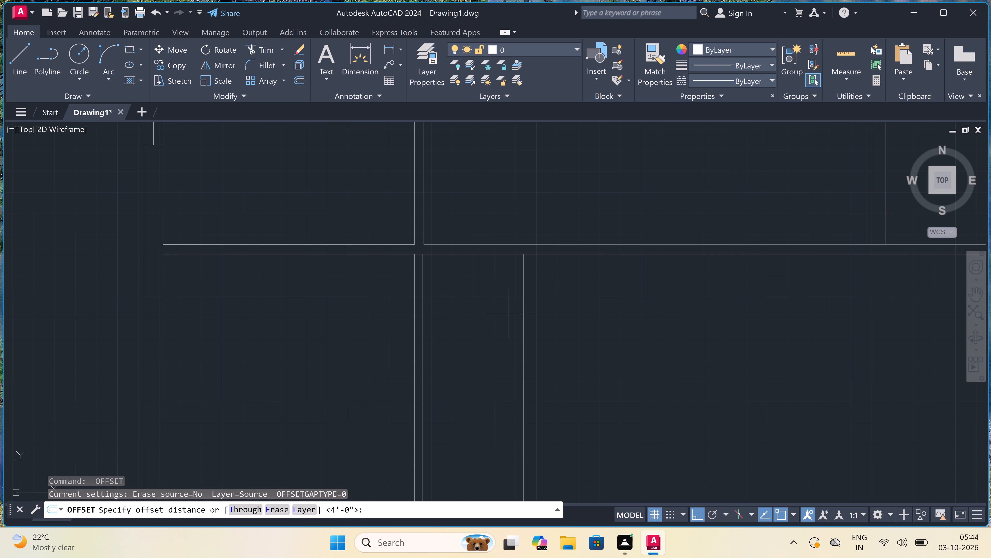
click(520, 313)
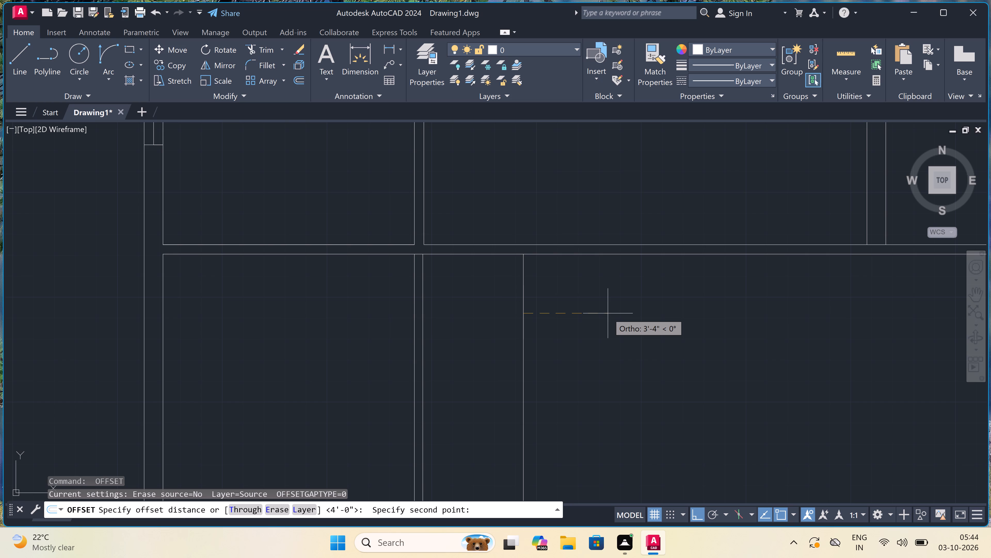
key(4)
text(.5)
text(")
key(space)
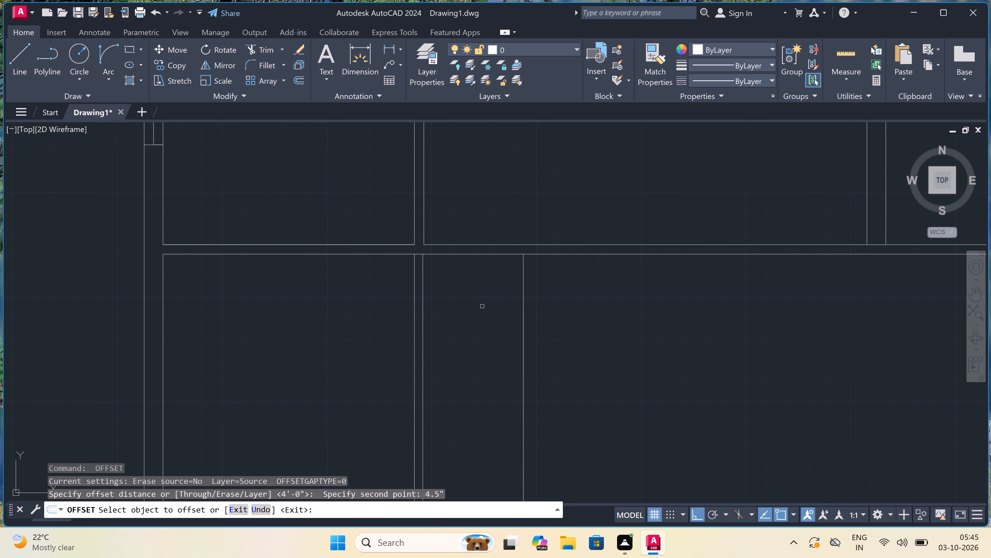
click(523, 295)
click(557, 297)
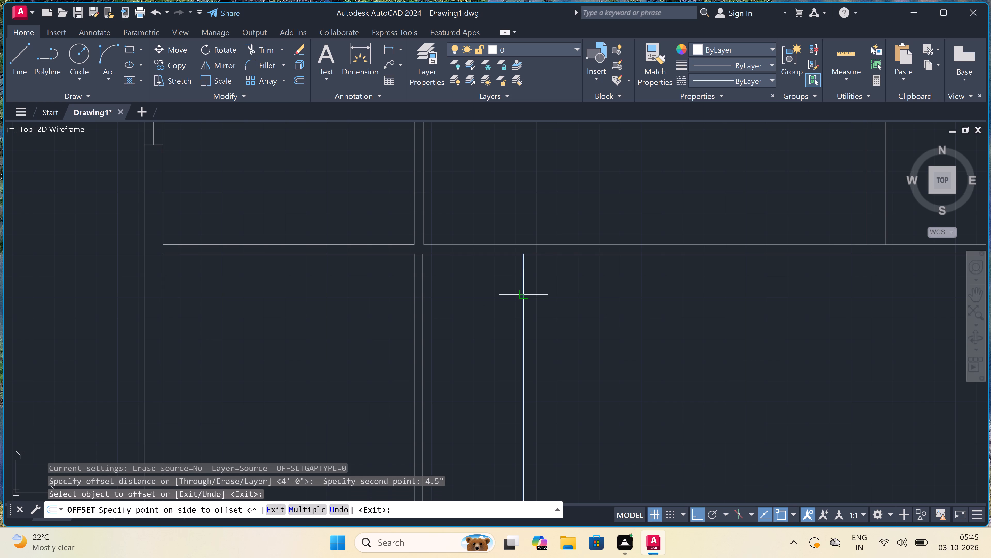
key(Escape)
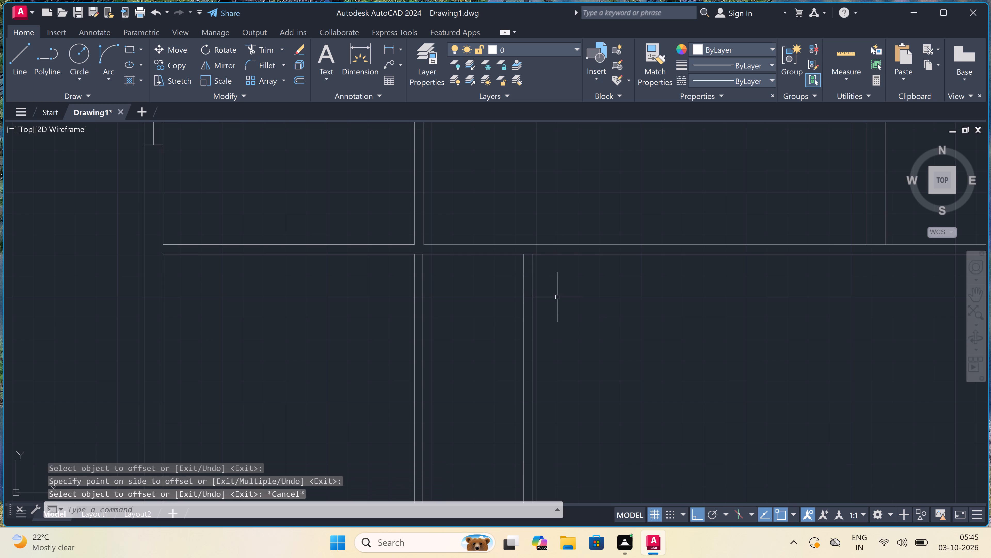
Trim the horizontal wall line between the faces of both vertical partitions bounding the narrow 4' space.
text(tr)
key(space)
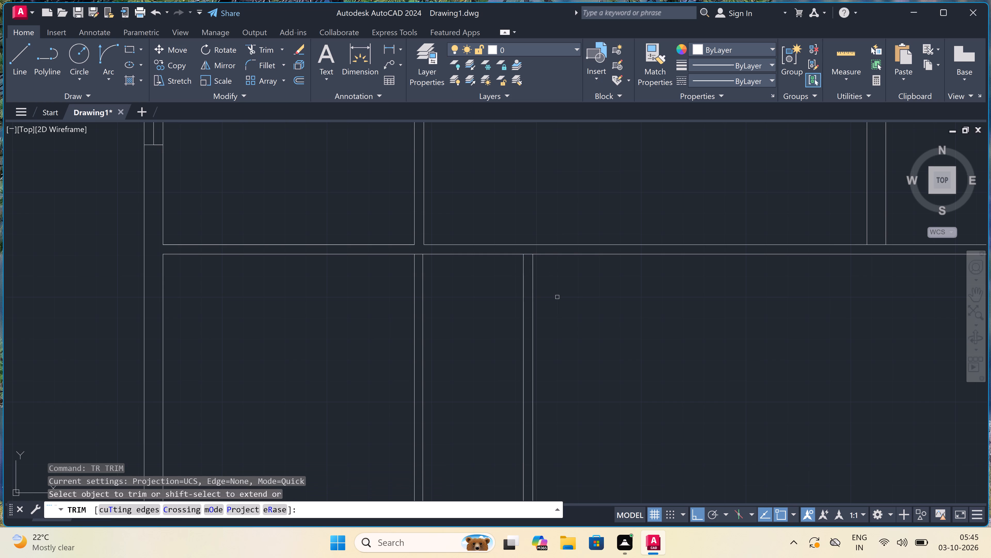
scroll(418, 250, up, 1)
click(420, 251)
click(417, 271)
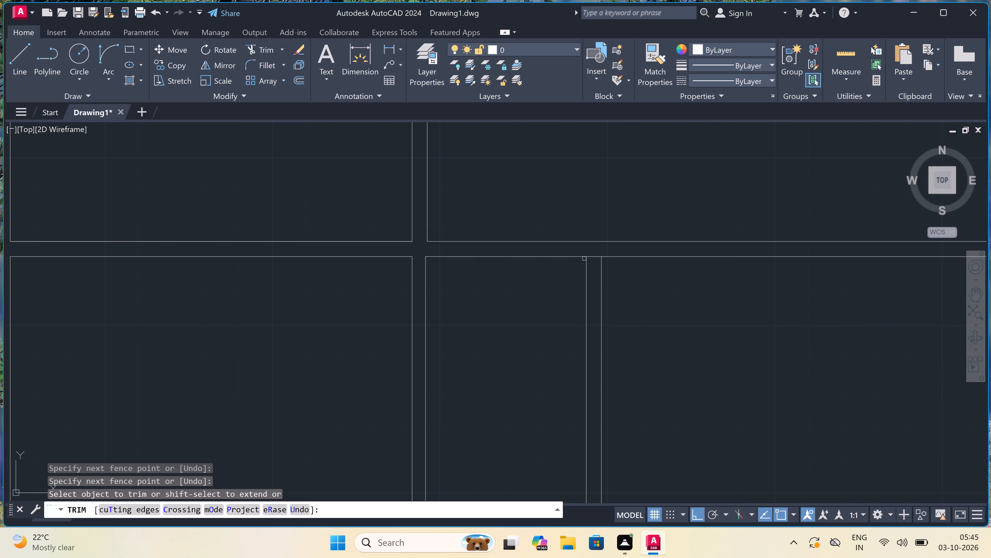
click(596, 256)
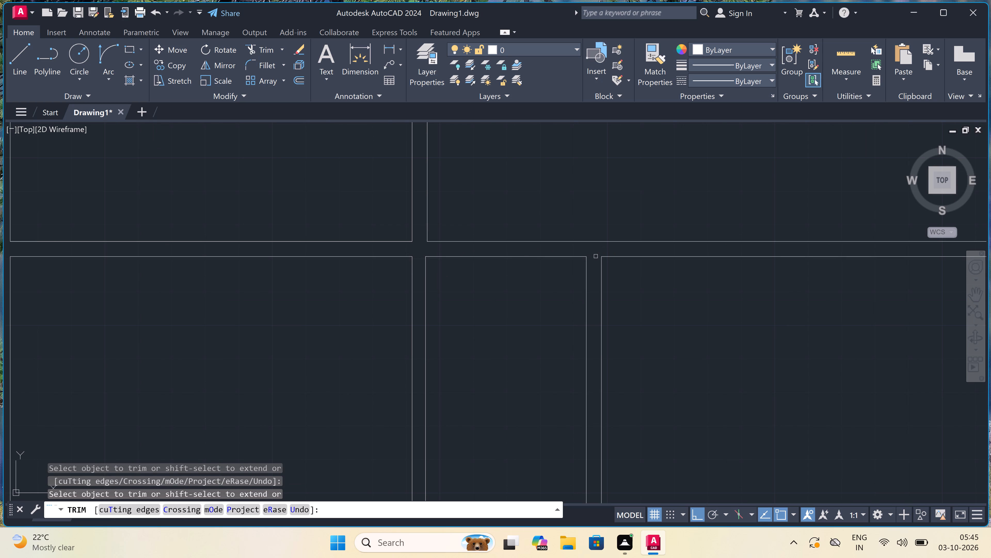
key(Escape)
Offset the top line of the narrow 4' space 6'1.5" downward.
text(o)
key(space)
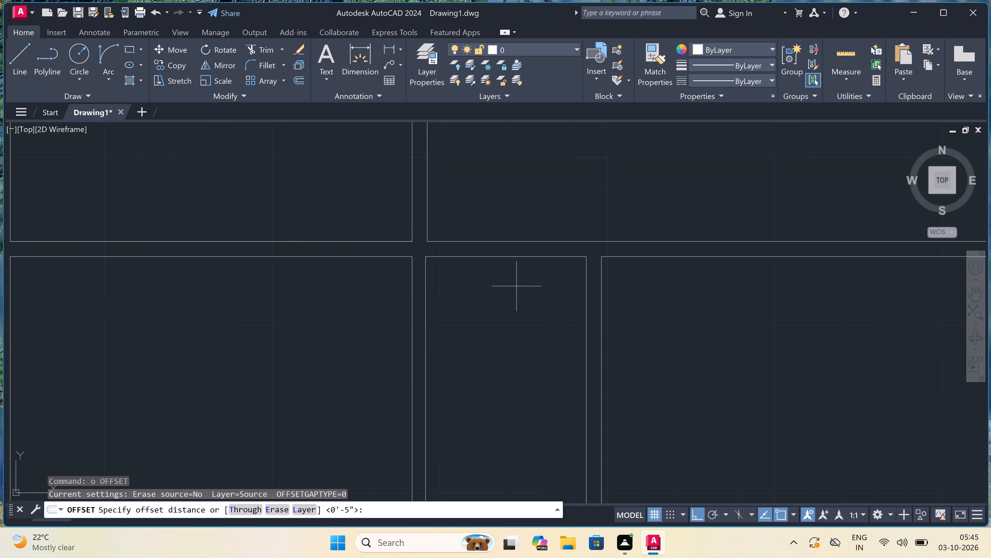
click(507, 258)
key(6)
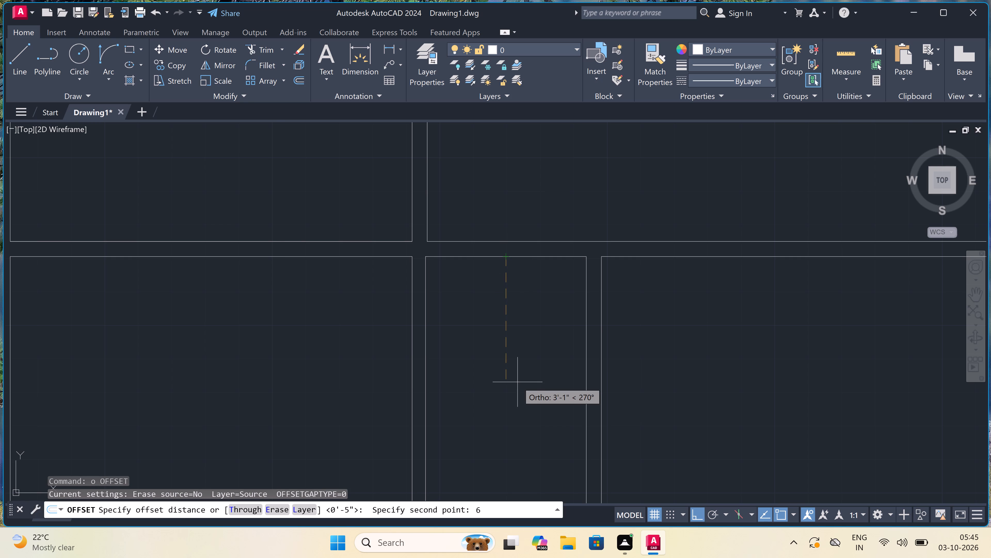
key(apostrophe)
key(1)
text(.5)
key(apostrophe)
key(BackSpace)
text(")
key(space)
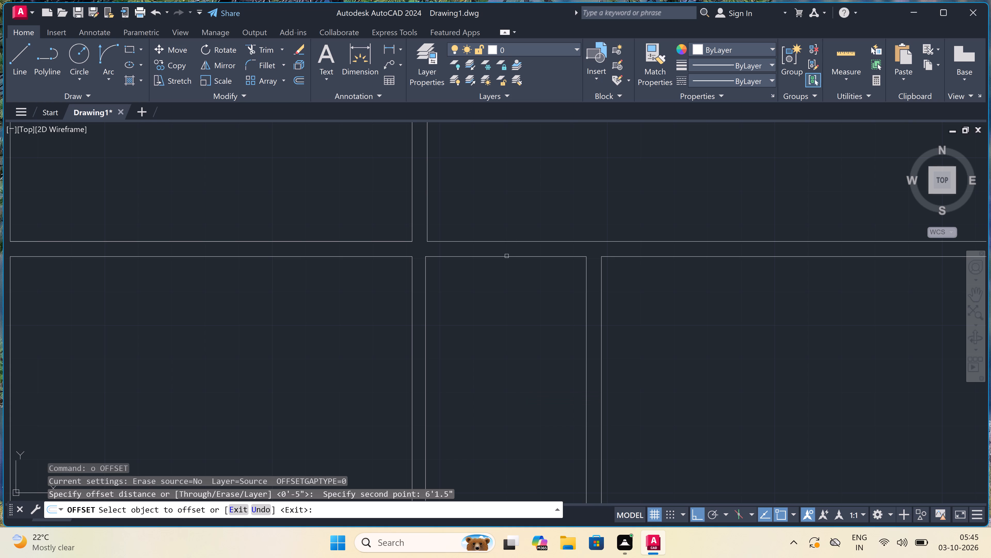
drag(507, 257, 507, 261)
click(509, 309)
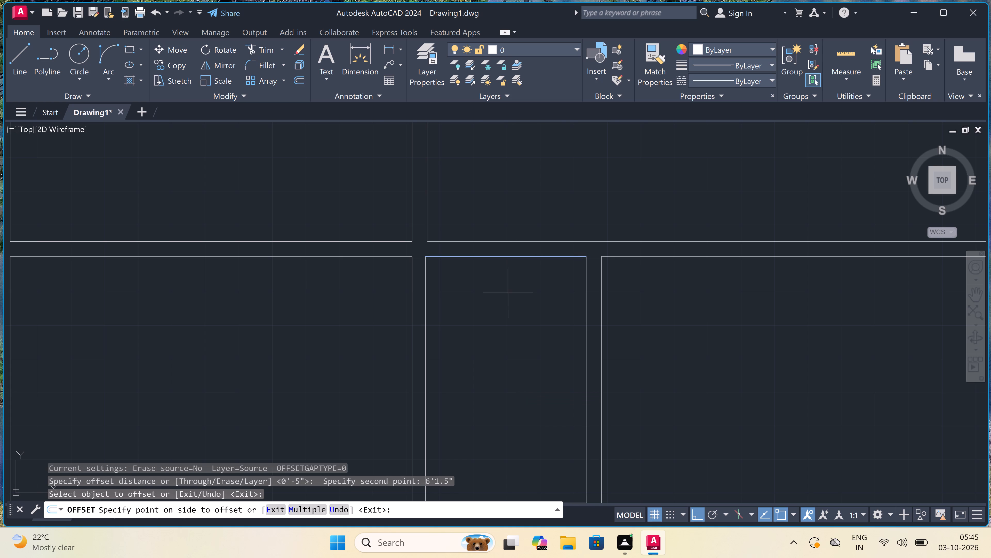
scroll(509, 309, down, 3)
scroll(515, 332, up, 2)
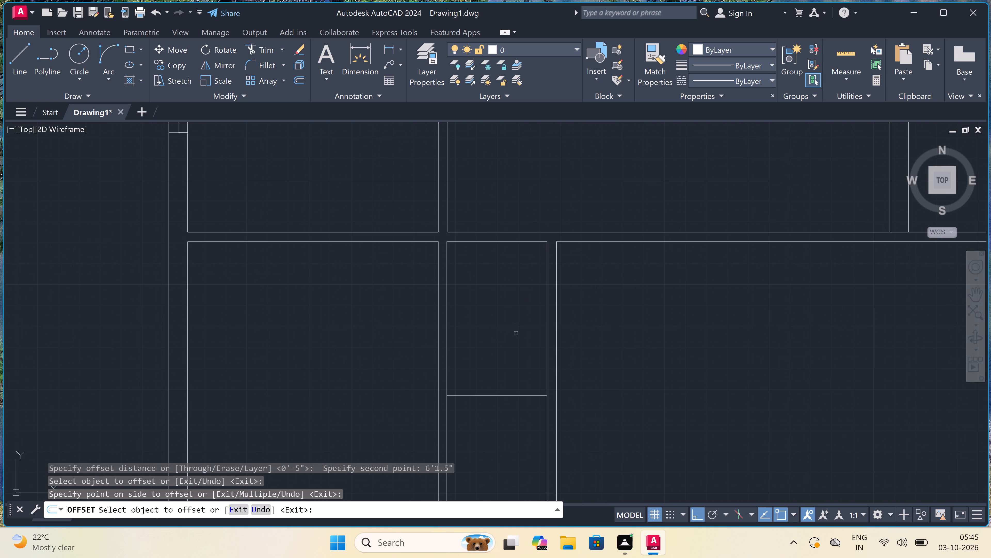
key(Escape)
Offset the narrow space's lower cross line 4.5" downward to form its wall.
key(space)
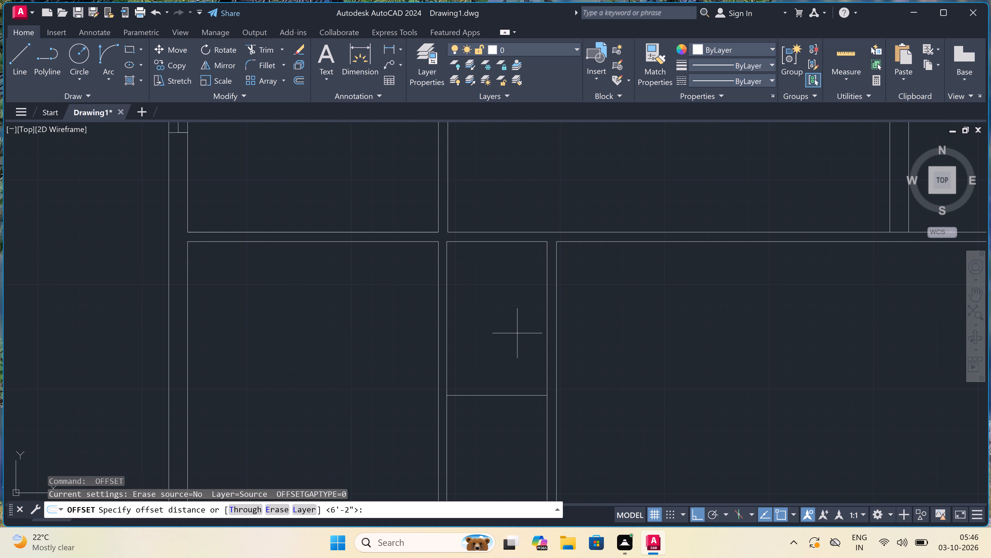
scroll(517, 333, down, 1)
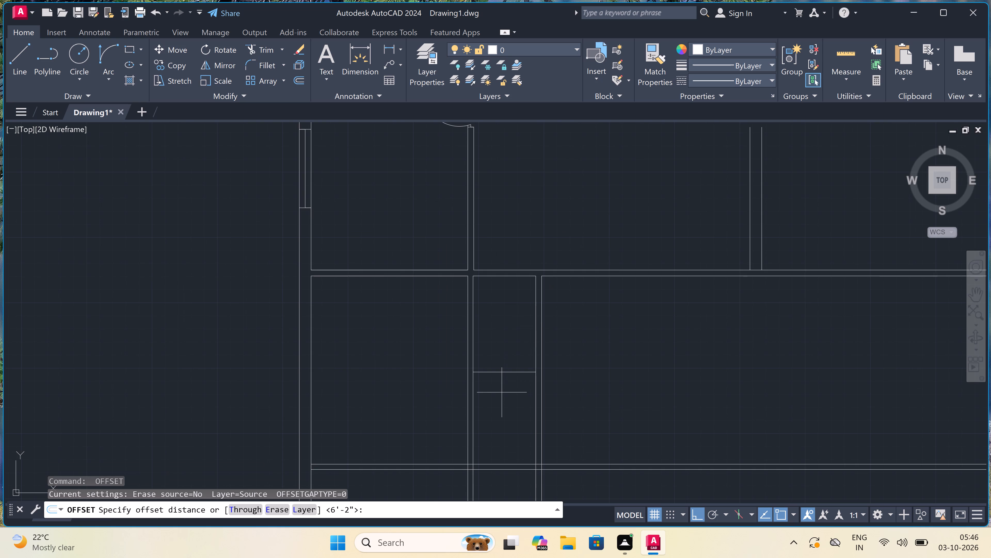
scroll(496, 381, up, 2)
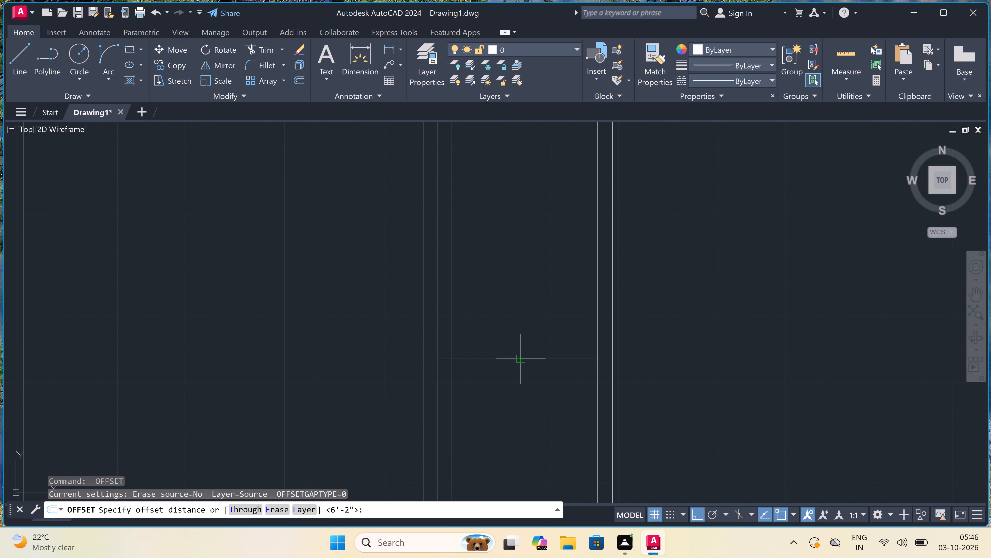
click(521, 357)
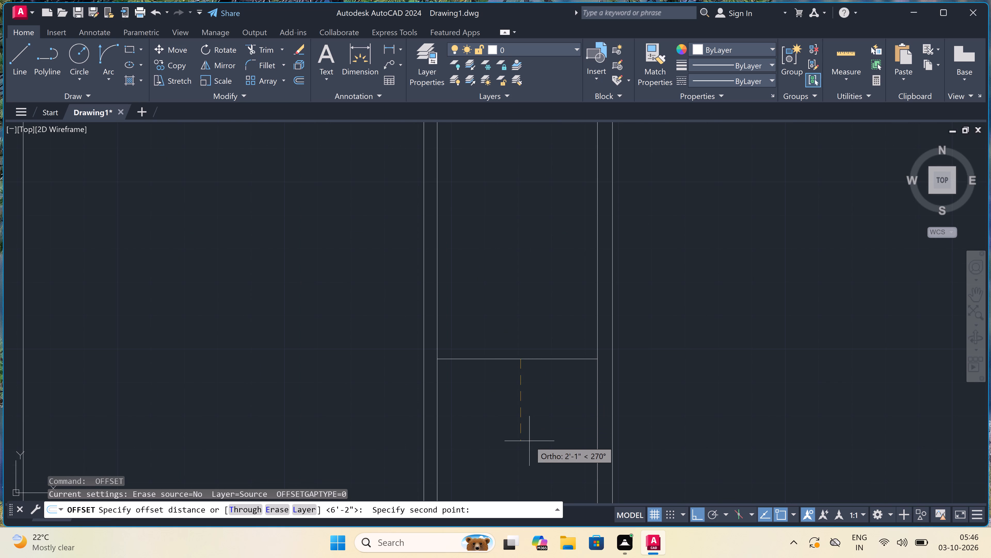
key(4)
text(.5)
text(")
key(space)
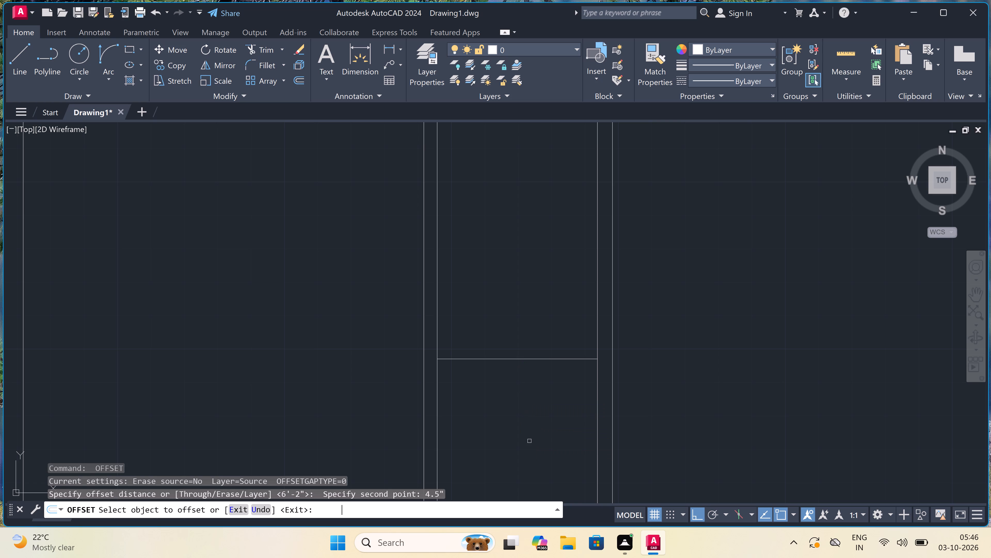
click(506, 360)
click(506, 389)
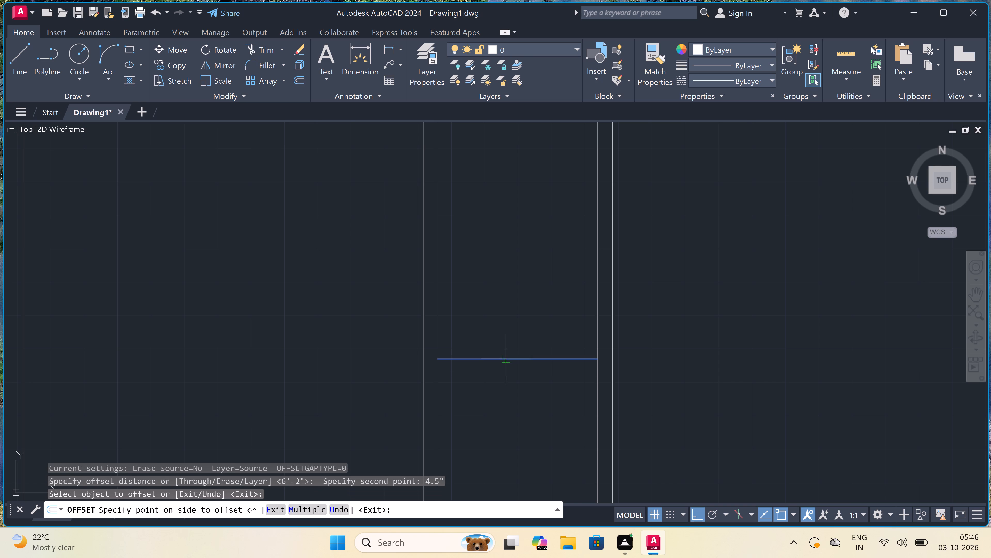
key(Escape)
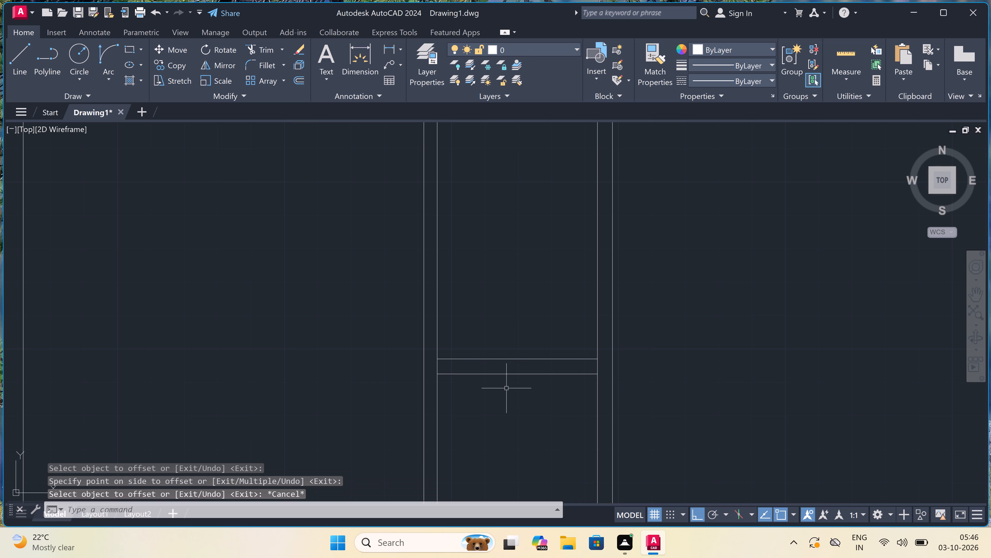
Offset the outer face line of the narrow space's right wall 11' to the right.
key(space)
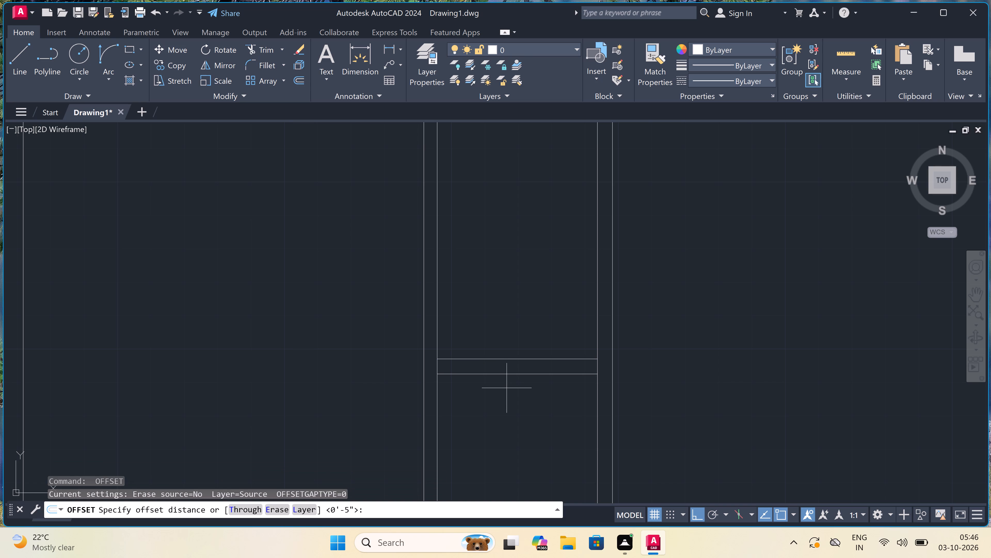
scroll(507, 388, down, 2)
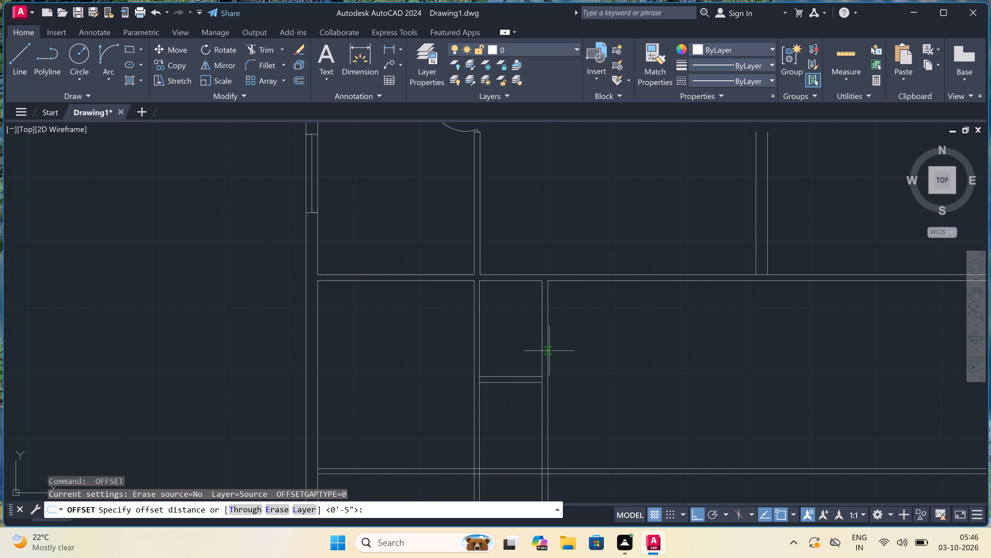
click(549, 350)
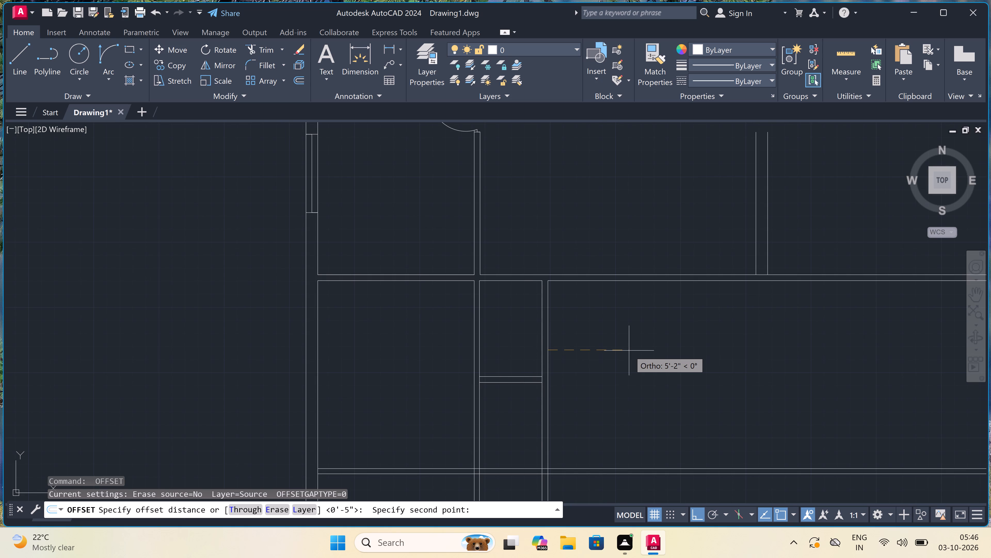
text(11)
text(')
key(space)
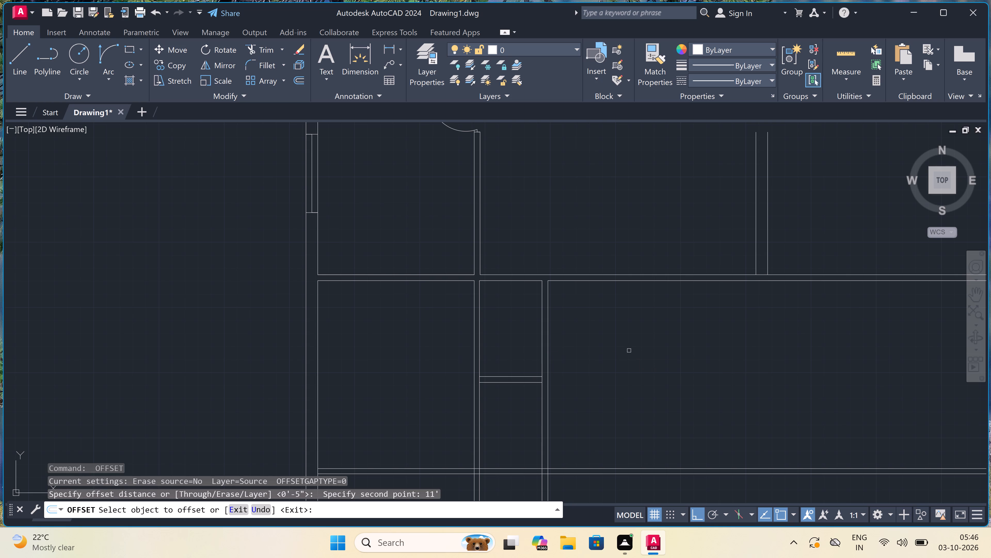
click(547, 321)
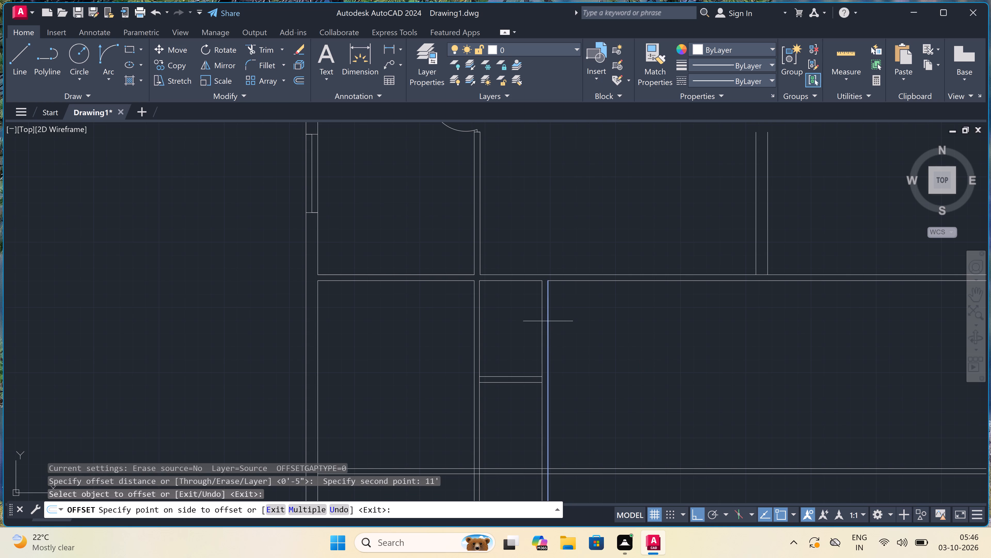
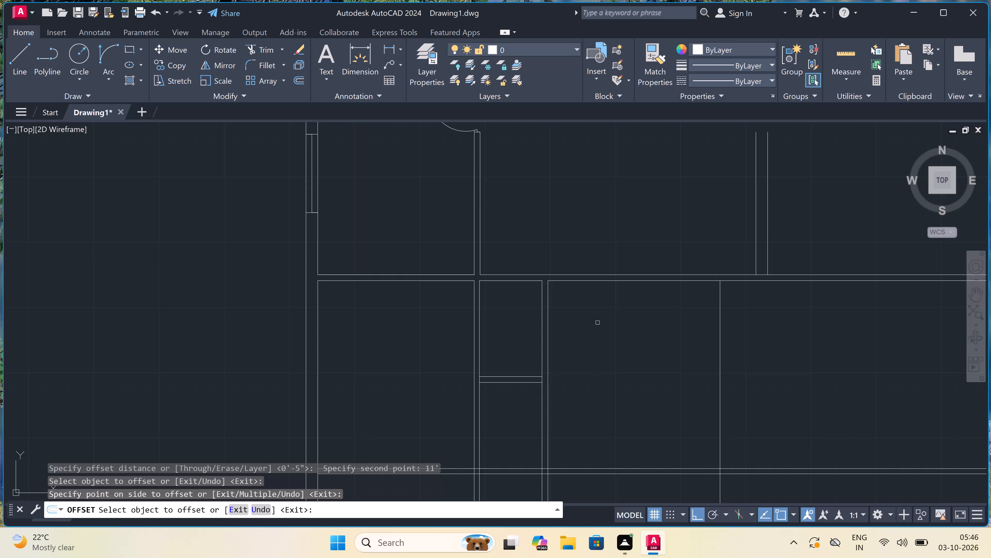
Offset the vertical line 11' from the narrow space's right wall by 9" to the right to form a wall.
key(Escape)
key(space)
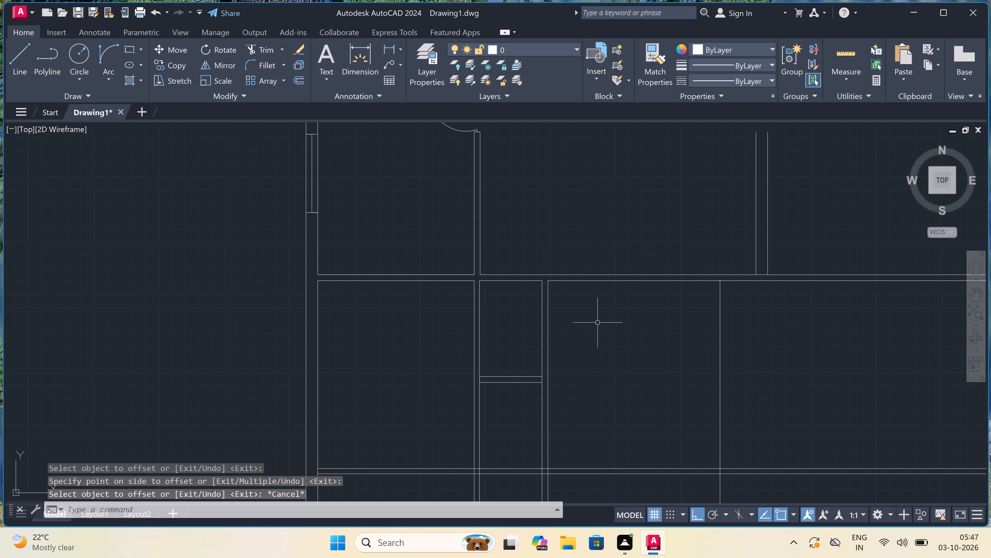
scroll(597, 322, down, 2)
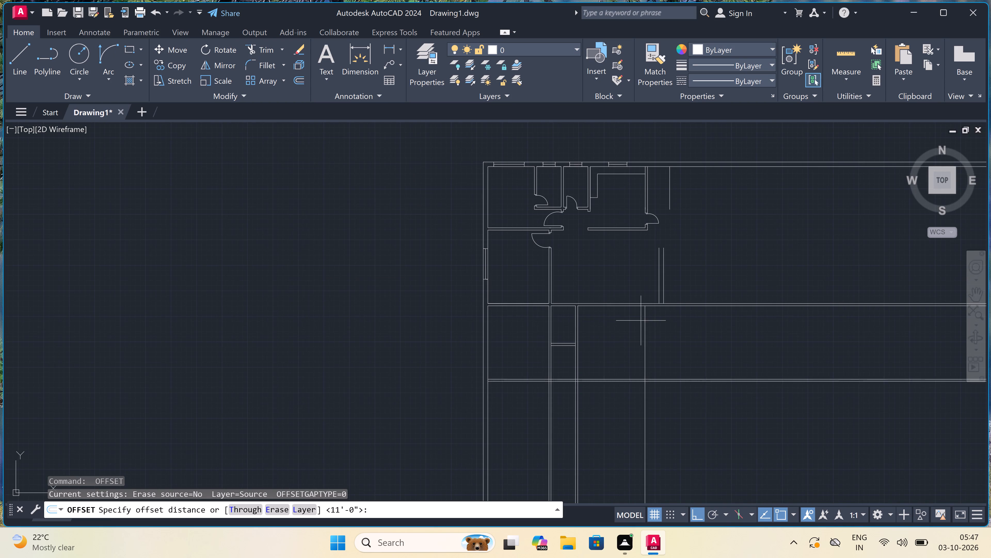
scroll(659, 322, up, 1)
scroll(634, 332, up, 1)
click(640, 330)
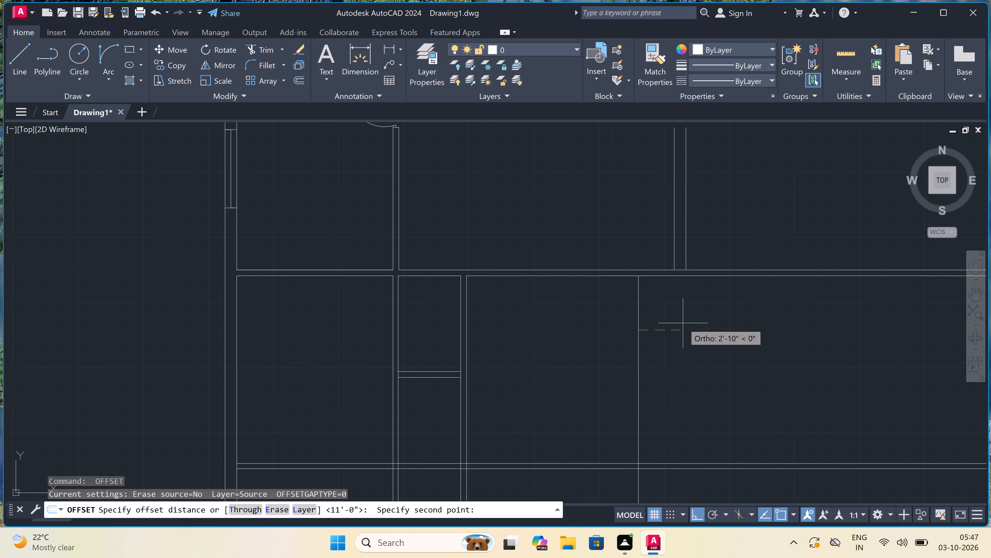
text(9")
key(space)
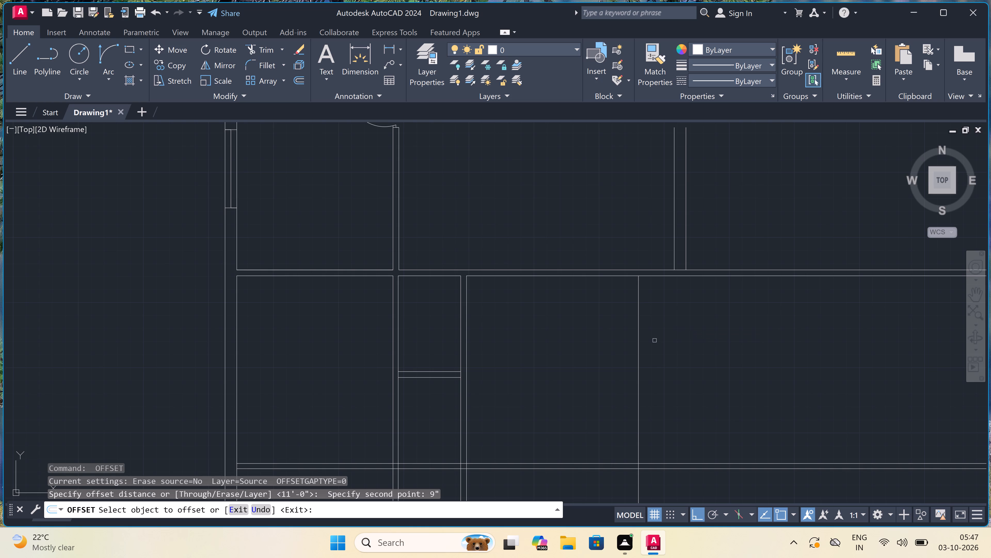
drag(638, 342, 644, 345)
click(668, 344)
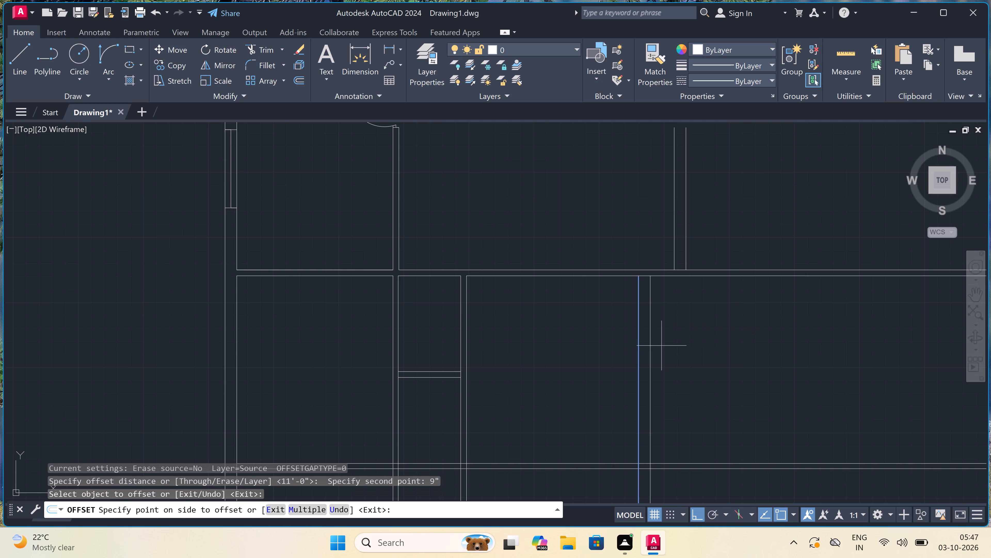
key(Escape)
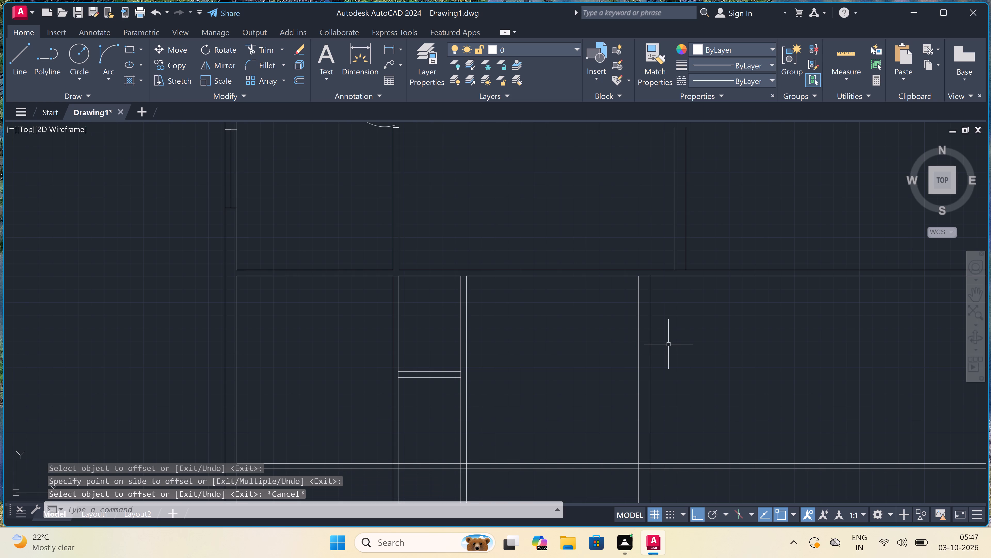
Trim off both vertical walls of the narrow space where they run below the lower horizontal wall.
scroll(668, 344, down, 1)
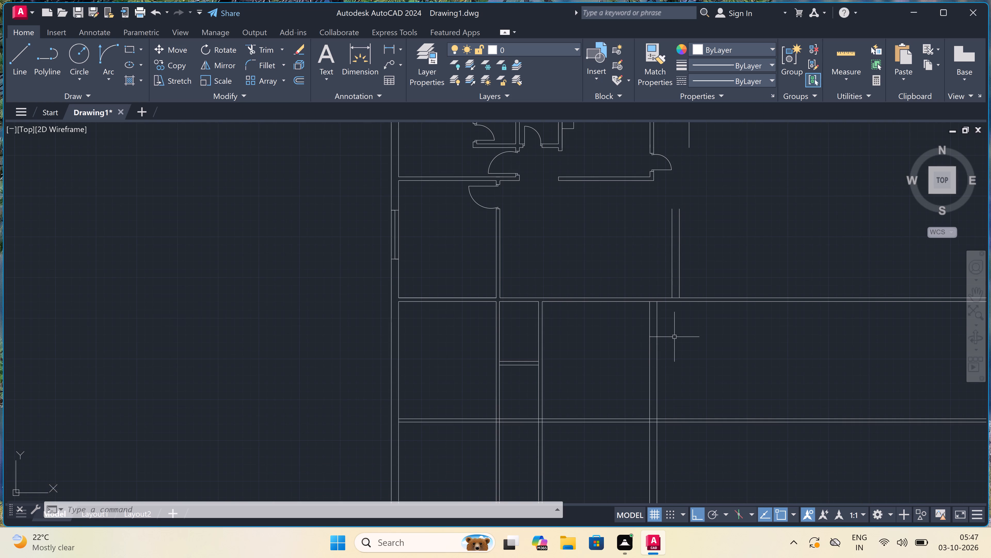
scroll(551, 343, down, 1)
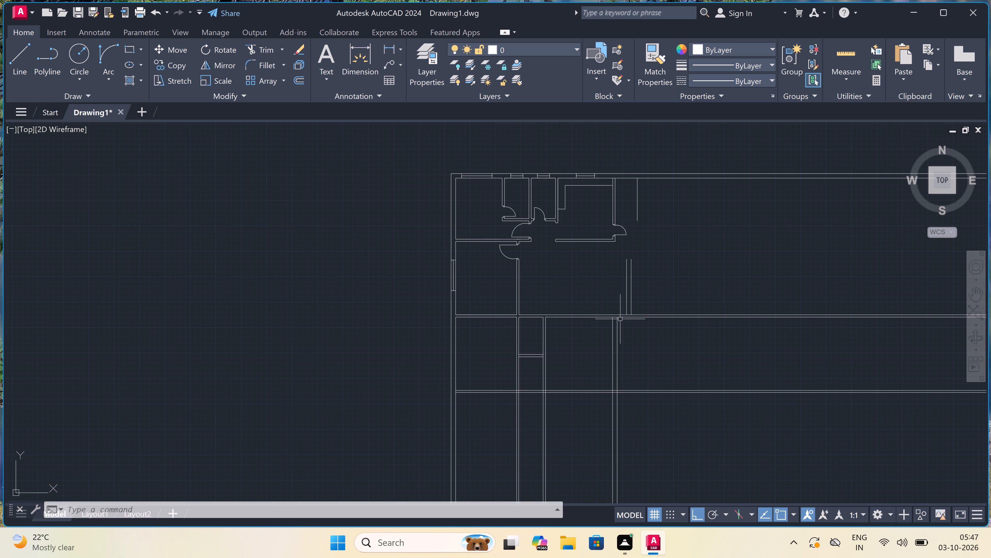
scroll(642, 312, up, 1)
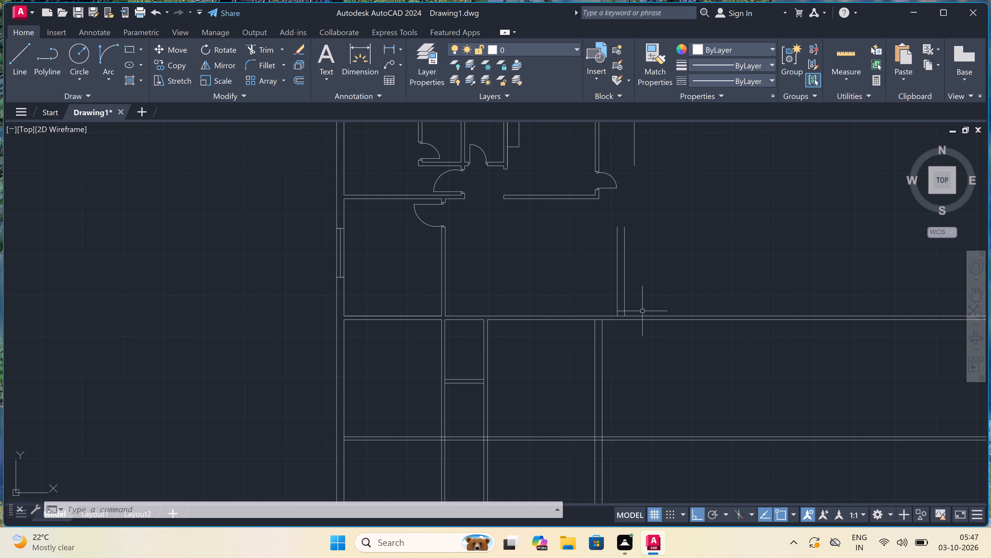
scroll(642, 311, down, 1)
scroll(540, 377, down, 1)
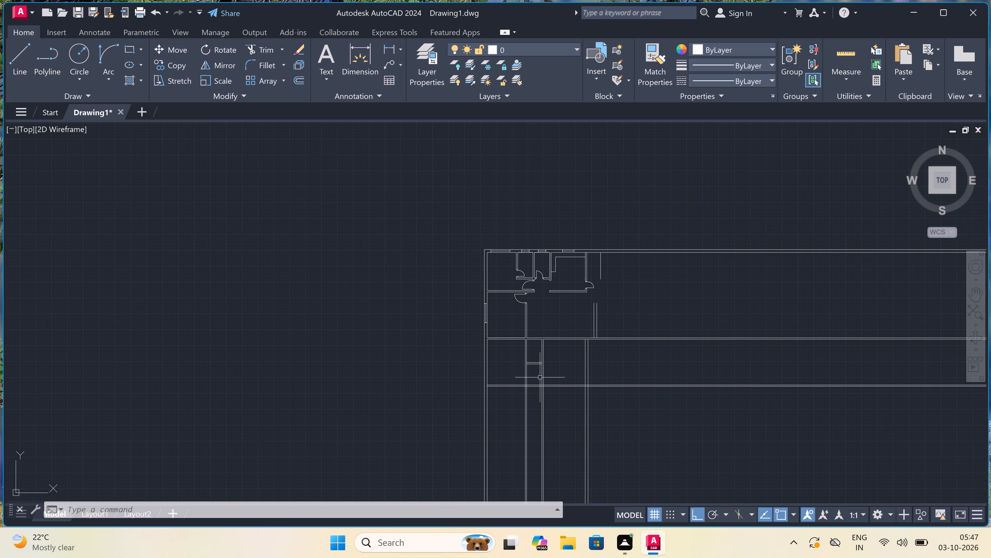
scroll(546, 392, up, 2)
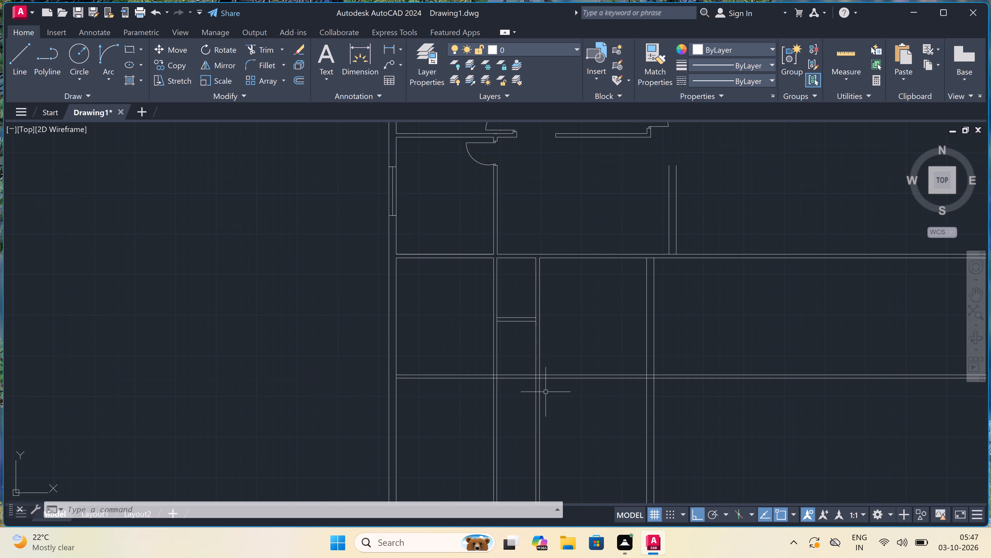
text(tr)
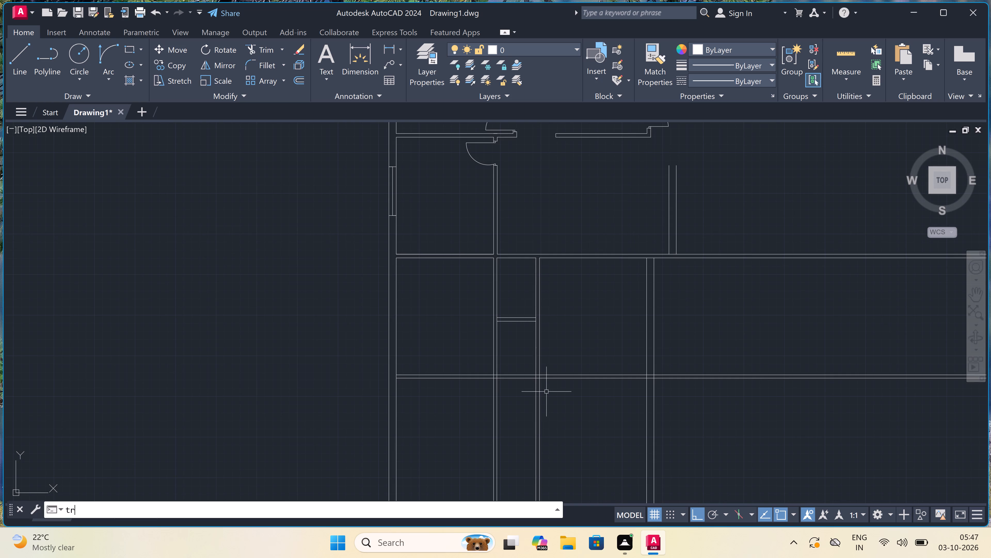
key(space)
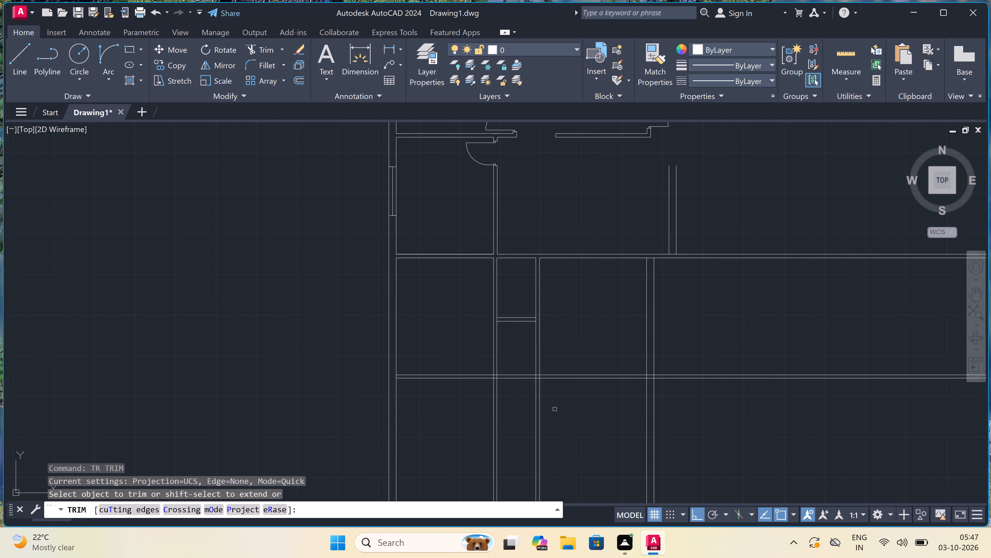
click(569, 427)
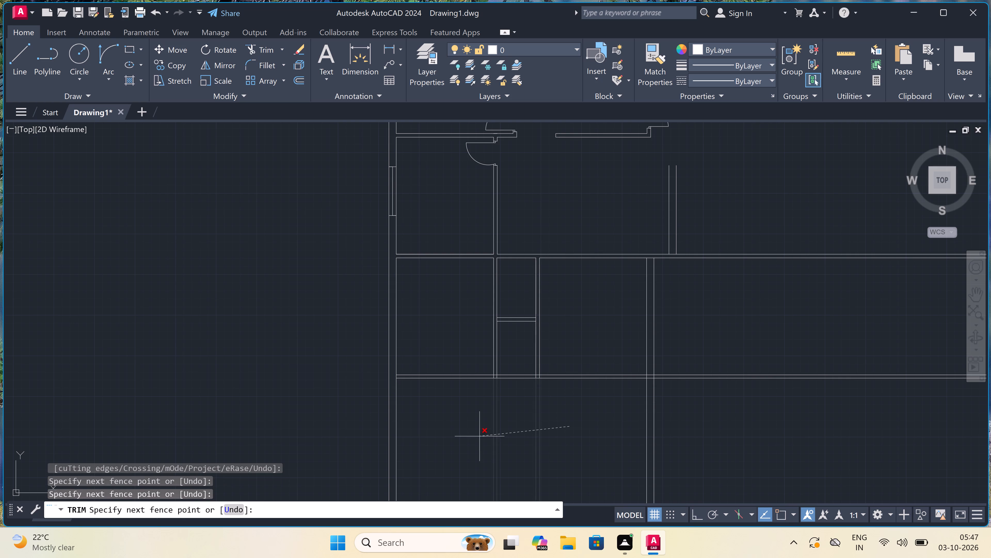
click(478, 437)
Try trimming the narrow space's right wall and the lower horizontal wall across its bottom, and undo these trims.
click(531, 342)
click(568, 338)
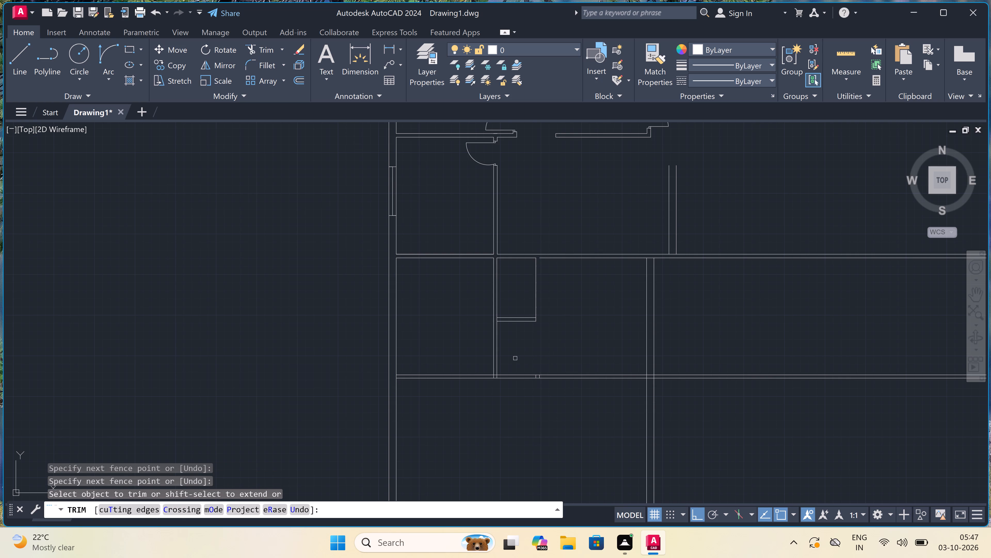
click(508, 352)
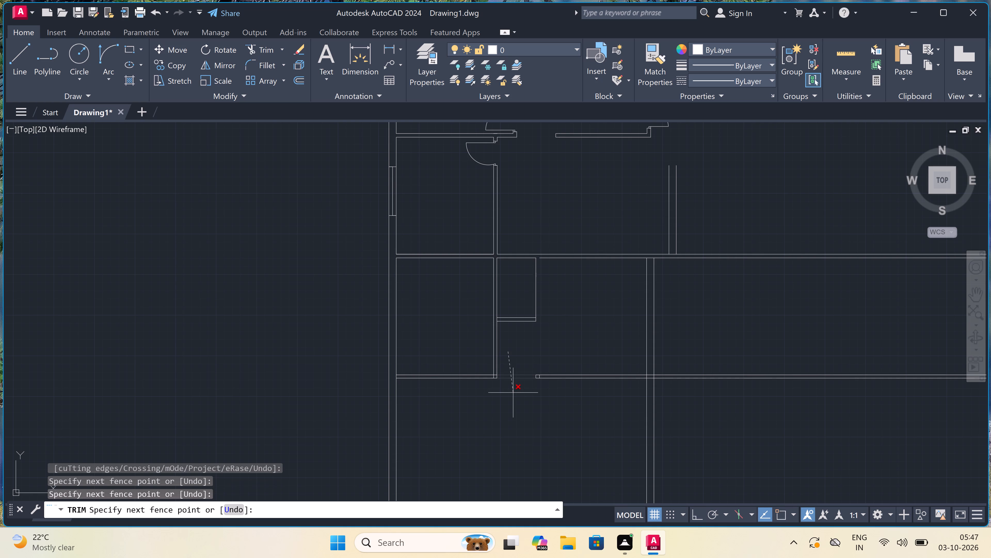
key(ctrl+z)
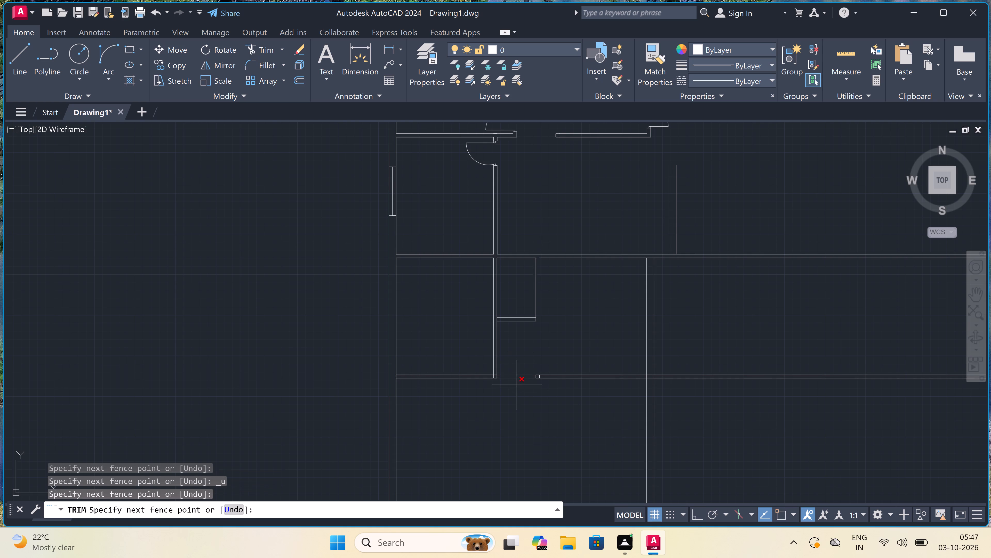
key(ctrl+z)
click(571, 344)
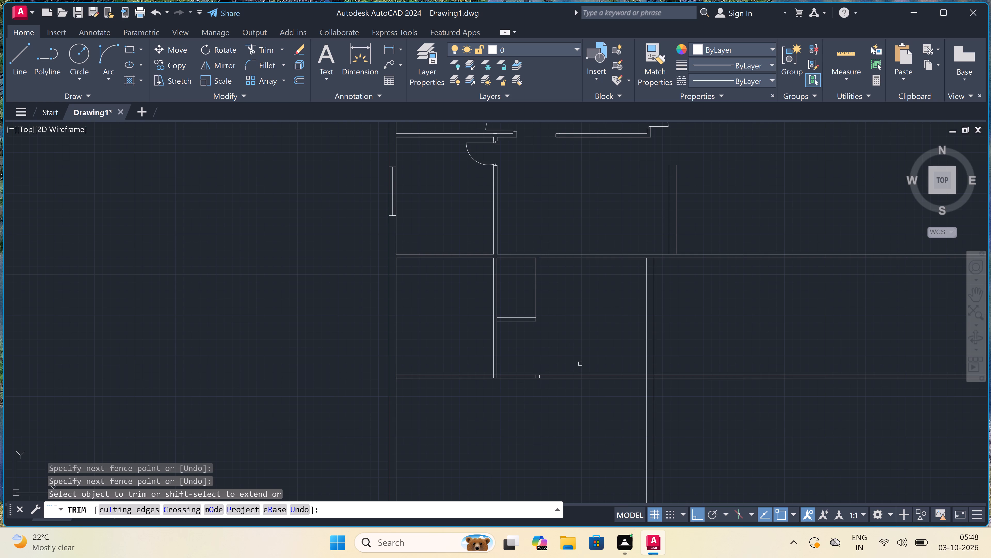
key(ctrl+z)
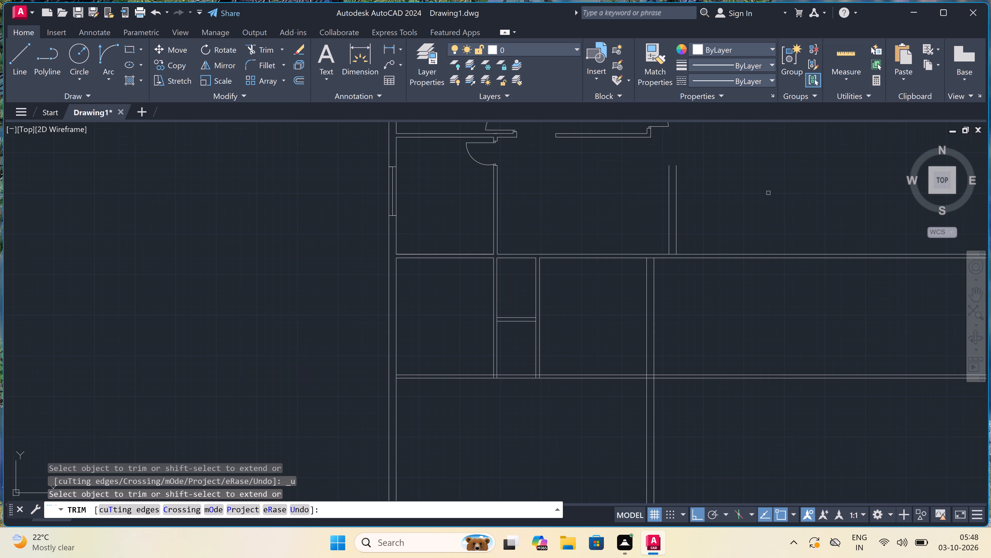
Trim the lower horizontal wall lines across the narrow space and from its right wall to the 9" wall.
click(561, 357)
click(549, 461)
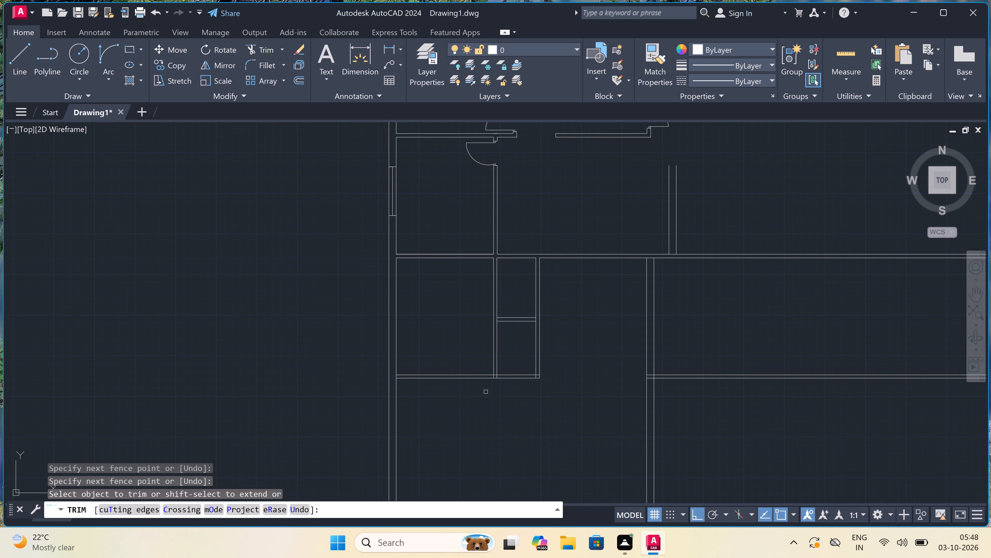
click(512, 375)
click(513, 389)
click(514, 363)
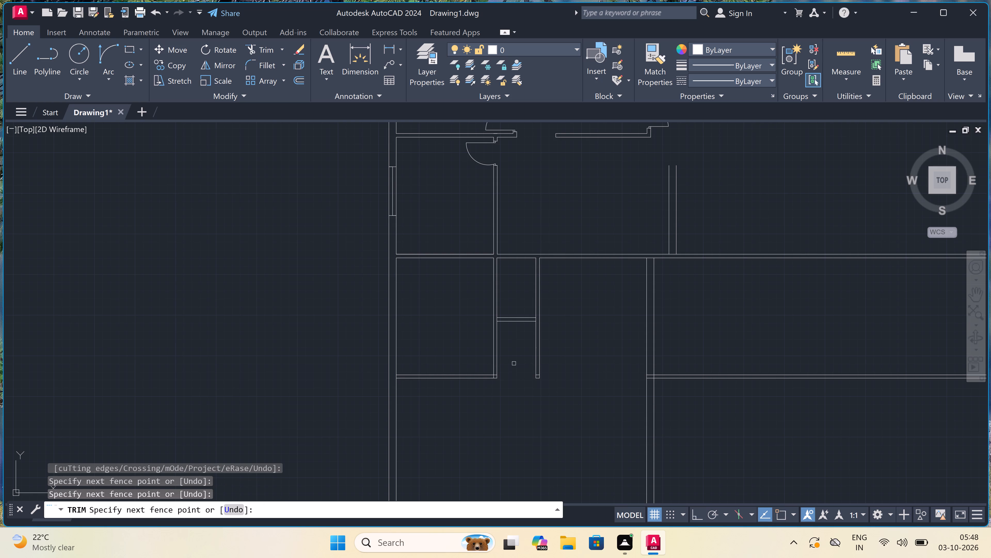
key(Escape)
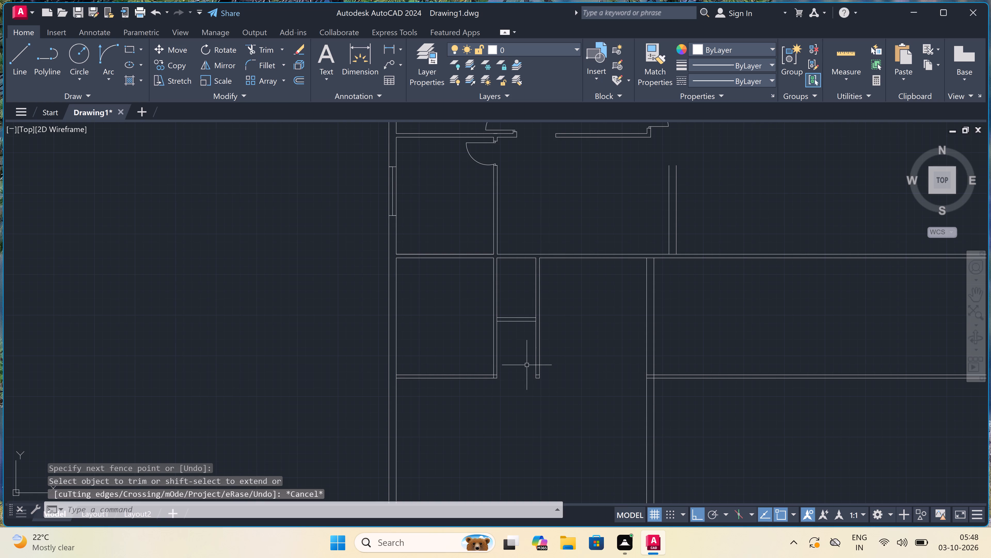
Extend the lower line of the narrow space's cross wall to the outer face of its right wall.
text(ex)
key(space)
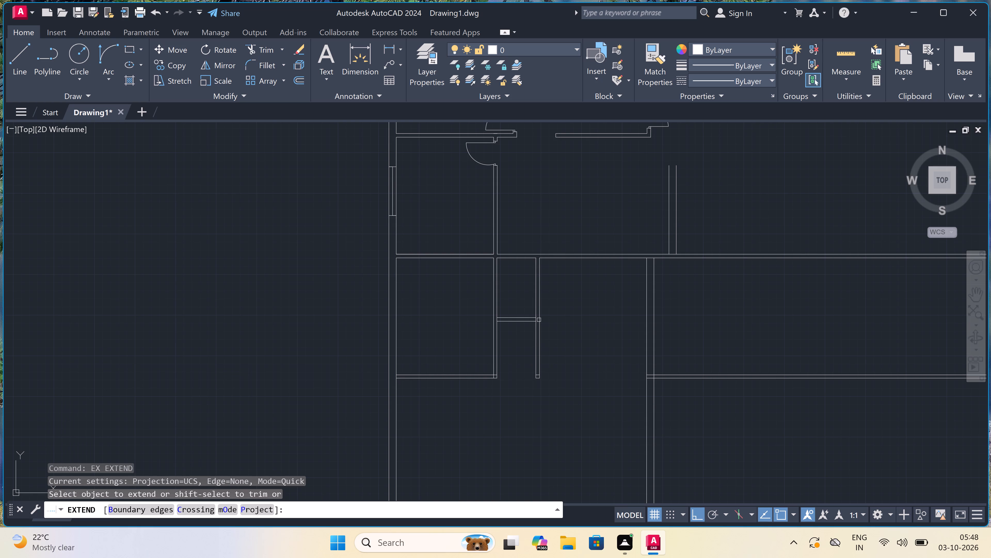
click(529, 322)
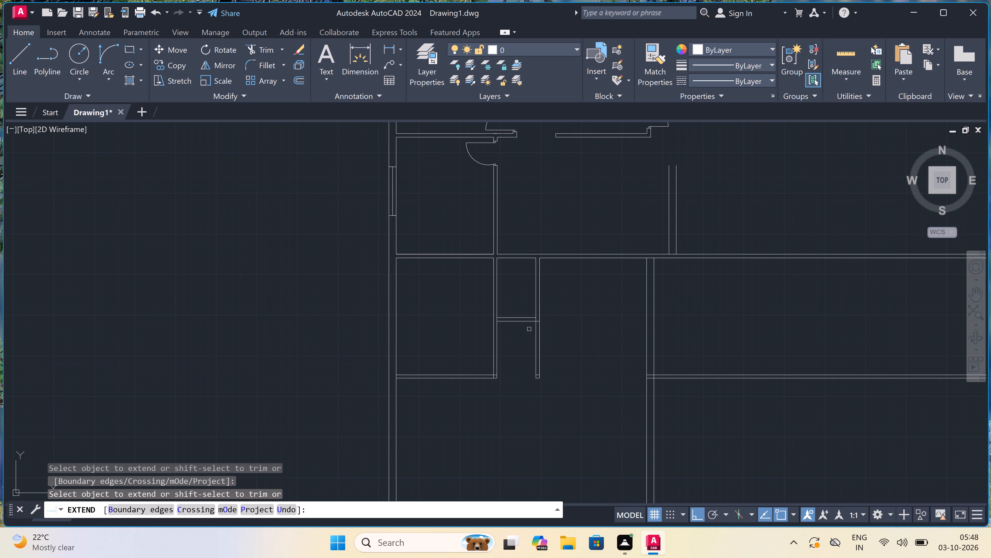
key(Escape)
Trim the narrow space's right wall below the cross wall and delete the leftover pieces at its former lower end.
text(tr)
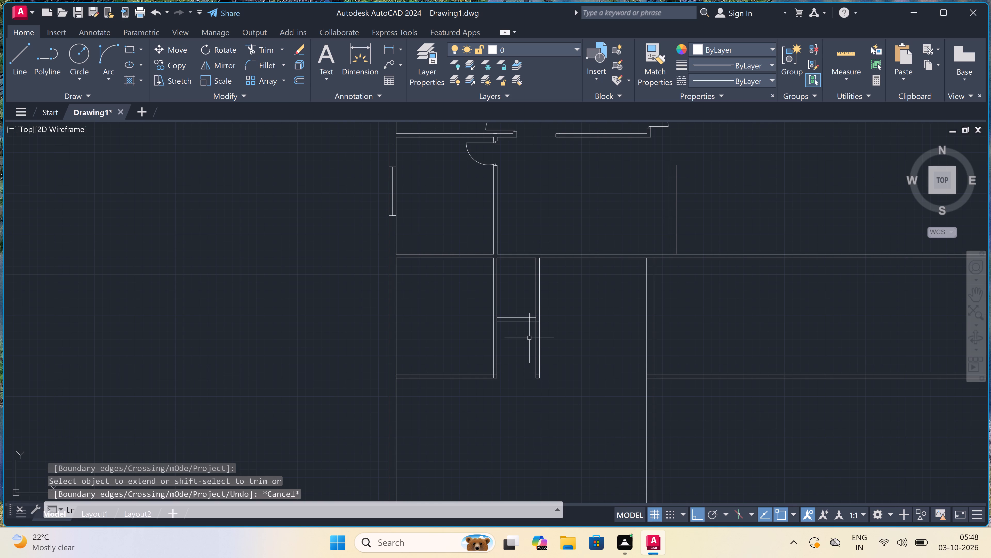
key(space)
click(557, 343)
click(513, 346)
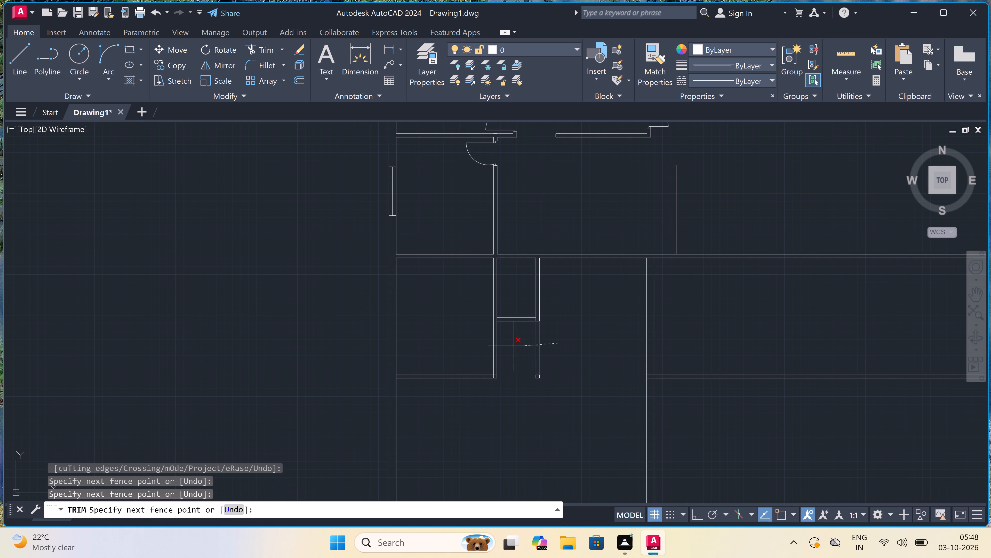
key(Escape)
drag(548, 354, 549, 362)
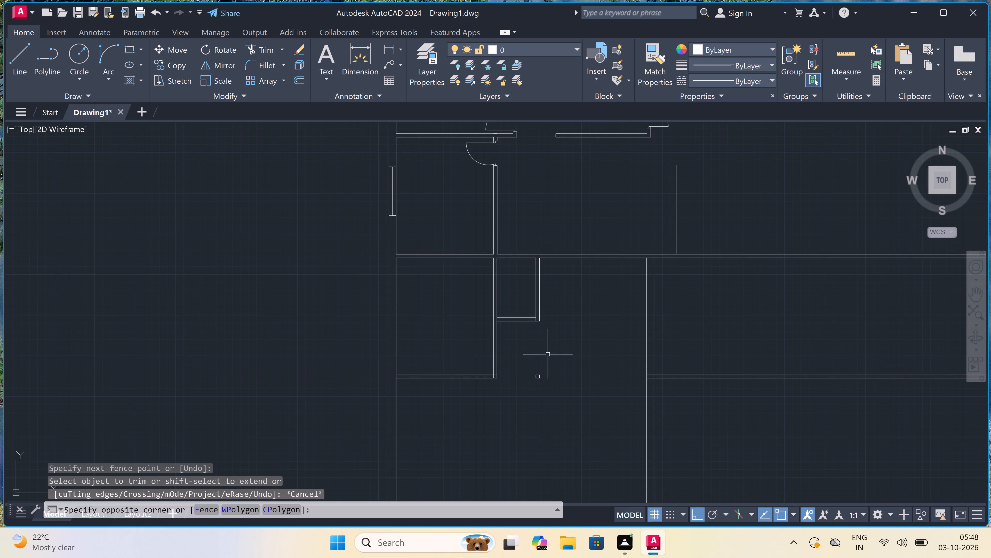
click(524, 390)
key(Delete)
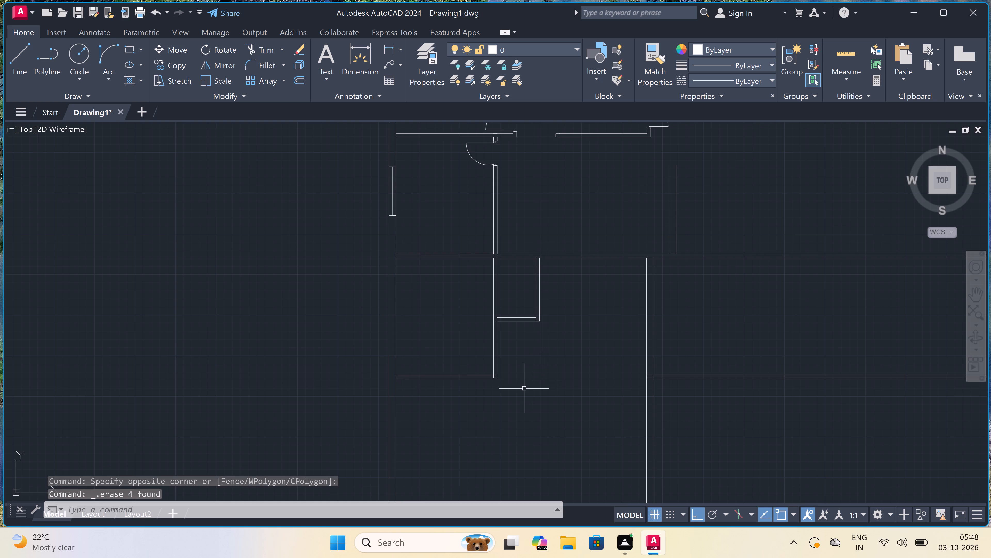
Trim the overlapping line stubs where the lower left room's bottom wall meets the outer wall and the vertical partition.
text(tr)
key(space)
scroll(392, 375, up, 3)
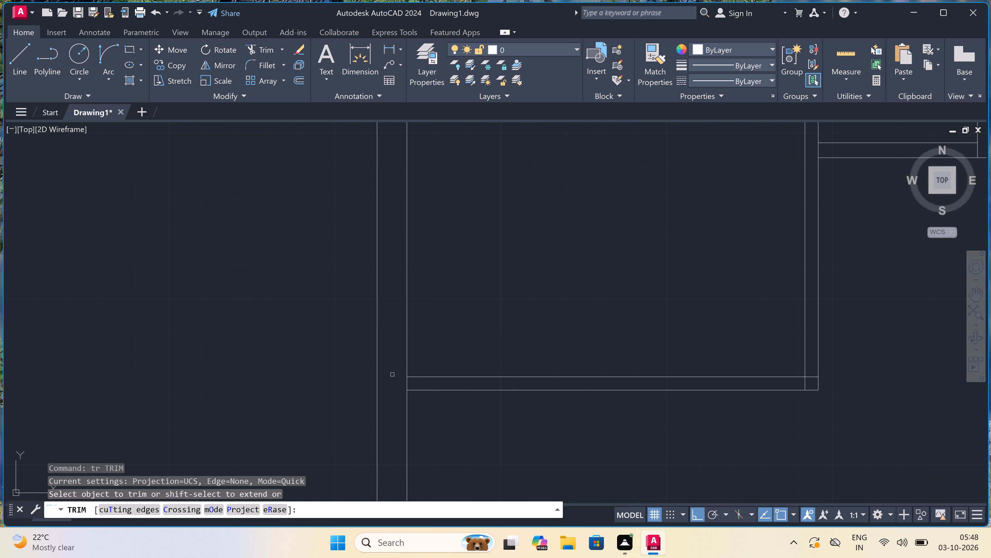
click(392, 383)
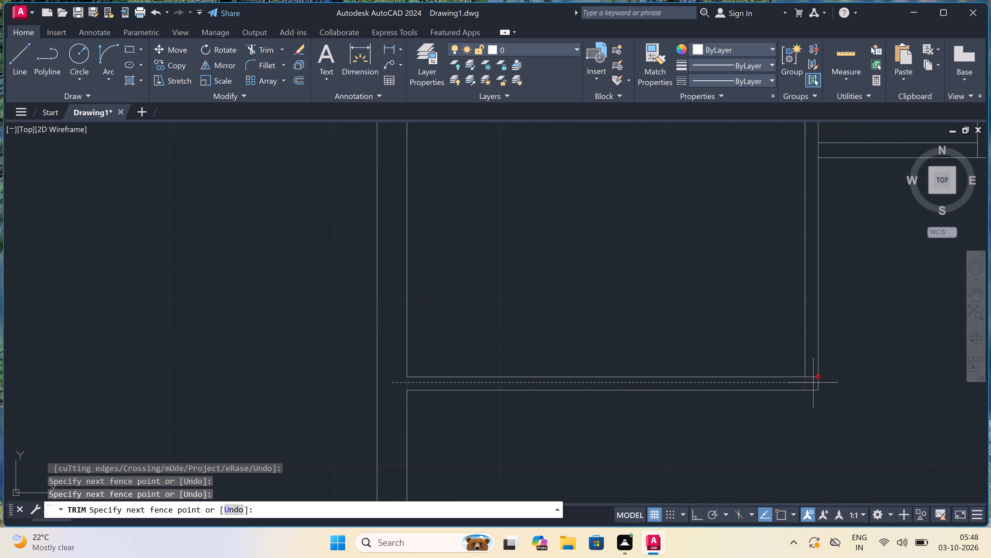
click(813, 385)
click(813, 384)
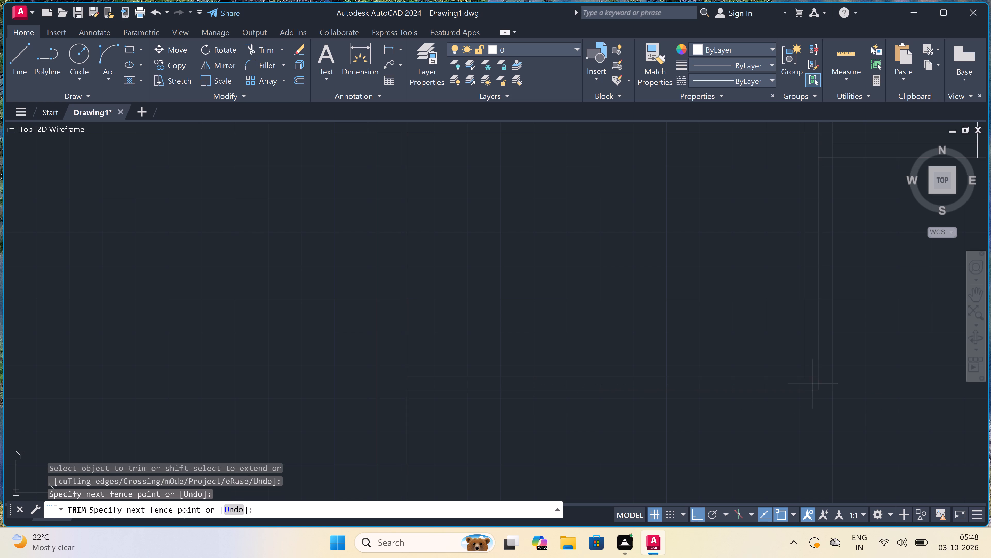
click(811, 360)
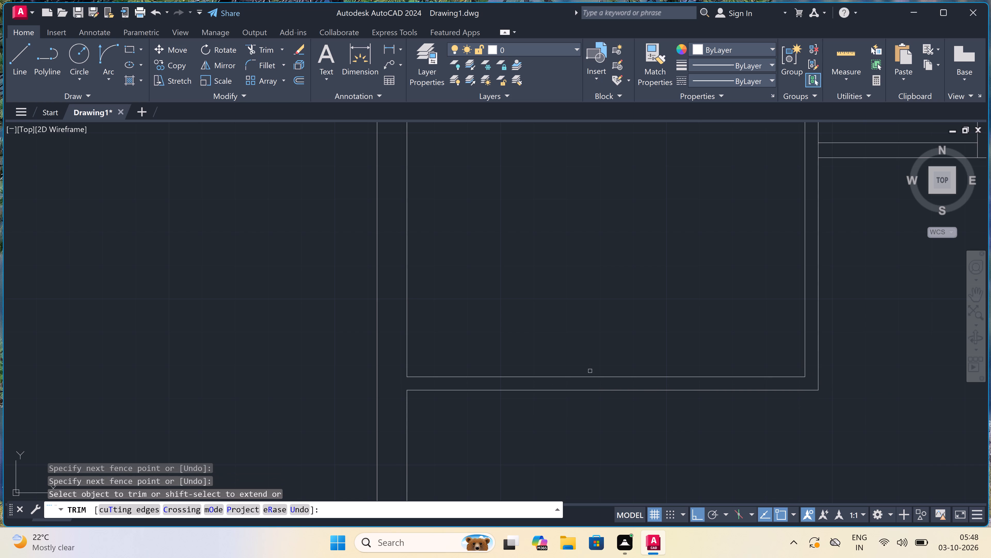
scroll(595, 396, down, 2)
scroll(578, 363, down, 2)
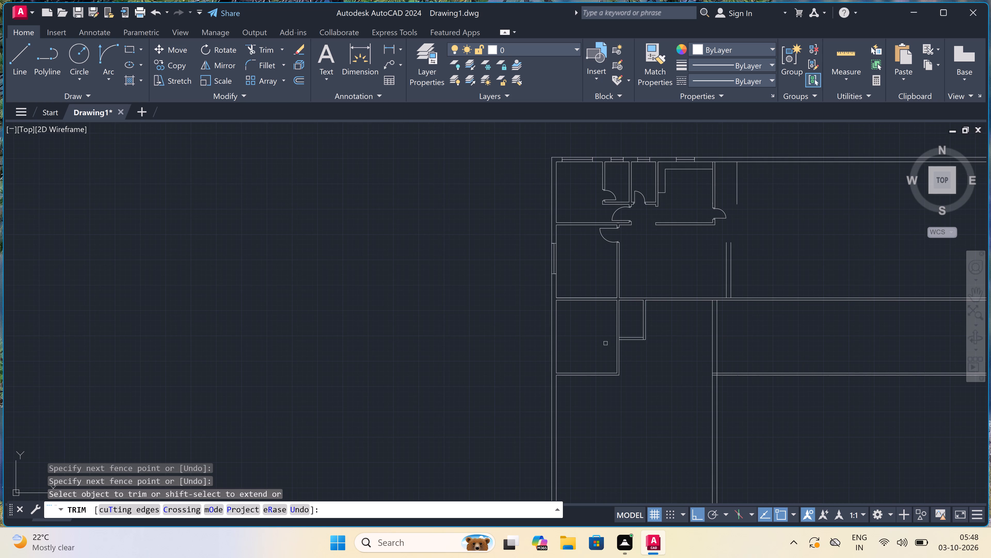
Trim the outer wall's inner line between the two lines of the lower left room's bottom wall.
scroll(618, 324, up, 3)
scroll(618, 324, down, 1)
scroll(661, 383, up, 3)
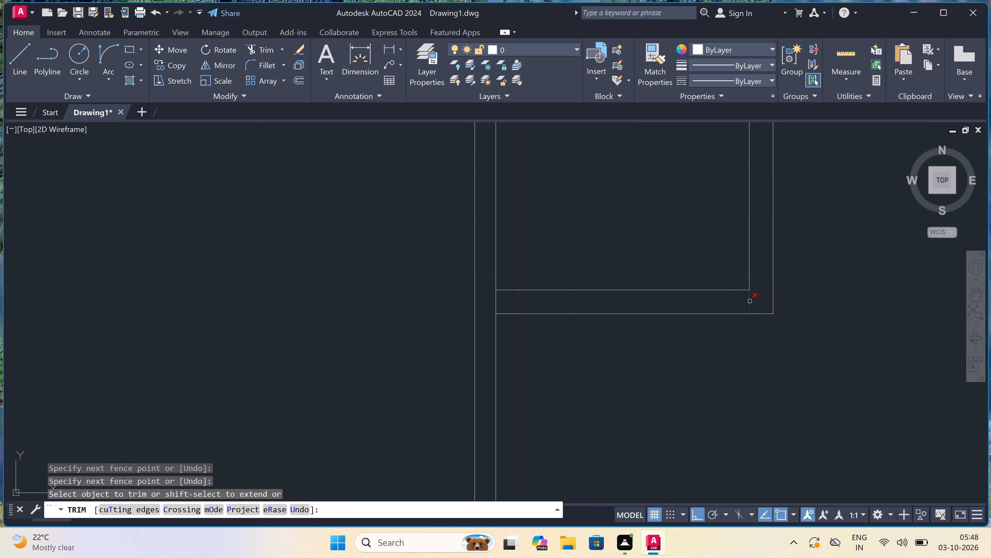
click(750, 299)
click(763, 290)
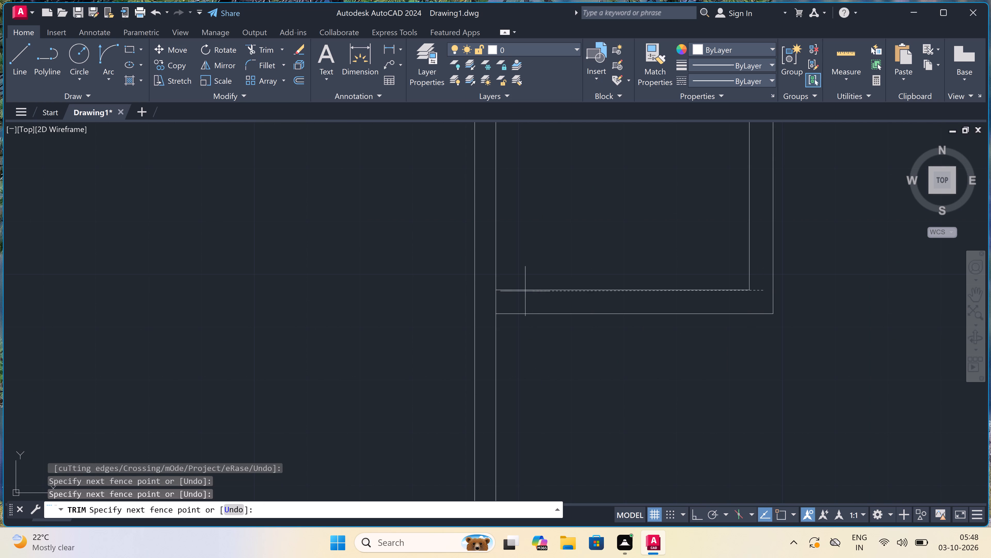
click(534, 305)
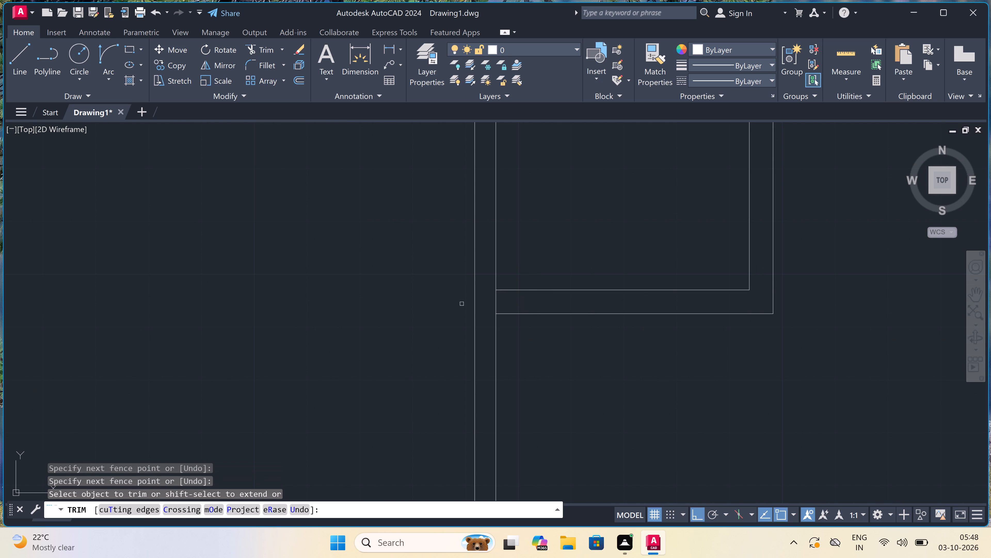
click(493, 298)
click(537, 302)
scroll(537, 301, down, 4)
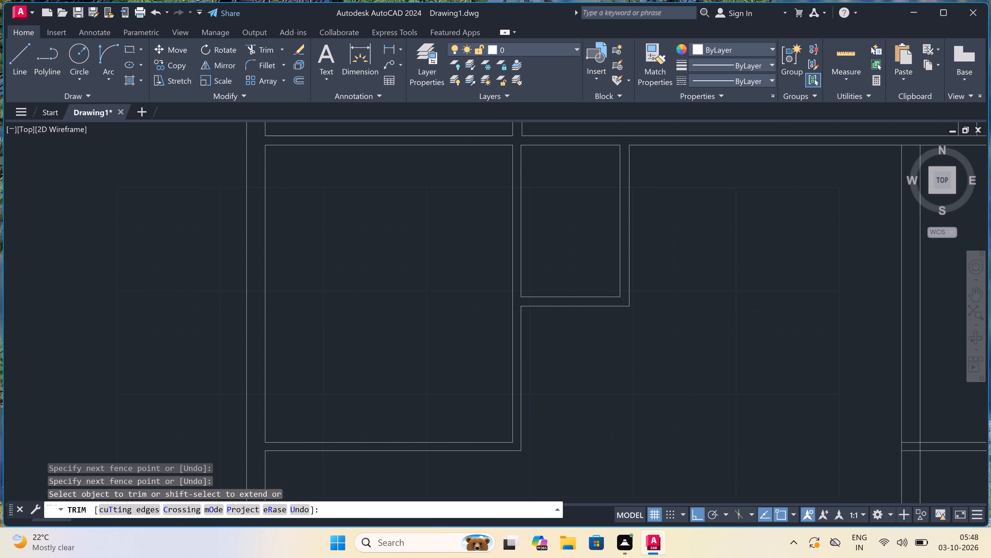
scroll(537, 301, down, 1)
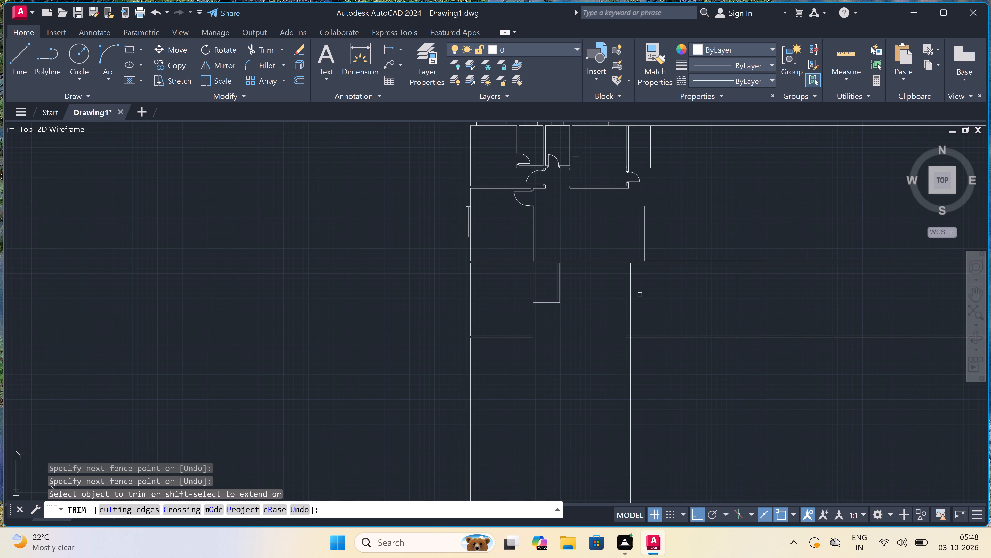
scroll(620, 261, up, 3)
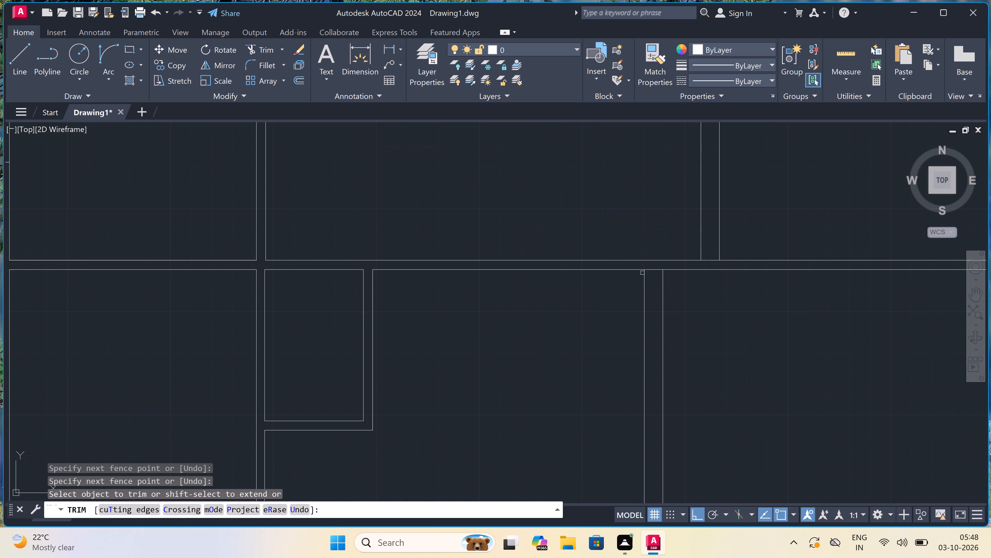
scroll(629, 282, down, 3)
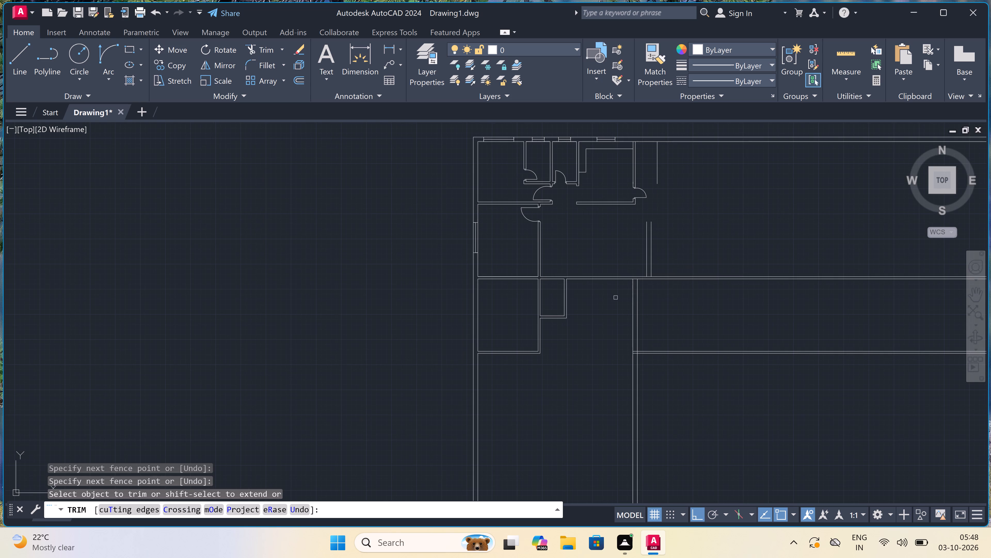
scroll(589, 323, up, 1)
key(Escape)
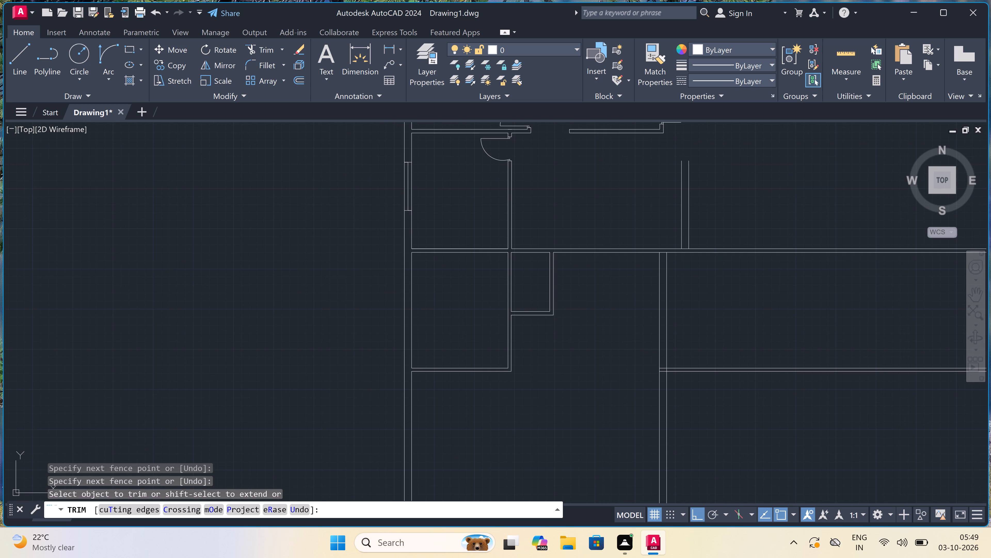
Offset the lower line of the lower left room's bottom wall 4' downward.
scroll(571, 346, down, 2)
scroll(523, 351, up, 3)
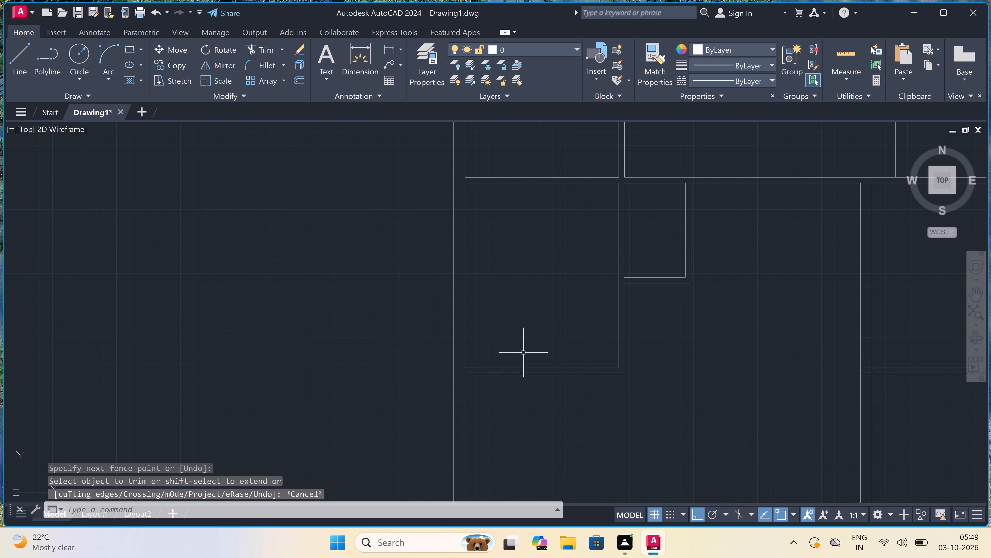
text(o)
key(space)
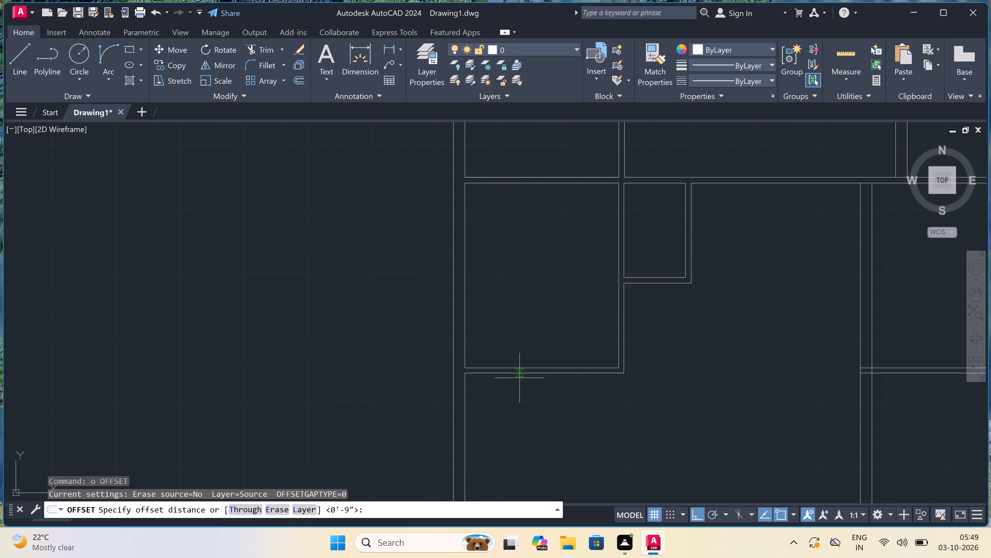
click(521, 375)
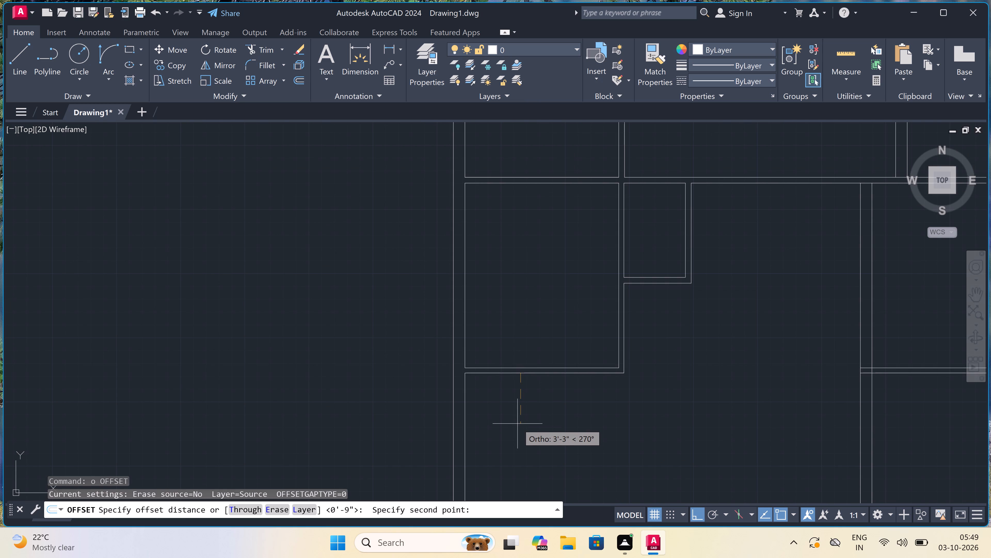
text(4')
key(space)
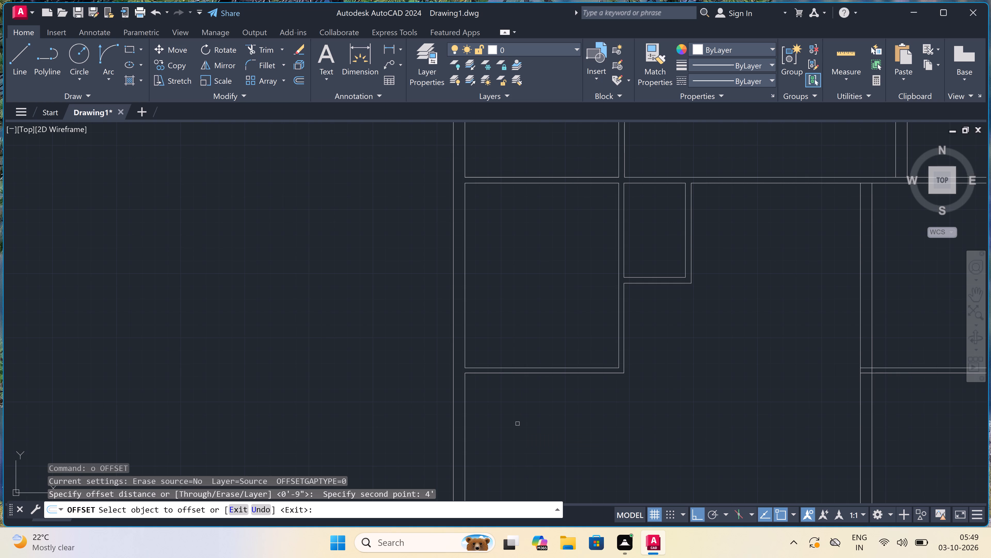
drag(527, 373, 527, 374)
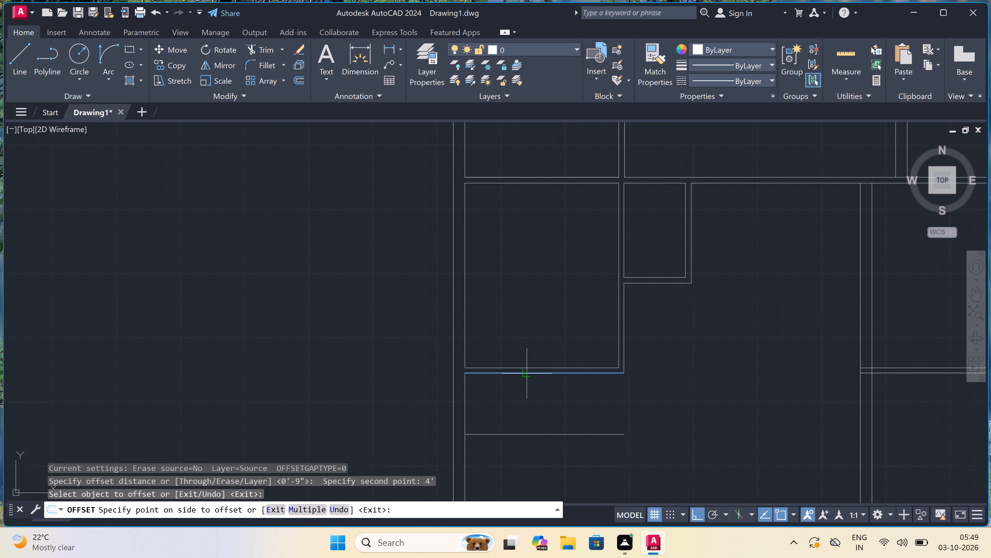
drag(527, 374, 527, 377)
click(528, 397)
scroll(528, 397, down, 3)
scroll(524, 416, up, 3)
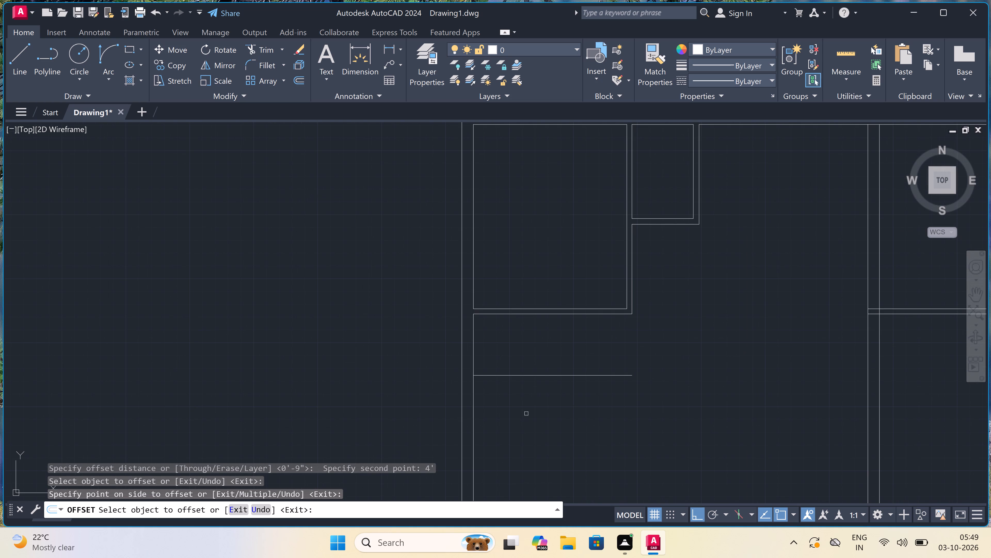
key(Escape)
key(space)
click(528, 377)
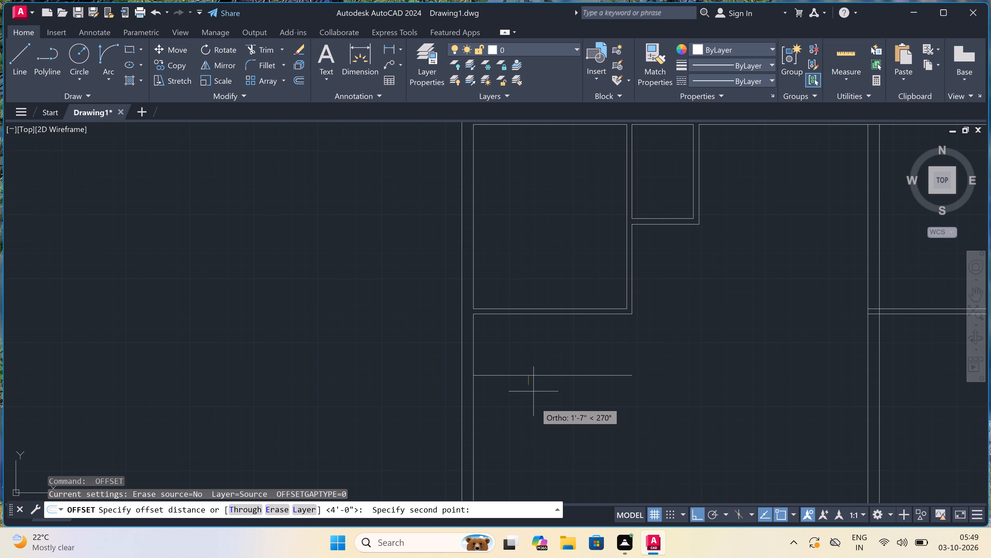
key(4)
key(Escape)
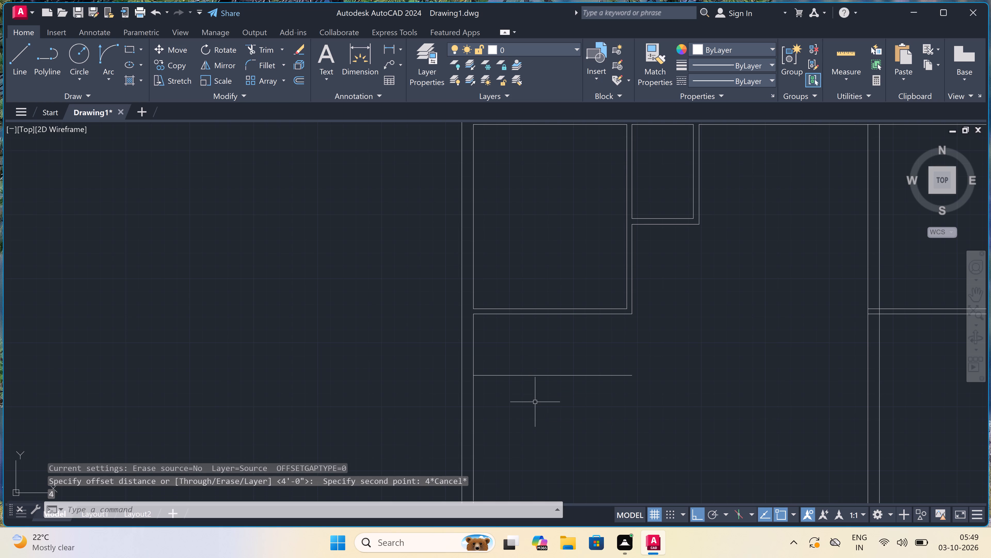
Offset the new horizontal line below the lower left room 9" downward to give the wall its thickness.
text(o)
key(space)
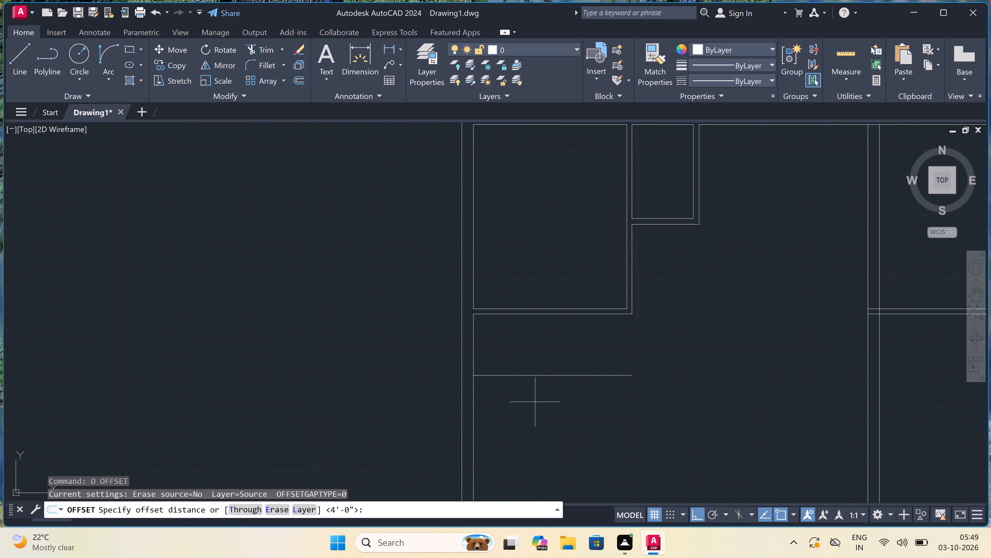
click(536, 378)
text(9")
key(space)
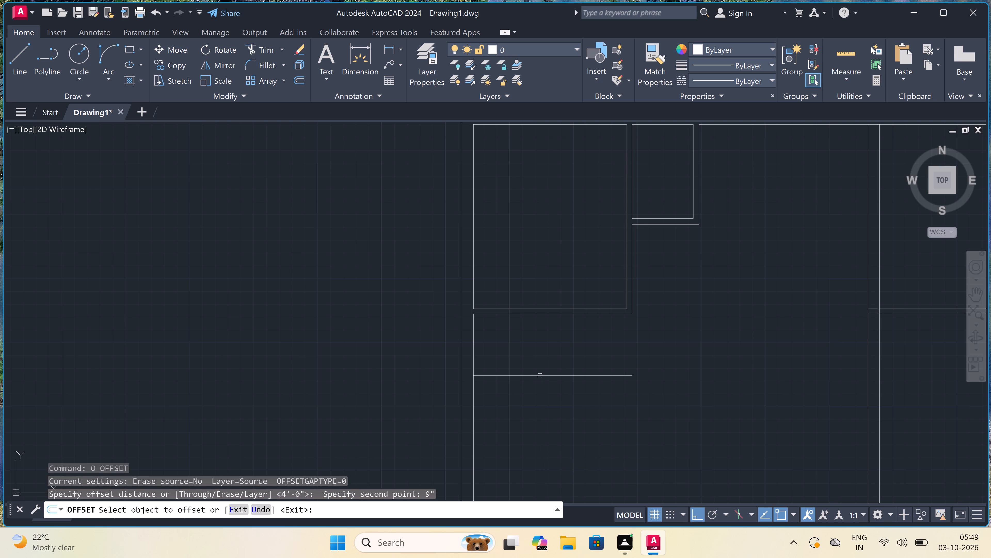
click(540, 376)
click(539, 398)
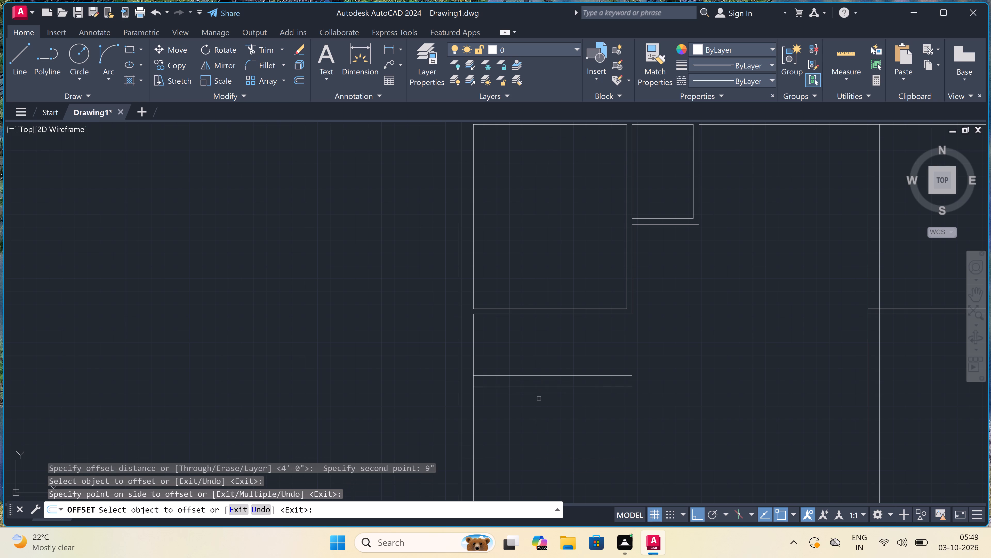
key(Escape)
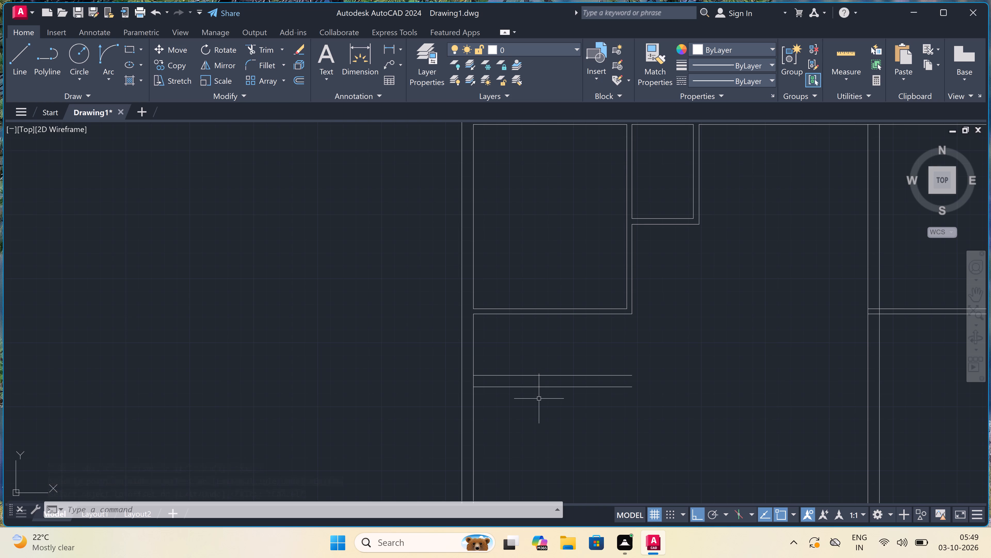
Draw a 4.5" thick vertical partition across the 4' strip, starting 6'7.5" from the outer wall's inner face.
scroll(539, 399, down, 1)
scroll(546, 374, up, 2)
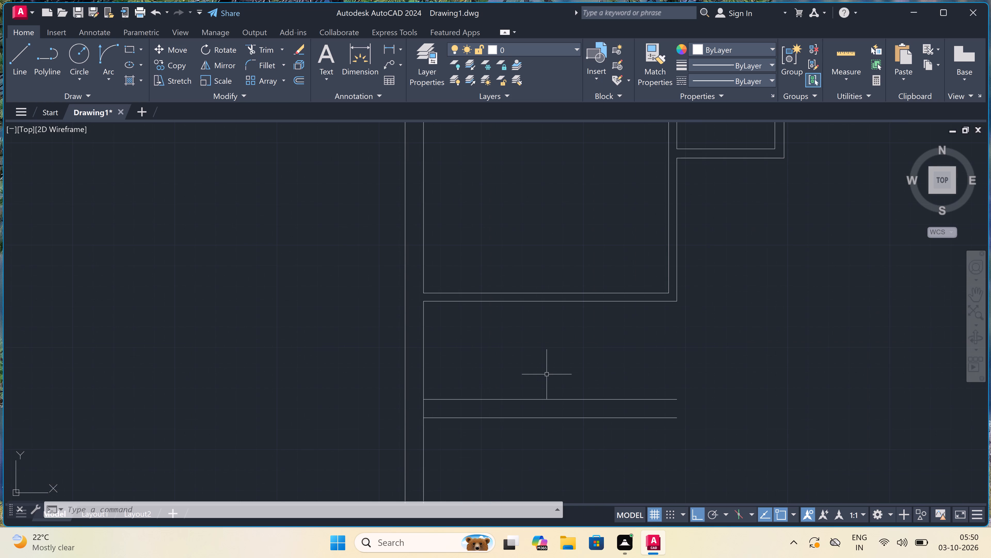
key(l)
key(space)
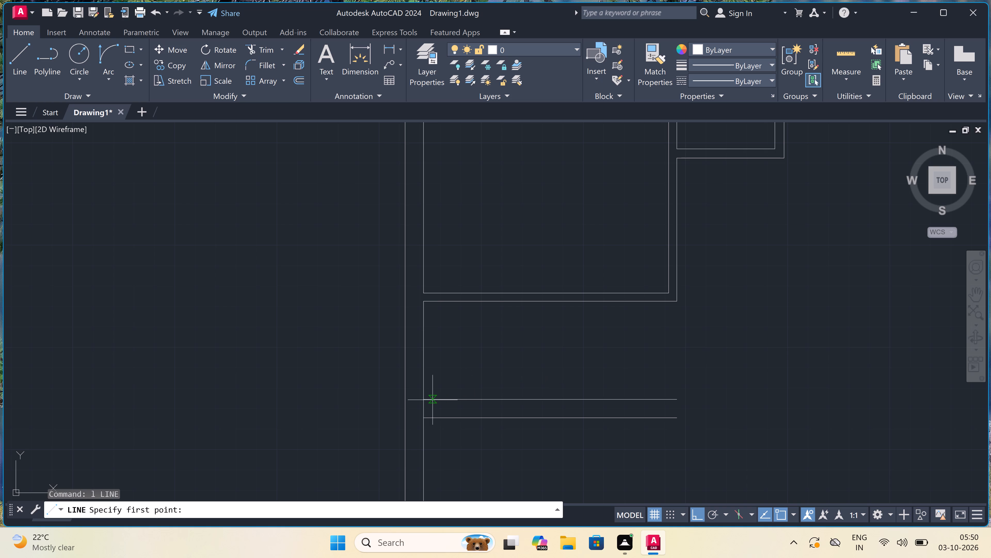
click(427, 399)
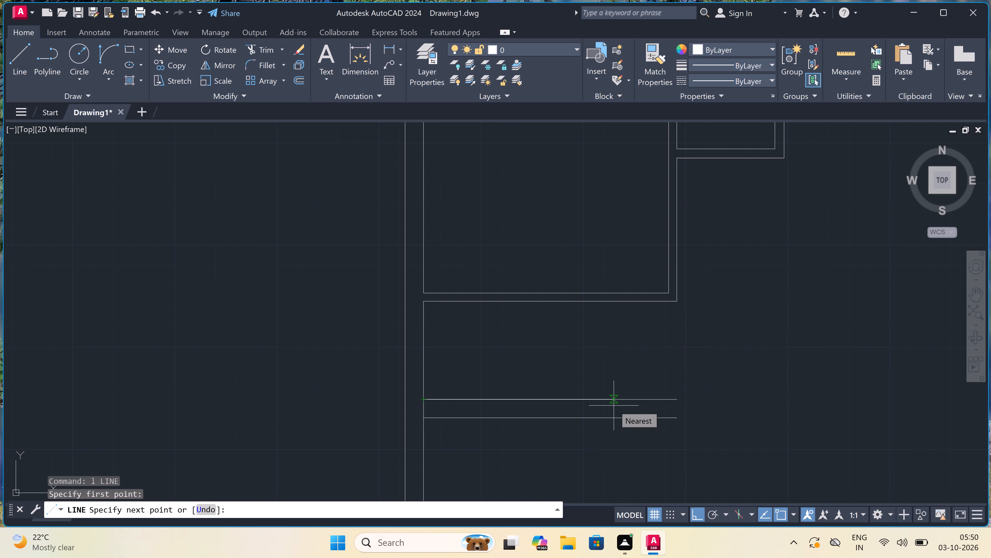
text(6')
text(7.5)
key(shift+quotedbl)
key(space)
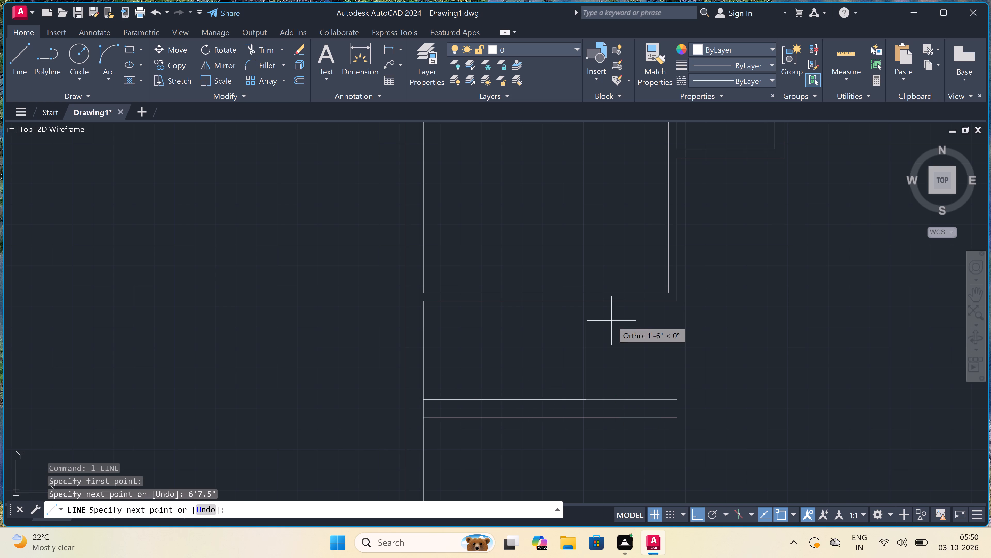
click(587, 301)
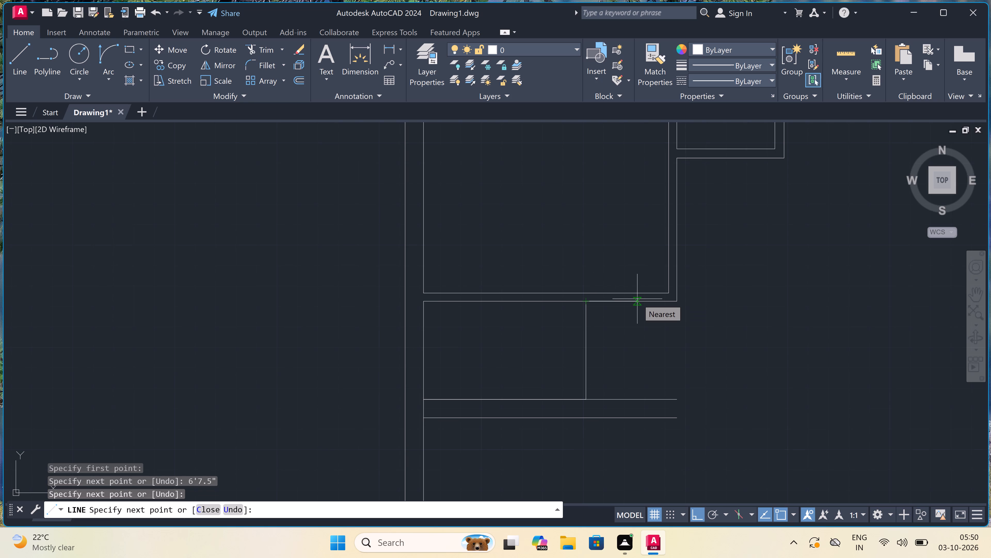
text(4.5")
key(space)
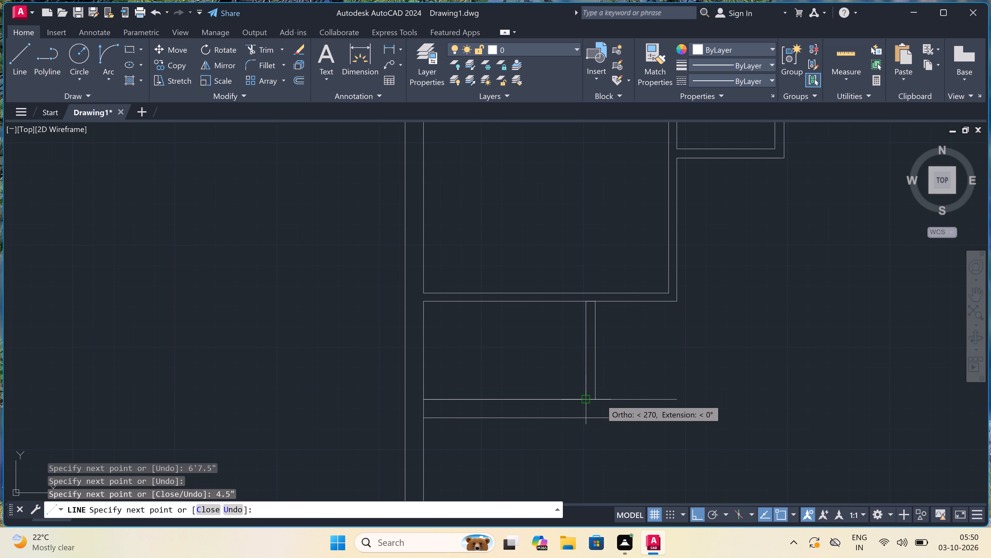
click(598, 397)
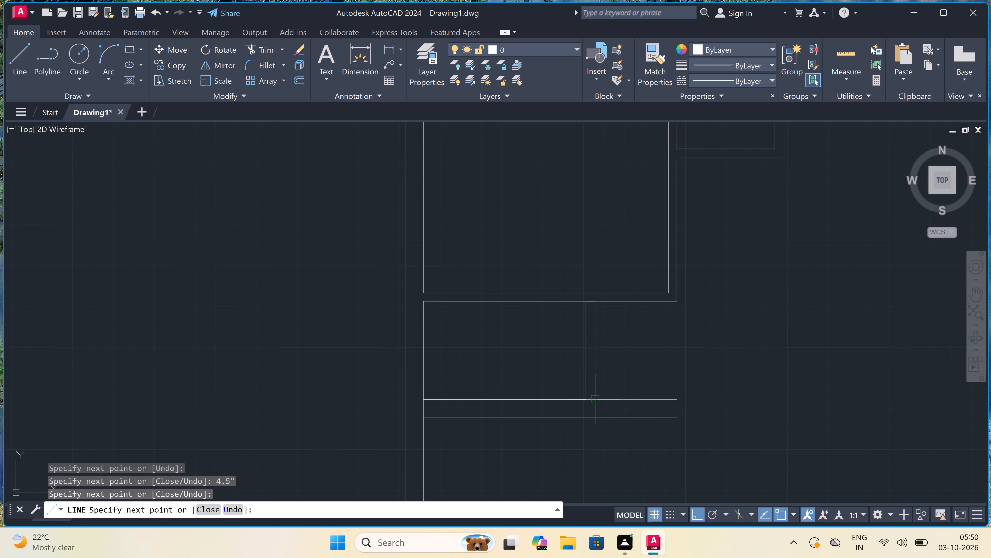
key(Escape)
Trim the room's bottom wall line between the two partition lines at the partition's upper end.
key(t)
key(r)
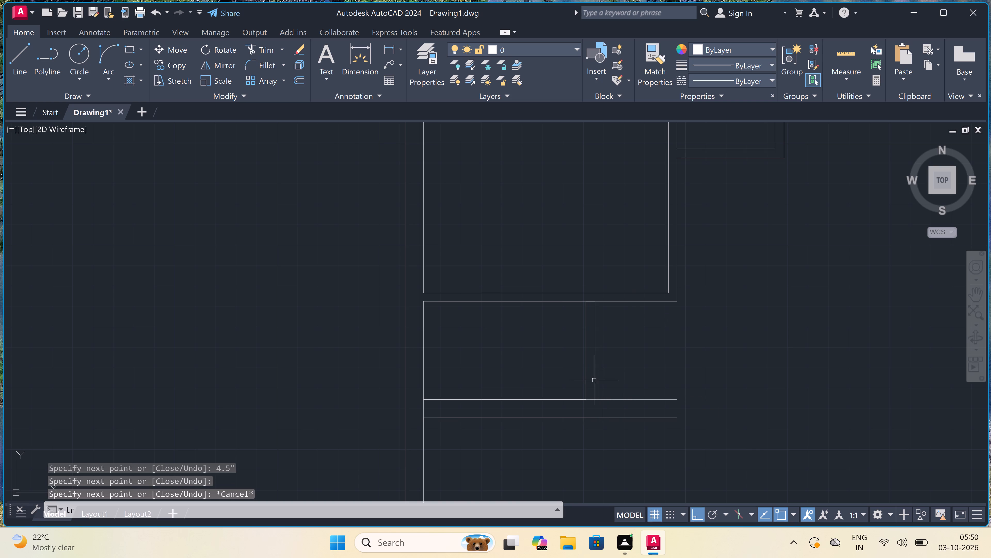
key(space)
scroll(592, 306, up, 3)
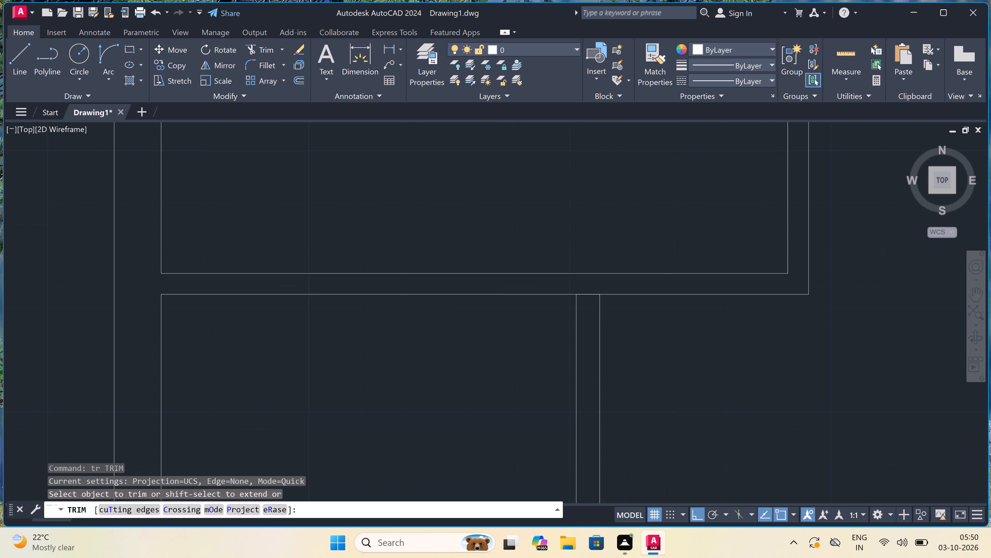
click(592, 301)
click(590, 285)
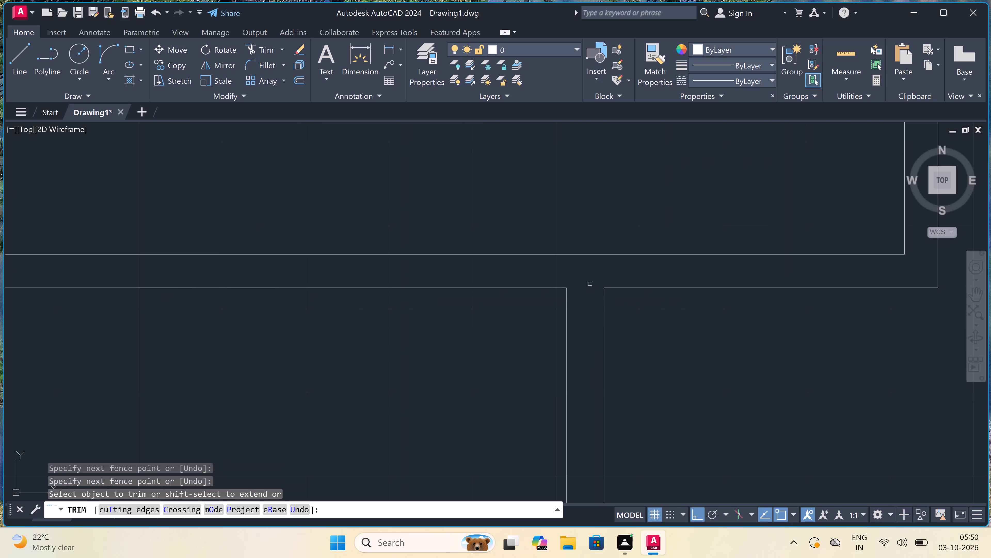
scroll(590, 284, down, 4)
key(Escape)
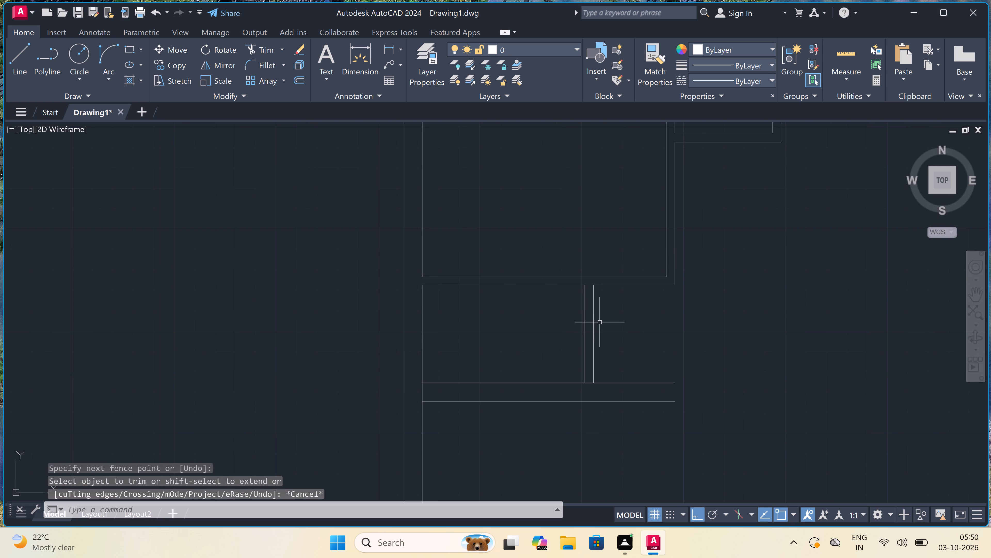
scroll(601, 377, up, 1)
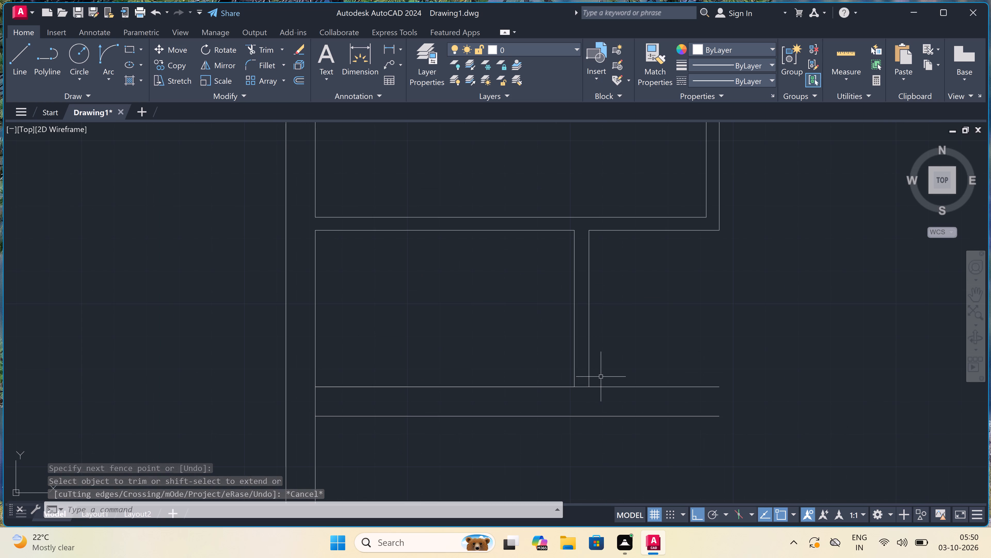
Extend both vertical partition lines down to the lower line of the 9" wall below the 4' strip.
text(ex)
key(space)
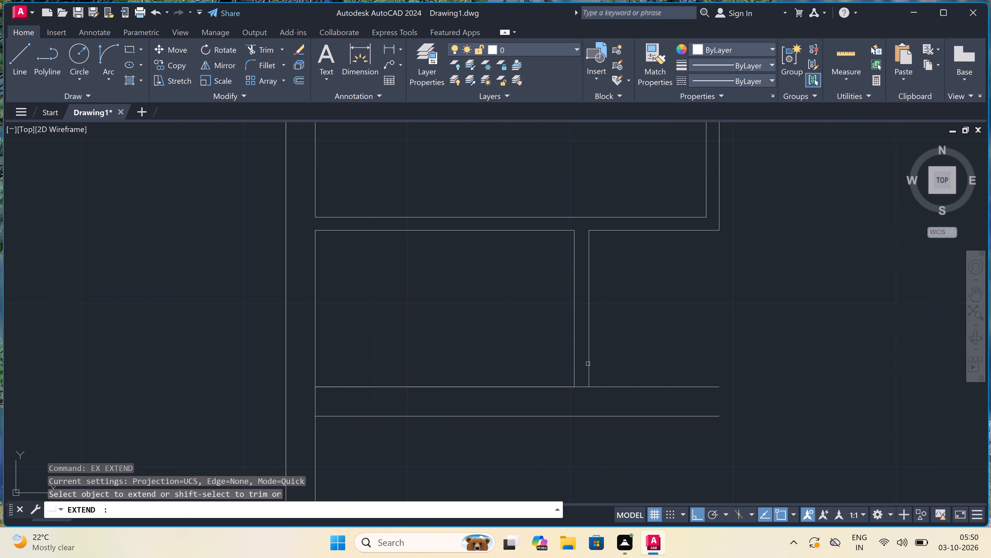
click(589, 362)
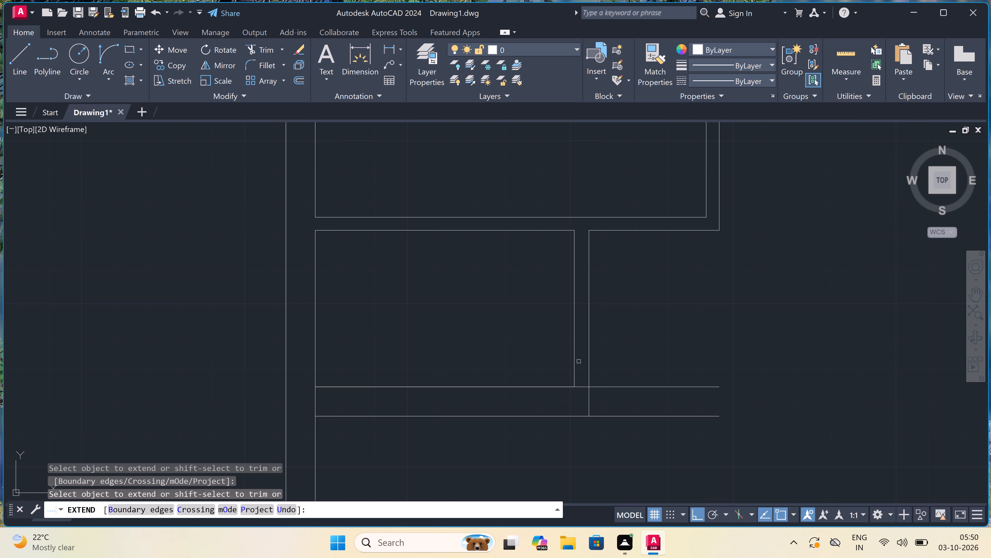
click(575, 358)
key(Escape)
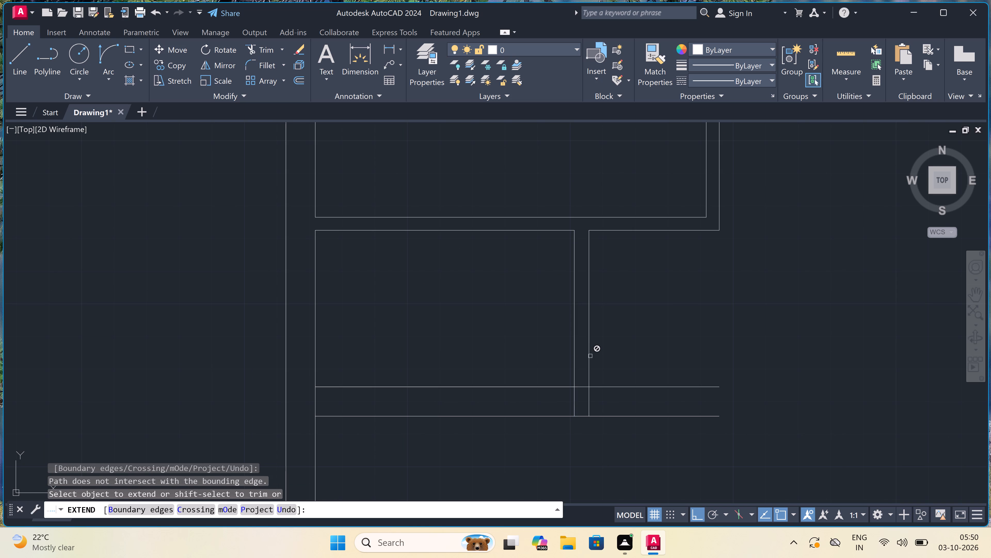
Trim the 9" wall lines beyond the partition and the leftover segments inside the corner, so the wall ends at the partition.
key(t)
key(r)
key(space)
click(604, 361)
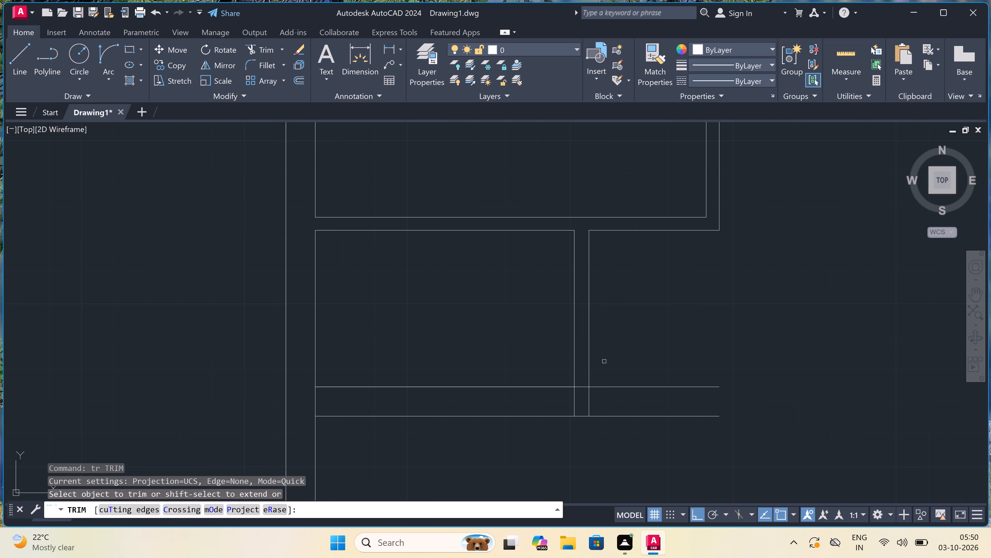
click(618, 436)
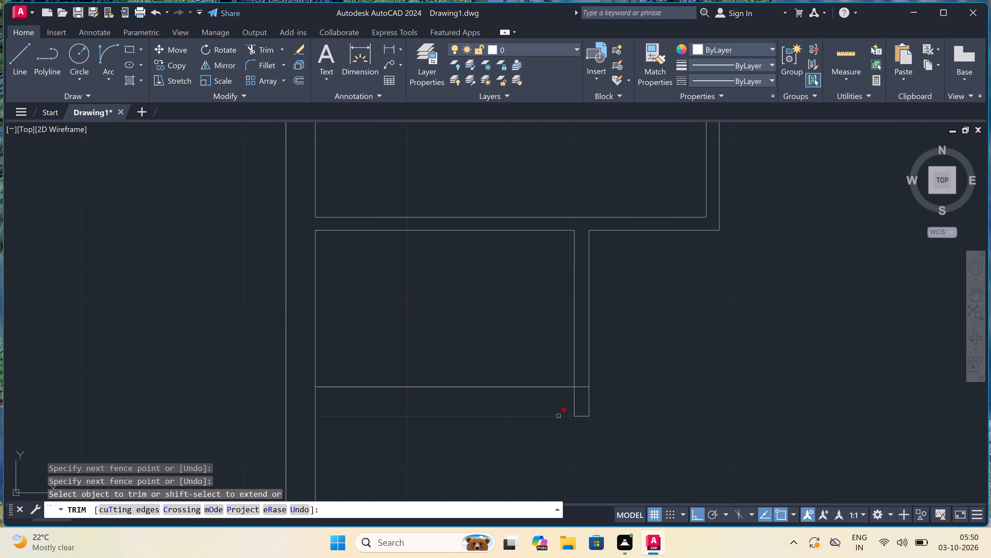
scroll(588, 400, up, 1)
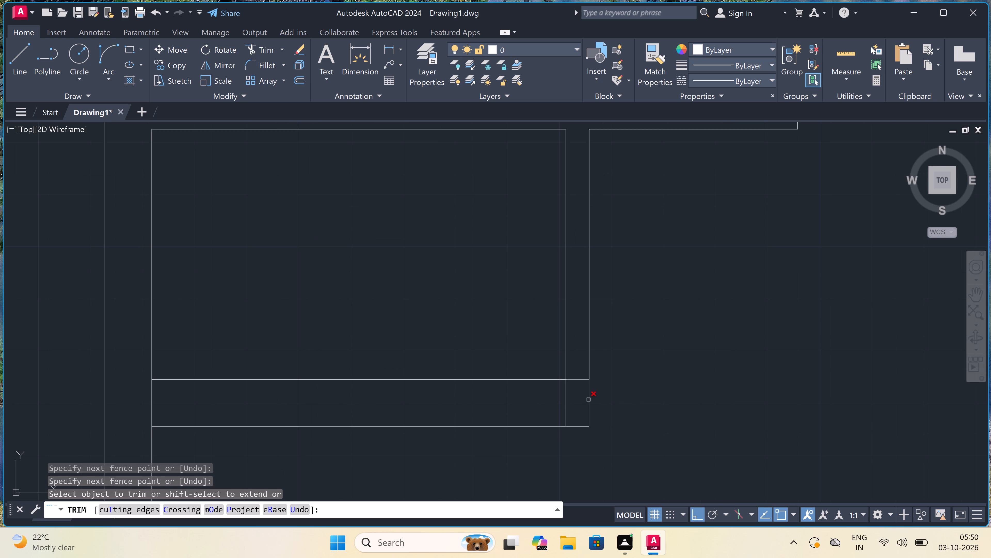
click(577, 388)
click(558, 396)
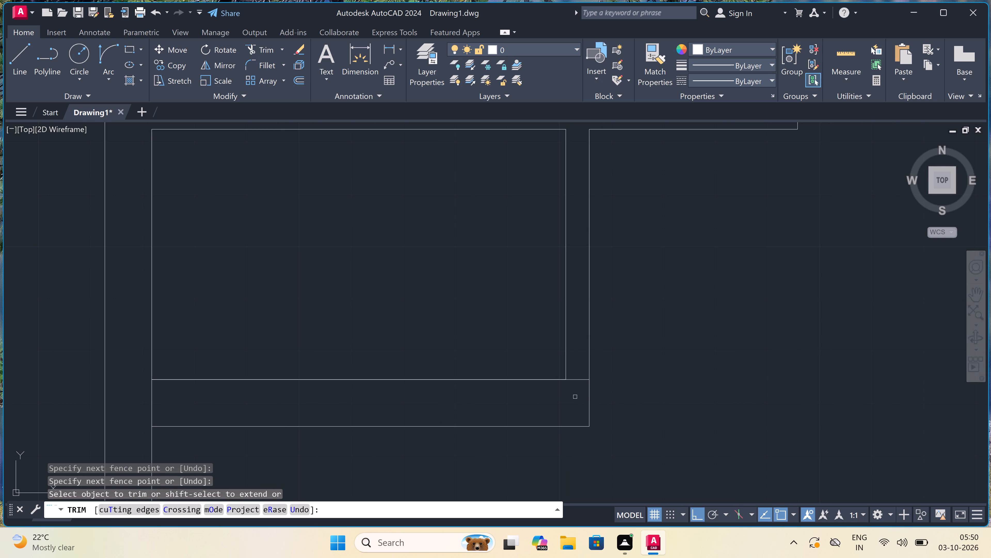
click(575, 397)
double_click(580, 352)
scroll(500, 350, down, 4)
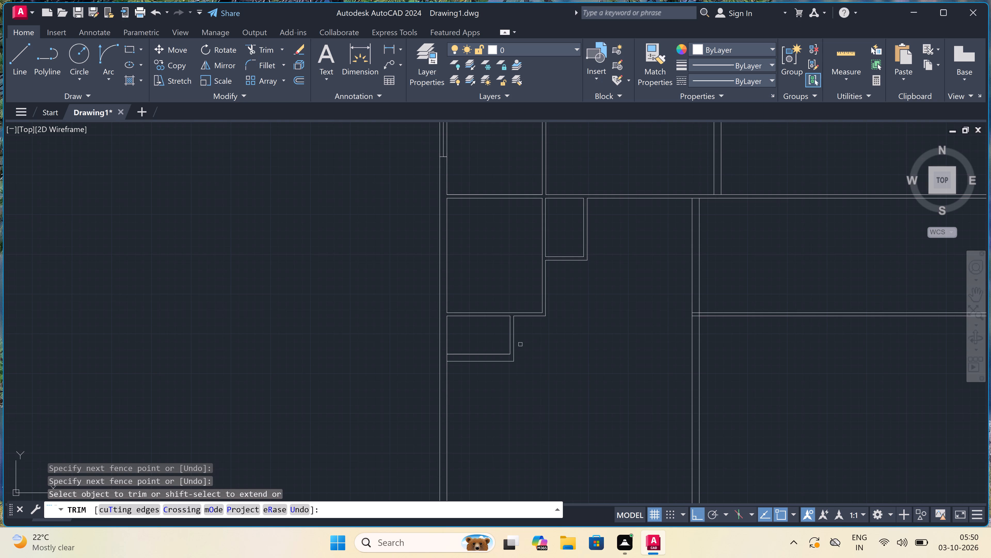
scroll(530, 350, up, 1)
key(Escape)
Extend both lines of the 9" wall rightward to meet the vertical wall of the adjoining rooms.
text(ex)
key(space)
click(470, 340)
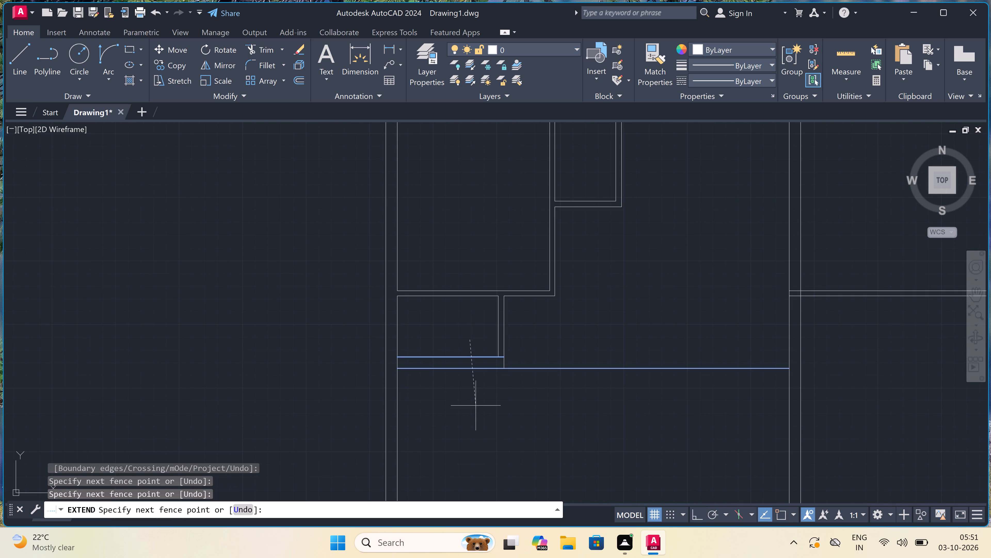
click(477, 441)
drag(475, 350, 475, 353)
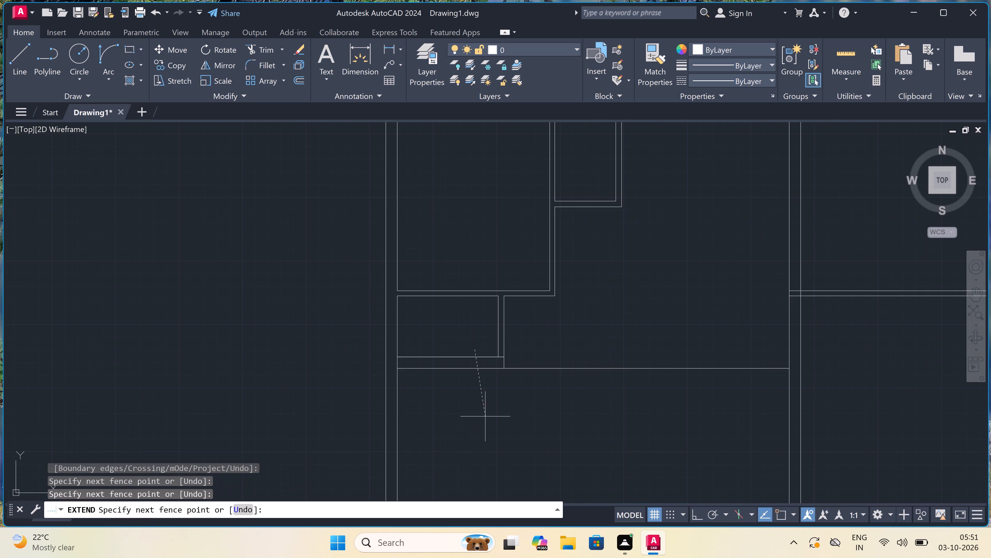
click(486, 417)
key(Escape)
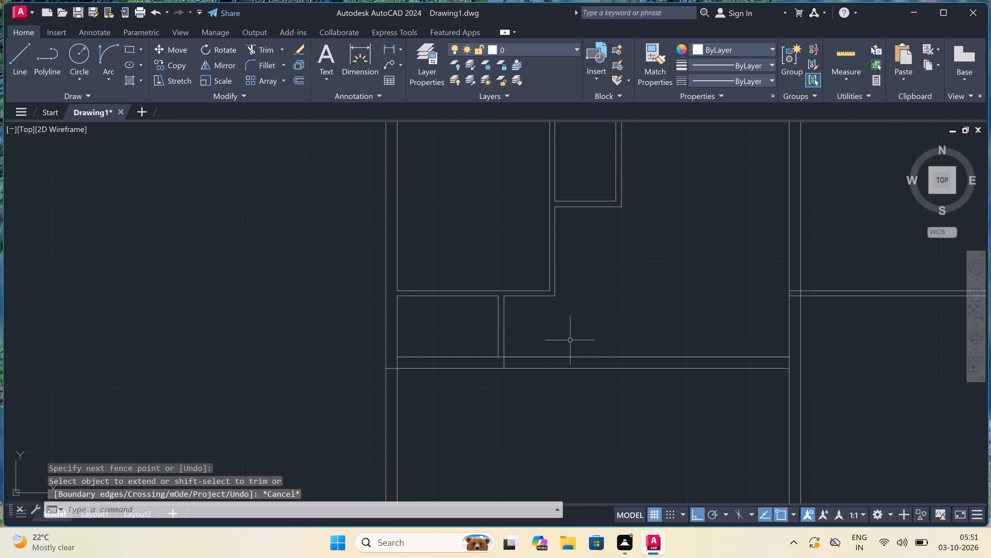
Trim the lower line's overshoot inside the left outer wall and the outer wall's inner face between the two 9" wall lines.
key(t)
key(r)
key(space)
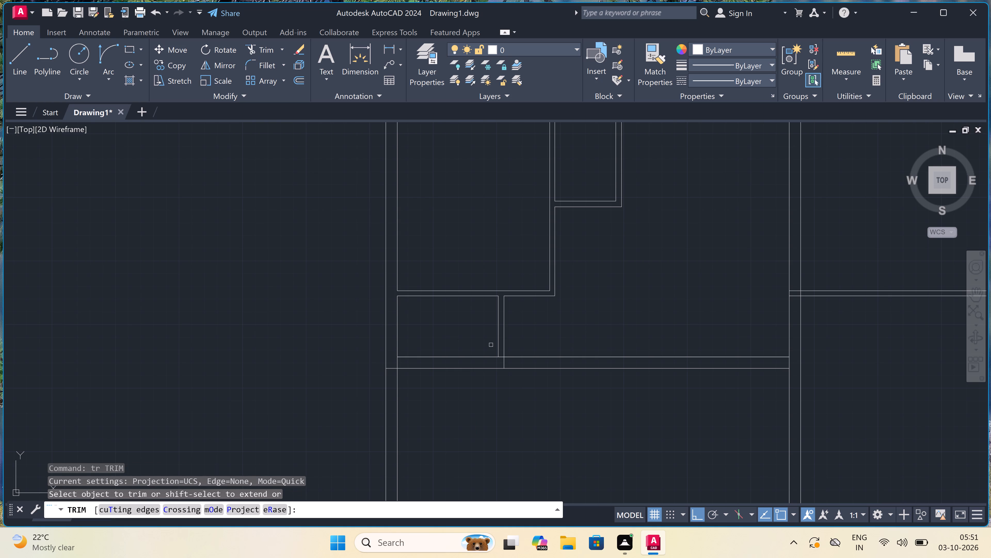
scroll(413, 355, up, 3)
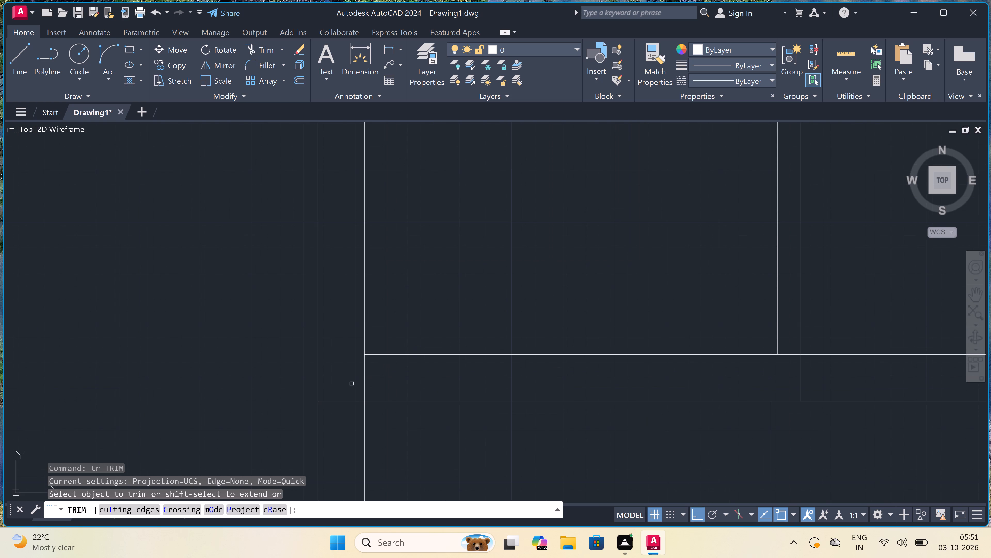
click(354, 383)
click(351, 417)
click(355, 393)
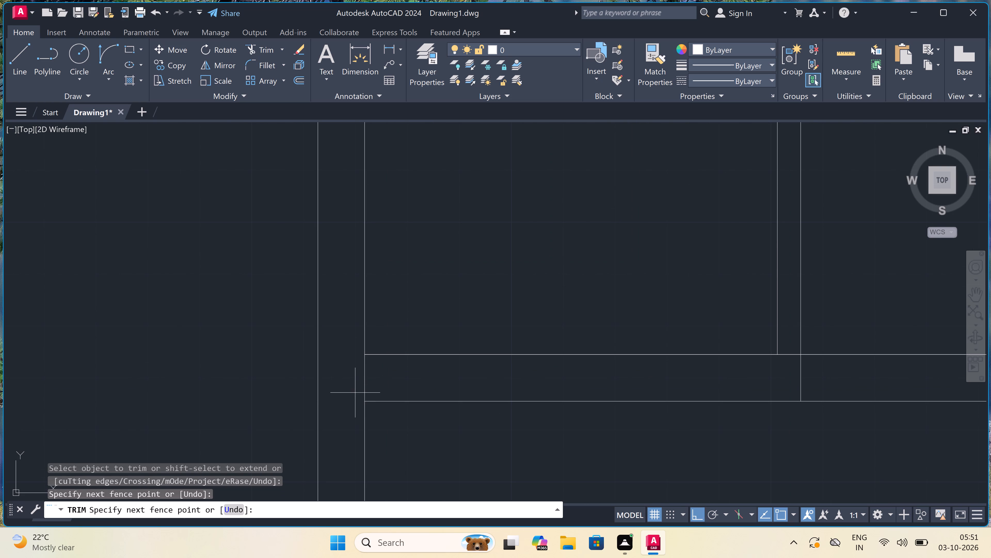
click(386, 393)
Trim the partition line crossing the 9" wall and the wall's upper line between the two partition lines.
scroll(452, 391, down, 3)
scroll(542, 393, up, 1)
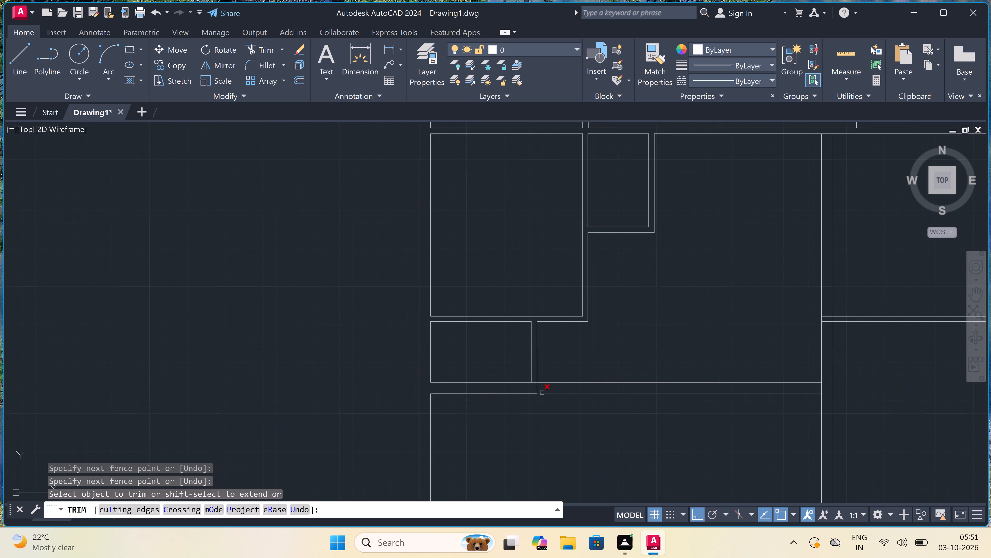
scroll(542, 393, up, 1)
scroll(522, 378, up, 3)
drag(522, 378, 526, 378)
click(668, 372)
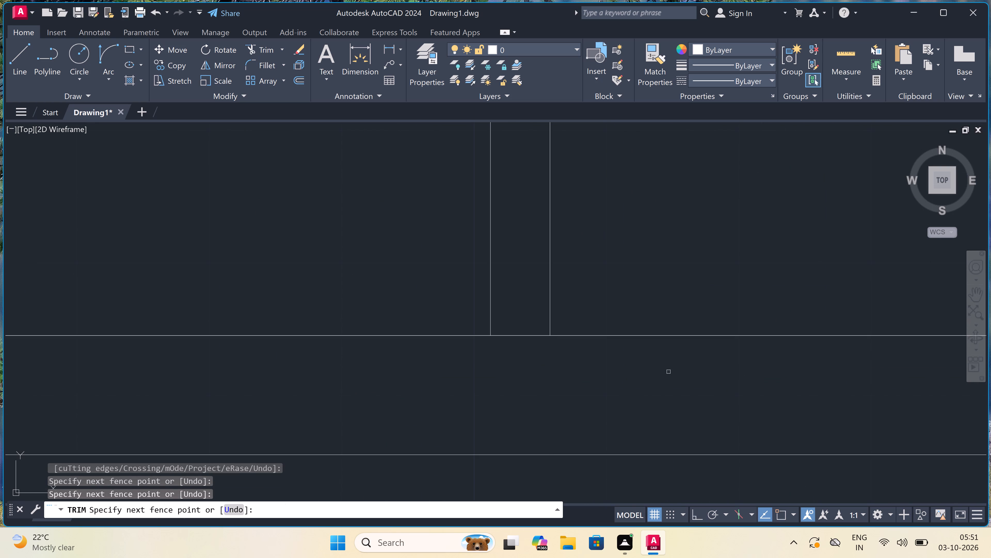
click(508, 342)
click(513, 316)
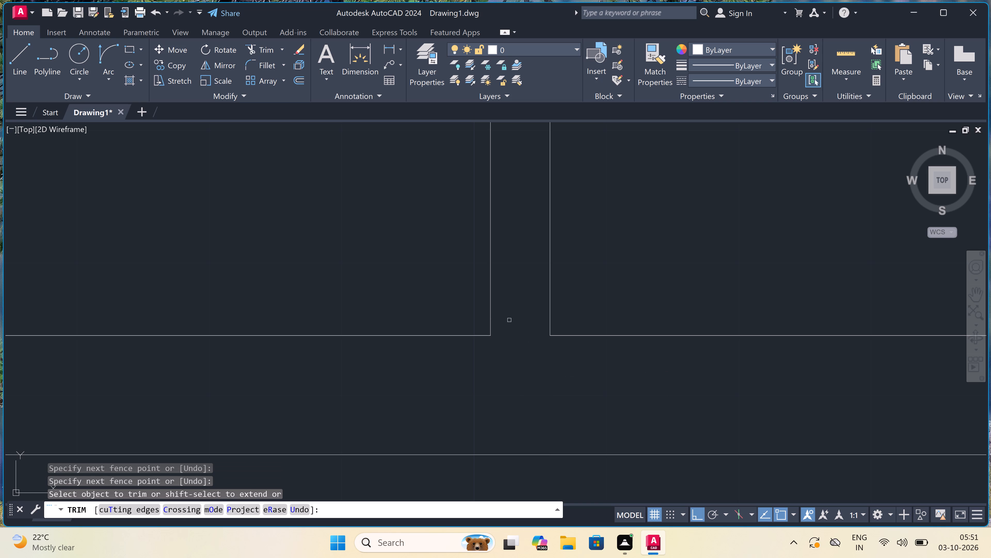
scroll(505, 325, down, 6)
scroll(518, 317, up, 2)
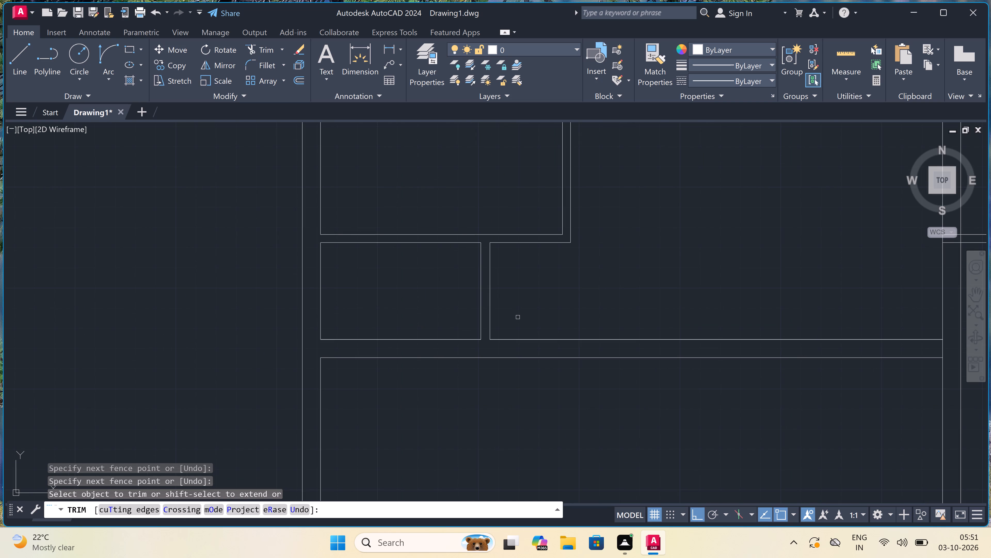
key(Escape)
Draw the door's lower jamb across the partition, with a 2" line up from its midpoint and a 2' leaf leftward.
scroll(506, 313, up, 1)
text(l)
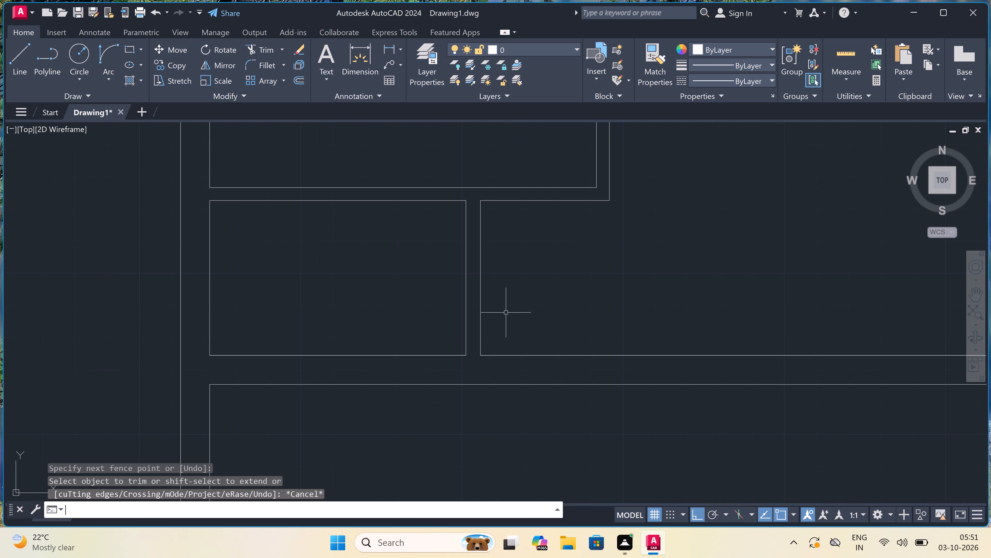
key(space)
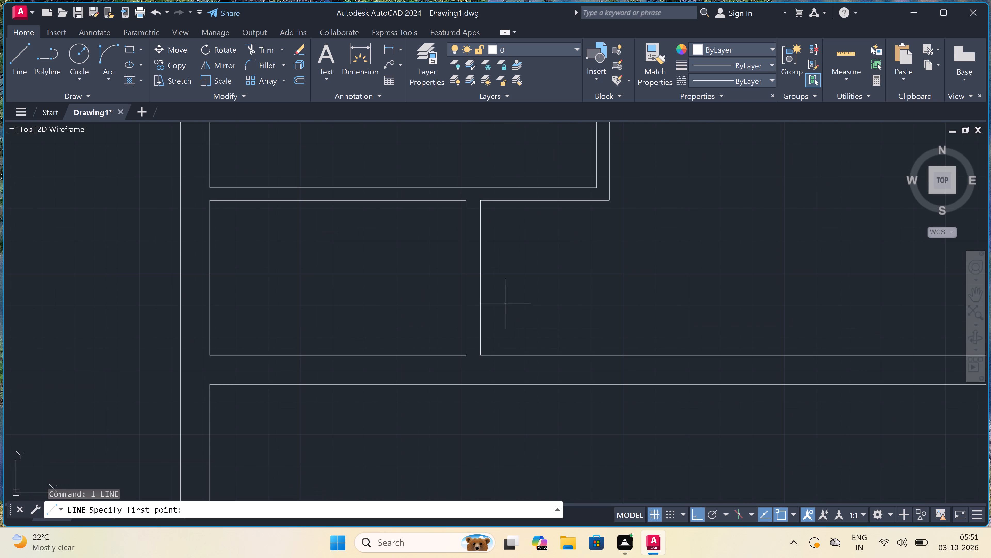
click(481, 337)
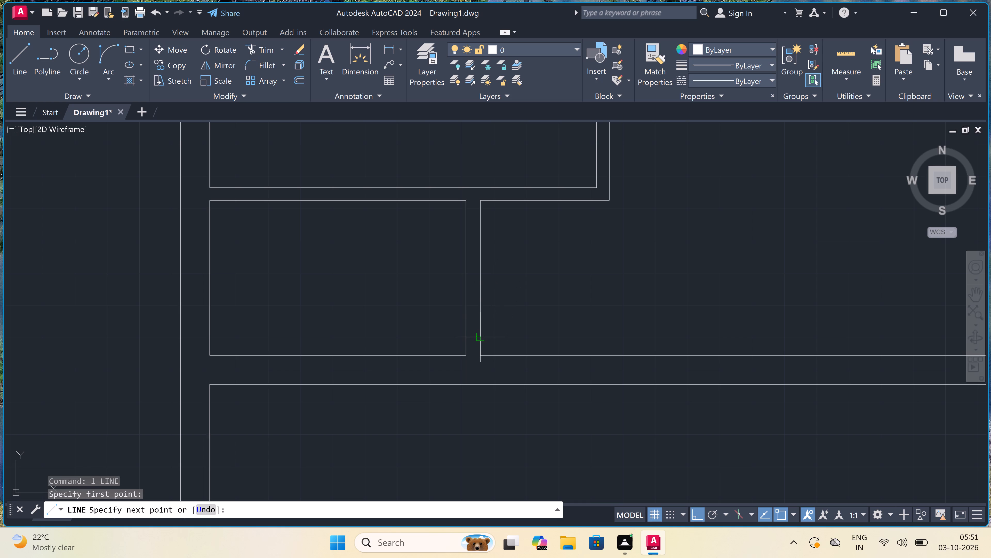
click(466, 338)
scroll(467, 338, up, 3)
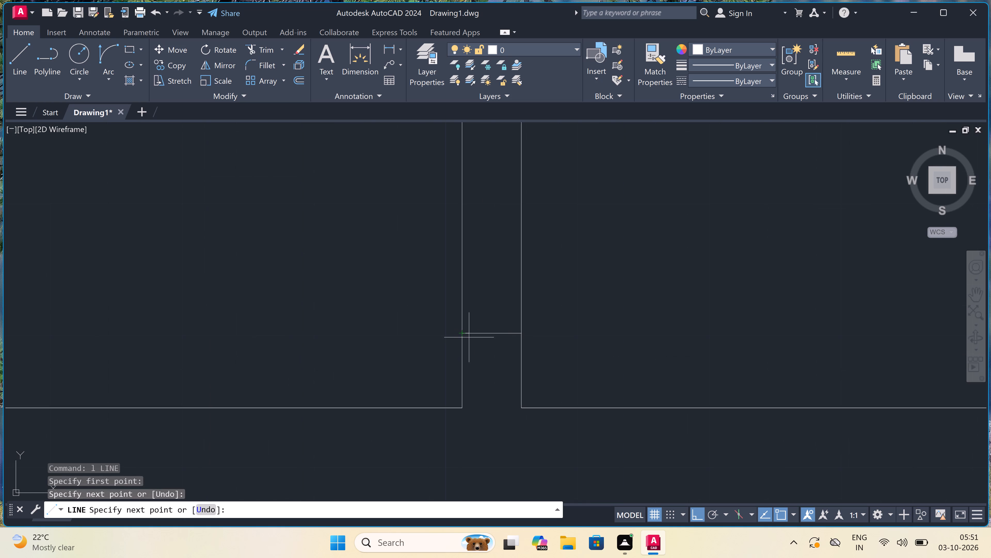
click(492, 336)
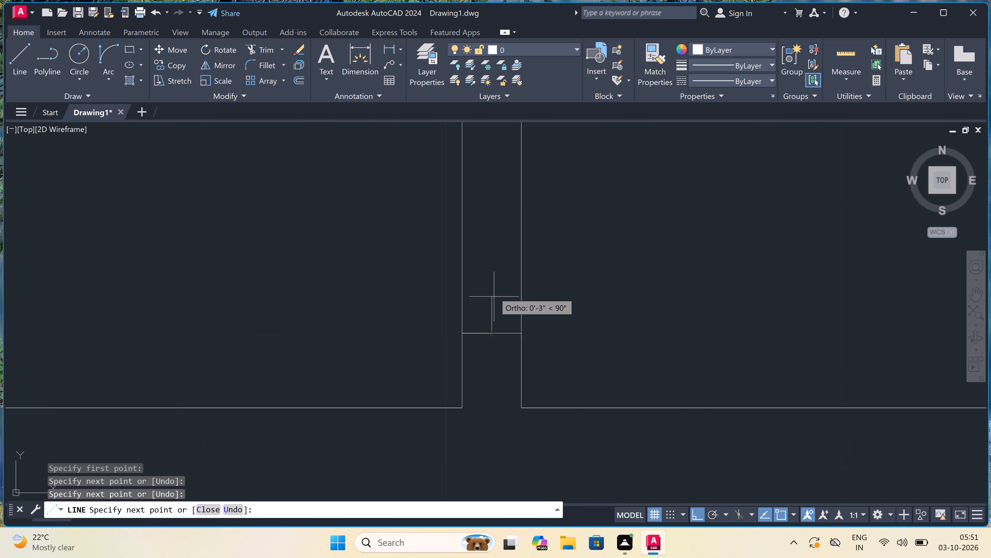
text(2")
key(space)
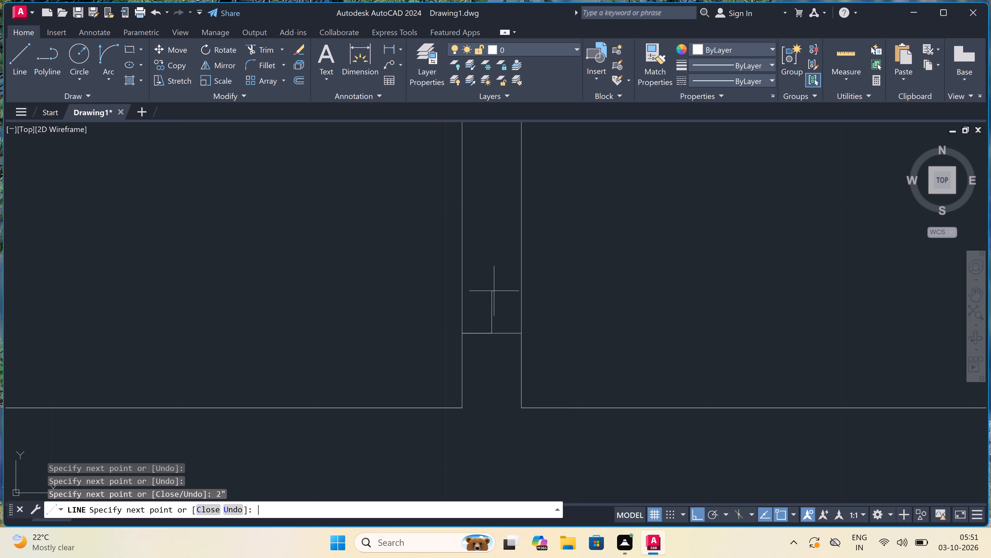
text(2')
key(space)
key(Escape)
Draw the door's upper jamb line across the partition, with a 2" line downward from its midpoint.
scroll(373, 291, down, 3)
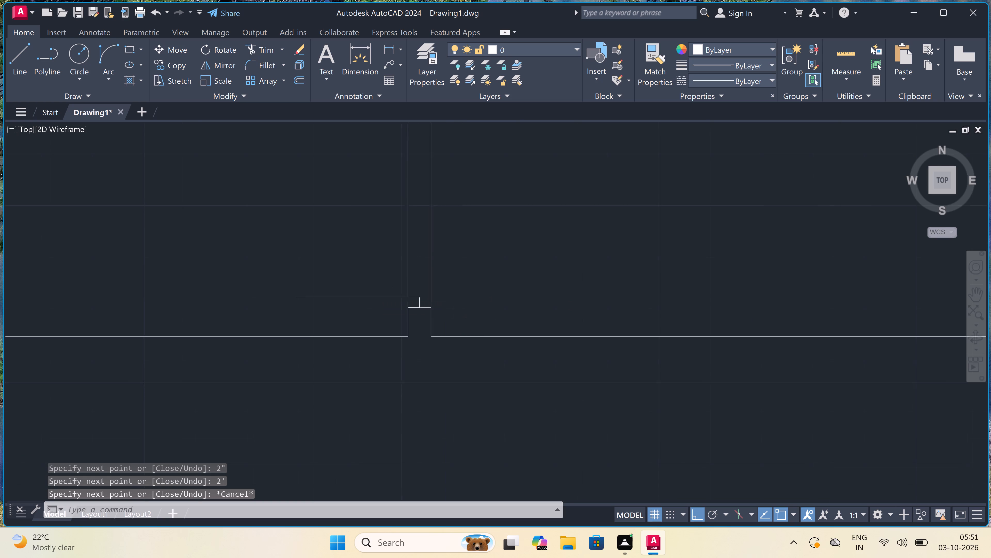
scroll(364, 258, up, 2)
key(space)
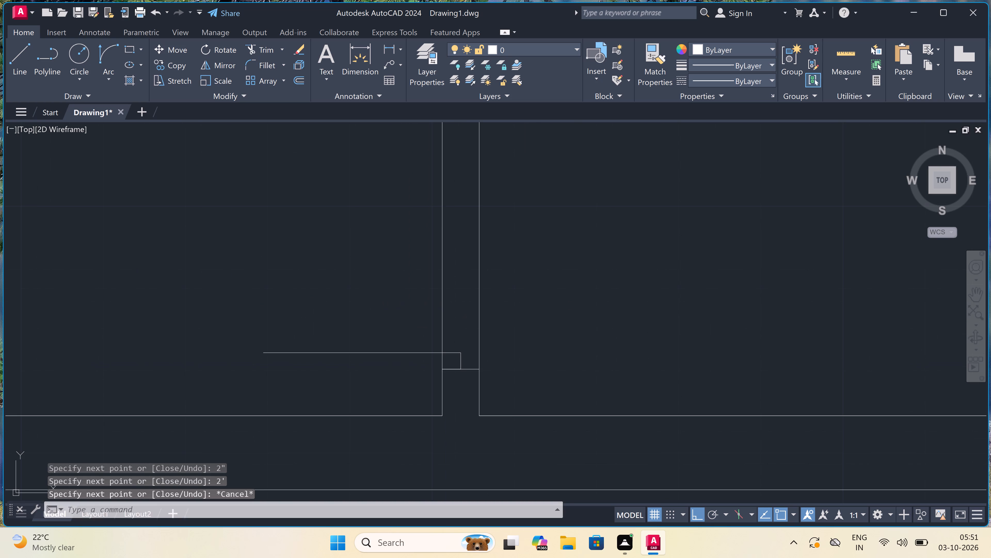
click(445, 194)
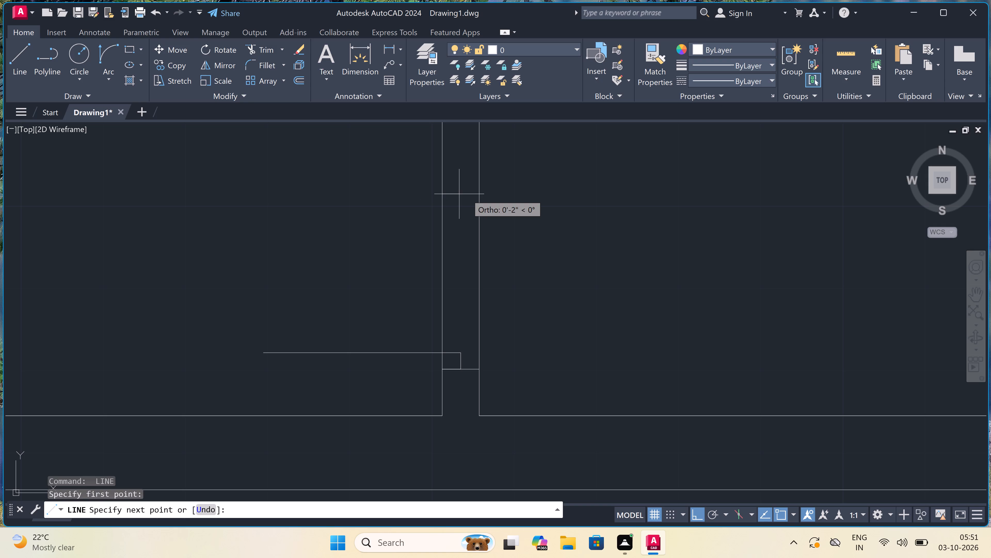
click(482, 196)
click(460, 194)
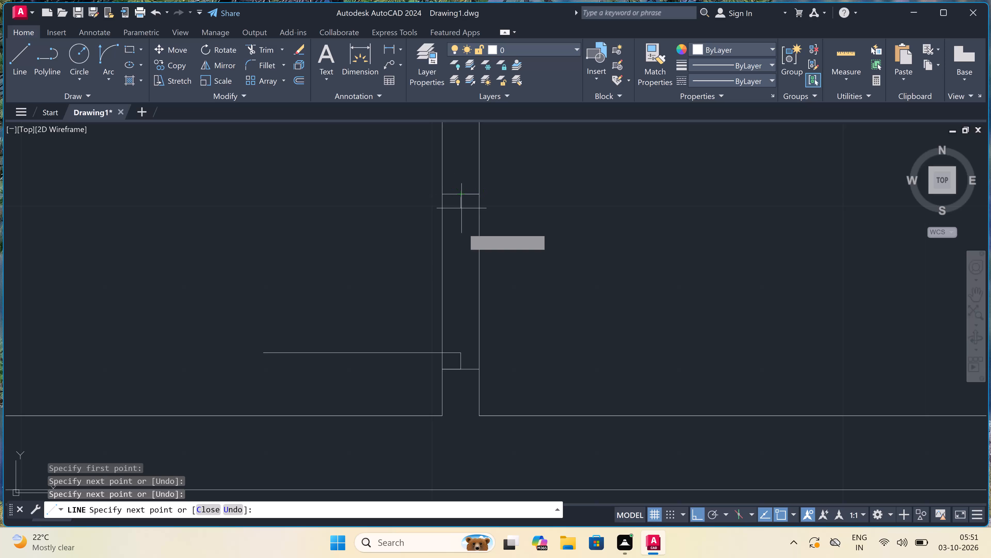
text(2")
key(space)
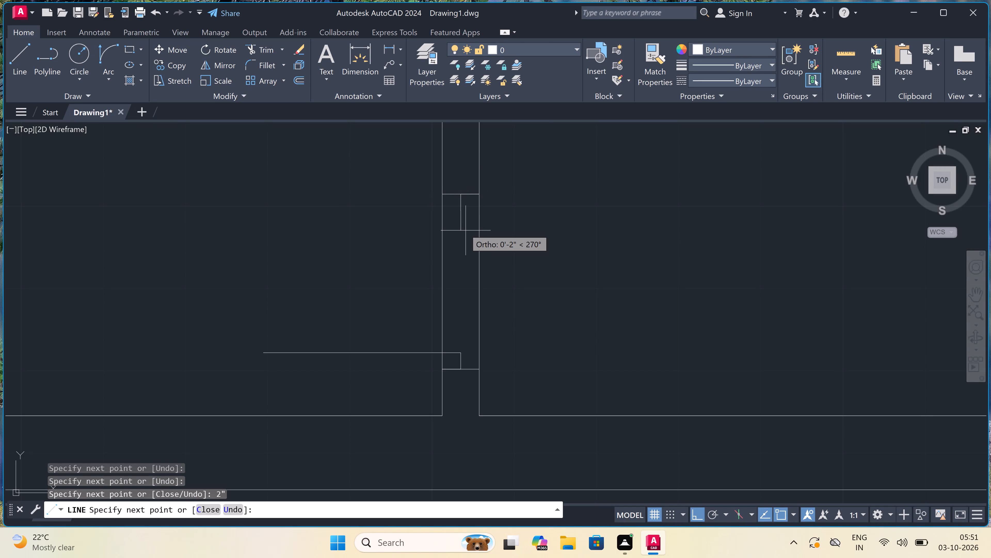
key(Escape)
Draw the door swing arc from the free end of the 2' leaf to the end of the upper jamb's 2" line.
click(111, 49)
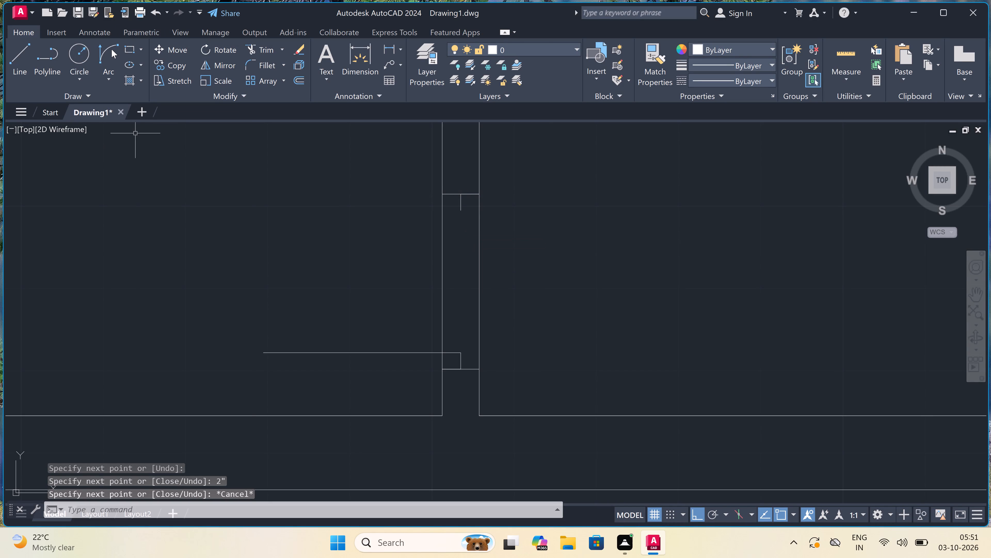
click(264, 353)
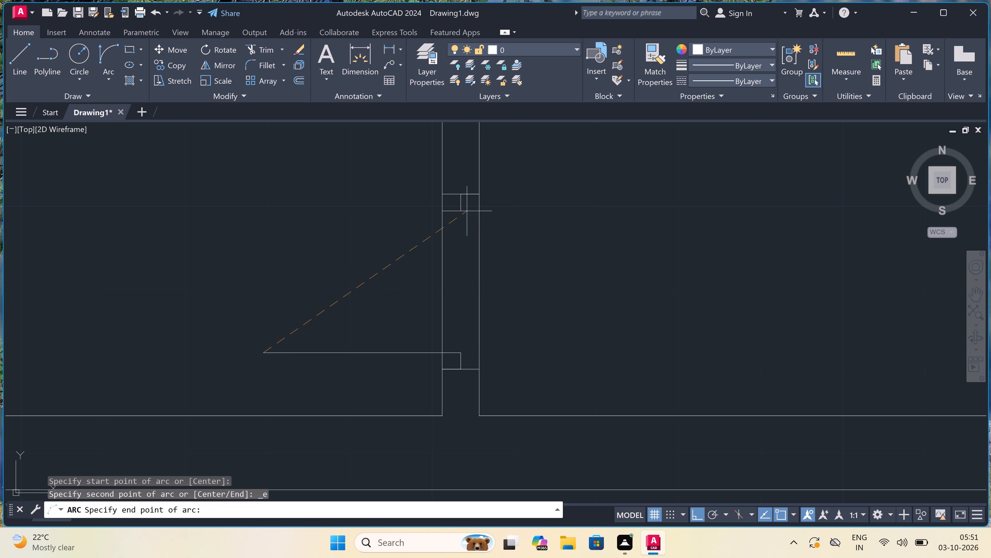
click(458, 211)
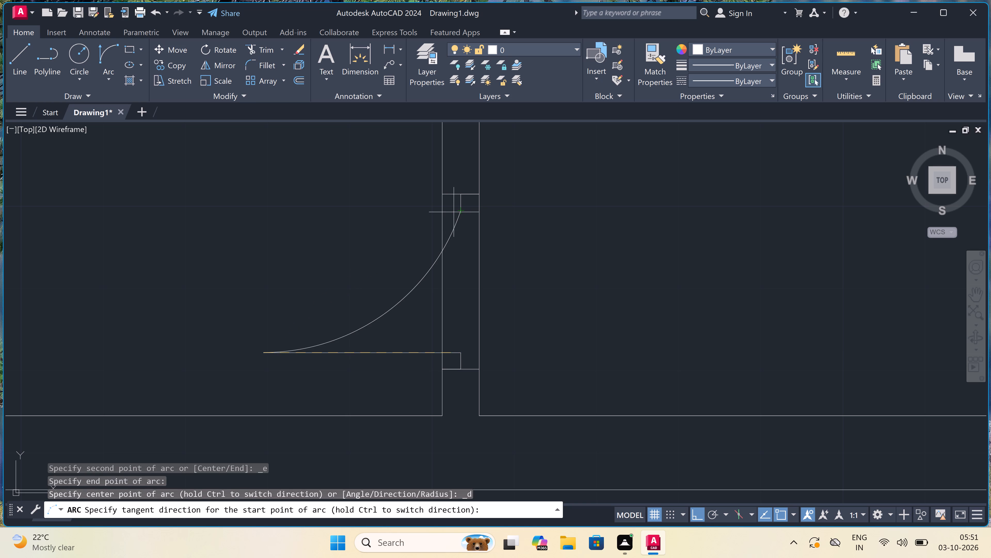
click(195, 223)
Trim both partition lines between the upper and lower jambs to open the doorway.
key(t)
key(r)
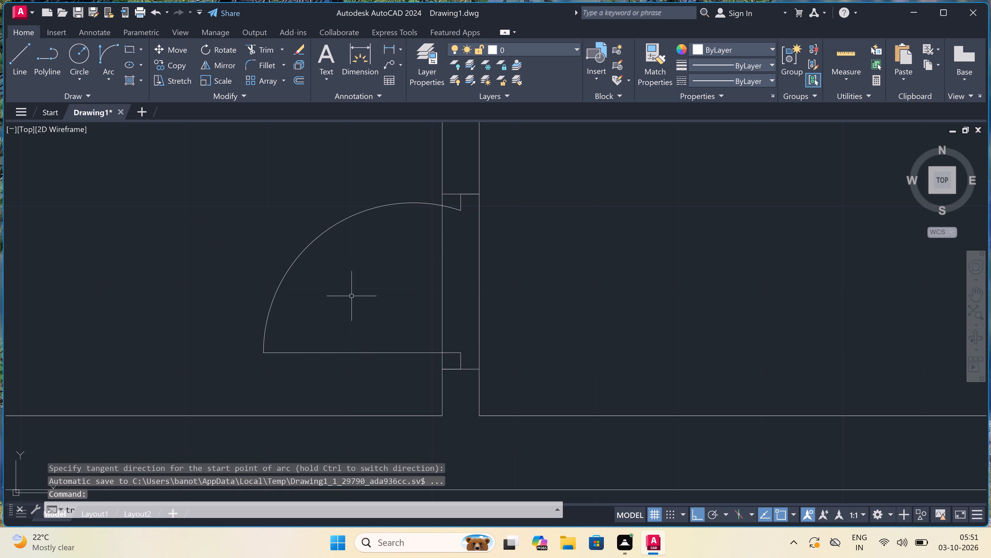
key(space)
drag(355, 303, 357, 303)
click(628, 272)
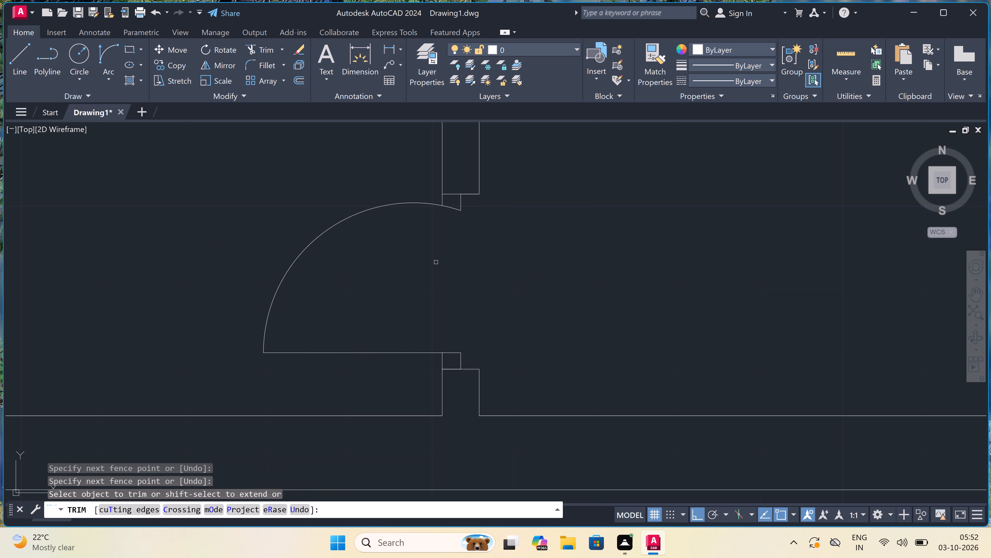
scroll(360, 265, down, 4)
key(Escape)
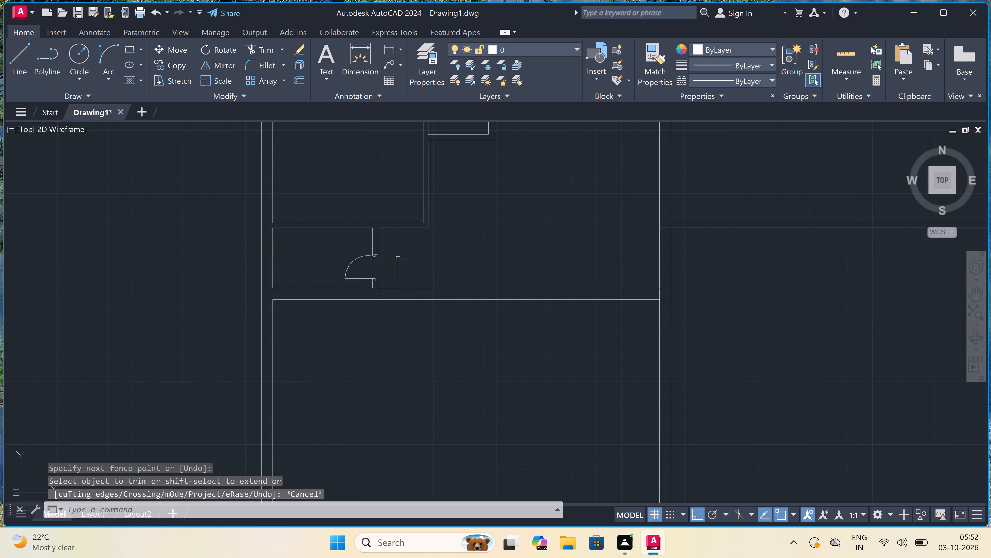
Draw a 2' window in the small room's left outer wall, with end lines across the wall and a centre line.
scroll(202, 247, up, 2)
key(l)
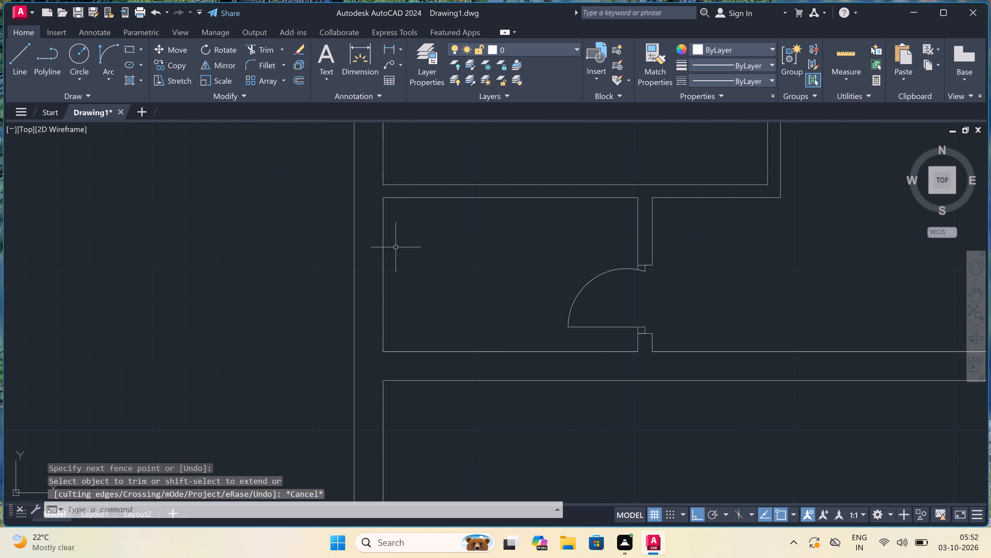
key(space)
click(385, 229)
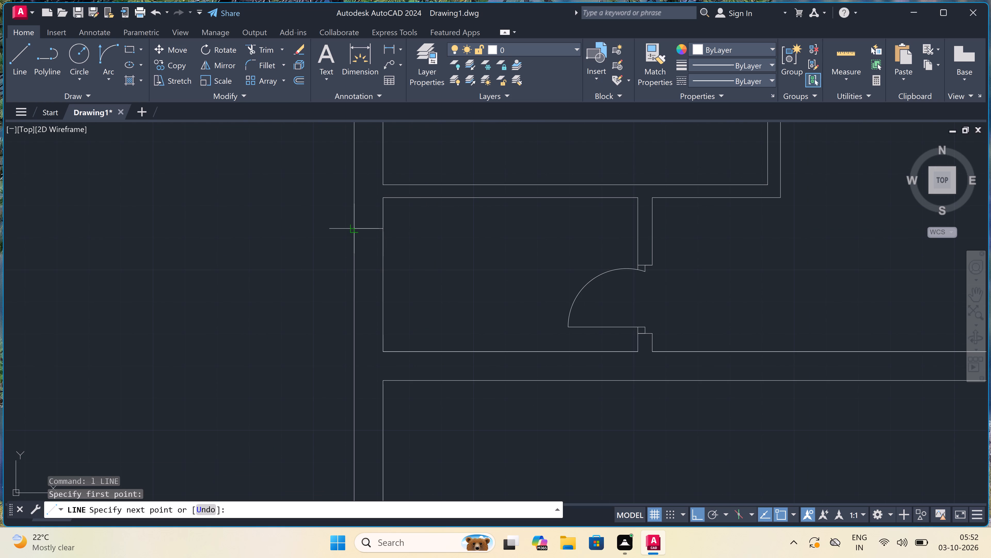
click(352, 226)
click(364, 226)
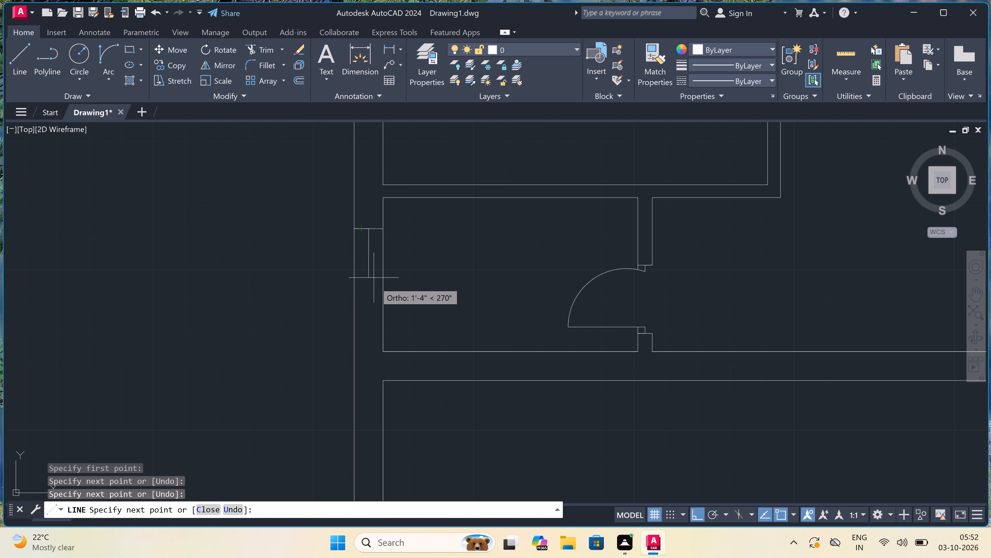
text(2')
key(space)
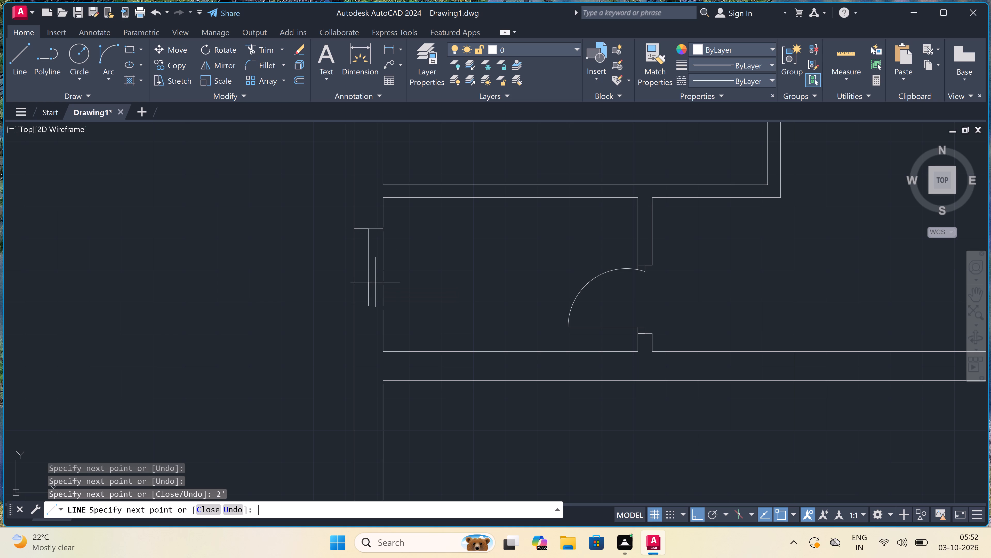
scroll(377, 284, up, 1)
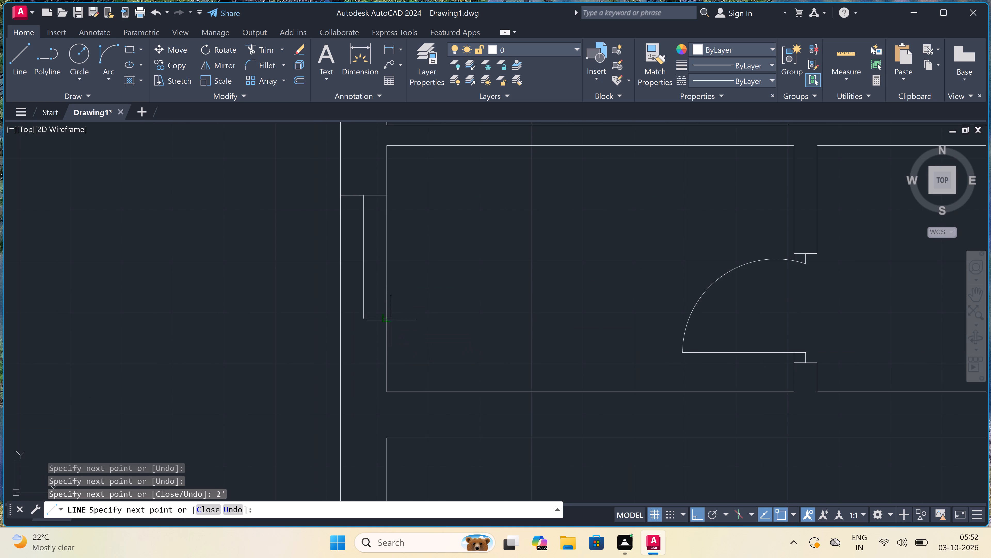
click(389, 319)
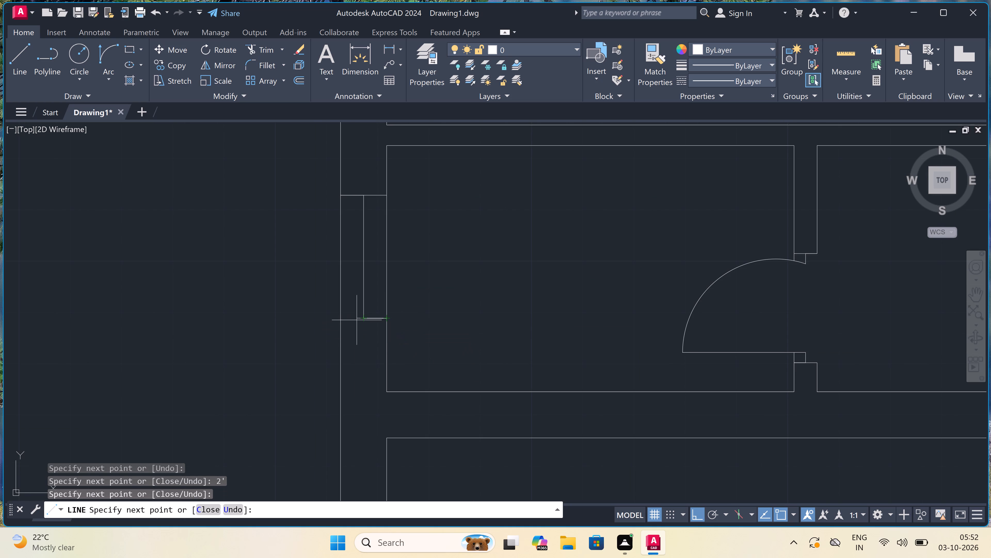
click(337, 320)
key(Escape)
Draw the right jamb across the horizontal partition near its corner, with a 2" line leftward from its midpoint and a 3' leaf upward.
scroll(338, 320, down, 5)
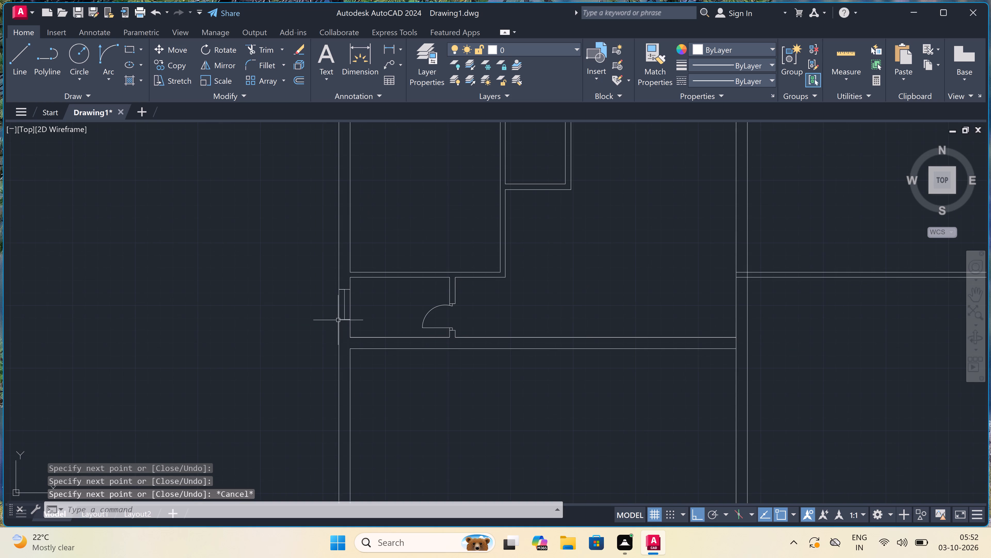
scroll(339, 320, down, 2)
scroll(375, 299, up, 3)
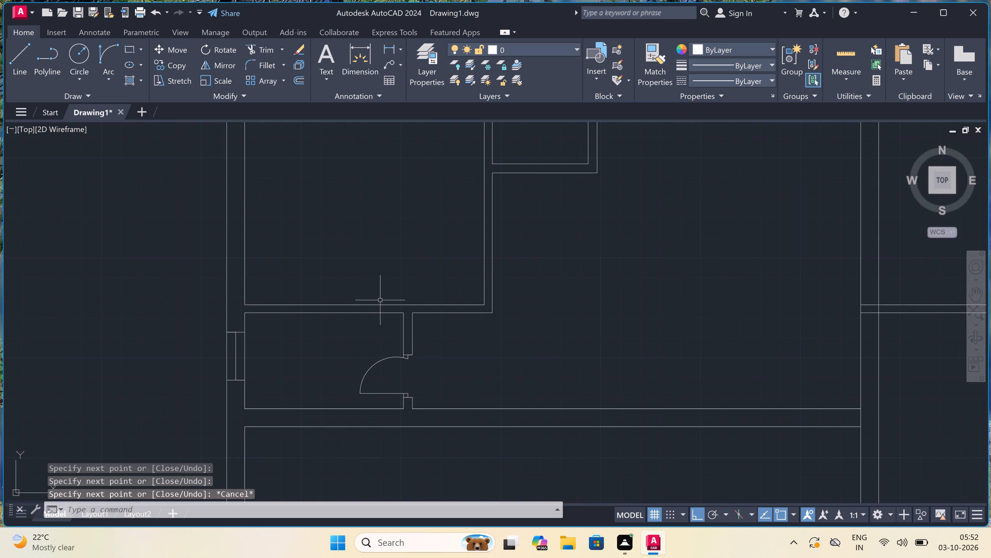
key(space)
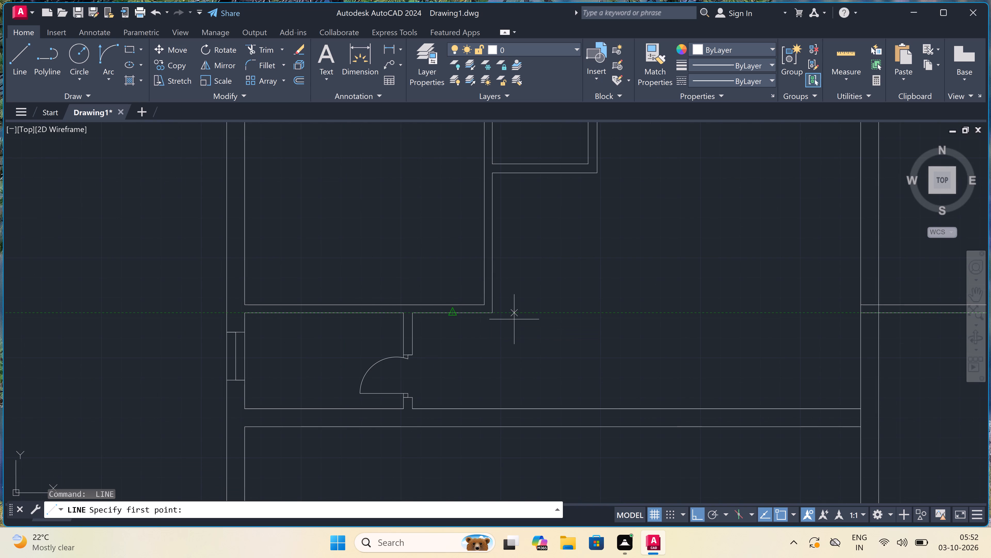
scroll(521, 324, up, 2)
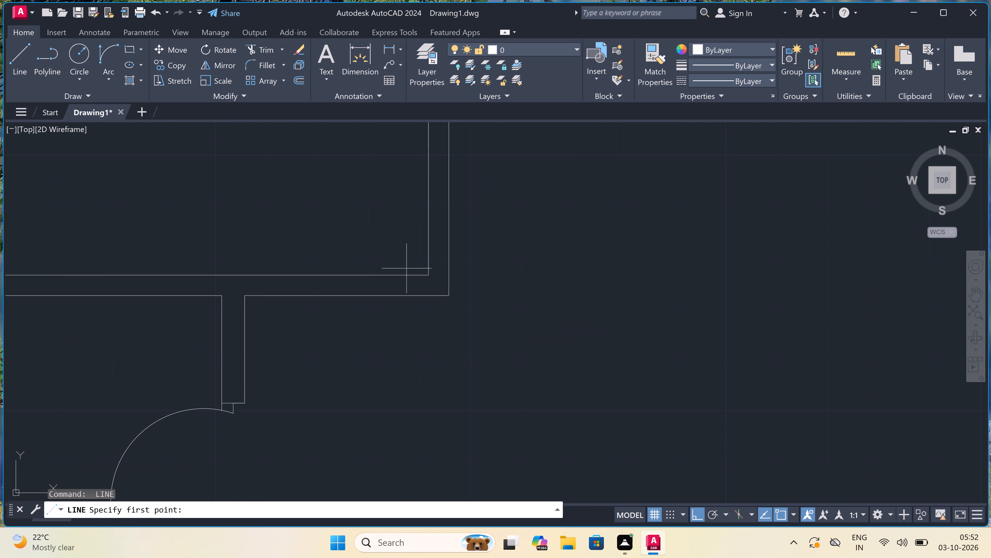
click(411, 273)
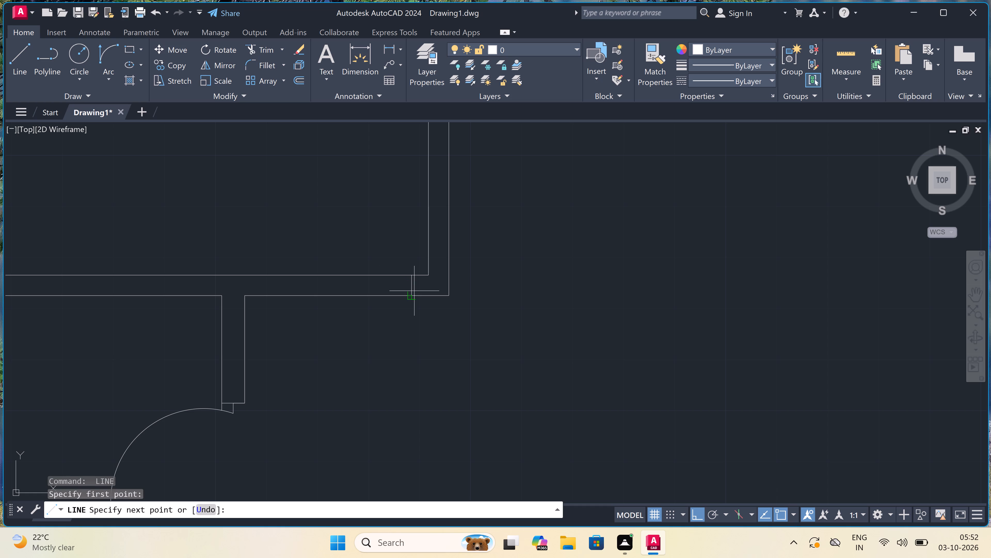
click(414, 292)
click(413, 285)
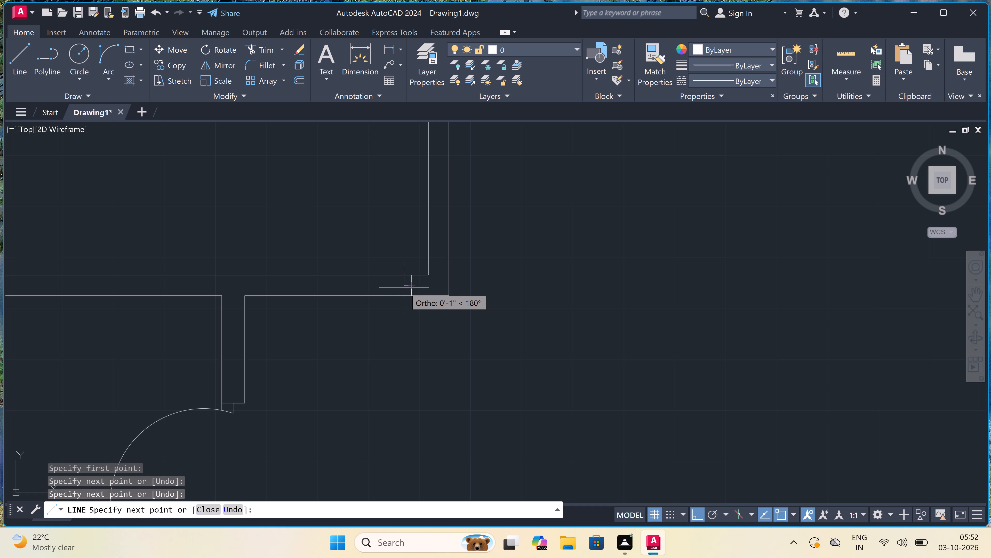
key(2)
text(")
key(space)
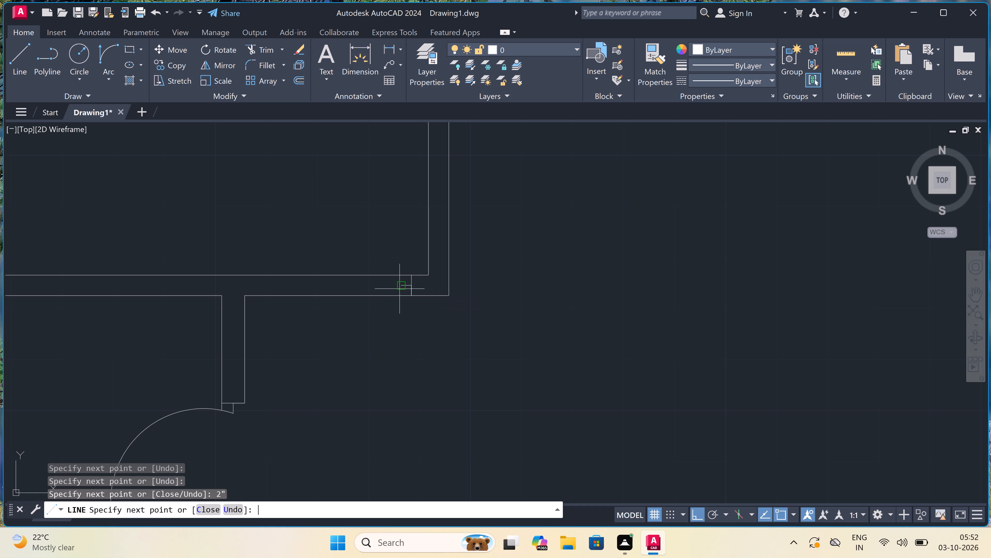
text(3')
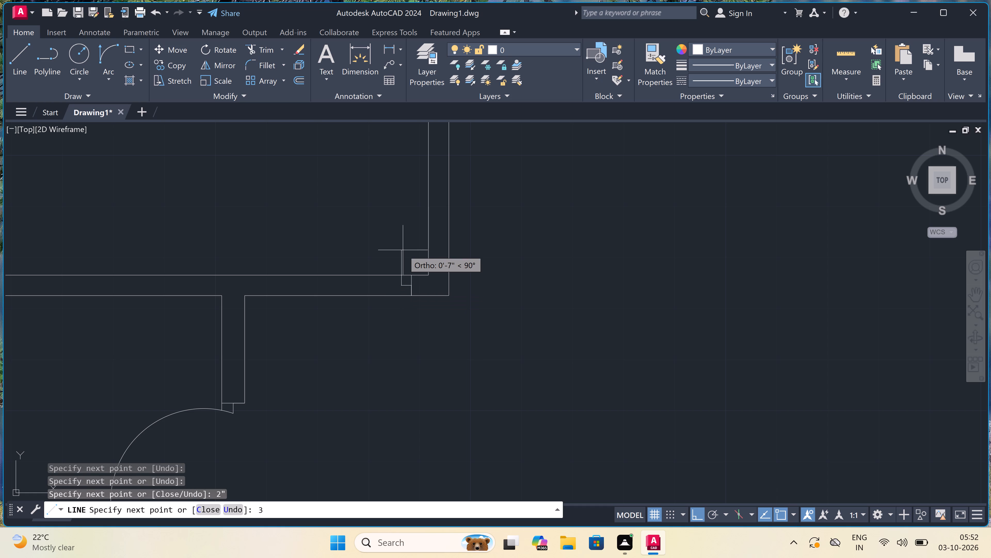
key(space)
key(Escape)
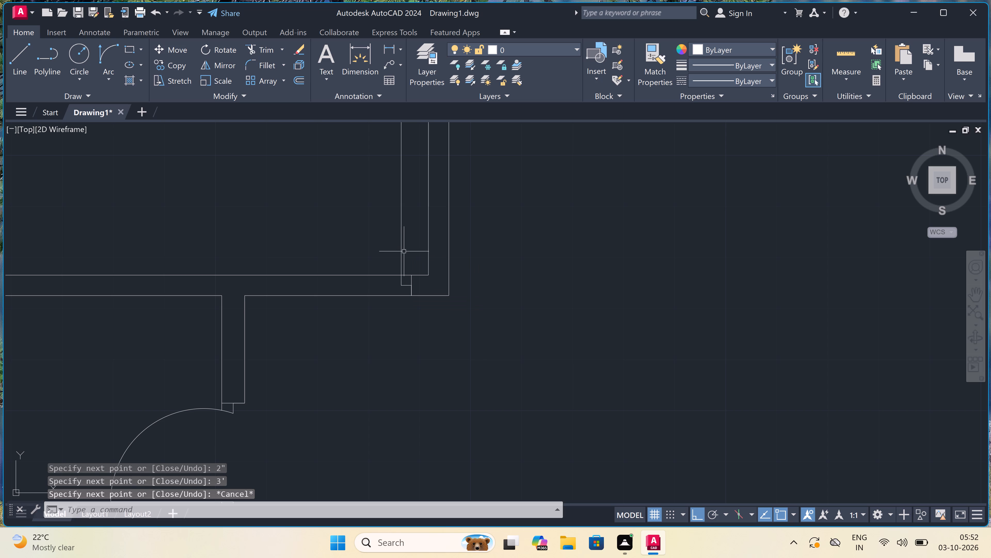
Draw the left jamb across the horizontal partition just right of the small room's wall, with a 2" line rightward from its midpoint.
key(space)
scroll(404, 252, down, 2)
scroll(334, 237, up, 2)
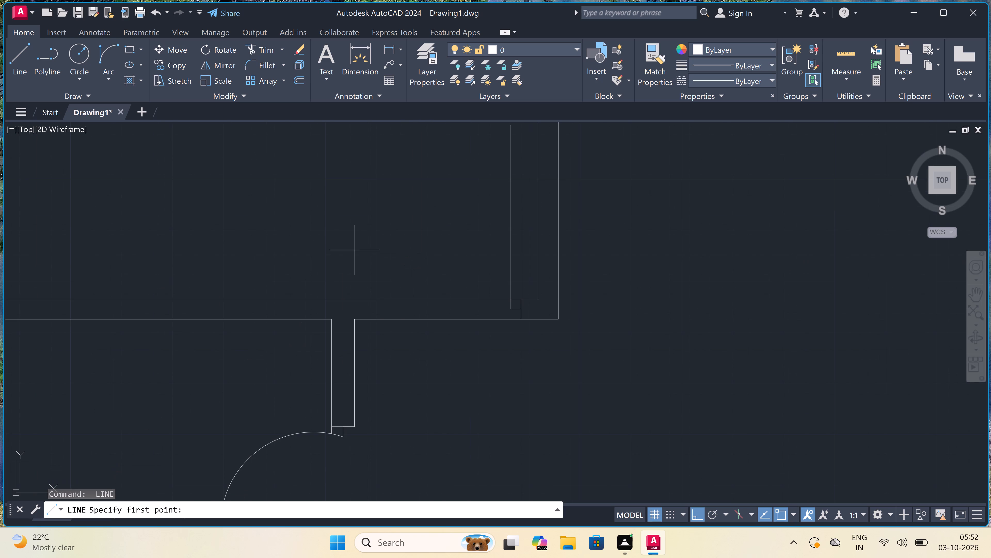
click(366, 318)
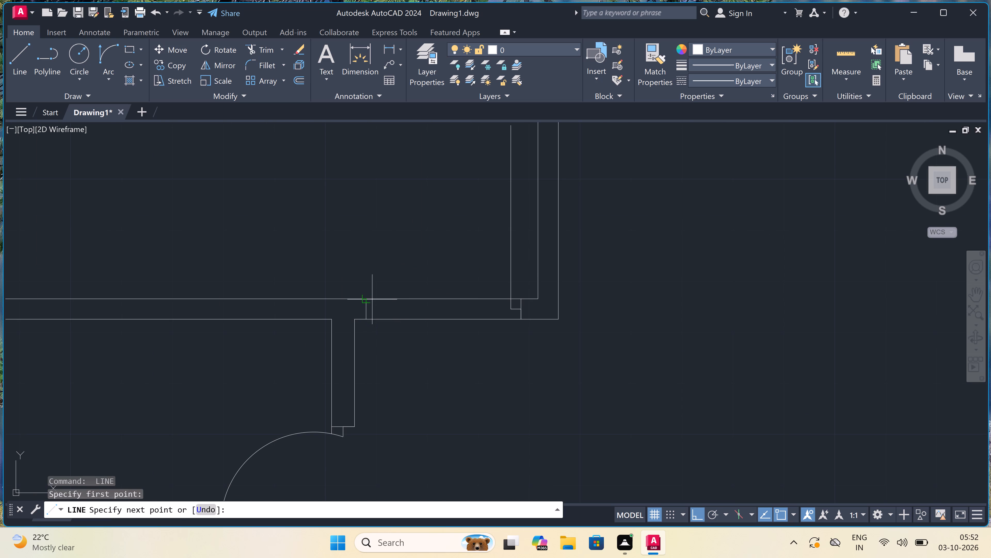
click(370, 299)
click(366, 310)
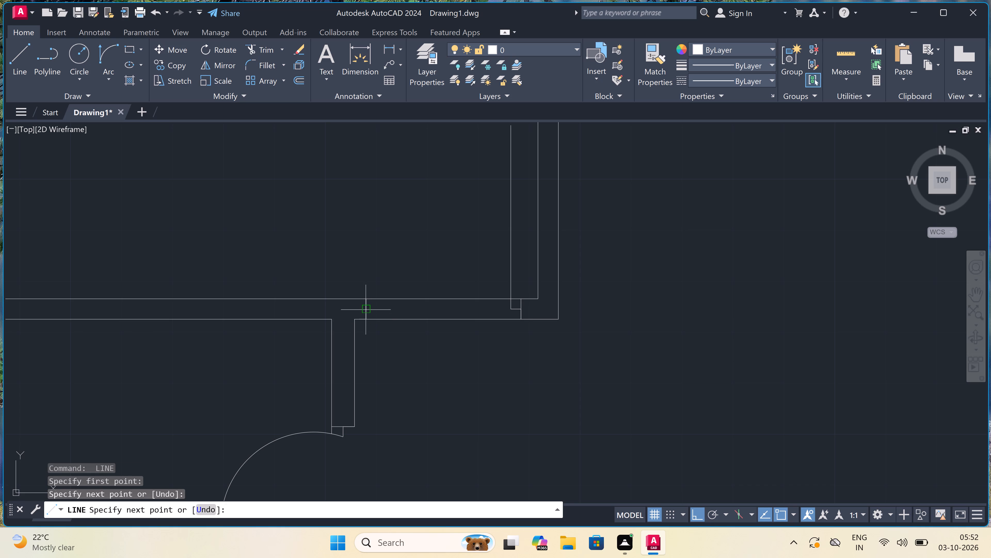
key(2)
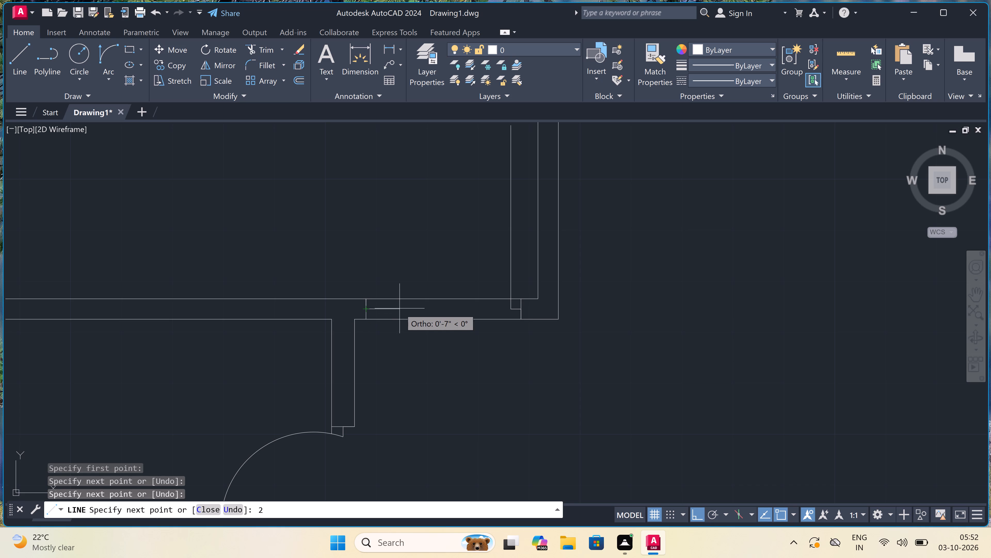
text(")
key(space)
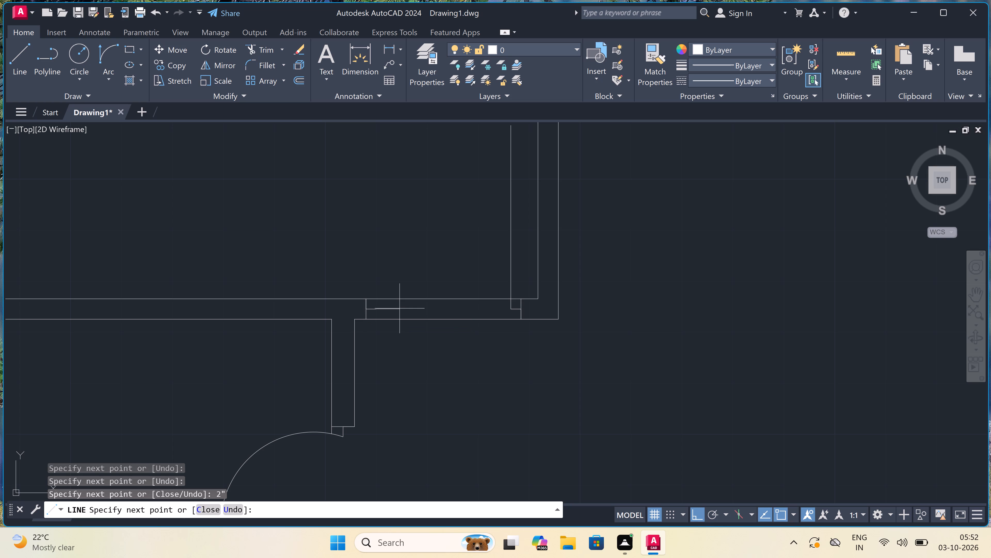
key(Escape)
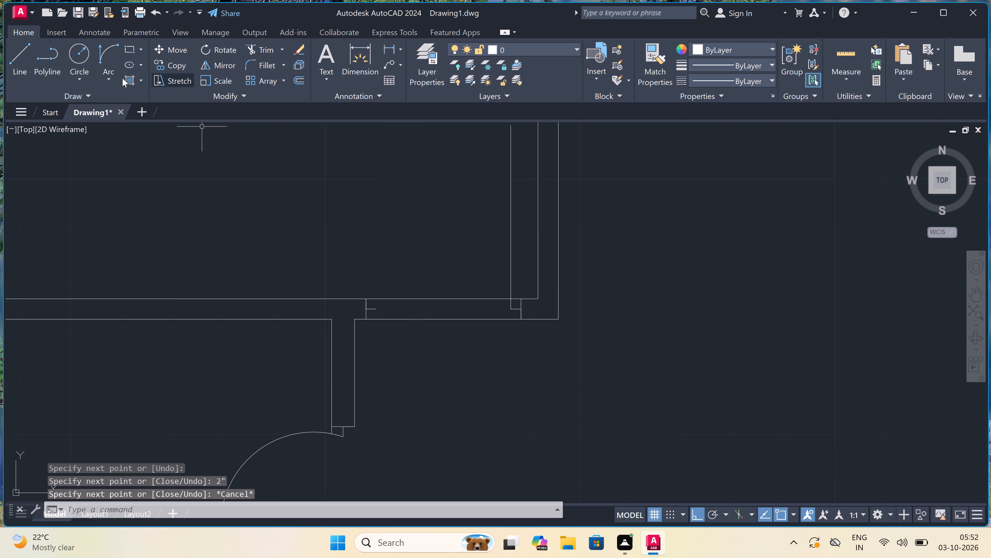
Draw the door swing arc from the top of the 3' leaf to the end of the left jamb's 2" line.
click(106, 53)
scroll(448, 343, down, 2)
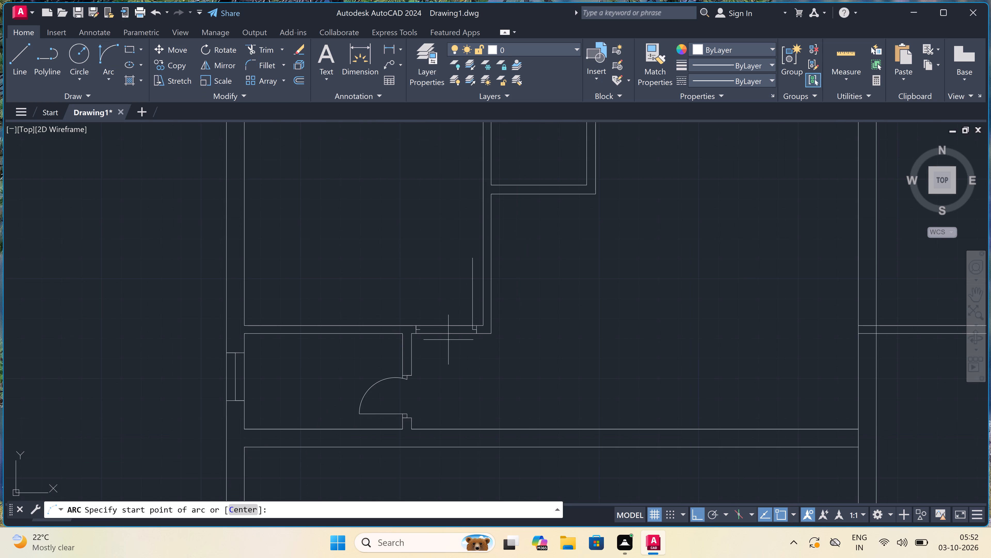
scroll(451, 308, up, 2)
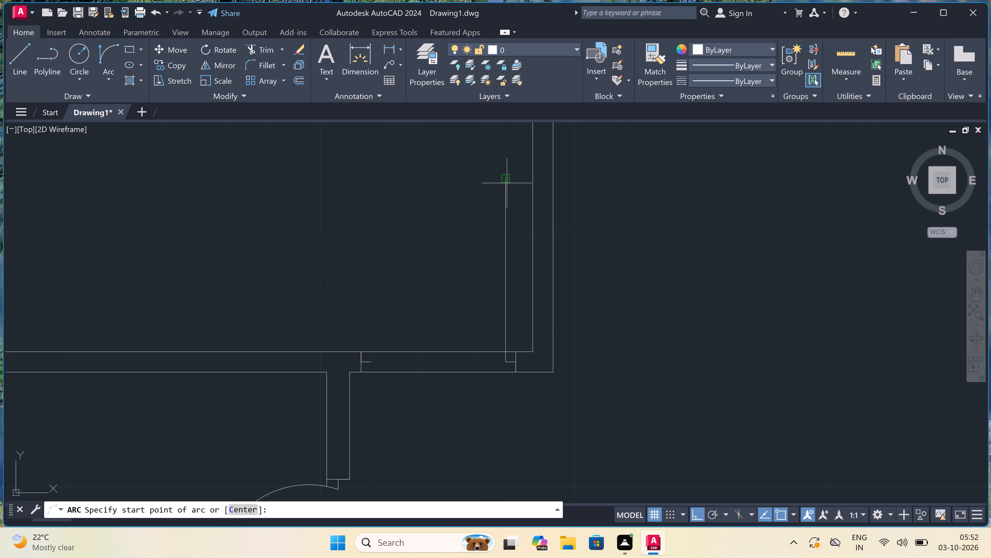
click(507, 183)
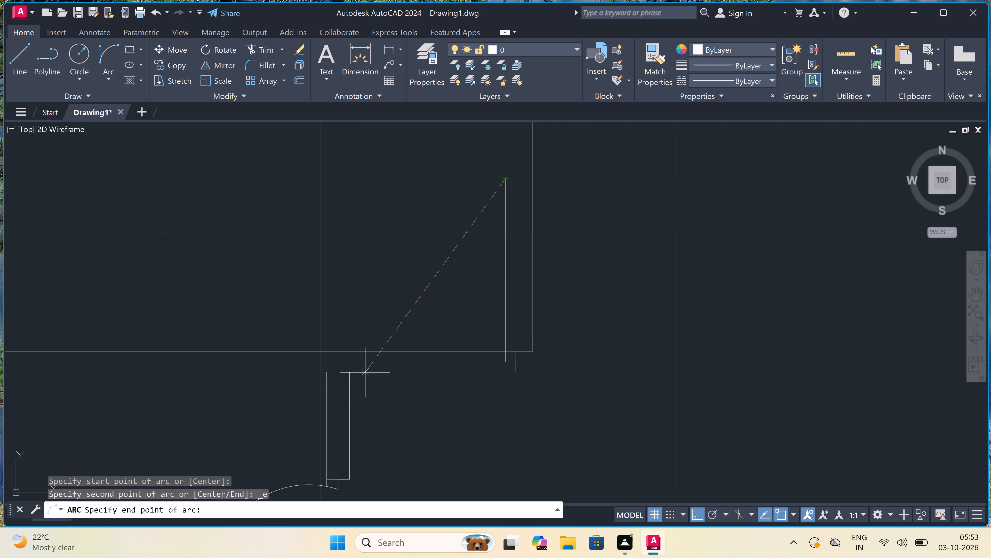
click(376, 360)
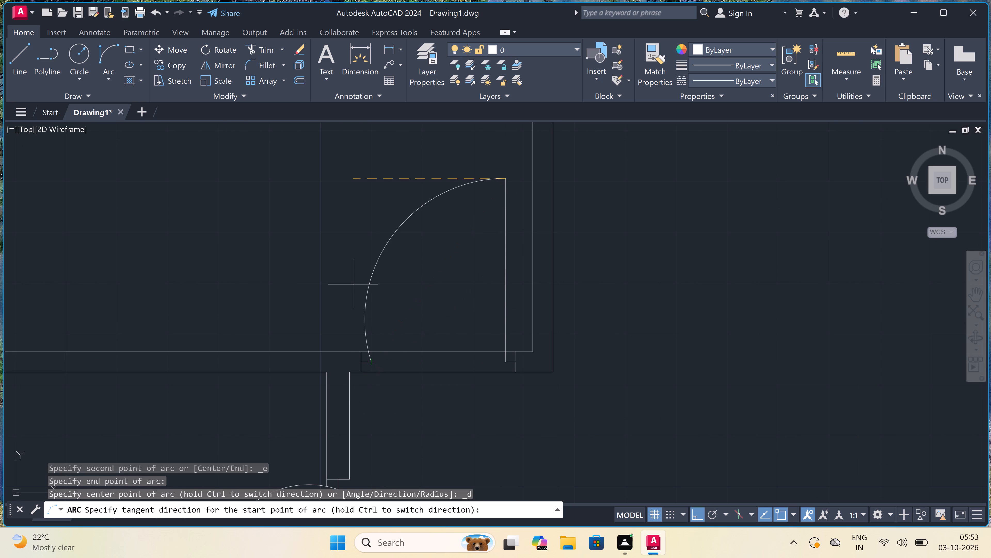
click(353, 284)
Trim both horizontal partition lines between the left and right jambs to open the 3' leaf's doorway.
text(tr)
key(space)
drag(469, 311, 469, 314)
double_click(458, 394)
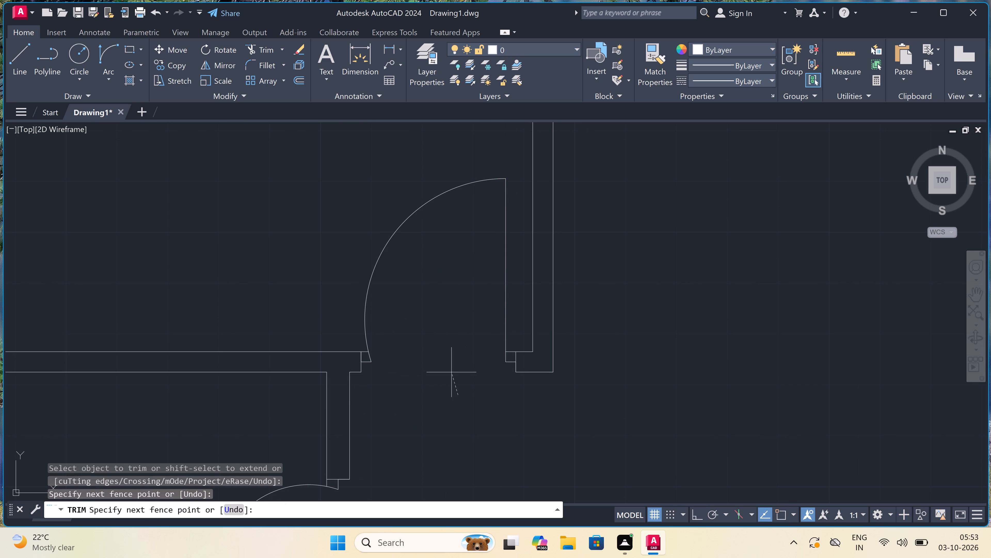
click(435, 344)
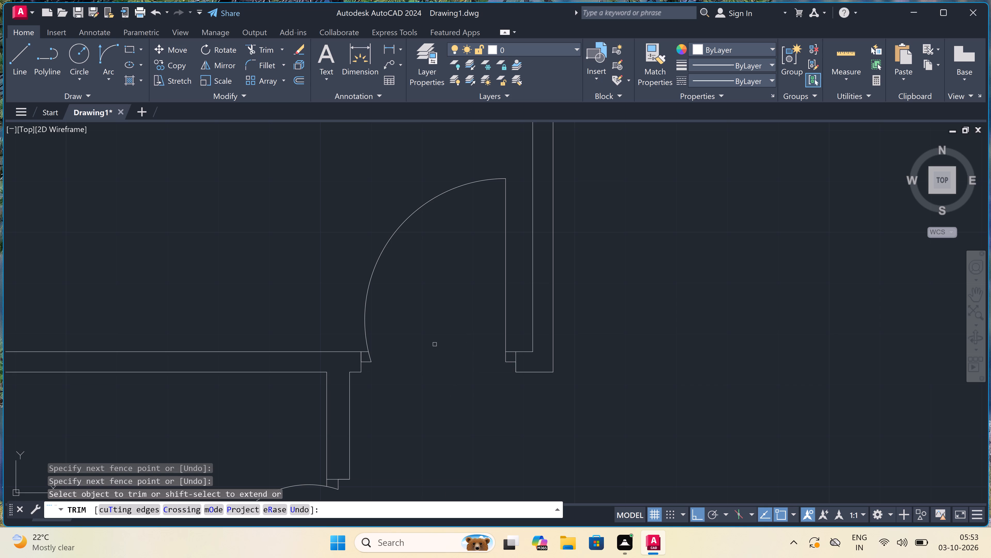
key(Escape)
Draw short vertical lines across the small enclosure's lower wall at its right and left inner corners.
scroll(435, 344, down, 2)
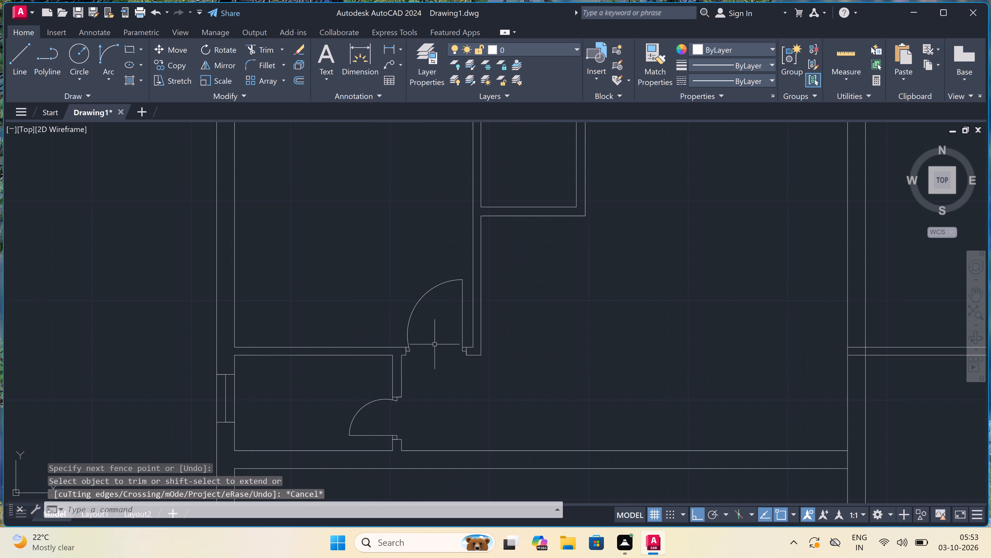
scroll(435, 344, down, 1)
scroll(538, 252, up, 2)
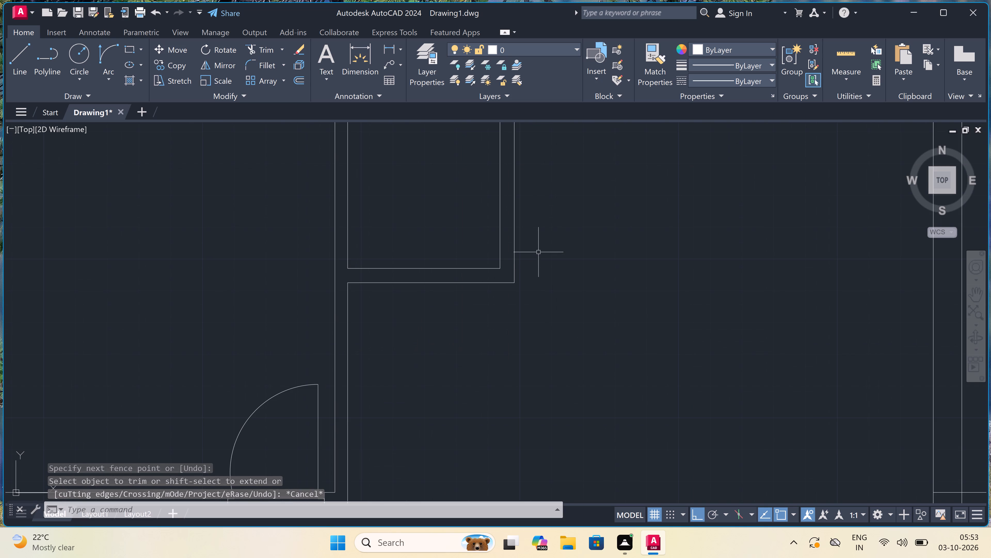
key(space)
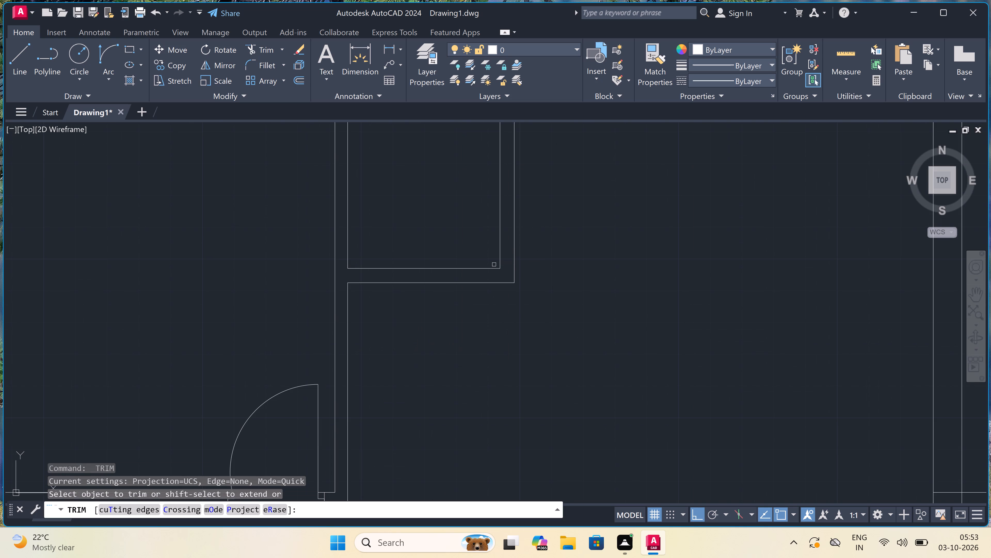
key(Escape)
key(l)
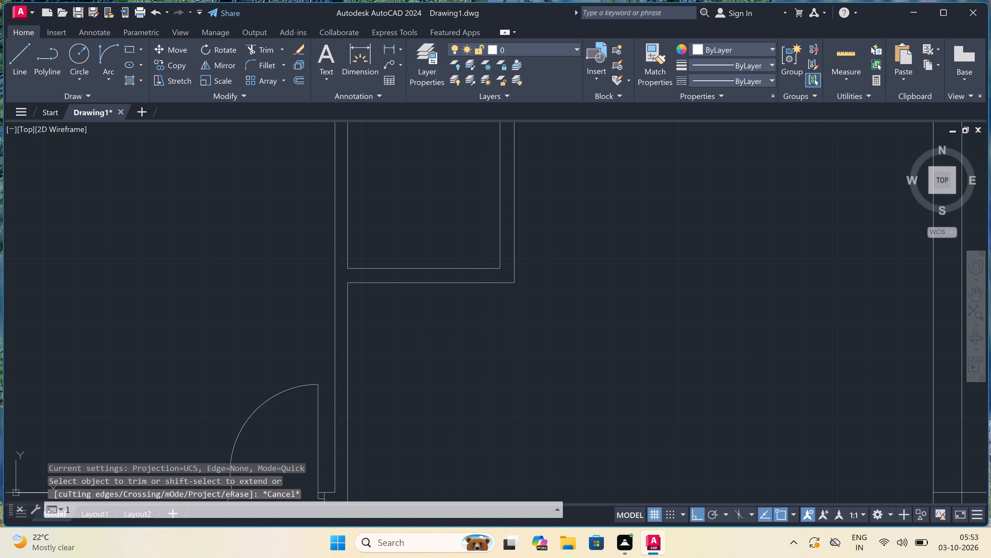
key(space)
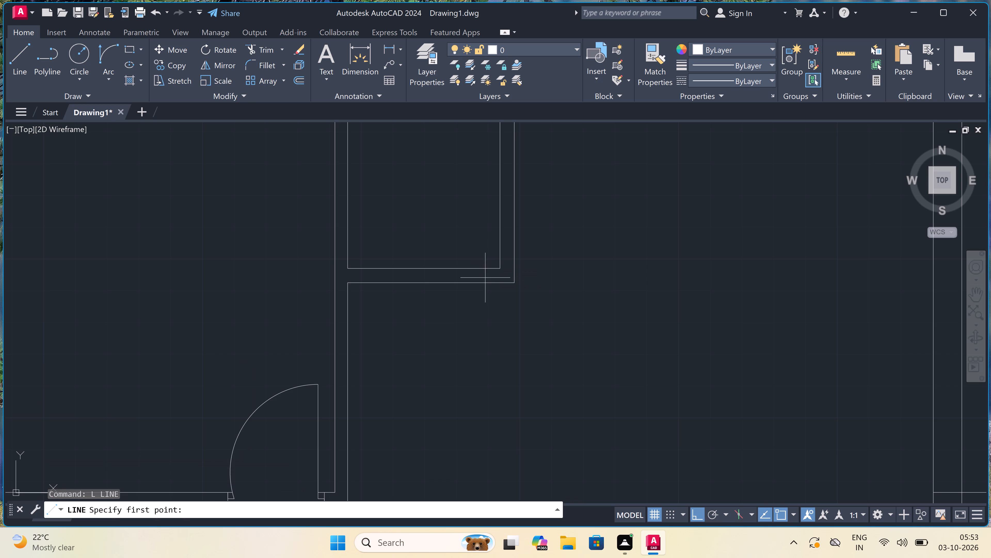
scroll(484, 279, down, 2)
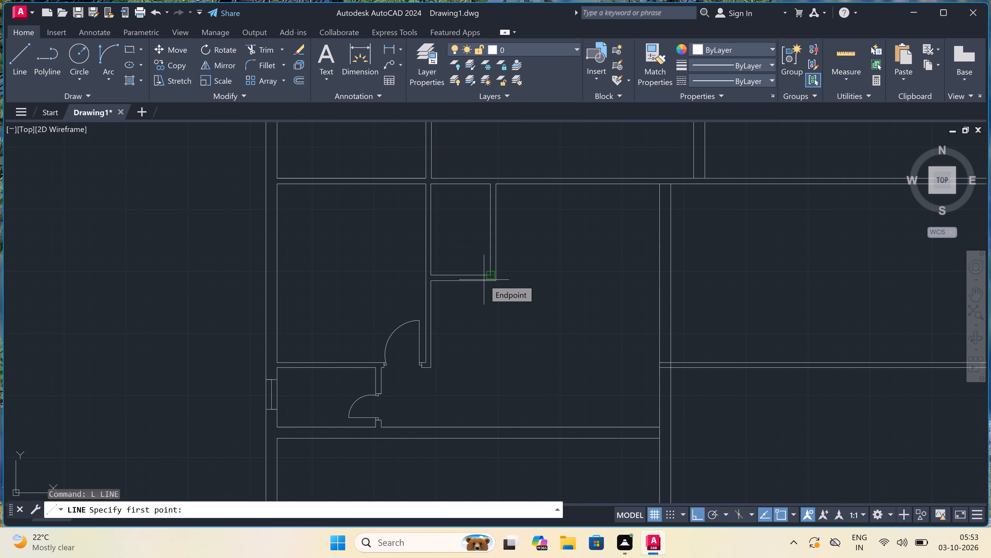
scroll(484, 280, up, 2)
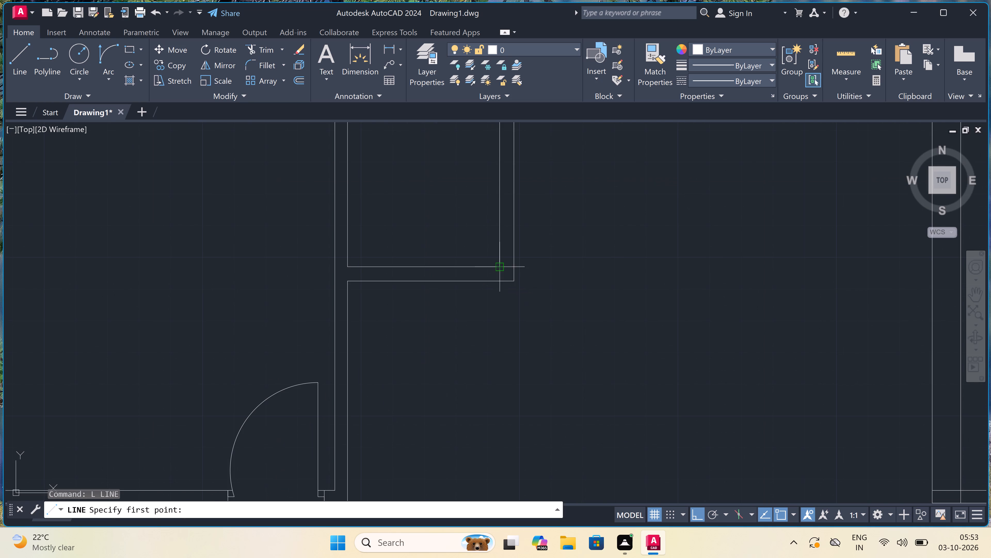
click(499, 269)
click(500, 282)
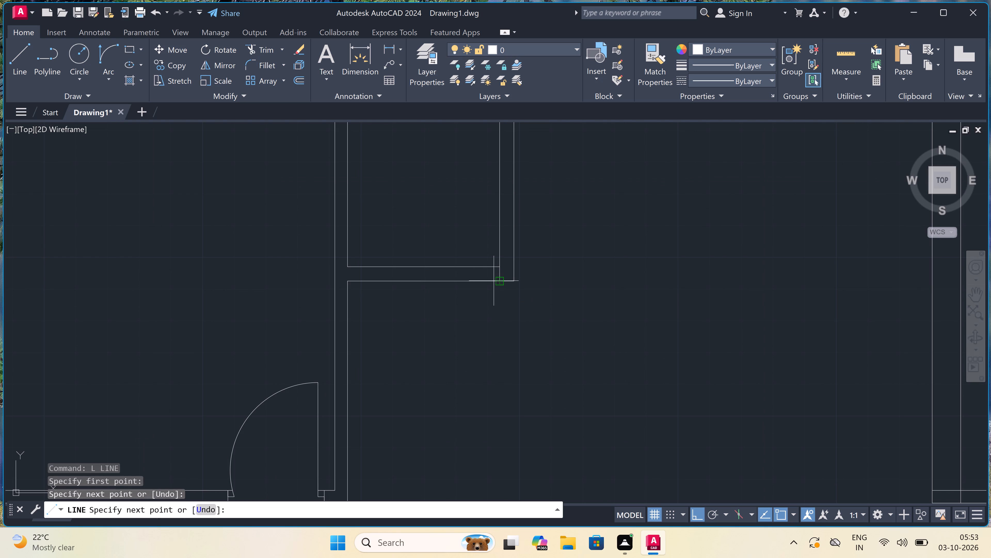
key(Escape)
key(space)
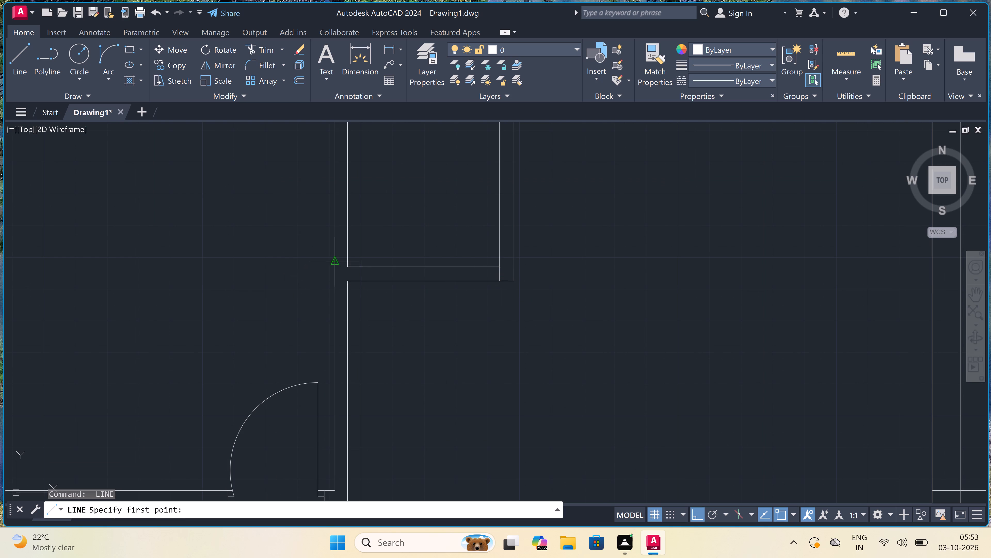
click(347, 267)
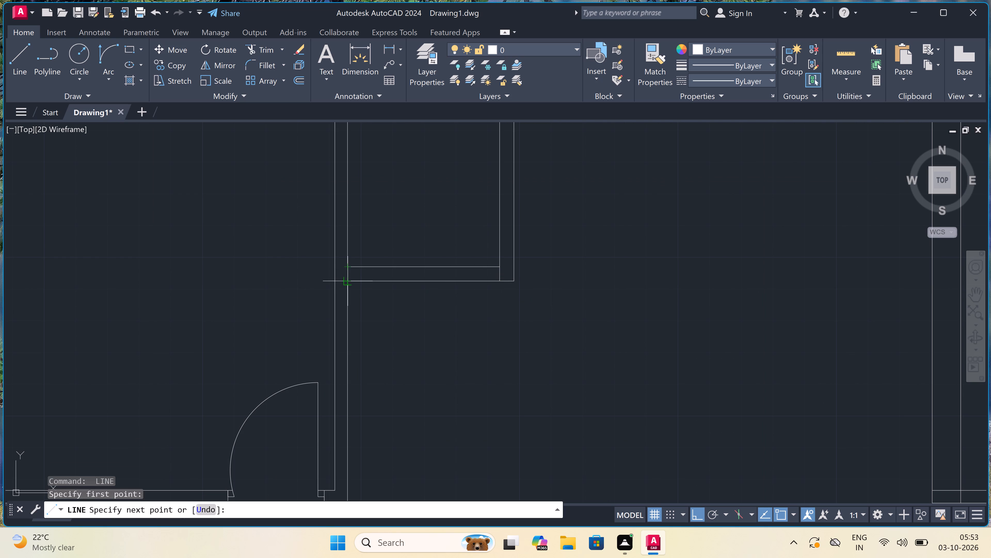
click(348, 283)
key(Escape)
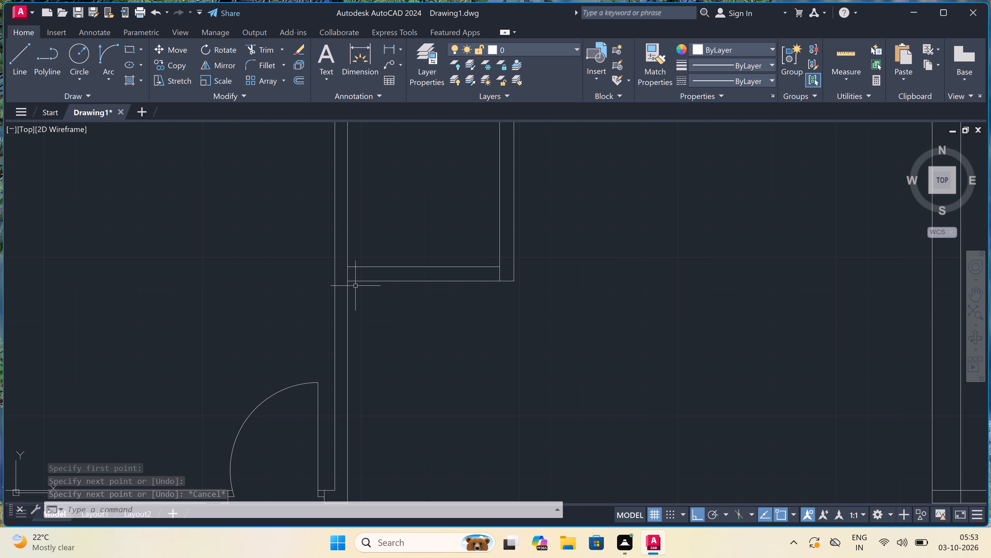
Draw a jamb line across the small enclosure's lower wall near each end, and join the two jambs' midpoints with a horizontal line.
scroll(355, 286, up, 3)
scroll(329, 253, down, 1)
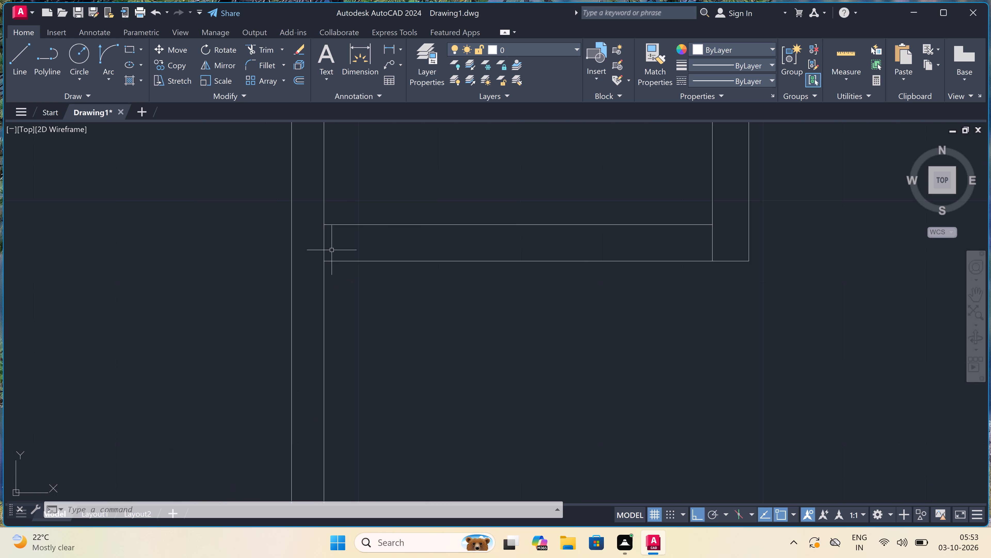
key(space)
click(362, 229)
double_click(362, 256)
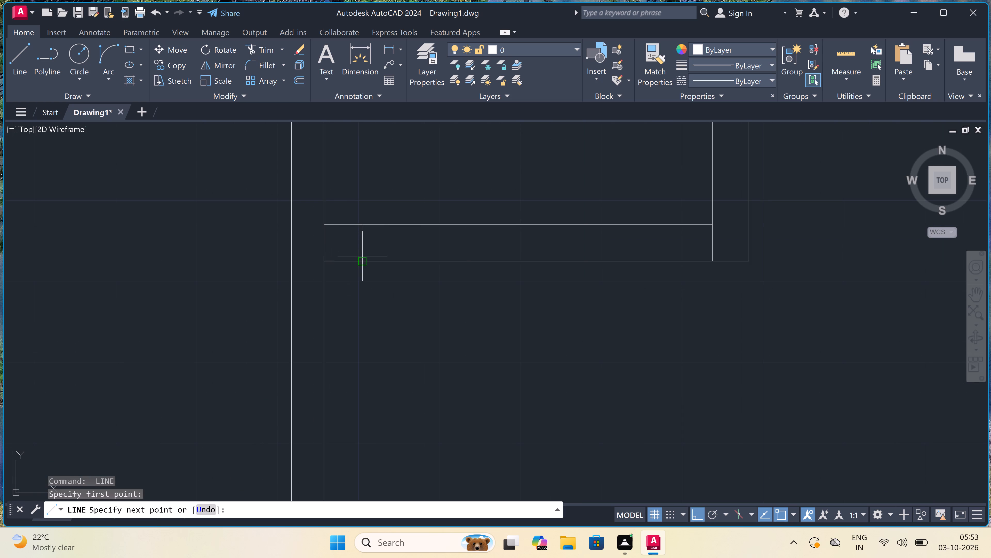
key(Escape)
key(space)
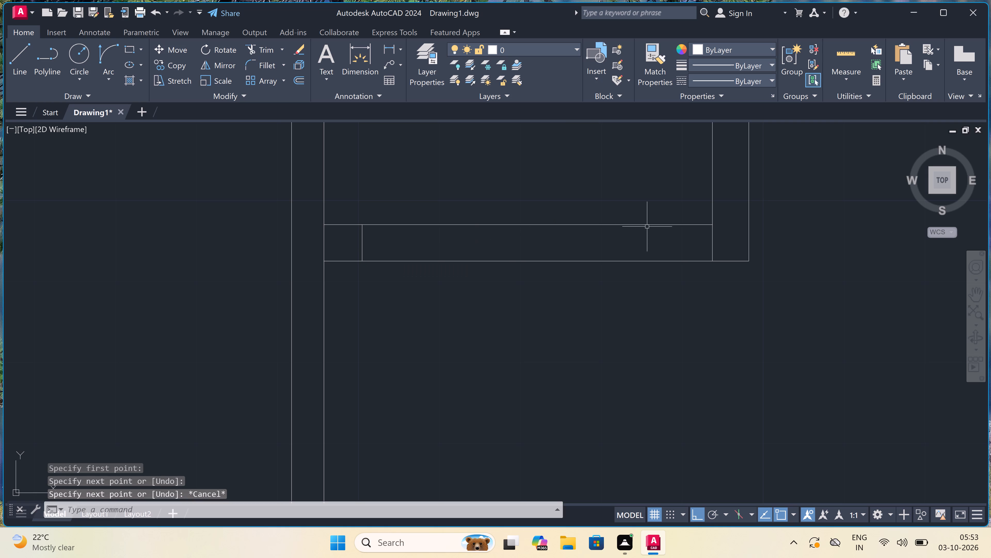
click(685, 226)
double_click(688, 266)
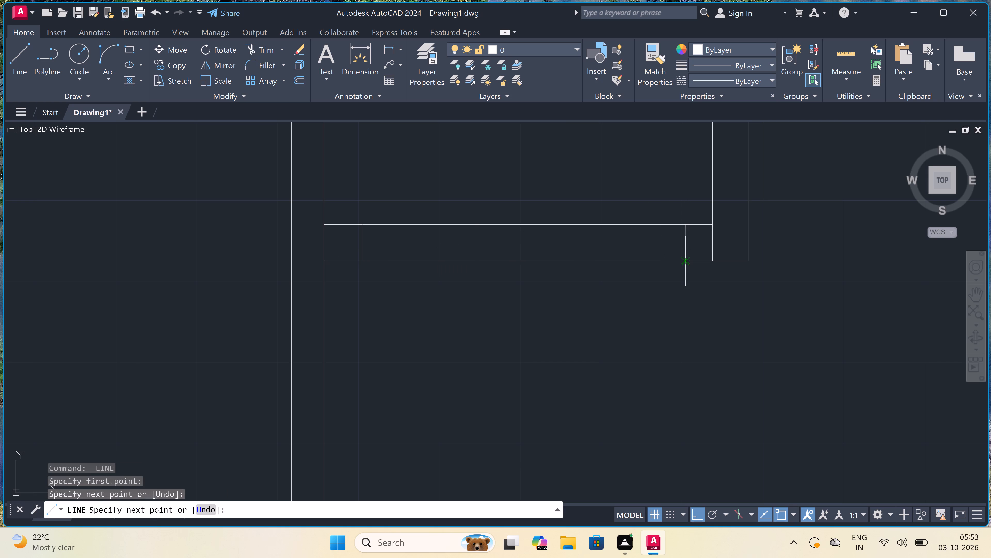
double_click(688, 238)
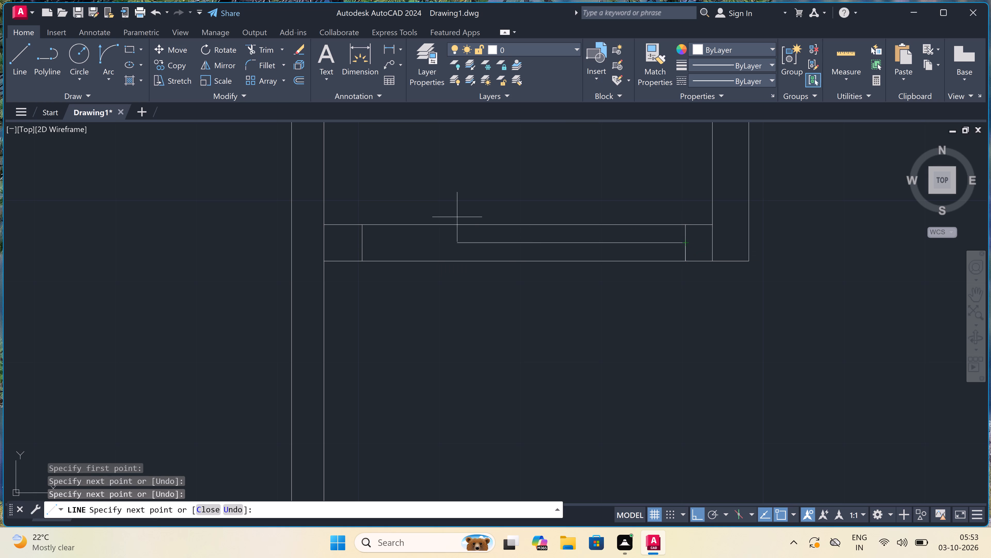
click(360, 245)
key(Escape)
Trim both lower wall lines between the jambs and remove the short vertical lines at the enclosure's two inner corners.
text(tr)
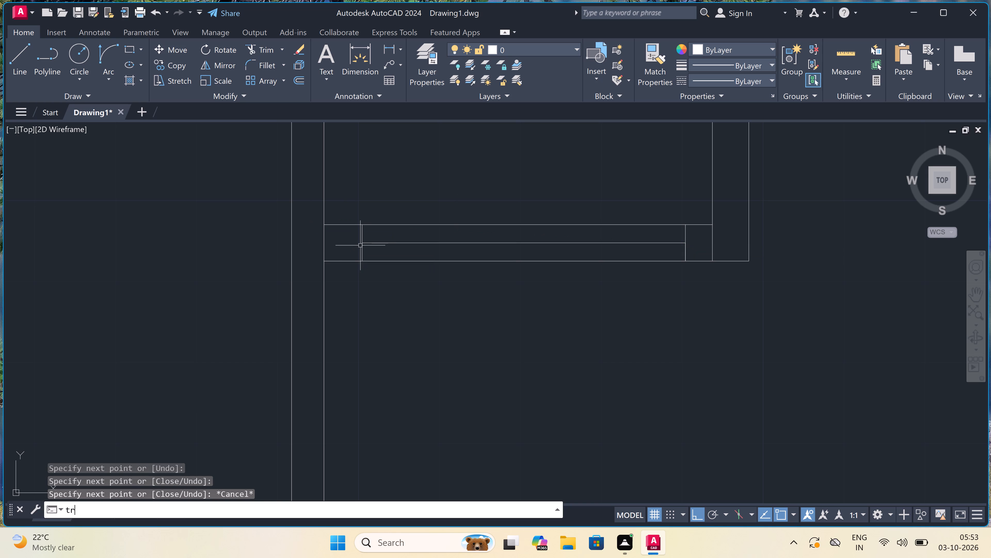
key(space)
click(383, 230)
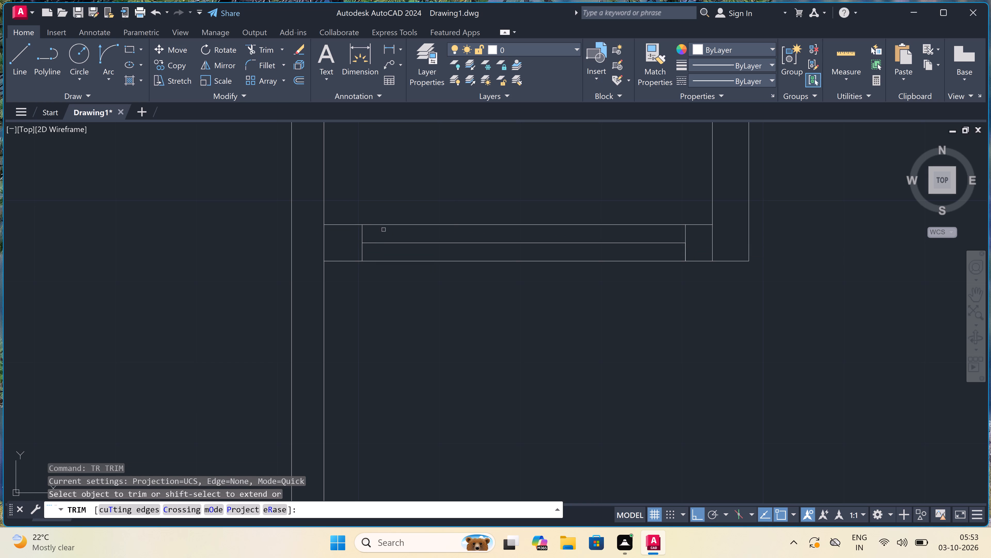
click(414, 188)
click(330, 238)
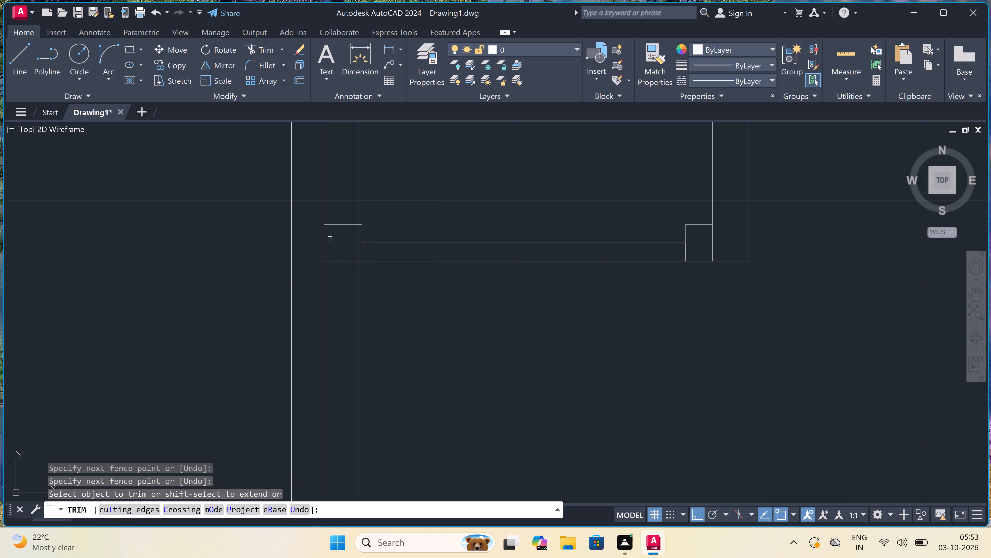
double_click(314, 244)
drag(408, 253, 410, 257)
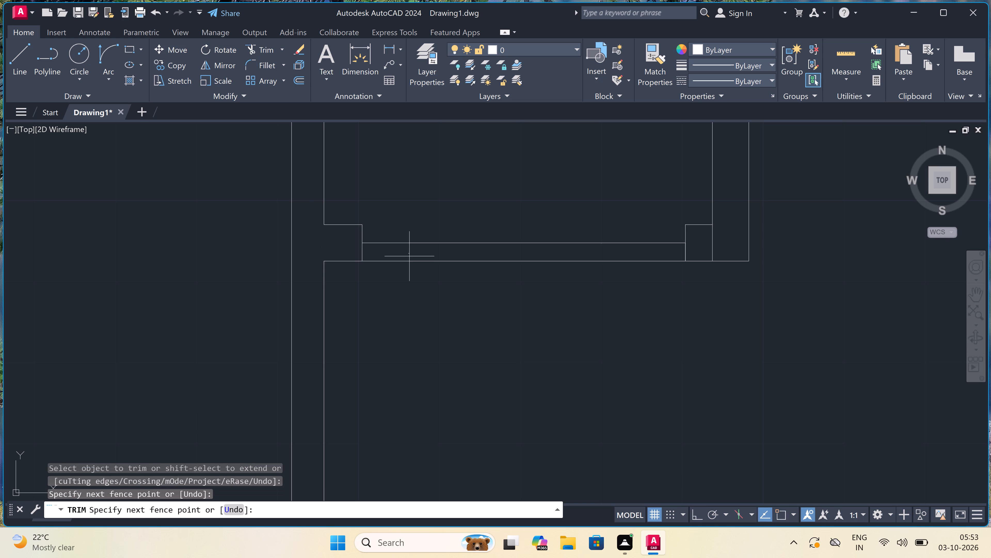
click(410, 291)
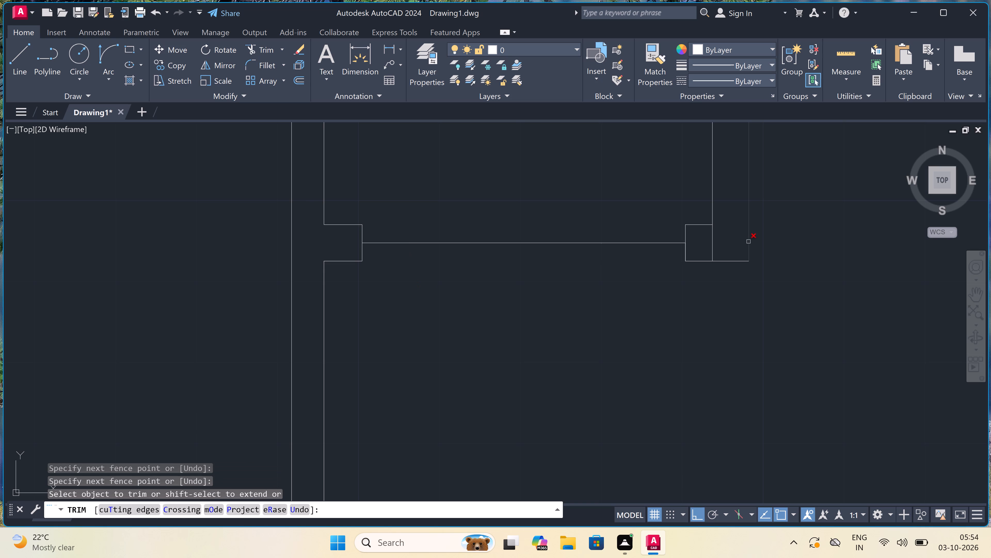
click(736, 244)
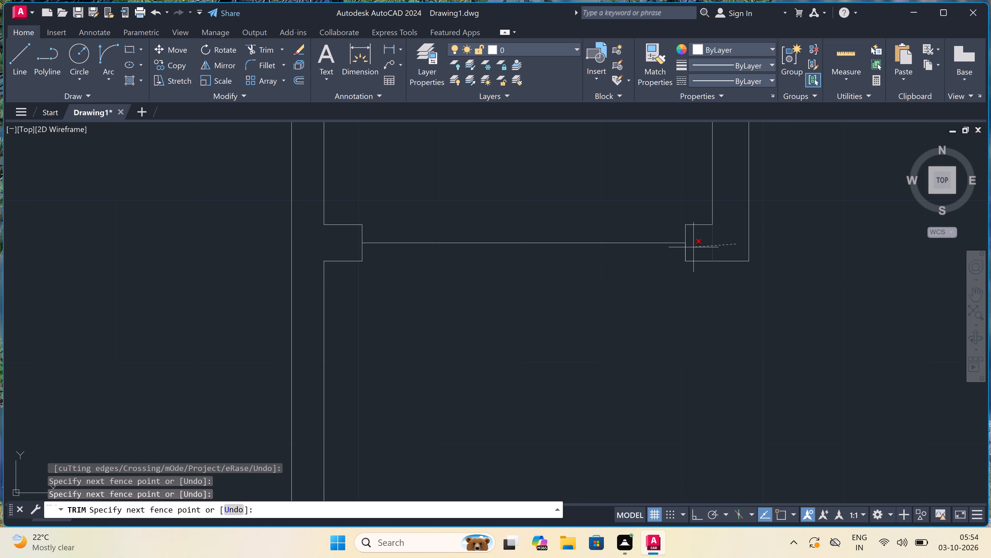
click(694, 247)
scroll(448, 277, down, 3)
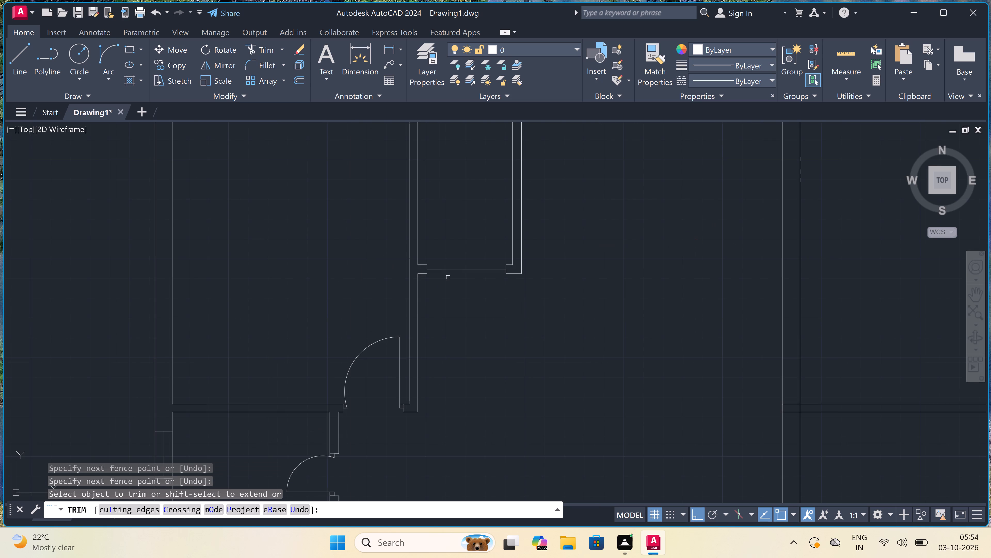
scroll(448, 277, down, 2)
scroll(493, 244, up, 3)
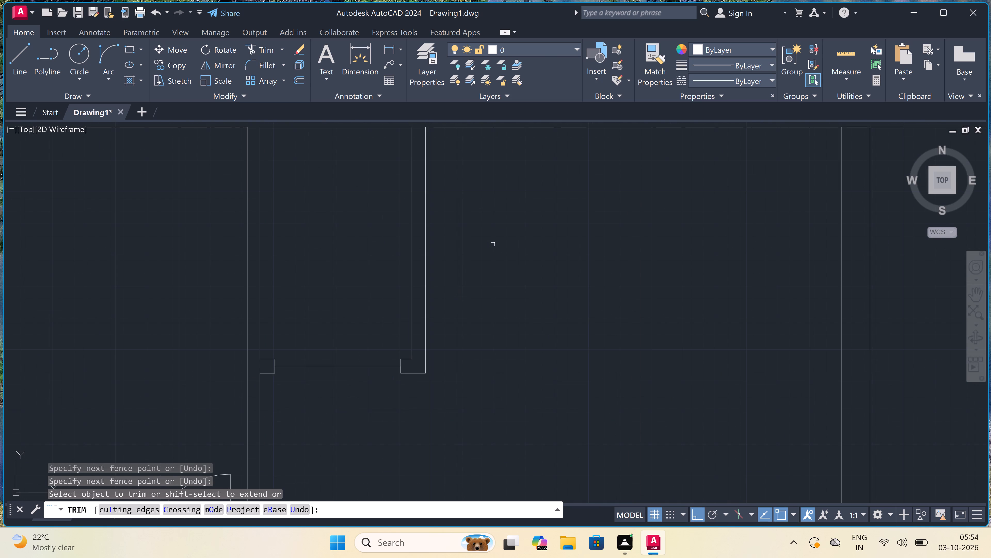
key(Escape)
Start a line at the upper-right inner corner of the room beside the small enclosure.
scroll(493, 244, down, 1)
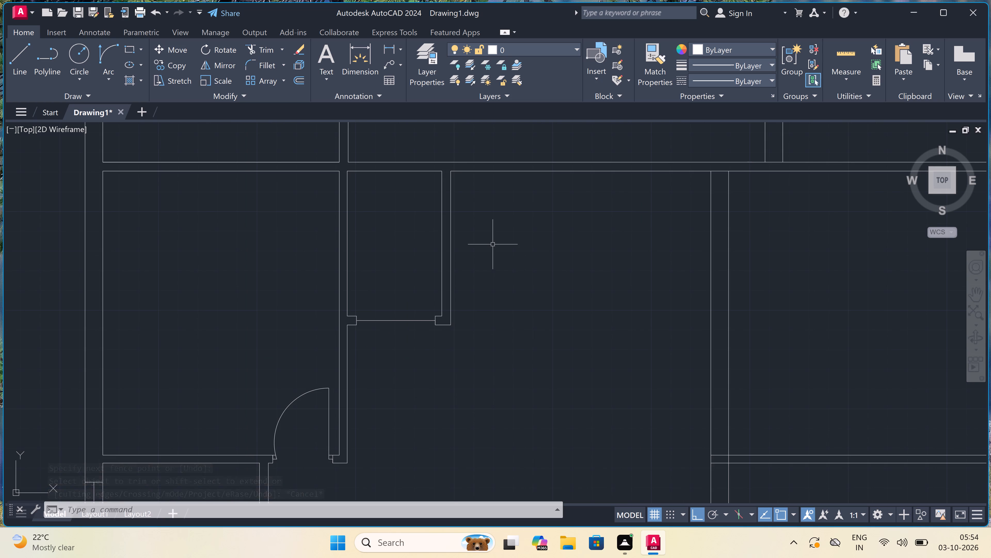
scroll(493, 244, down, 1)
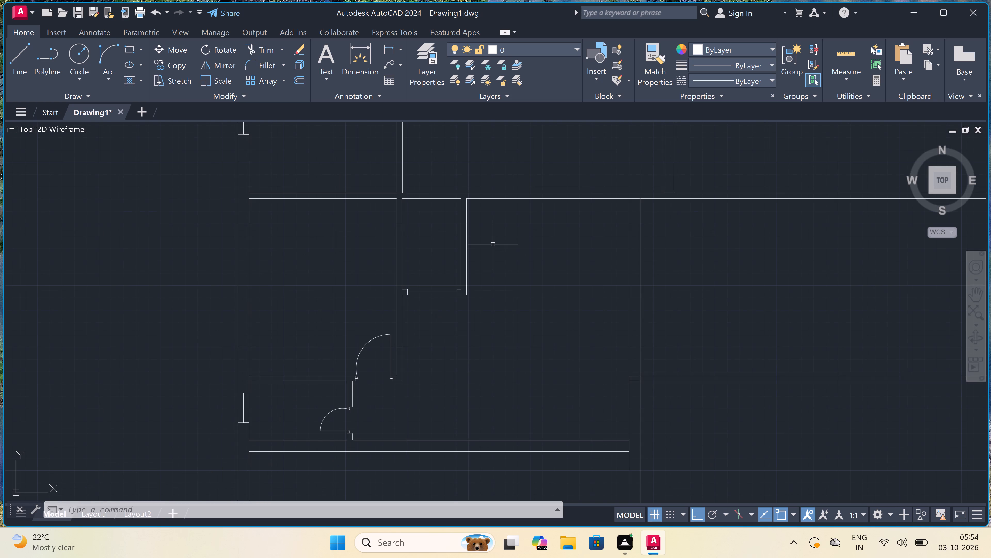
scroll(493, 244, up, 1)
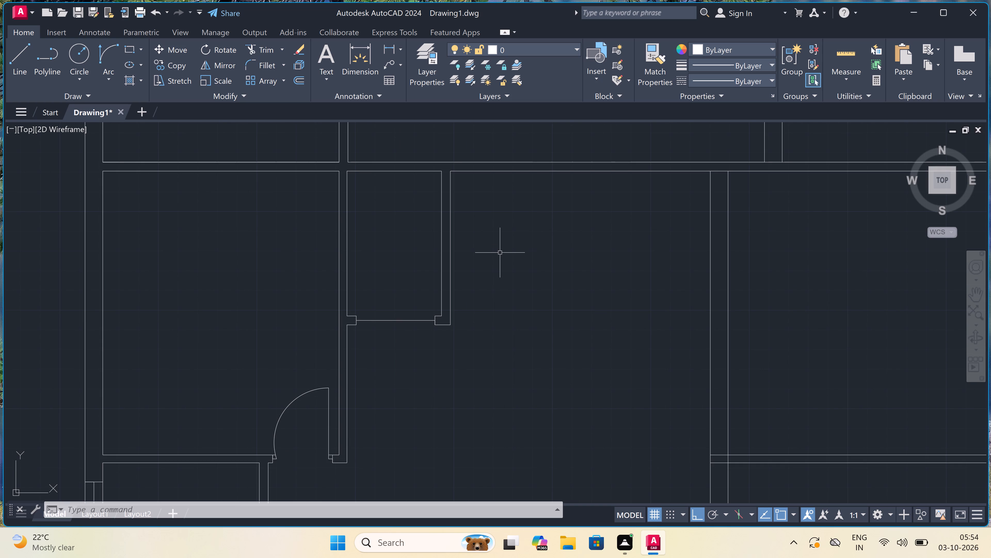
key(l)
key(space)
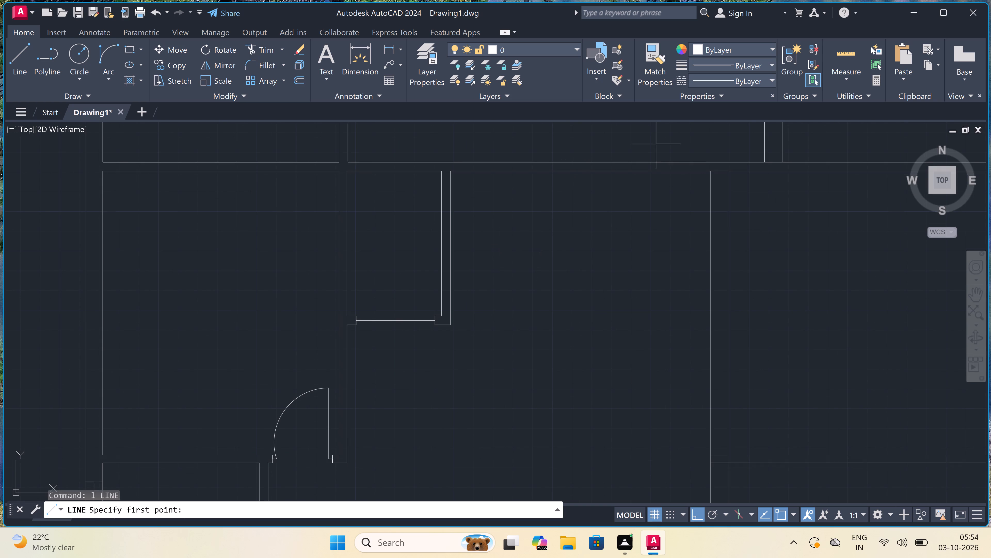
click(714, 171)
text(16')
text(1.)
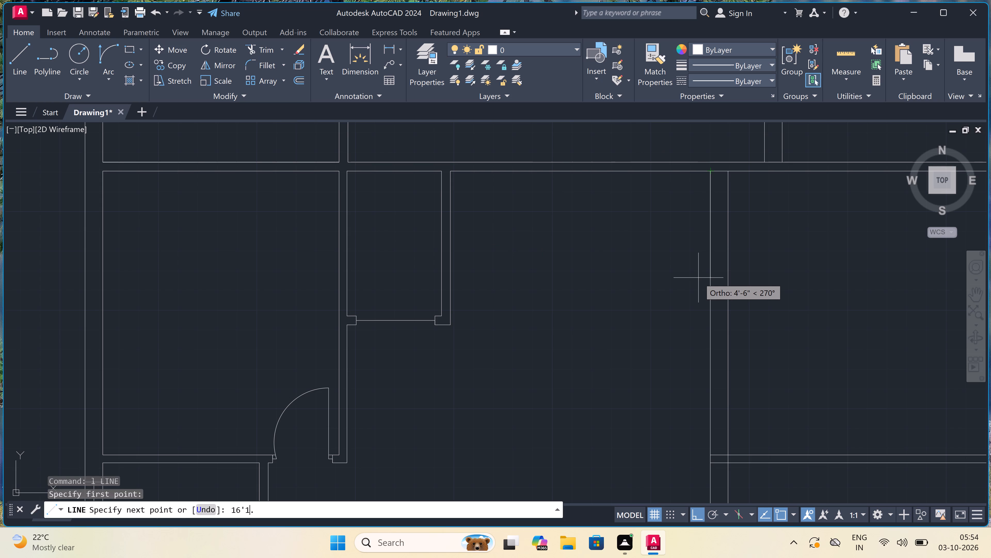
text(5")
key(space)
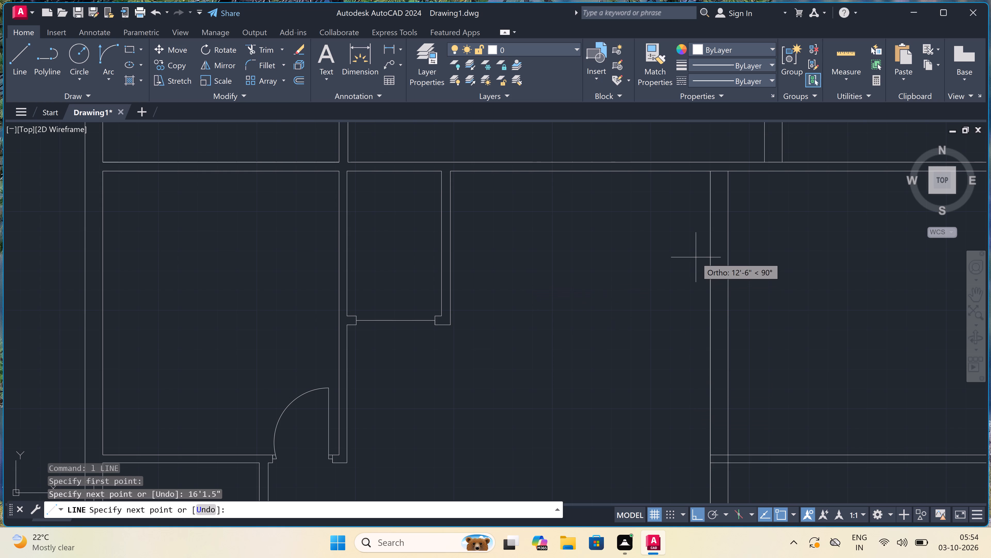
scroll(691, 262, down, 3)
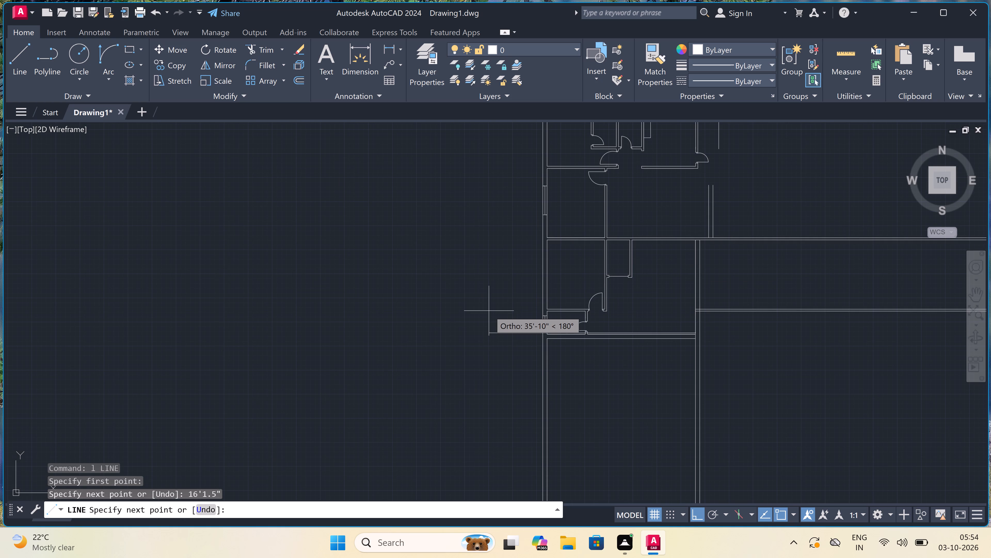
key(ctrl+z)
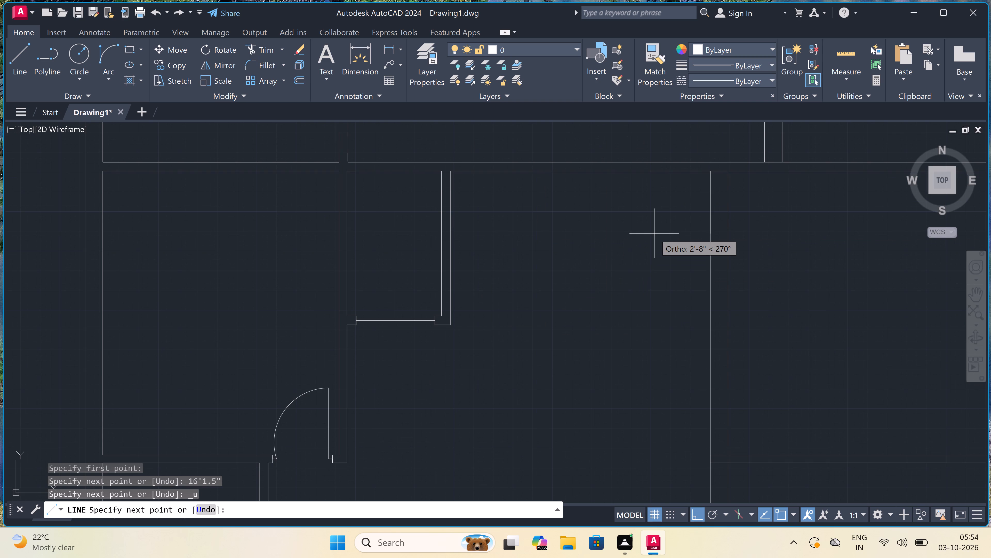
Outline a 4.5" thick partition, going 6'1.5" down the room's right wall, about 7'3" leftward, and back to that wall.
text(6'1.5")
key(space)
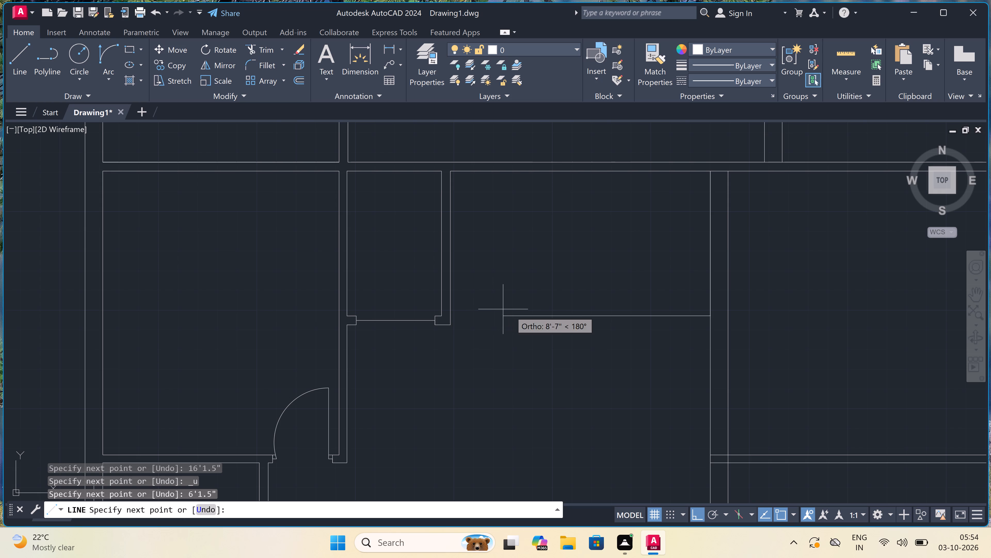
click(538, 311)
text(4.5")
key(space)
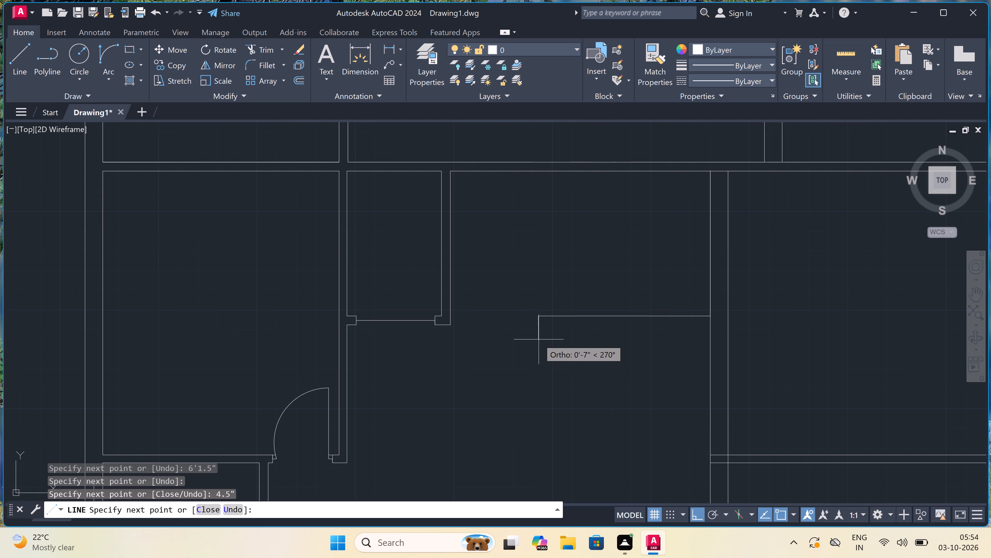
scroll(720, 328, up, 3)
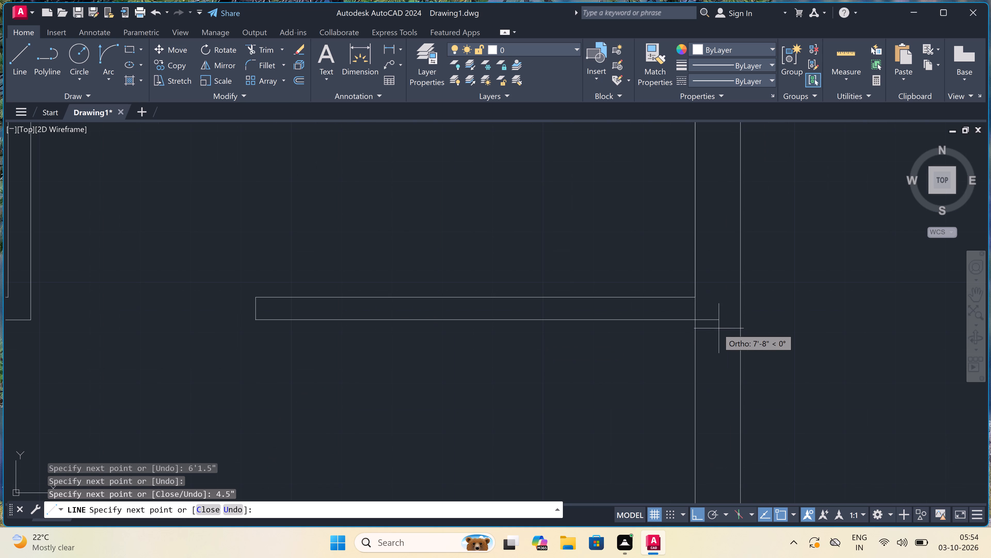
drag(695, 318, 698, 317)
key(Escape)
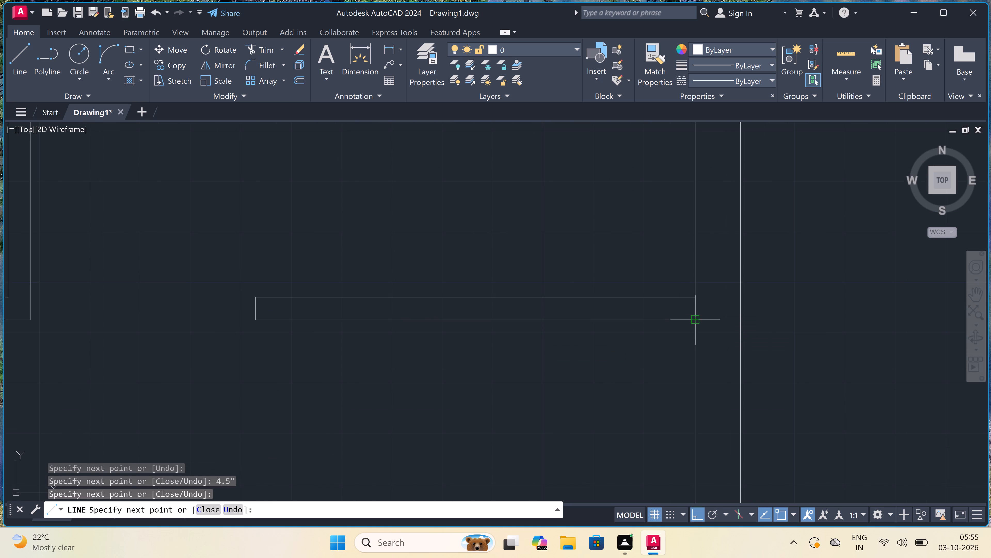
Trim the vertical wall line between the new partition's two faces to open the wall junction.
key(t)
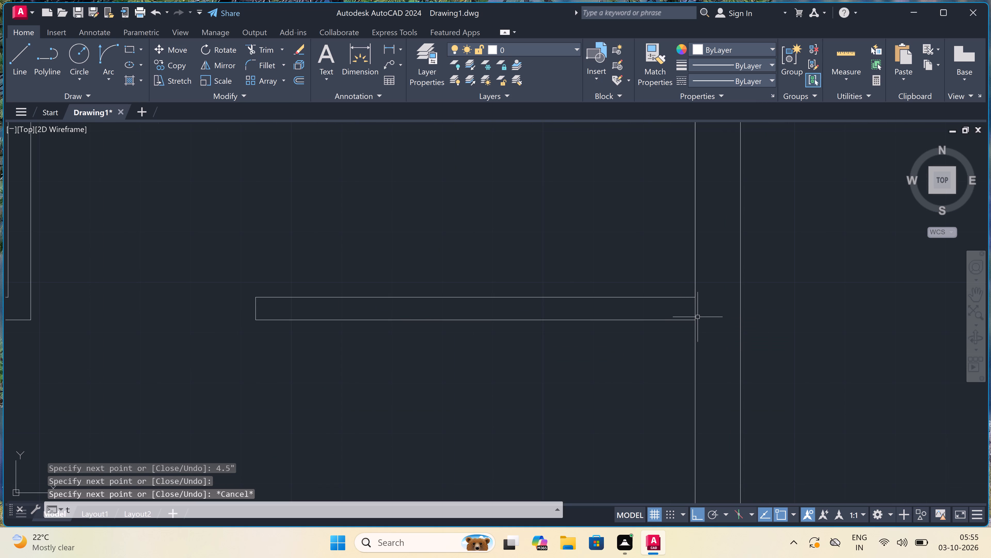
key(r)
key(space)
click(694, 309)
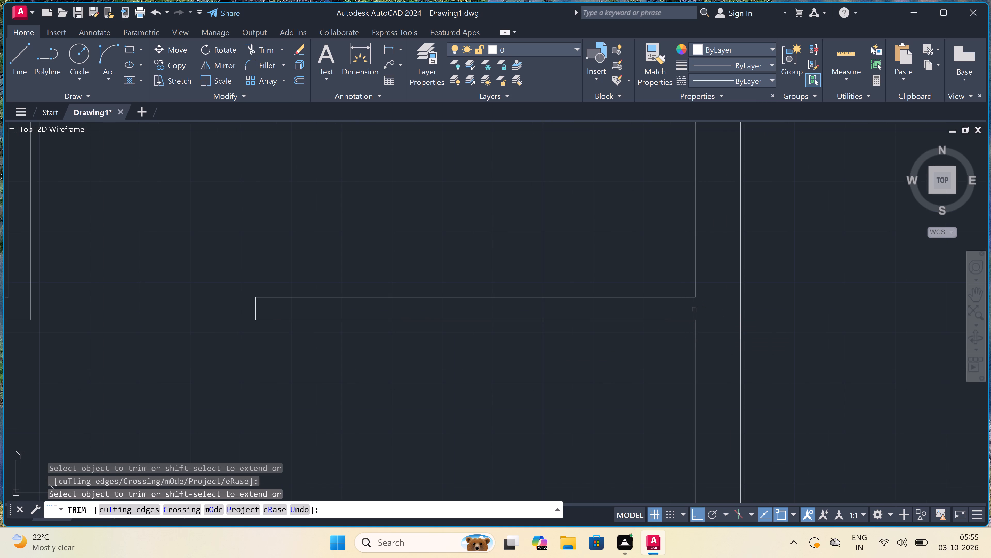
click(701, 305)
click(683, 310)
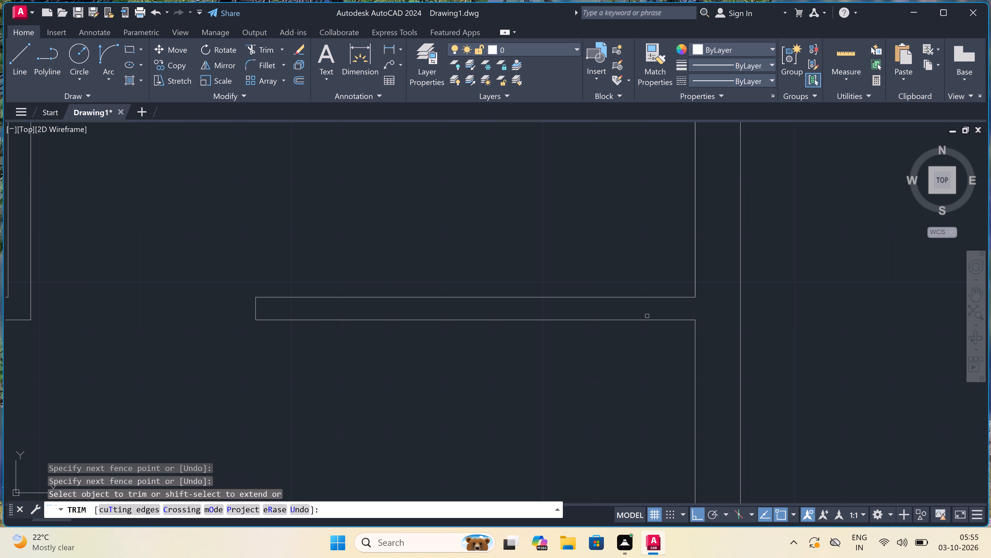
Trim the horizontal wall's lower line where the room's vertical right wall meets it.
scroll(598, 323, down, 5)
scroll(580, 295, up, 2)
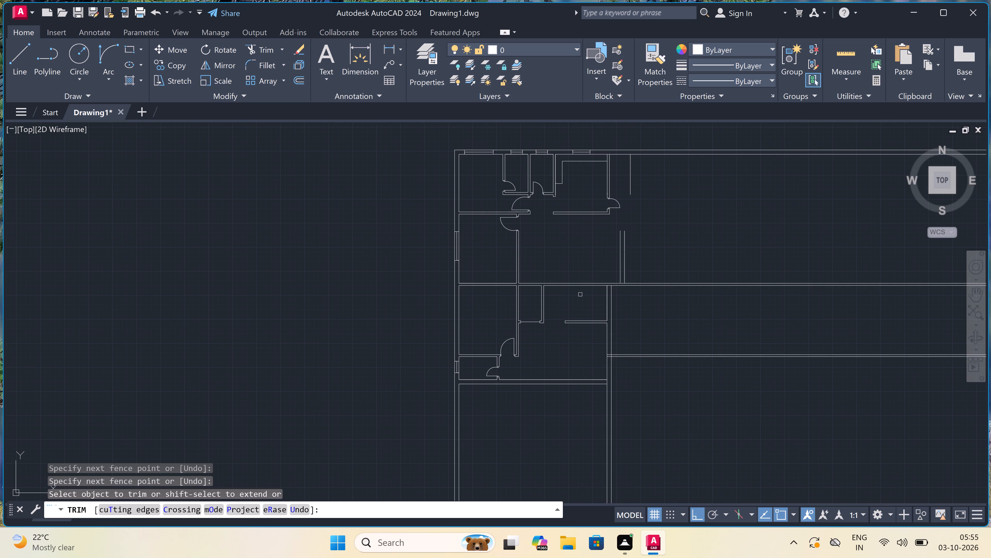
scroll(636, 269, up, 2)
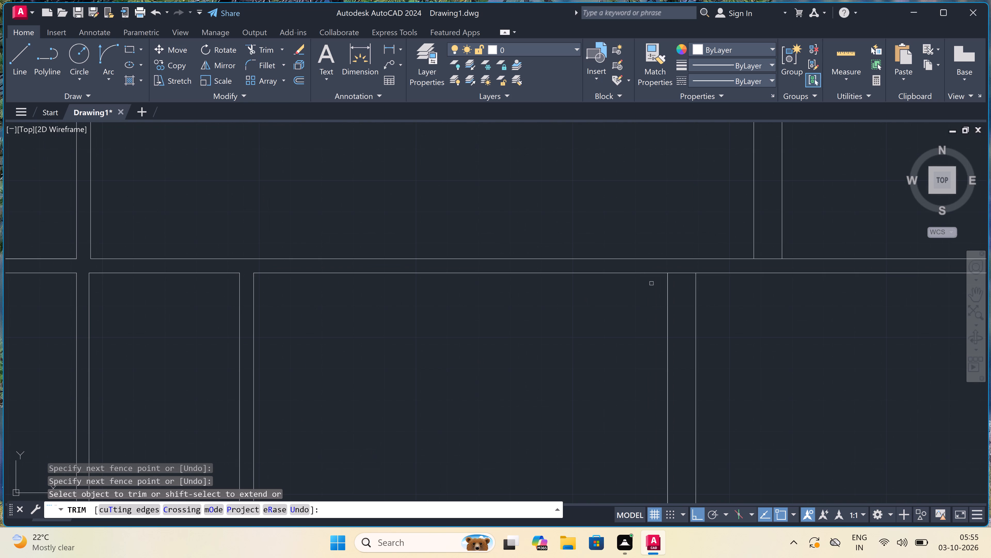
click(674, 274)
scroll(509, 385, down, 3)
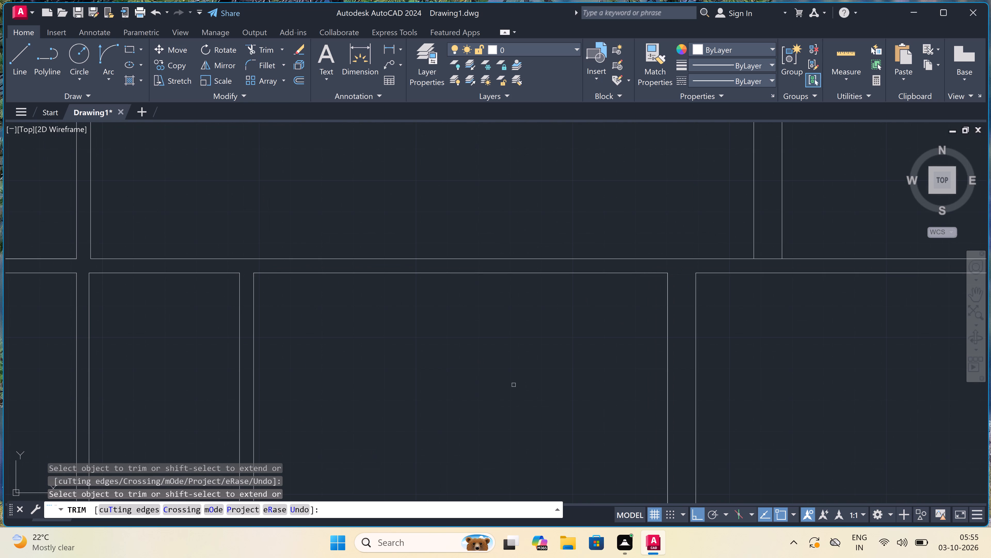
scroll(508, 385, down, 1)
scroll(508, 388, up, 3)
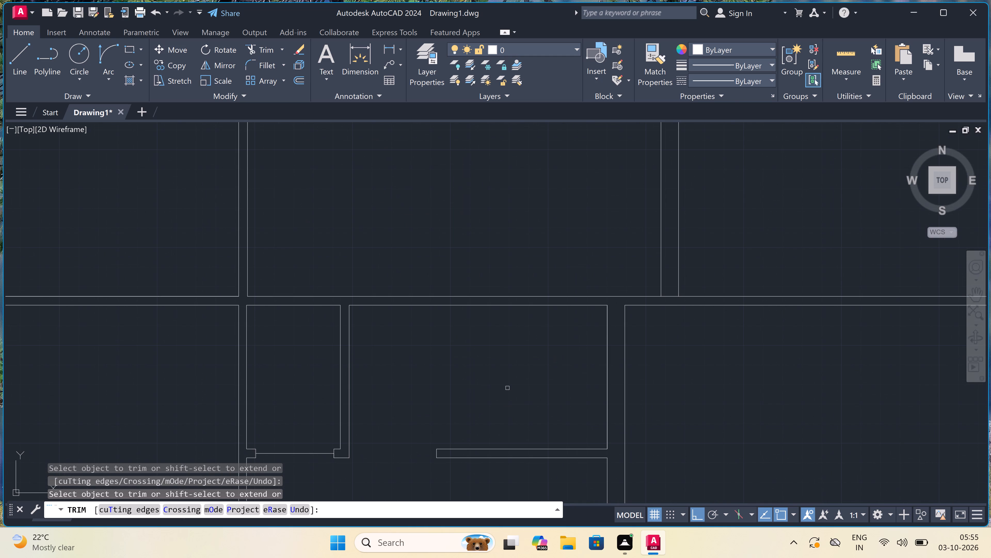
key(Escape)
Draw an L-shaped line from the enclosure's right wall, about 8'9" to the right and down to the new partition's upper face.
scroll(507, 388, down, 2)
scroll(483, 409, up, 2)
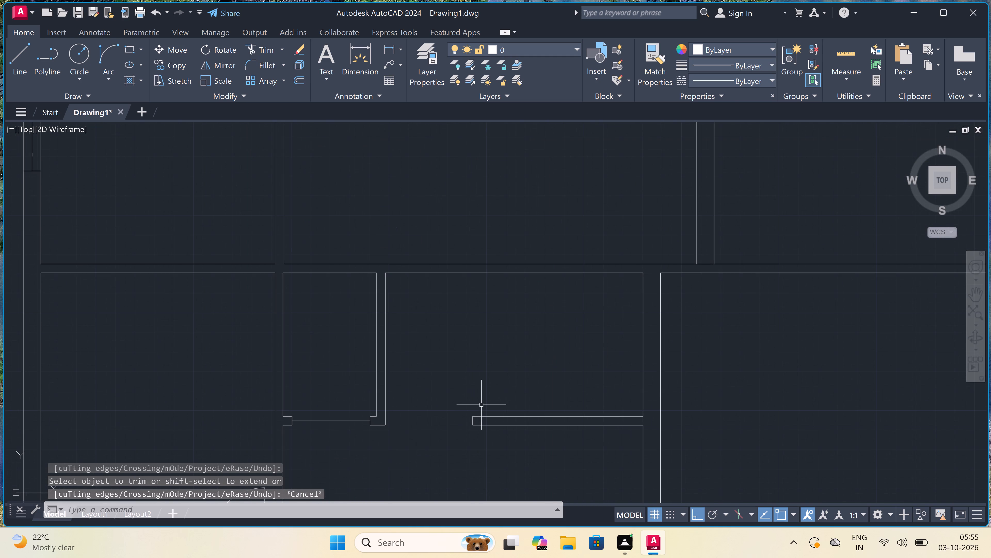
key(l)
key(space)
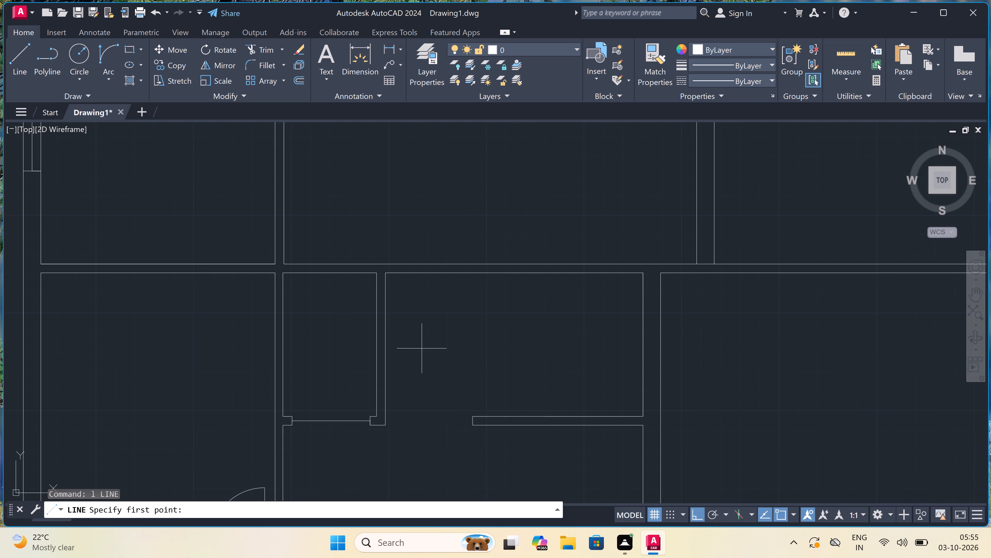
click(386, 303)
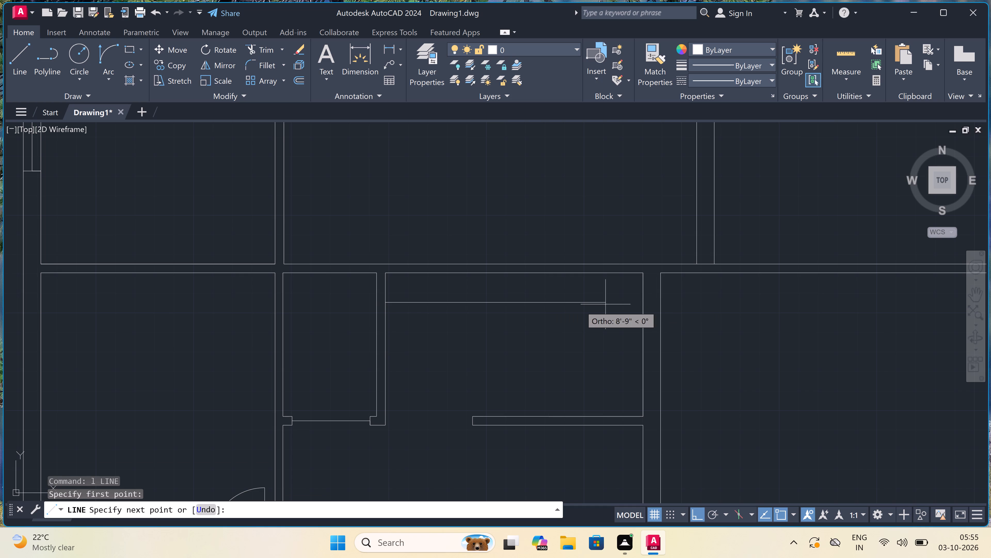
click(604, 303)
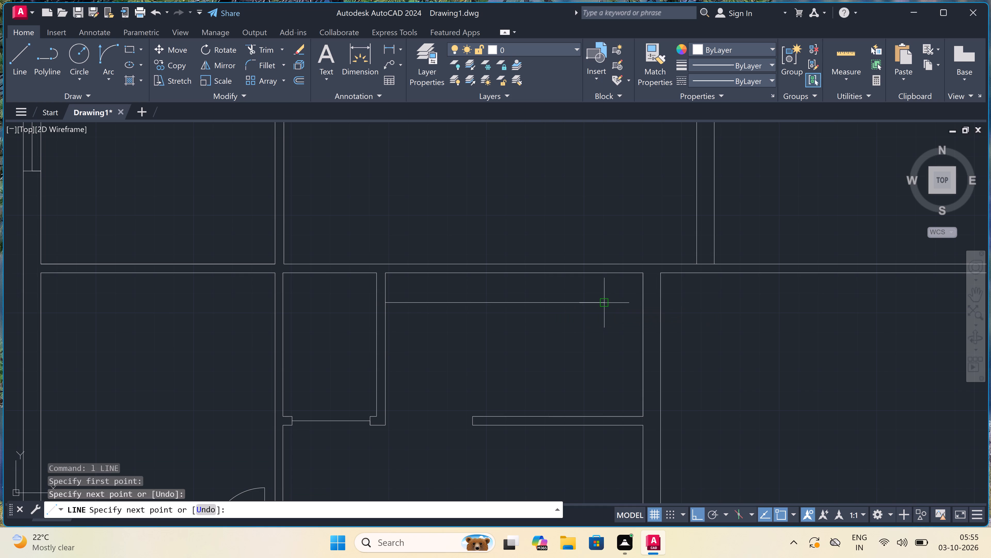
click(607, 414)
key(Escape)
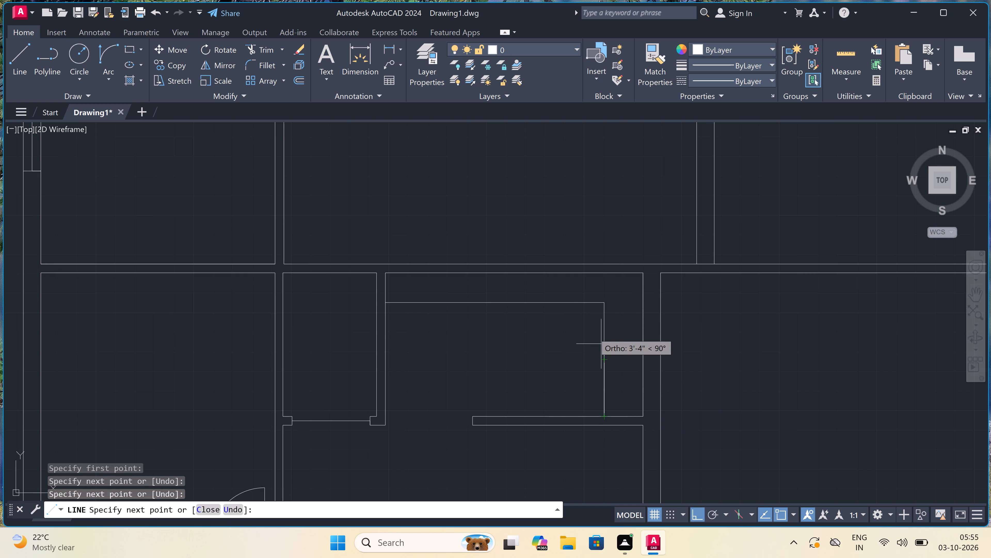
Erase the two long parallel horizontal lines running right from the room's right wall.
scroll(554, 312, down, 5)
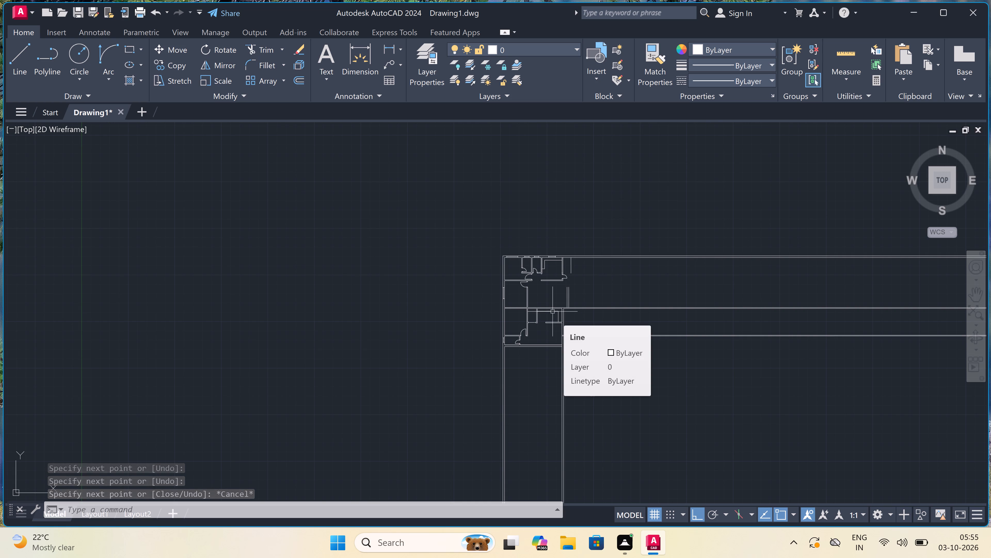
scroll(553, 323, up, 4)
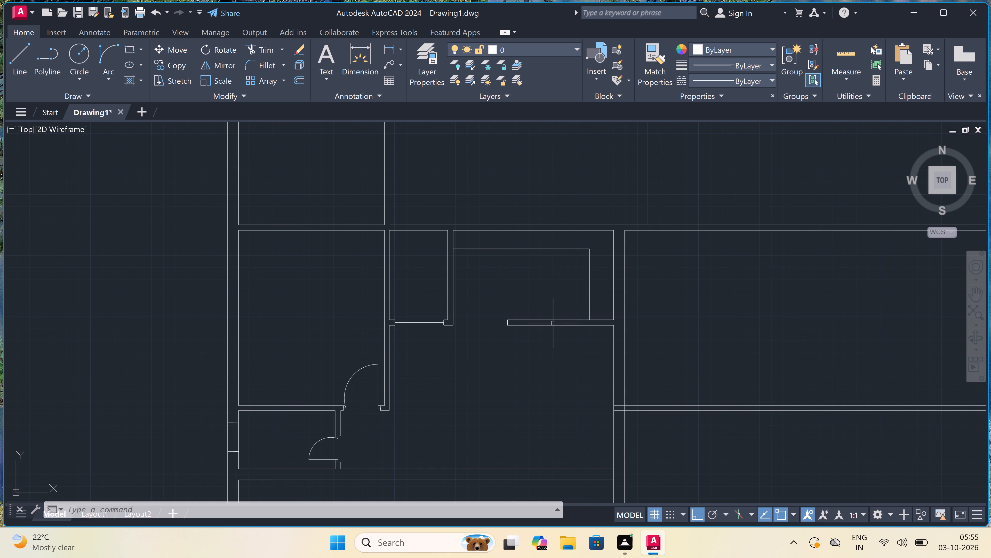
scroll(553, 323, down, 2)
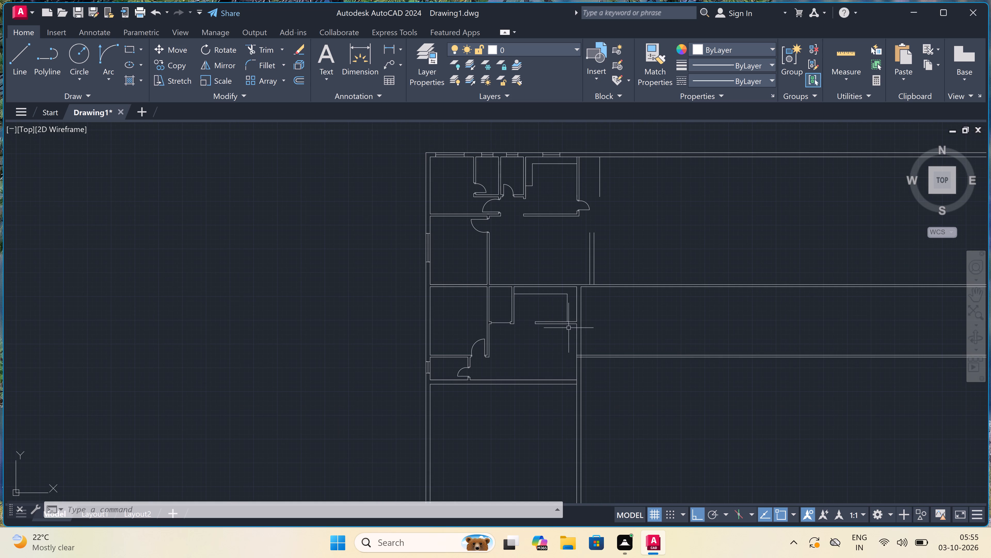
click(685, 337)
click(641, 408)
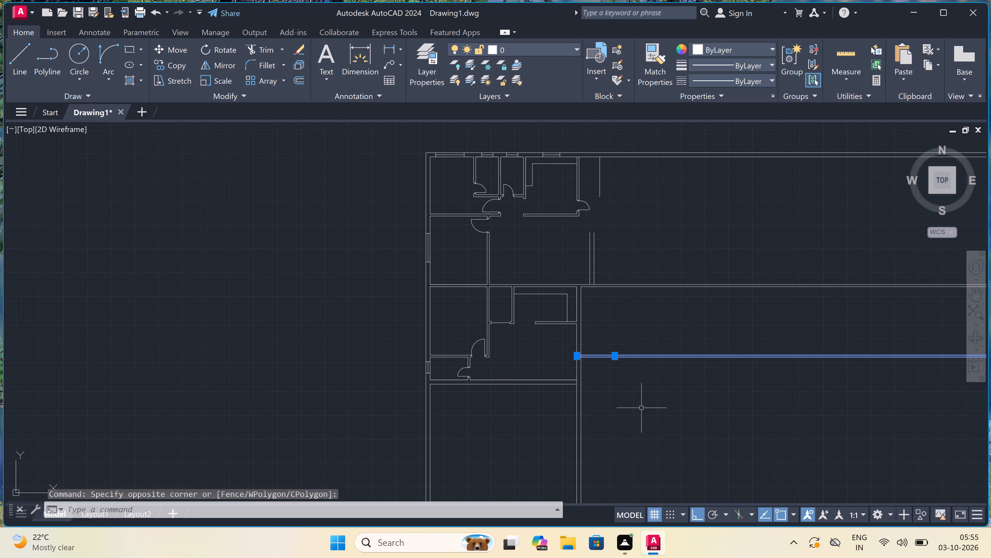
key(Delete)
Draw a short horizontal jamb line across the room's right wall, just below the partition.
key(l)
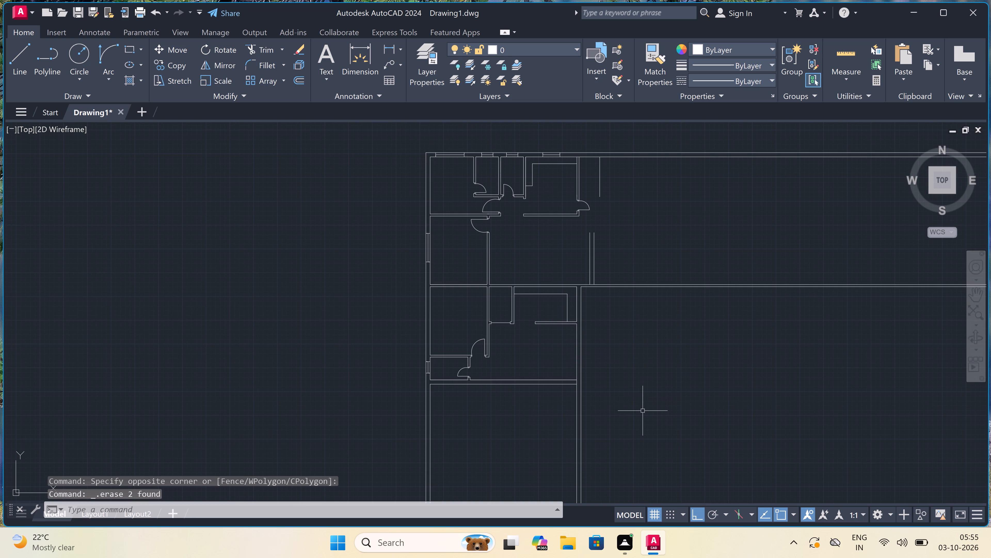
key(space)
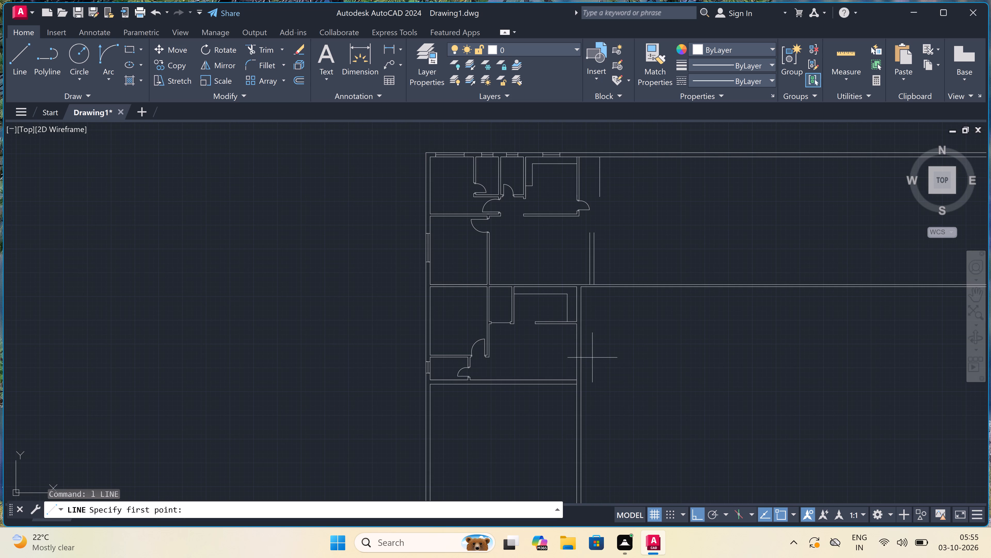
scroll(571, 336, up, 3)
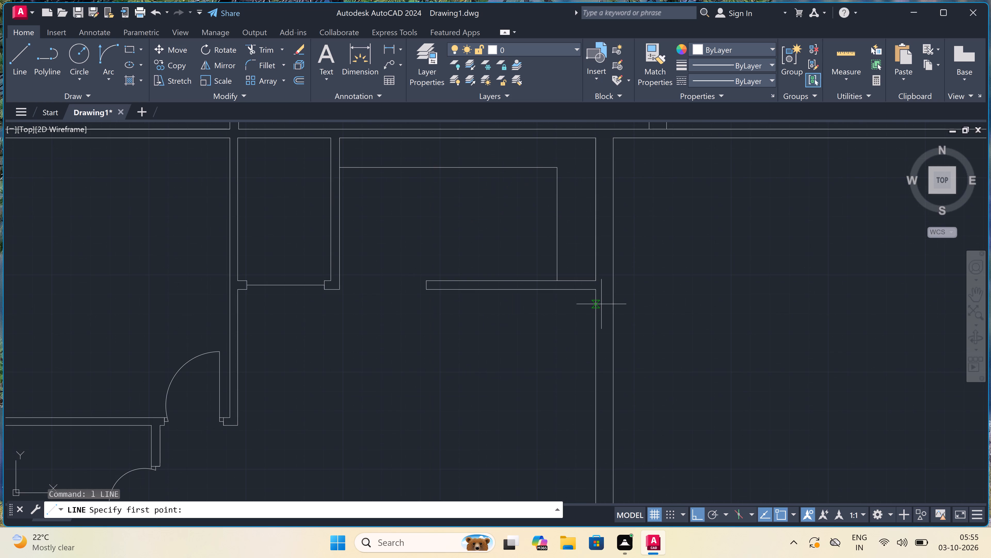
click(598, 306)
click(609, 304)
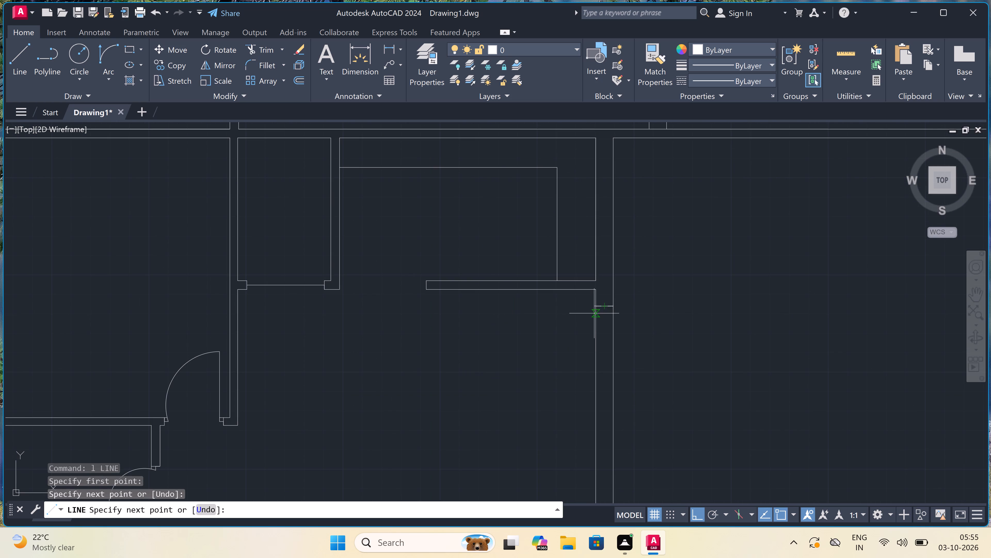
click(594, 313)
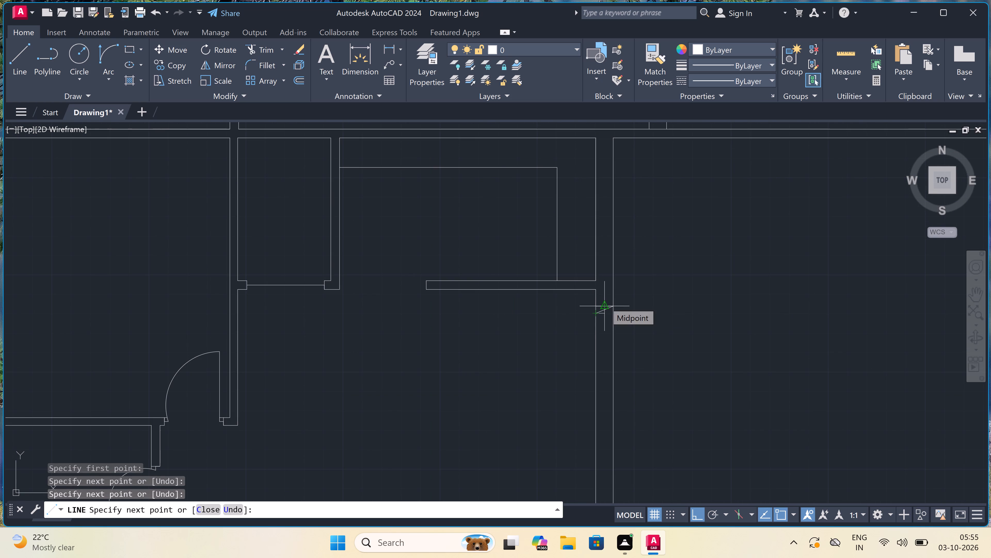
key(ctrl+z)
From the jamb line's midpoint, draw a 2" stop downward and a 3' door leaf extending left into the room.
click(605, 303)
scroll(602, 321, up, 2)
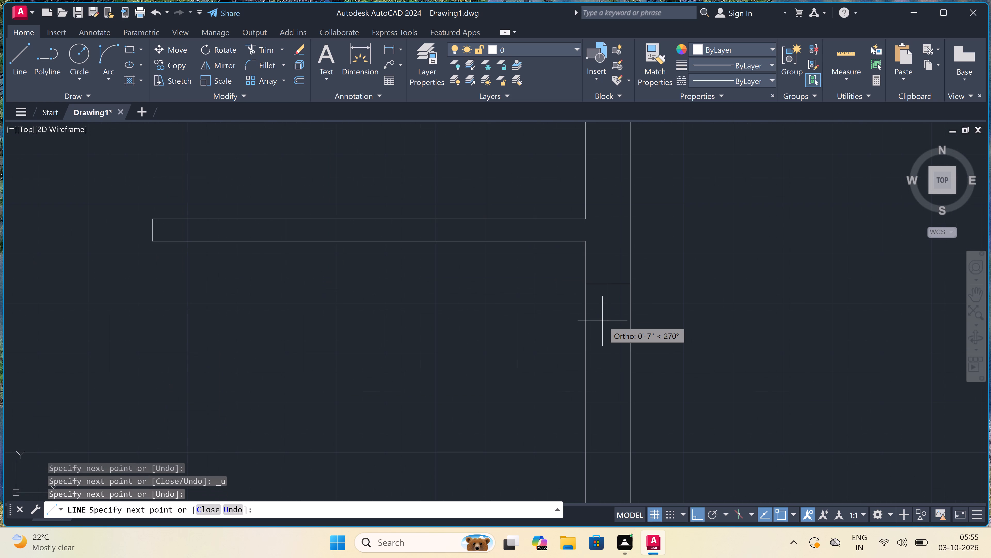
key(2)
key(shift+quotedbl)
key(space)
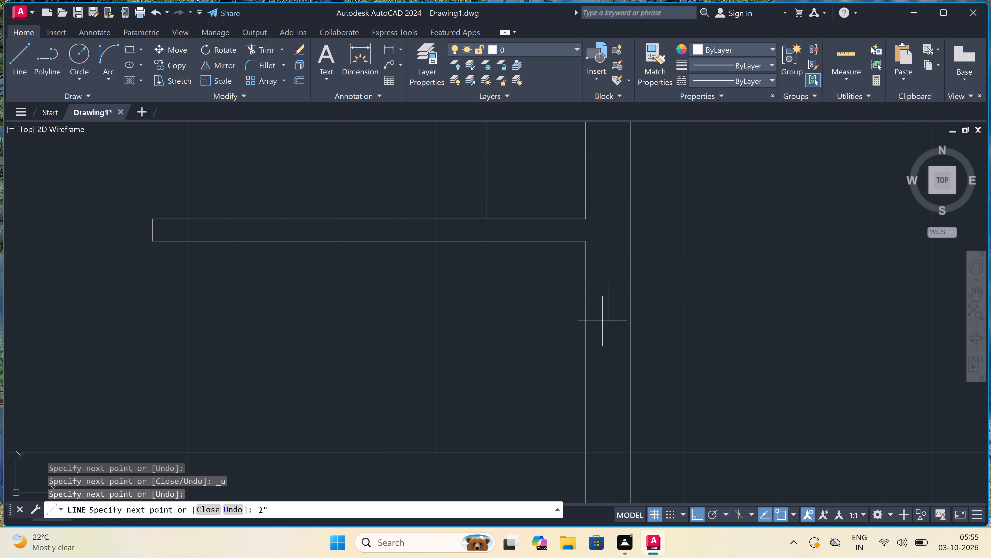
text(3')
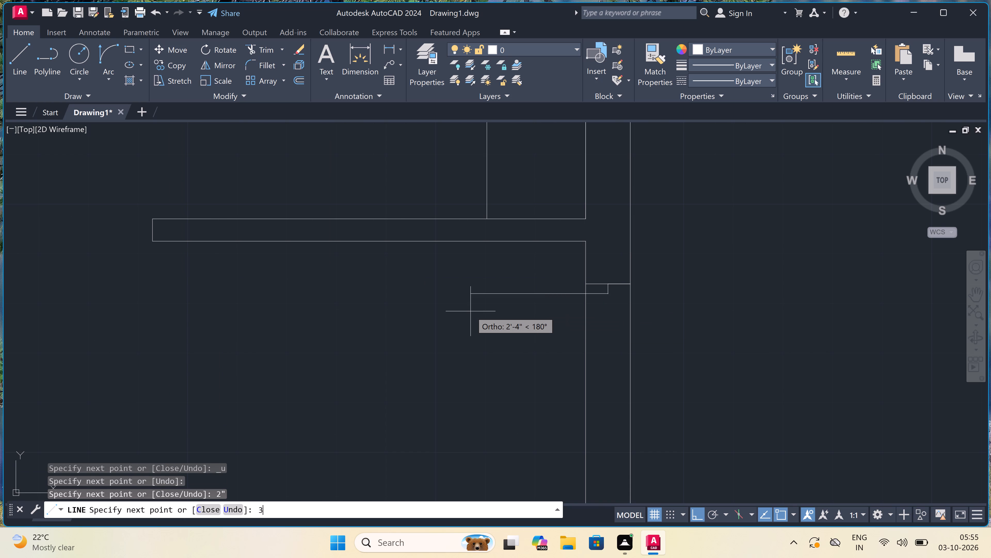
key(space)
key(Escape)
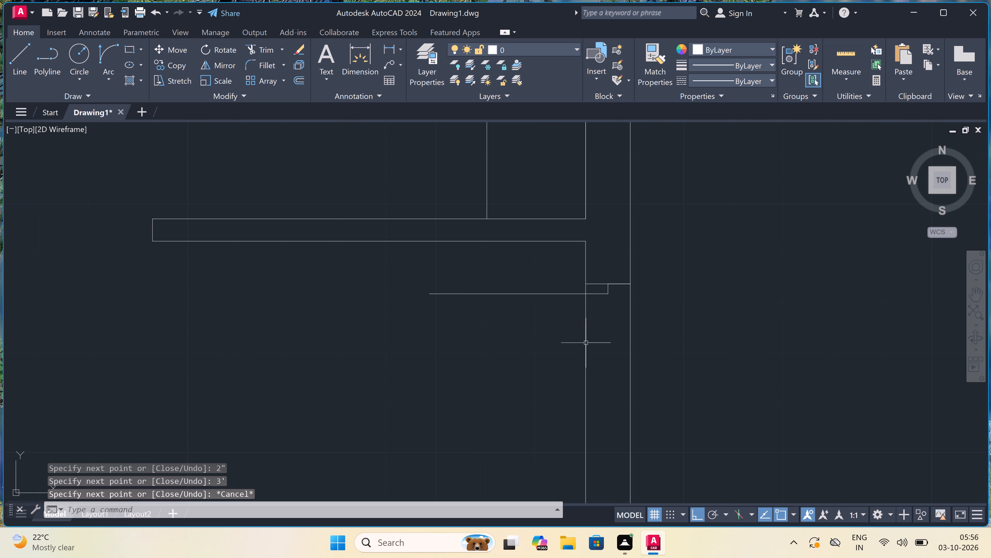
Draw the lower jamb line across the same wall below the door leaf, with a 2" stop upward from its midpoint.
key(space)
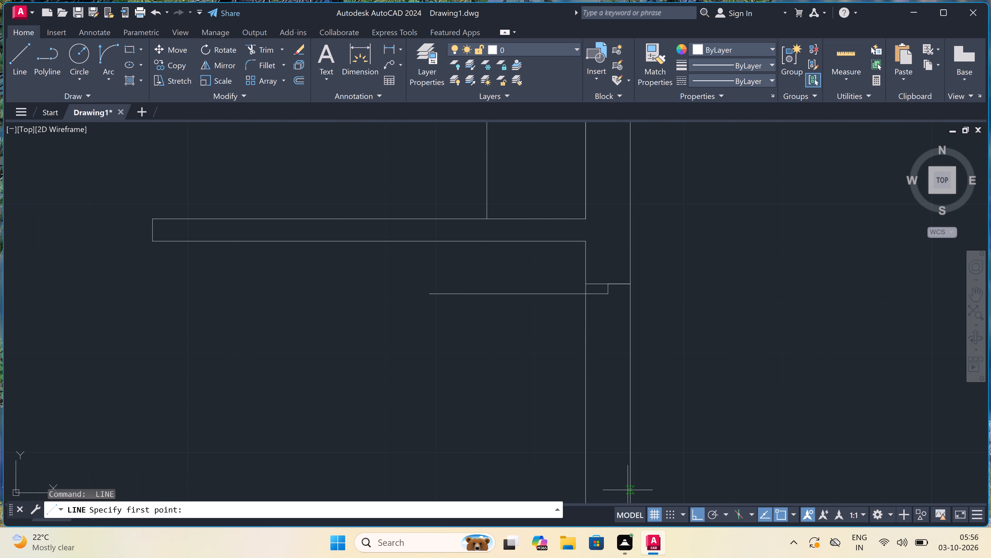
scroll(588, 373, down, 5)
scroll(588, 396, up, 4)
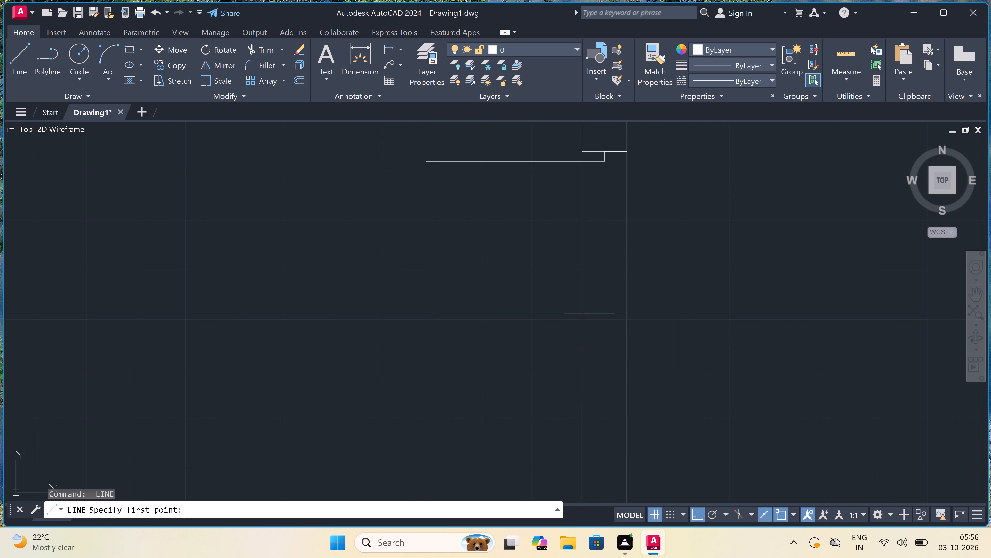
click(584, 324)
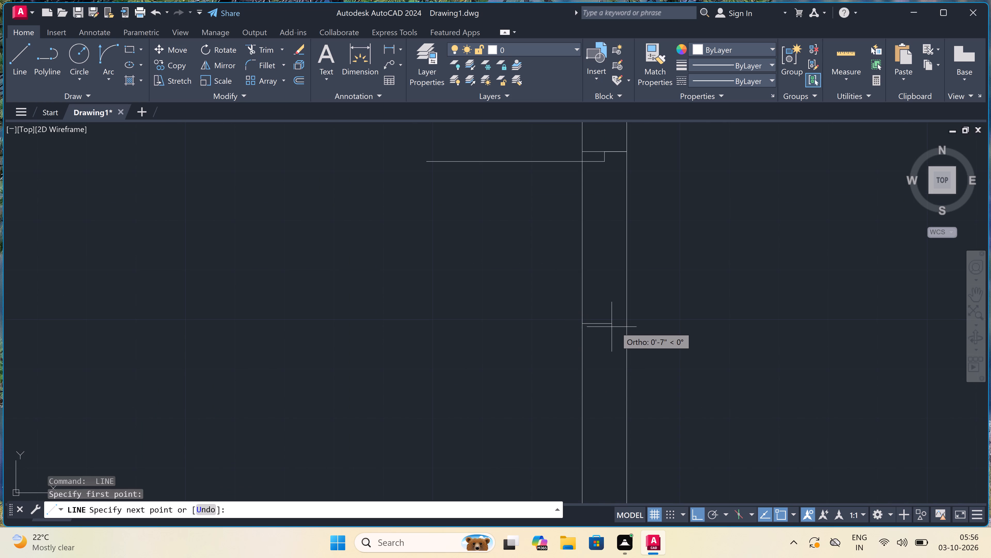
click(624, 325)
click(603, 327)
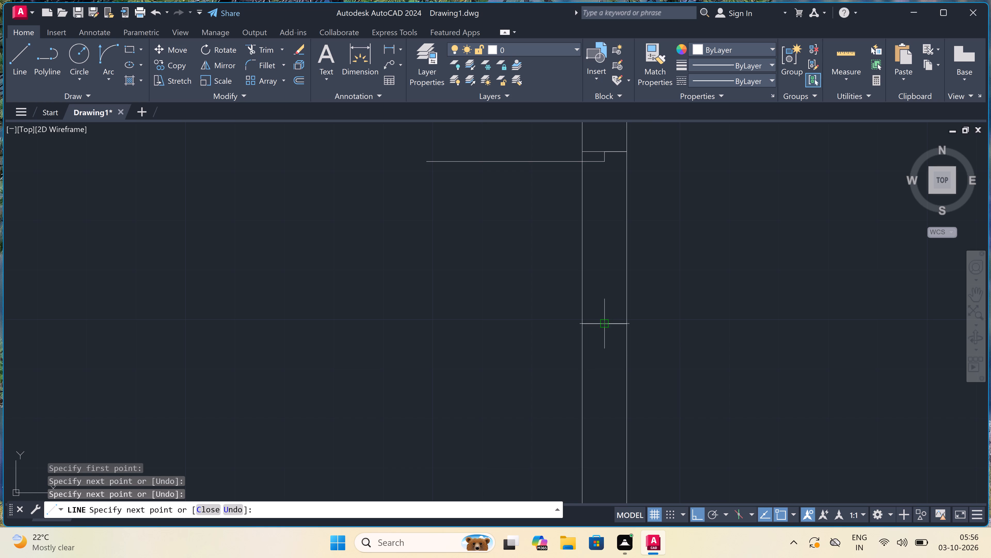
text(2")
key(space)
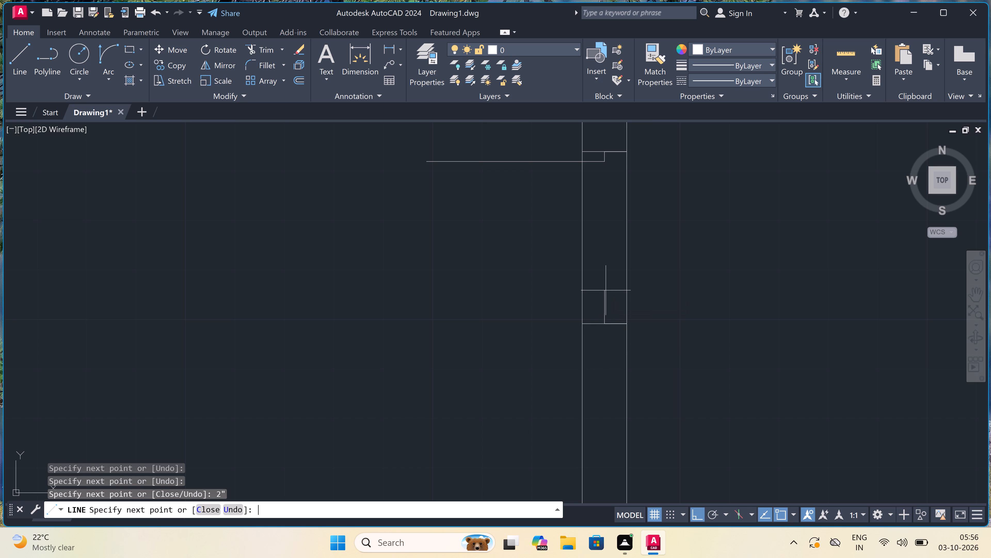
key(Escape)
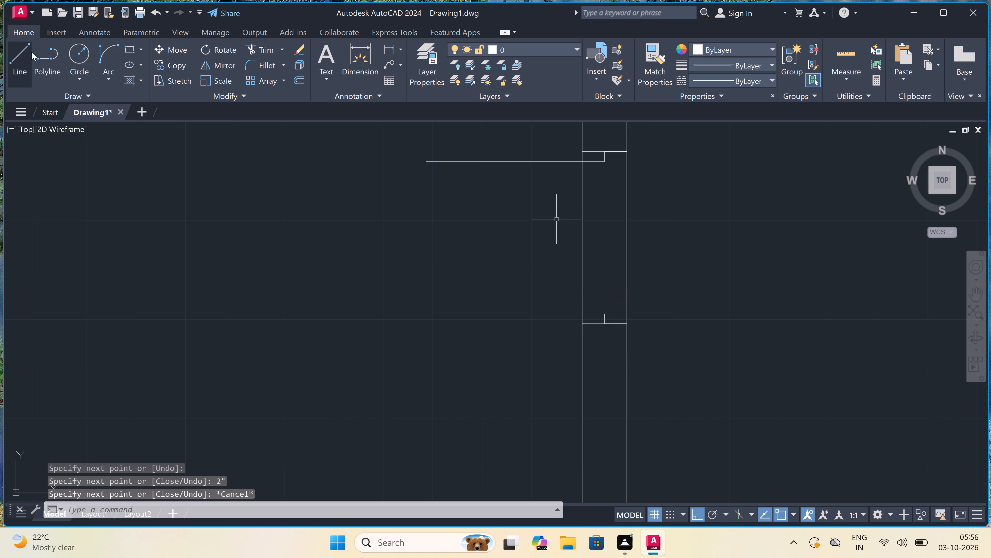
Draw the door swing arc from the leaf's free end to the lower stop, curving into the room.
click(100, 52)
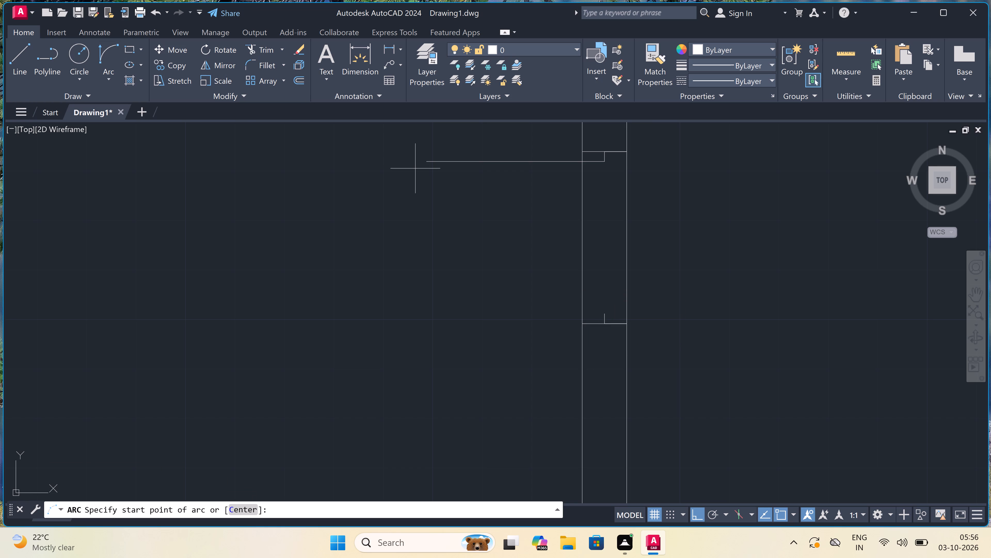
click(424, 159)
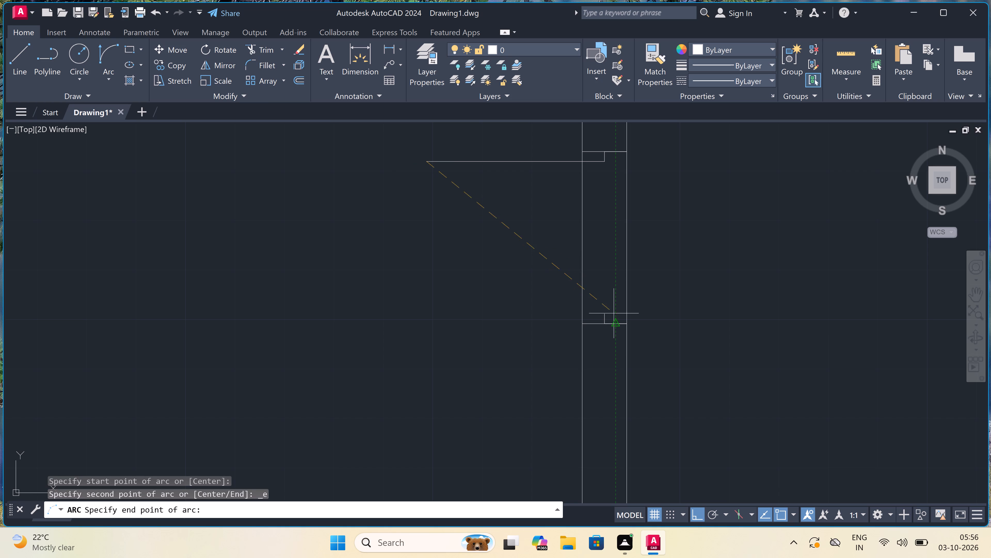
click(607, 313)
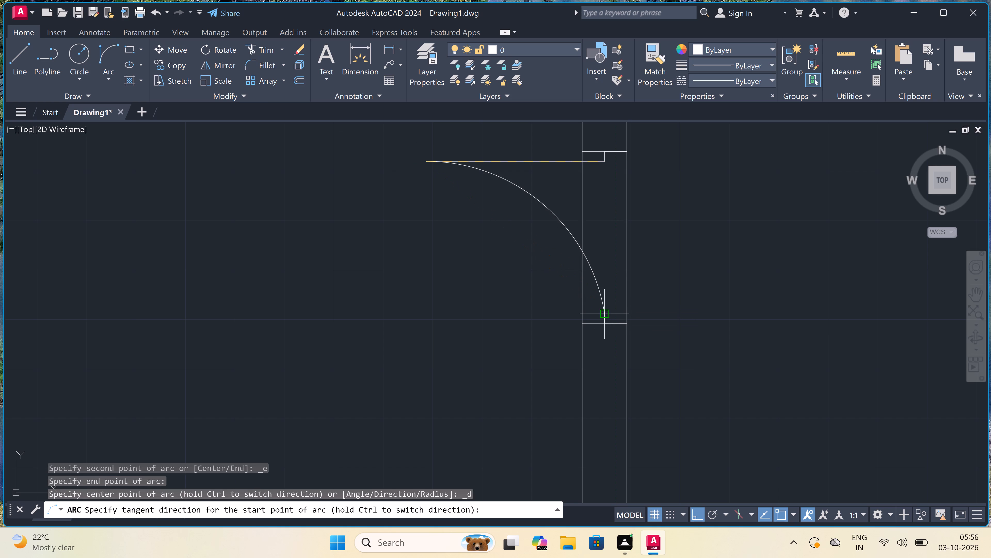
click(541, 355)
Trim both faces of the right wall between the two jamb lines to open the doorway.
key(t)
key(r)
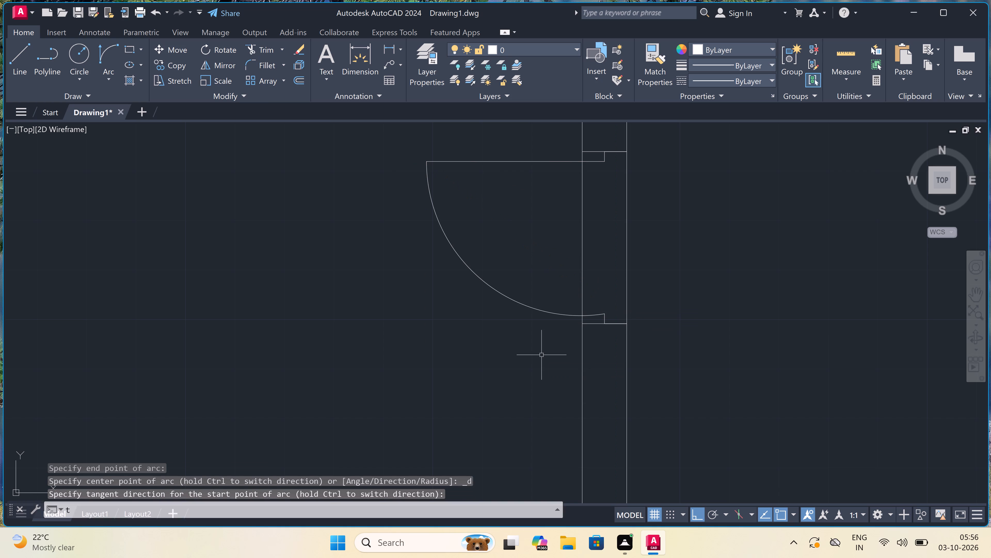
key(space)
click(564, 268)
click(645, 258)
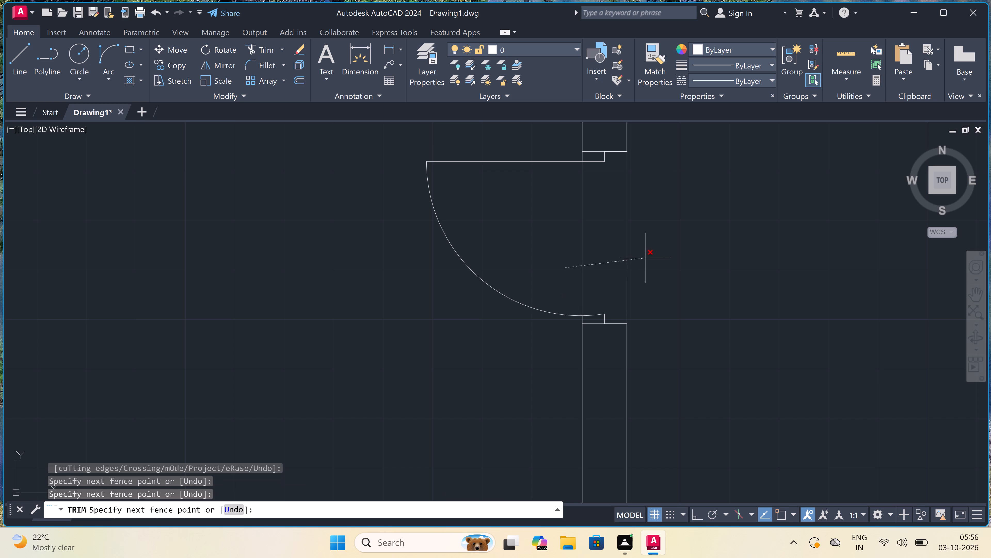
scroll(384, 300, down, 5)
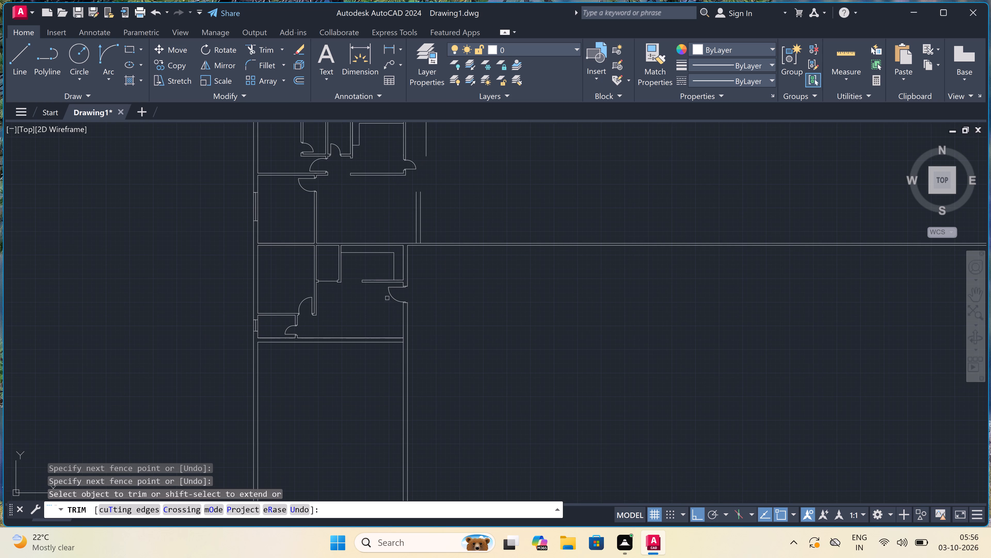
key(Escape)
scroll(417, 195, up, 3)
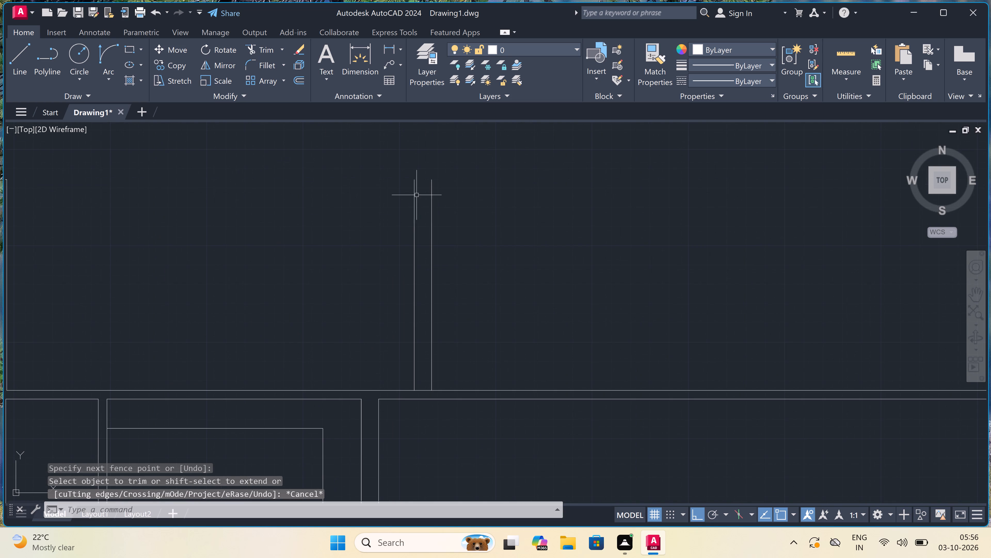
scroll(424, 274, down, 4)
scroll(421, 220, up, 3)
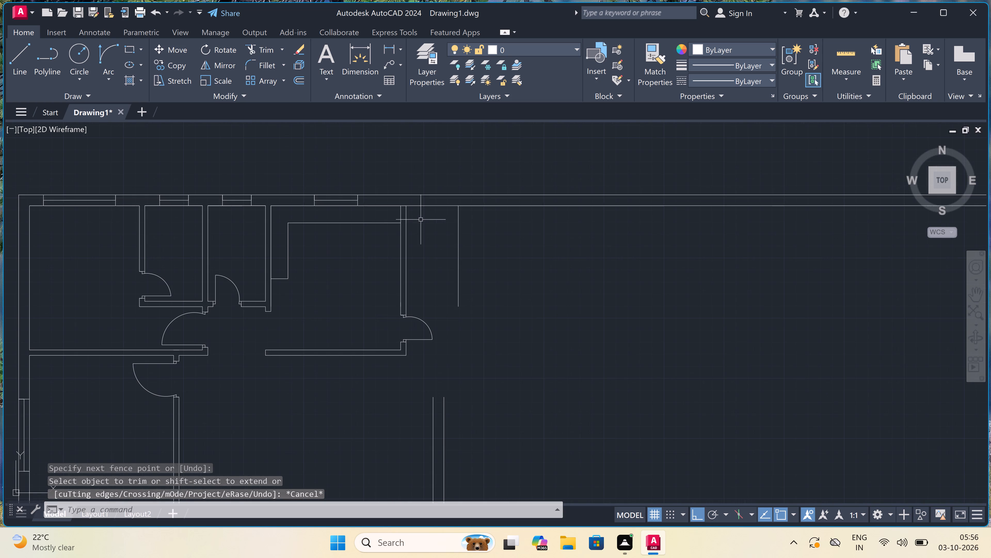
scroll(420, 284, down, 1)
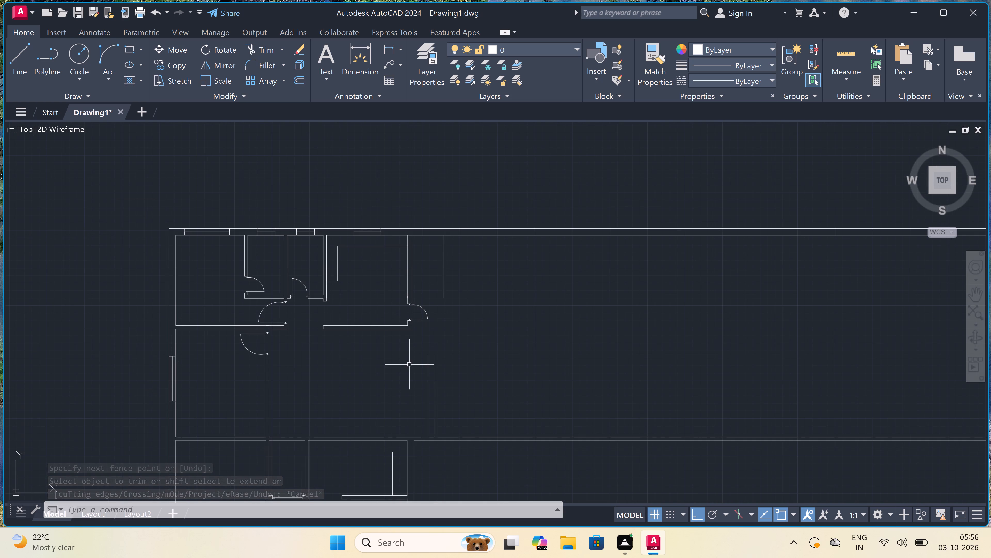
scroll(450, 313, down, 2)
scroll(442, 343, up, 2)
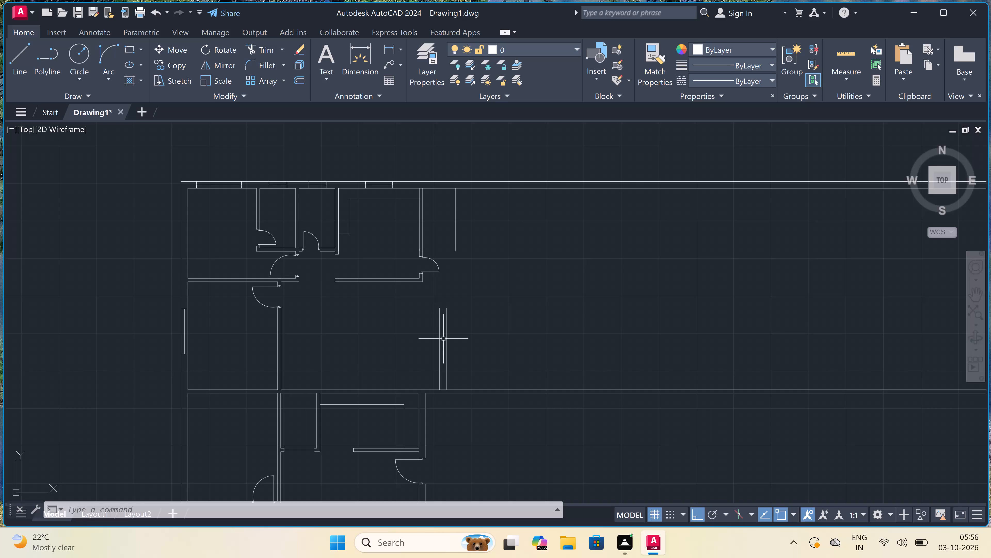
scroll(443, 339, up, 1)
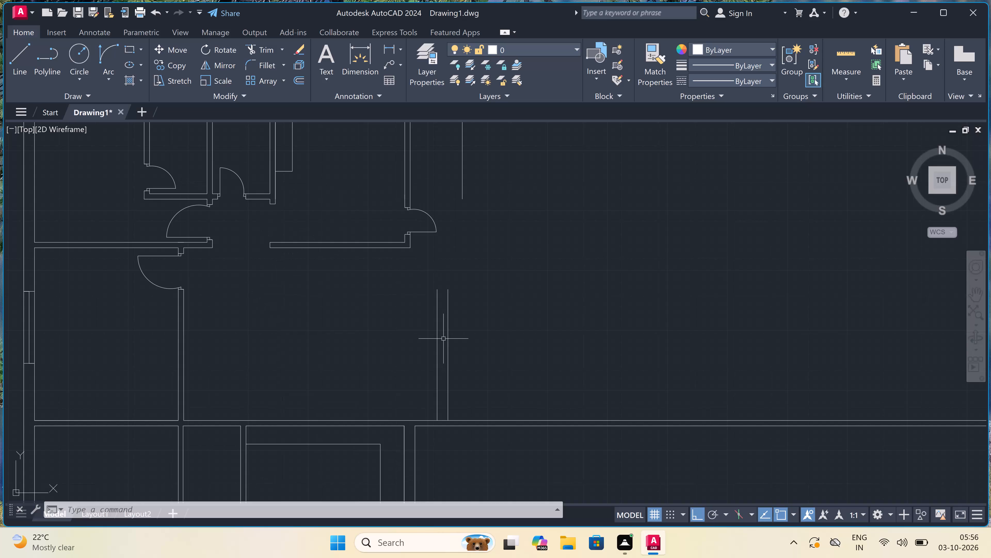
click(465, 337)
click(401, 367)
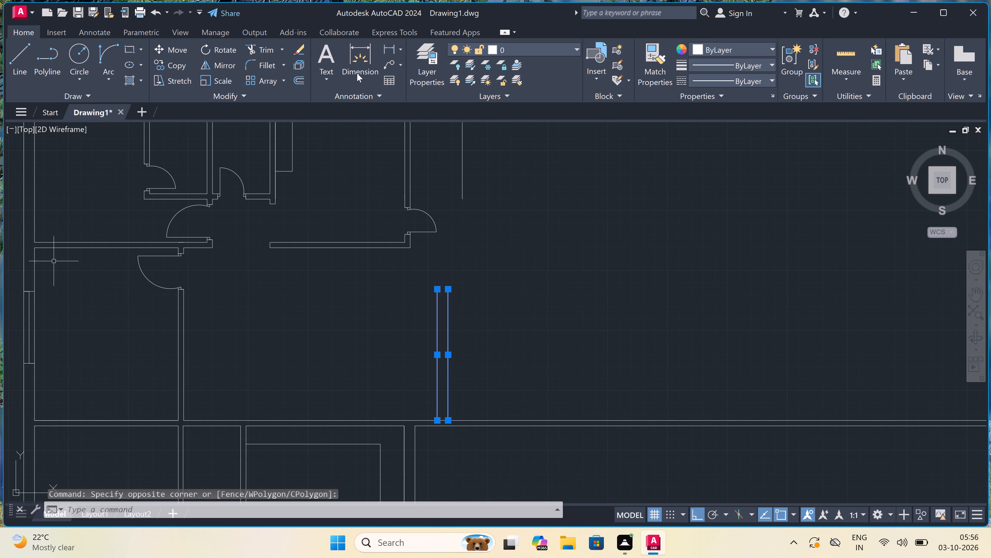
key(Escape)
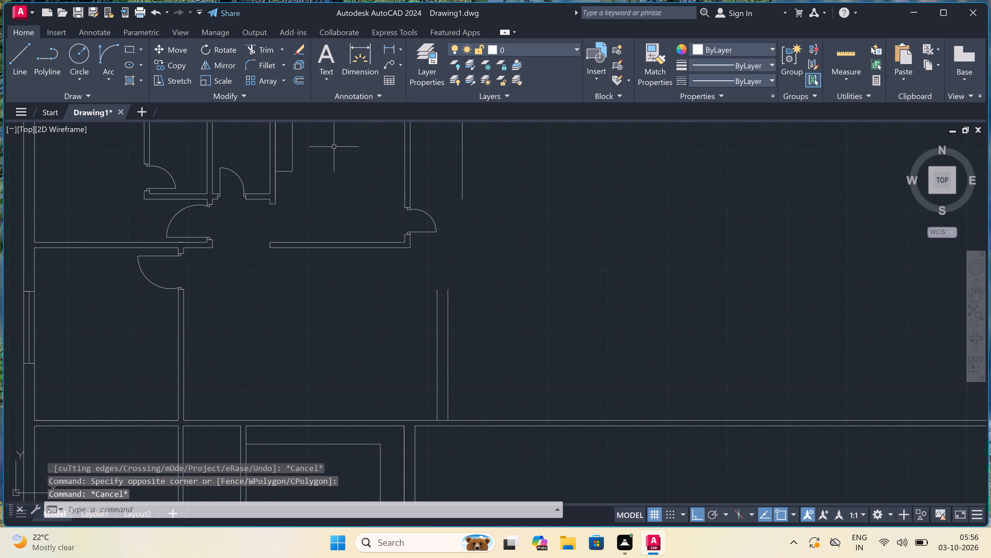
Draw a vertical line from the lower end of the loose upper vertical line straight down to the horizontal wall's upper face.
key(l)
key(space)
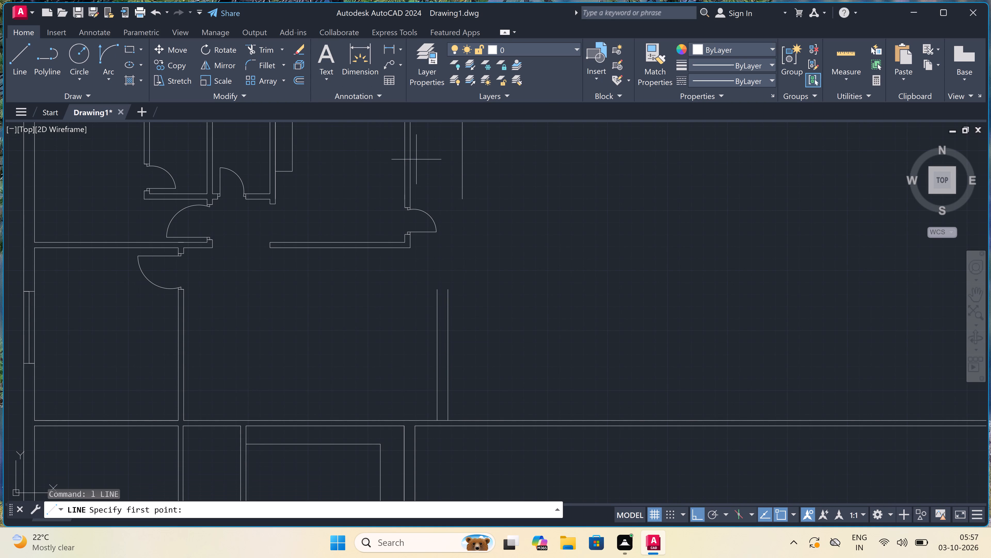
click(460, 201)
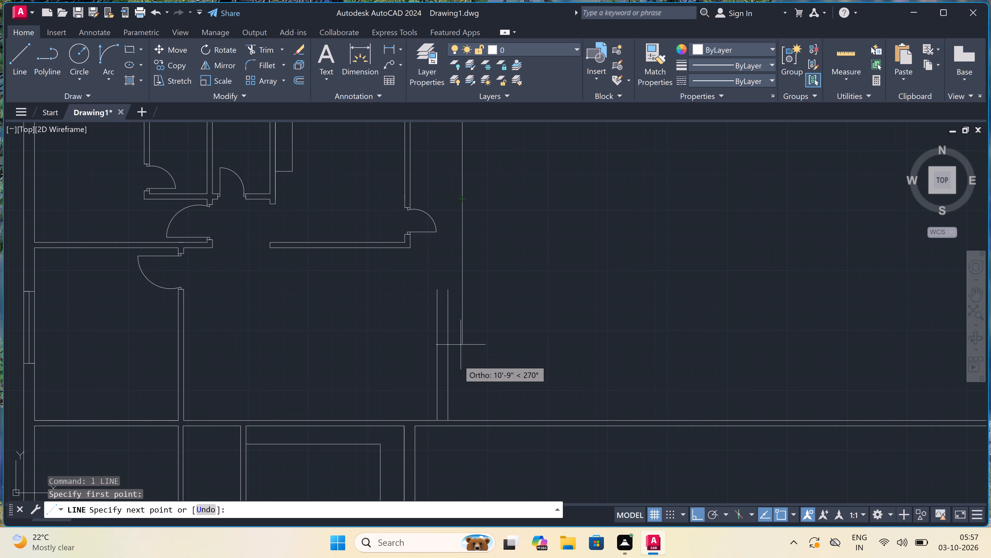
scroll(461, 419, up, 4)
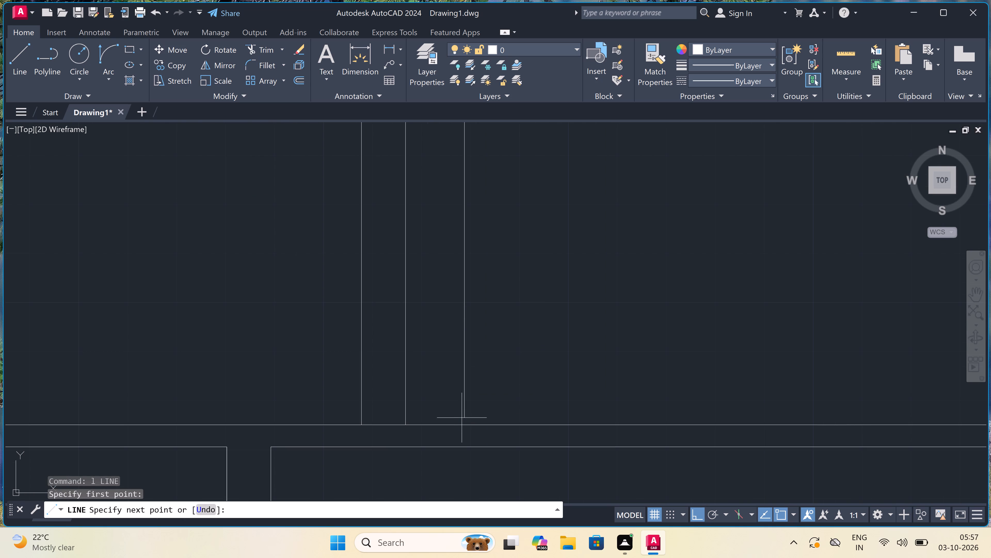
click(469, 426)
key(Escape)
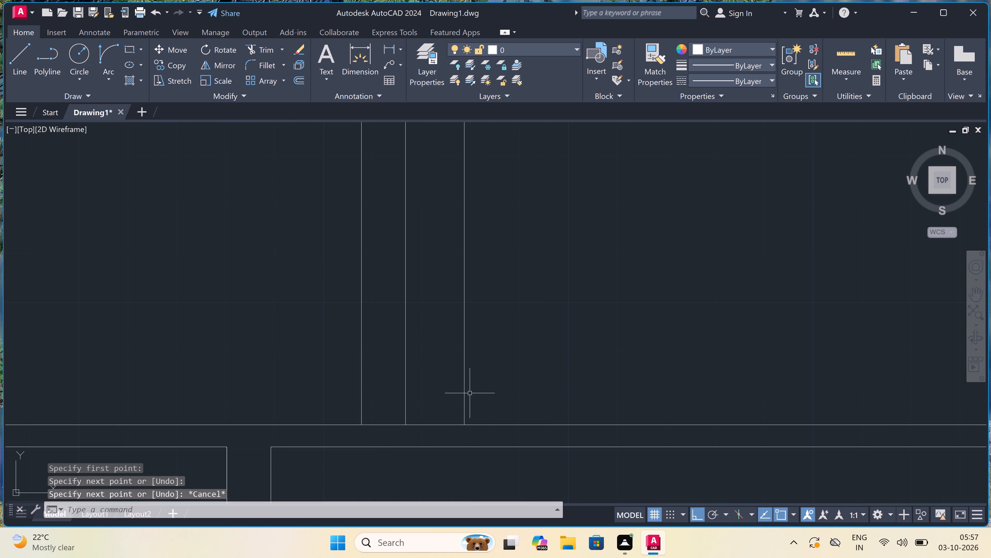
Move the pair of vertical wall lines right along the horizontal wall so the left one meets the newly drawn vertical line.
scroll(470, 392, down, 1)
click(455, 329)
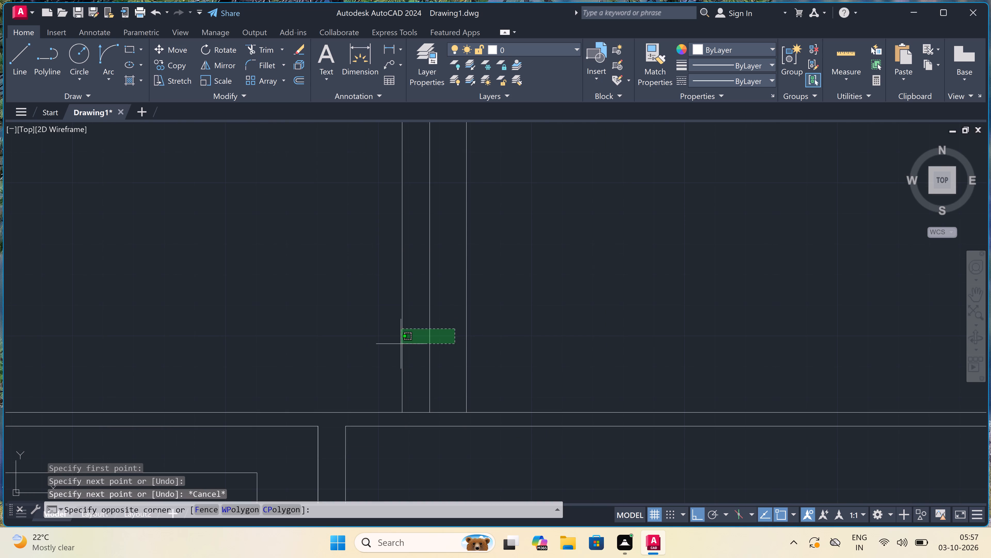
click(389, 348)
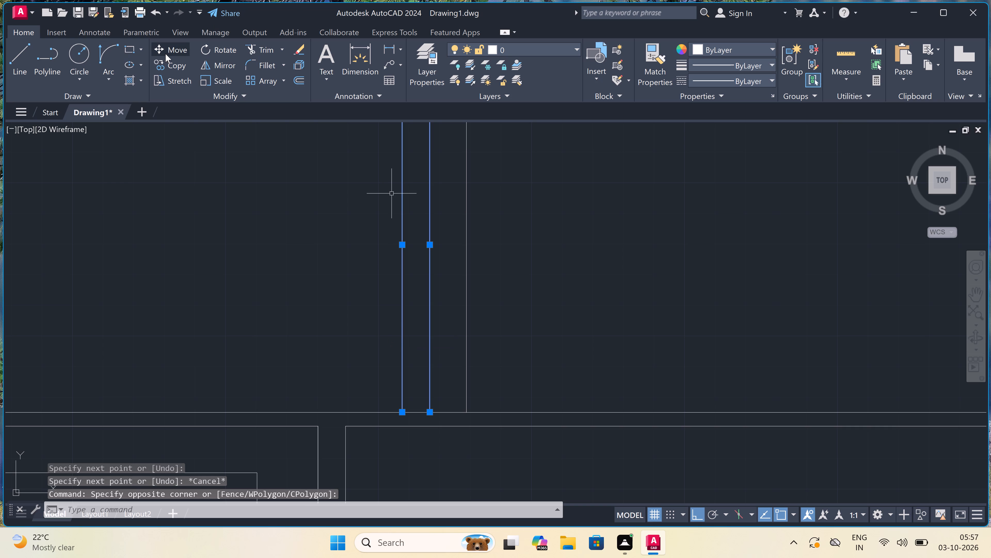
click(167, 52)
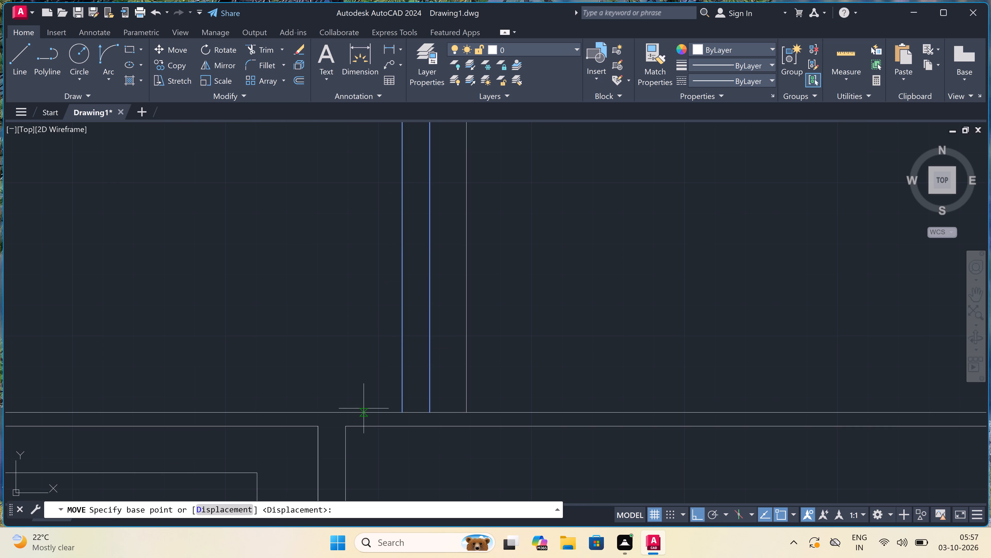
click(401, 411)
scroll(402, 410, down, 4)
scroll(402, 410, up, 3)
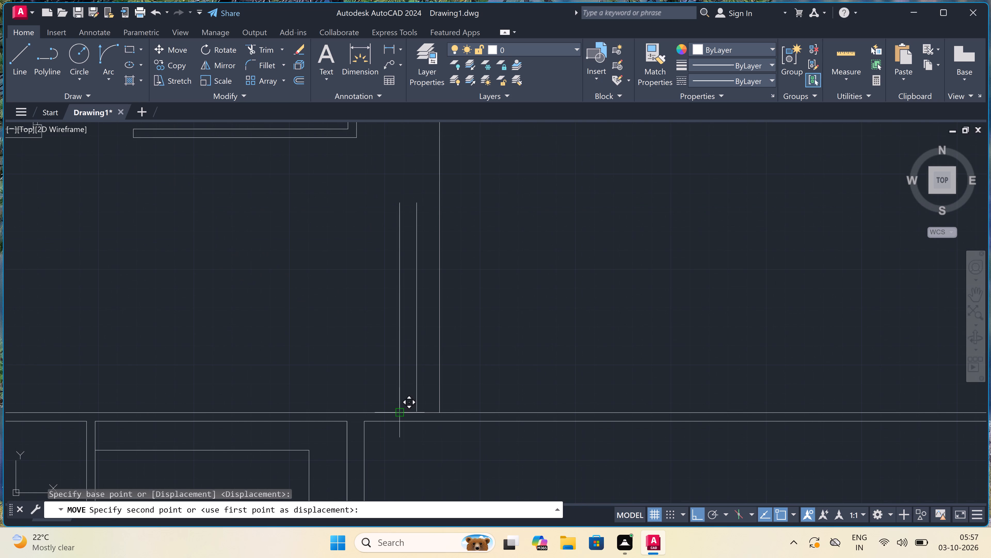
click(436, 411)
scroll(437, 406, down, 1)
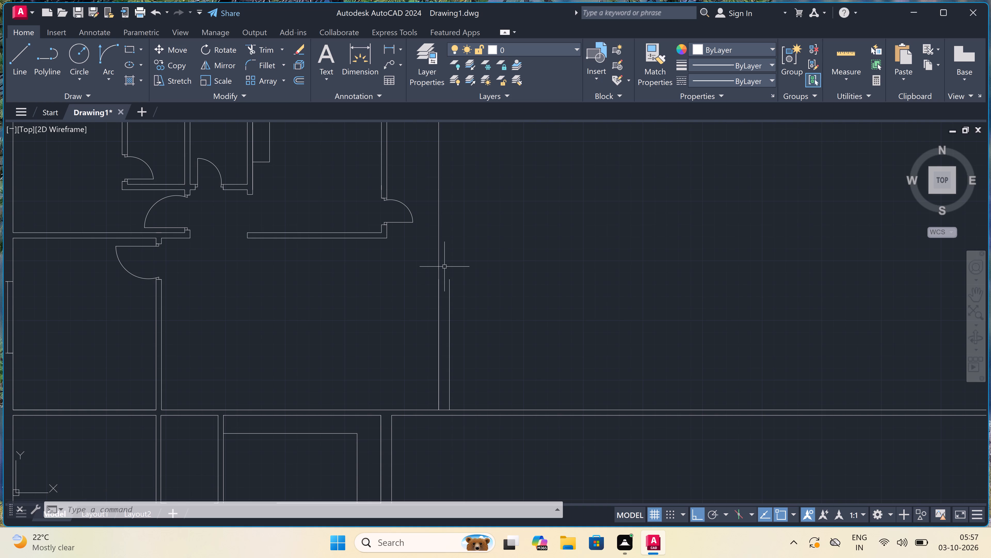
From the foot of the right-hand wall line, draw an enclosure outline 4'6" up, 6'6" right and down to the horizontal wall.
key(l)
key(space)
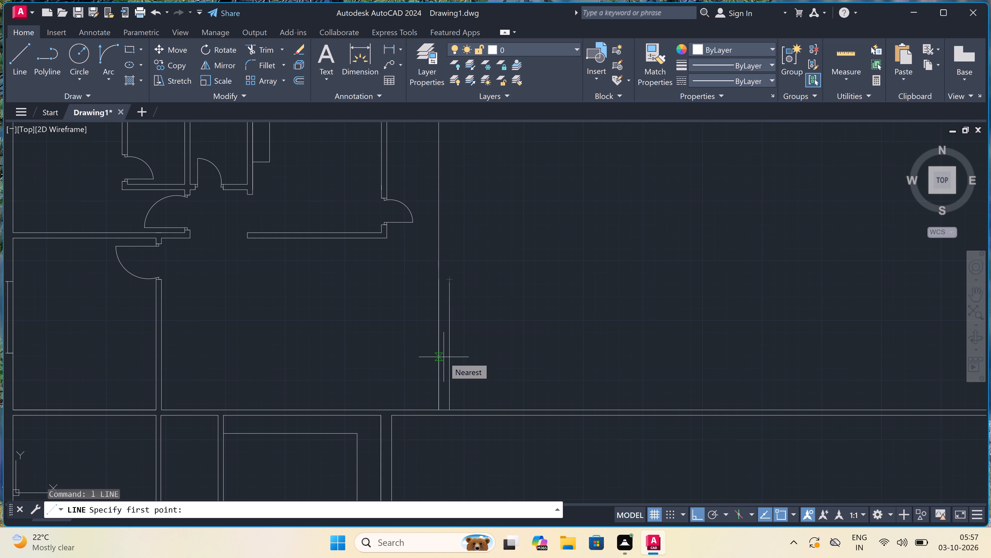
click(446, 410)
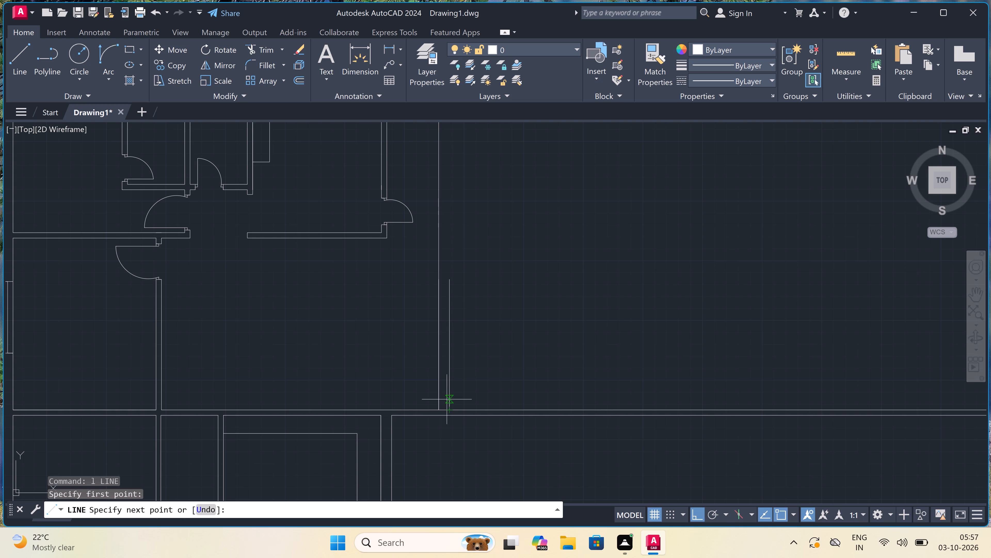
text(4'6)
text(")
key(space)
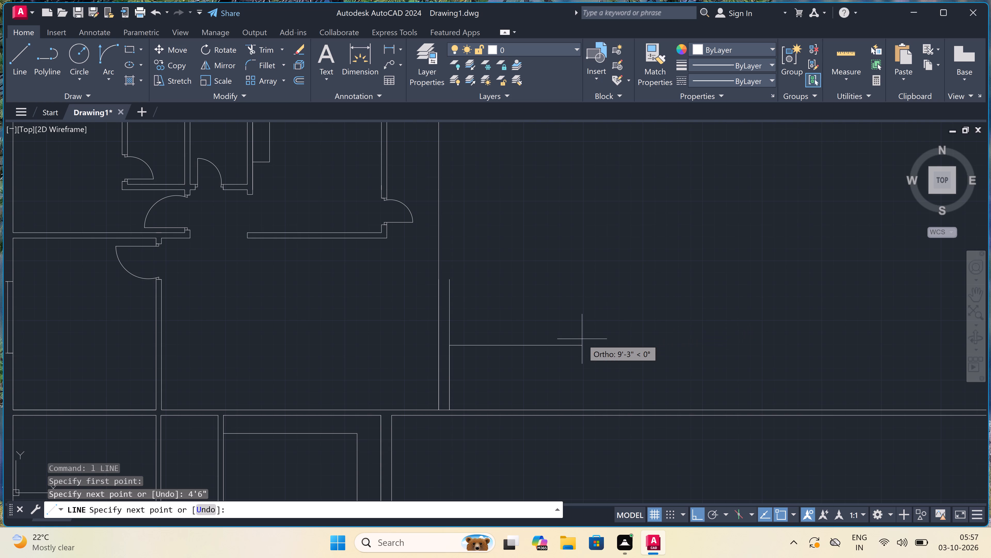
text(6'6")
key(space)
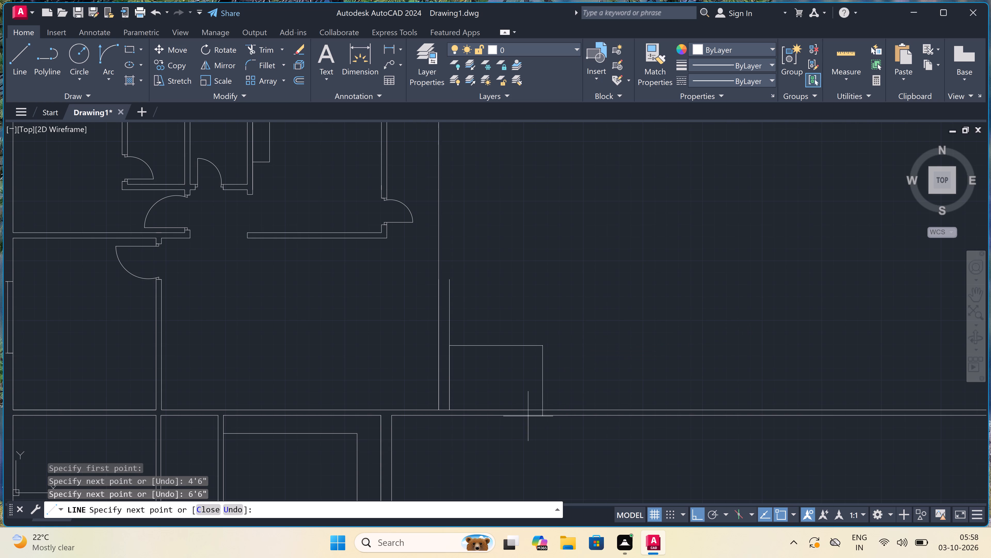
click(544, 409)
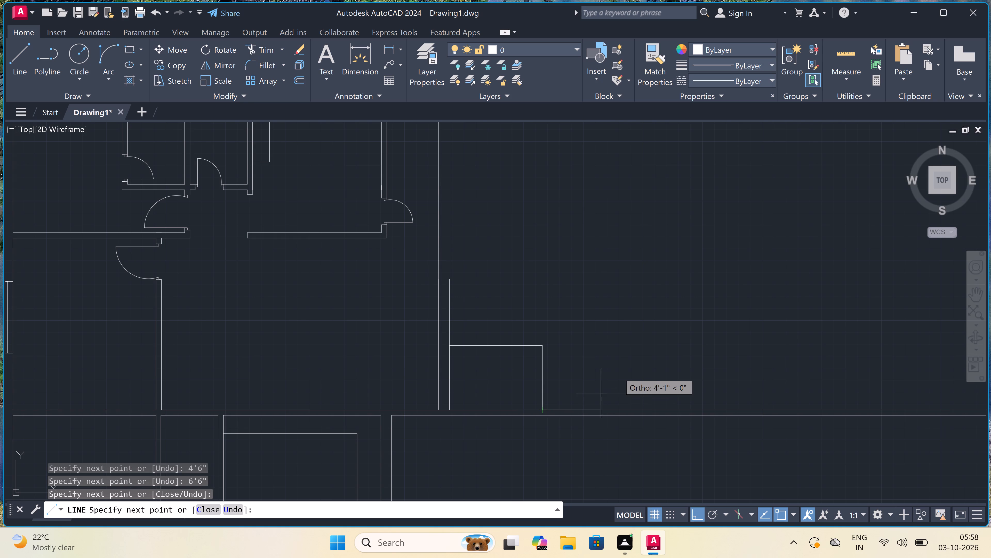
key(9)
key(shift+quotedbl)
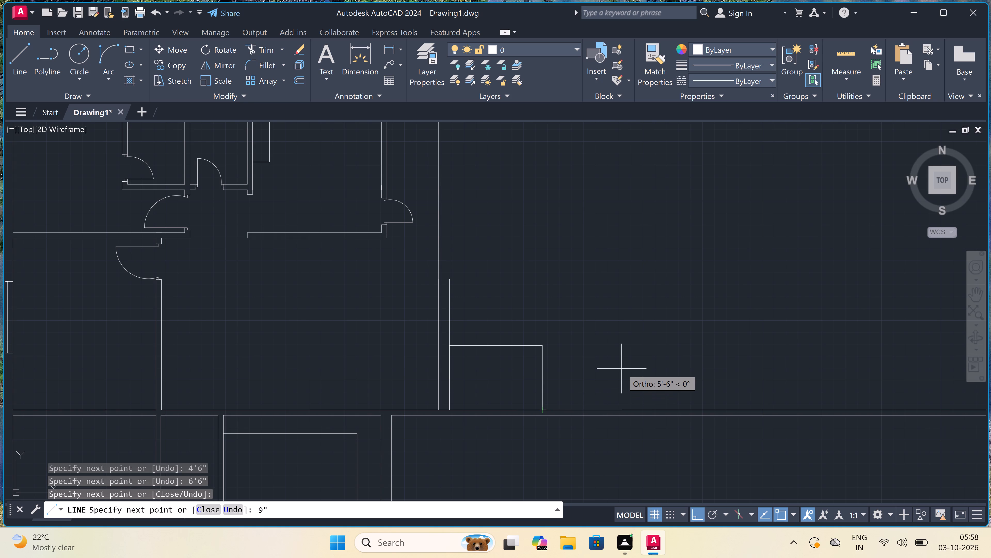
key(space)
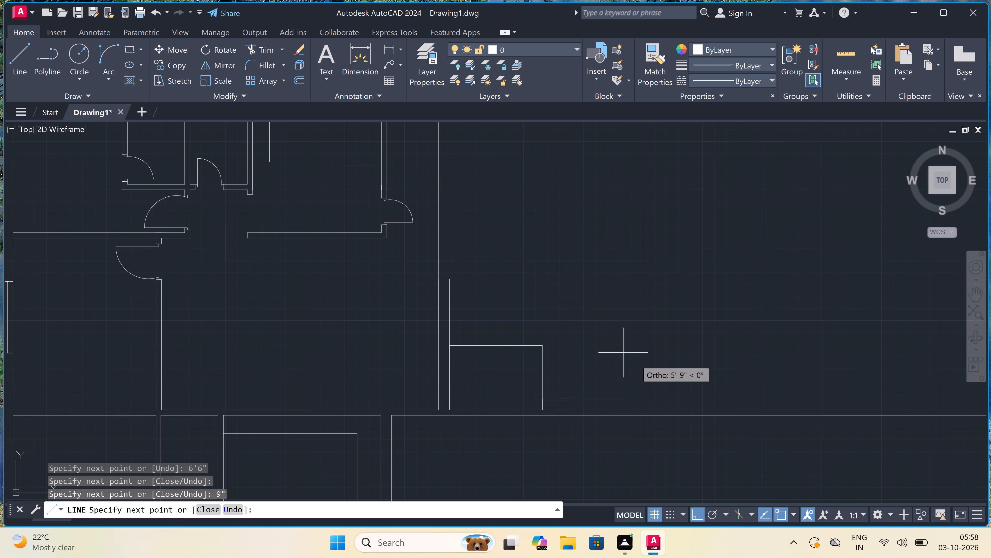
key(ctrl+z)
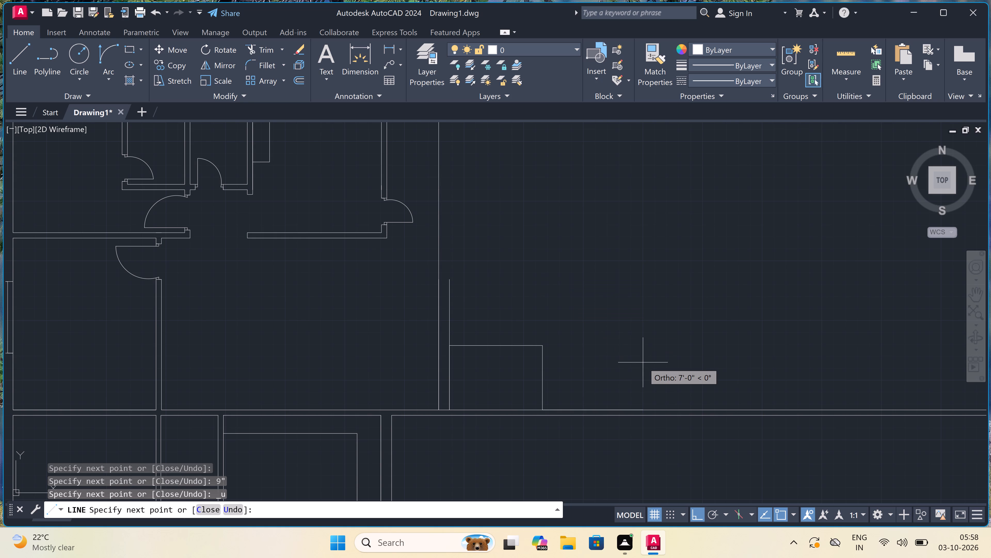
Draw the enclosure's outer outline 9" to the right, up to 9" above the inner top line, and left to the wall's left face.
text(9")
key(space)
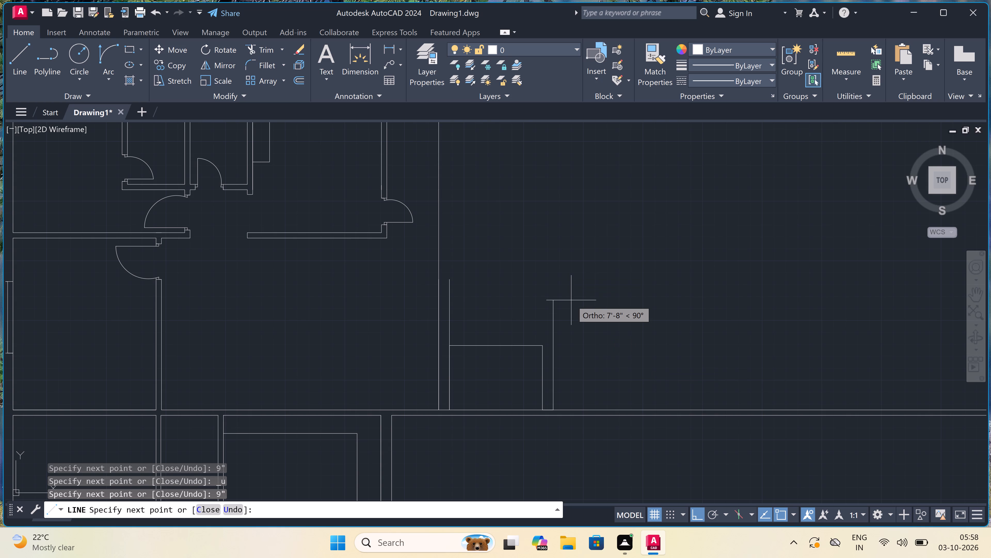
scroll(554, 329, up, 4)
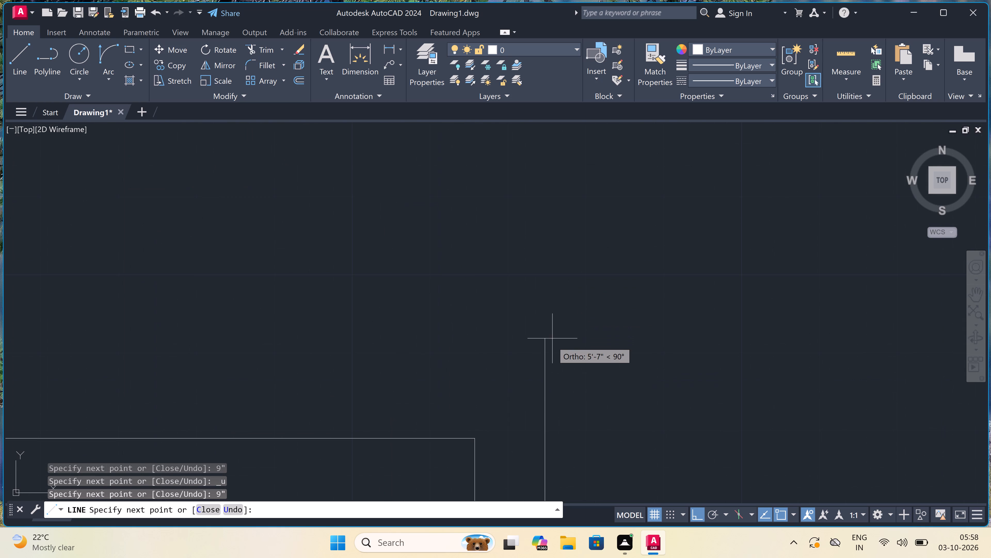
scroll(550, 345, down, 2)
scroll(541, 376, up, 3)
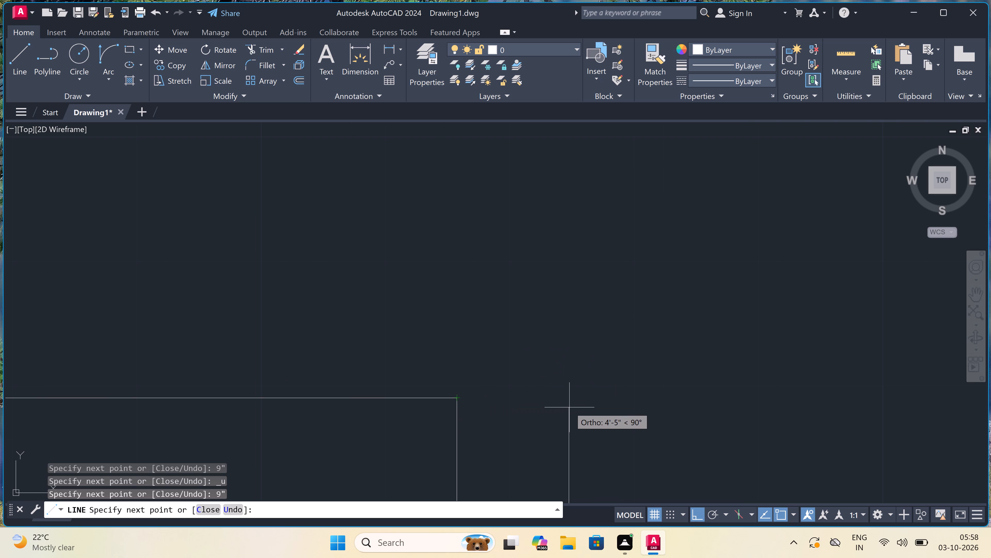
click(571, 396)
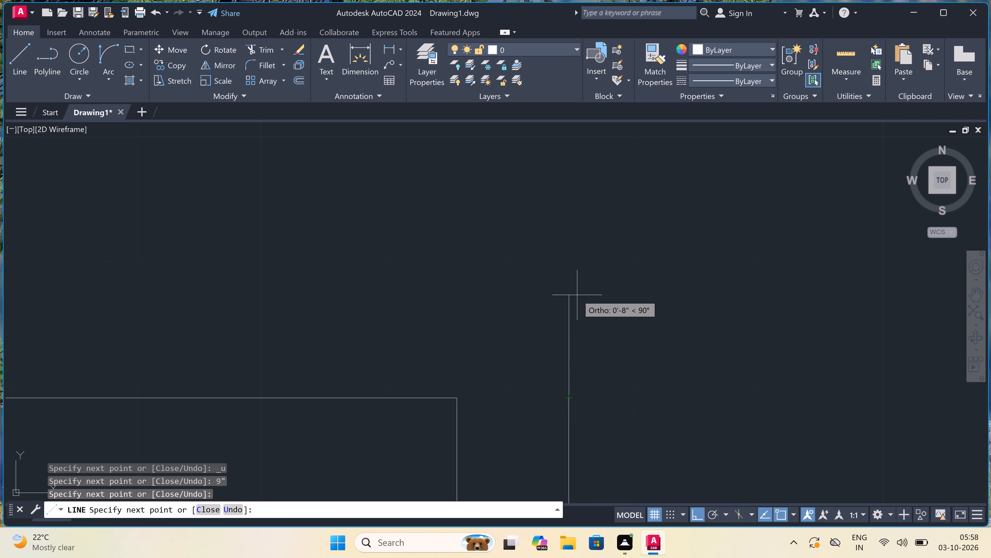
text(9")
key(space)
scroll(578, 295, down, 4)
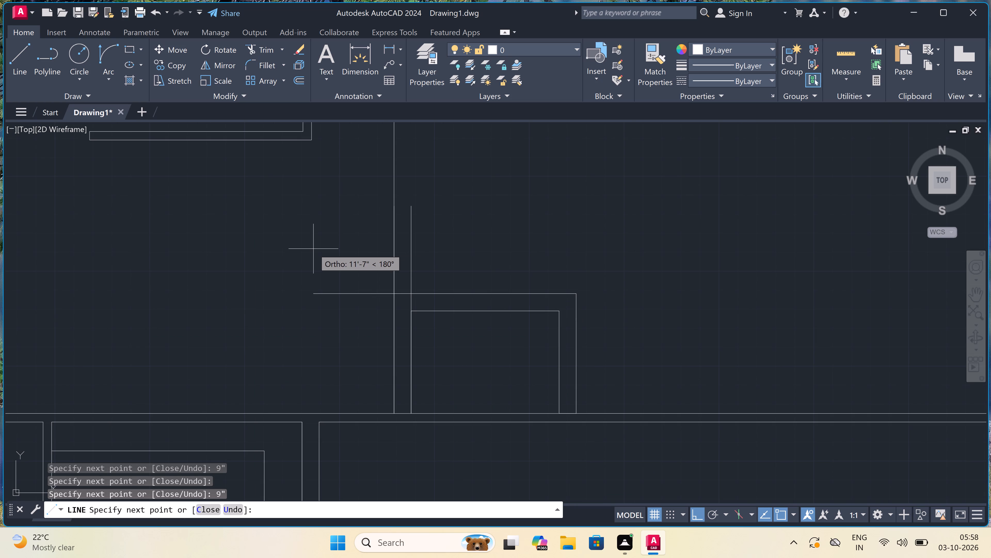
click(395, 288)
key(Escape)
Trim away the short right-hand wall line above the enclosure's inner top line.
key(t)
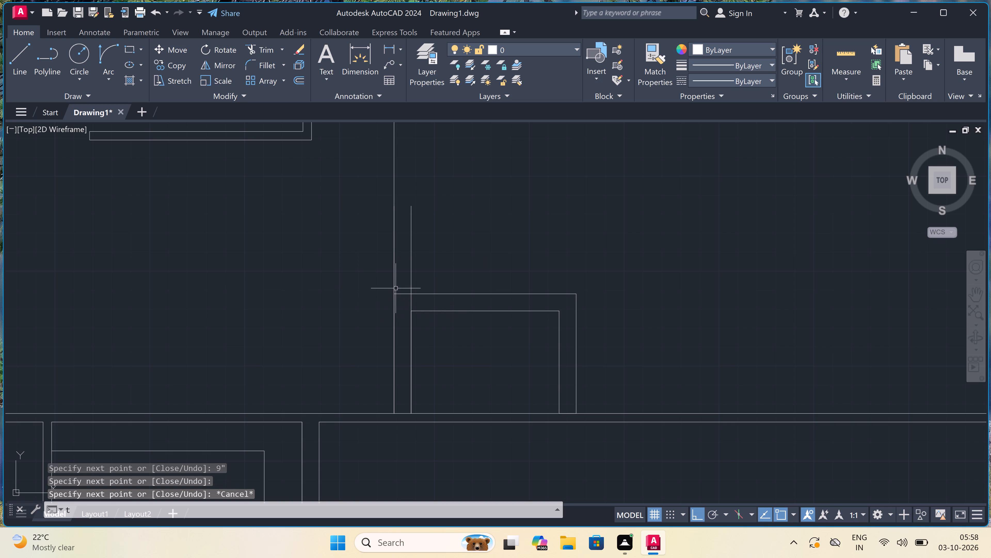
key(r)
key(space)
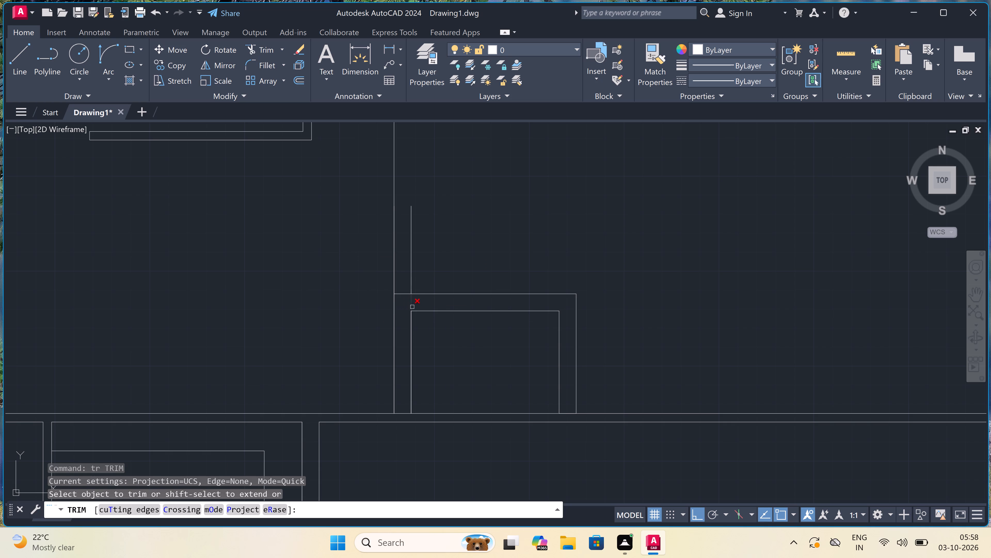
click(412, 307)
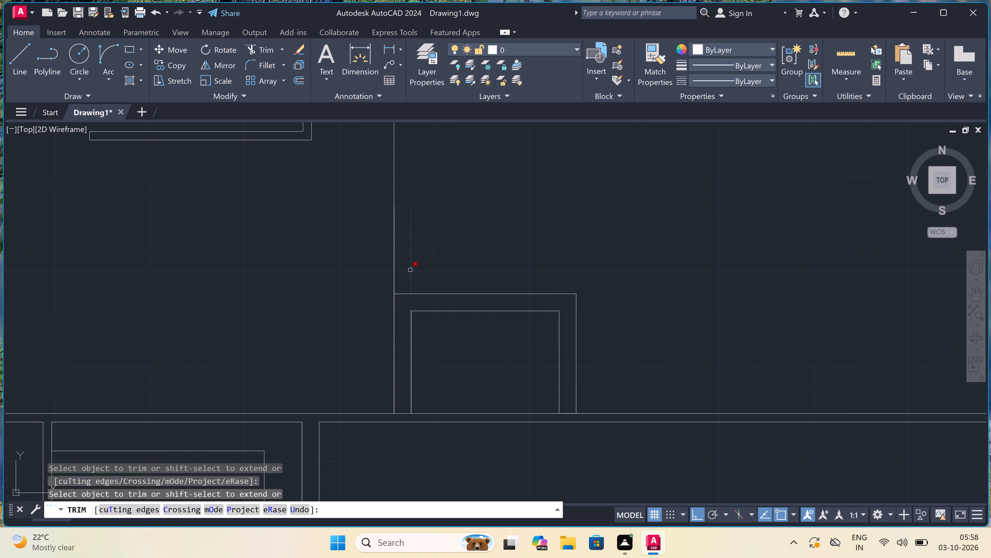
click(410, 270)
scroll(410, 270, down, 3)
scroll(413, 219, down, 2)
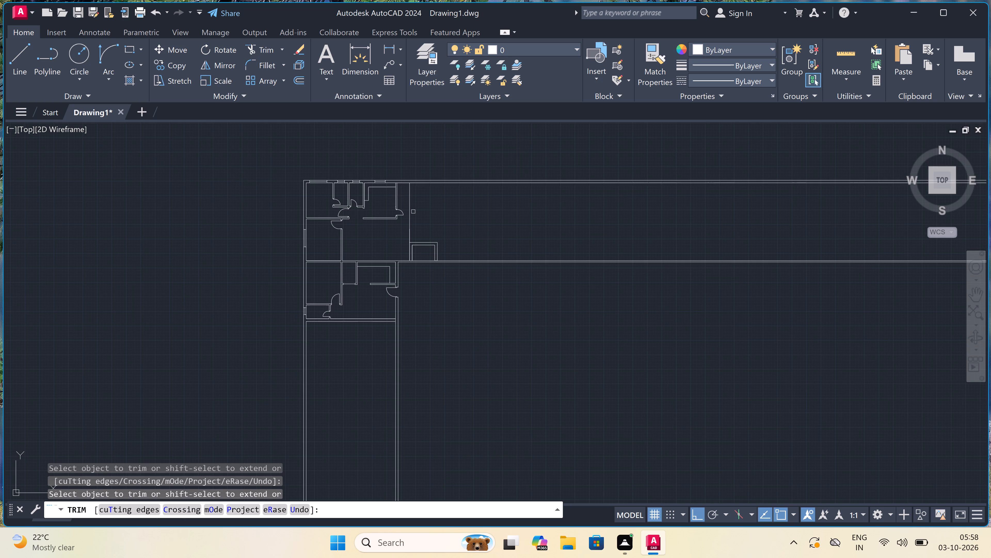
scroll(413, 195, up, 4)
scroll(413, 195, down, 2)
key(Escape)
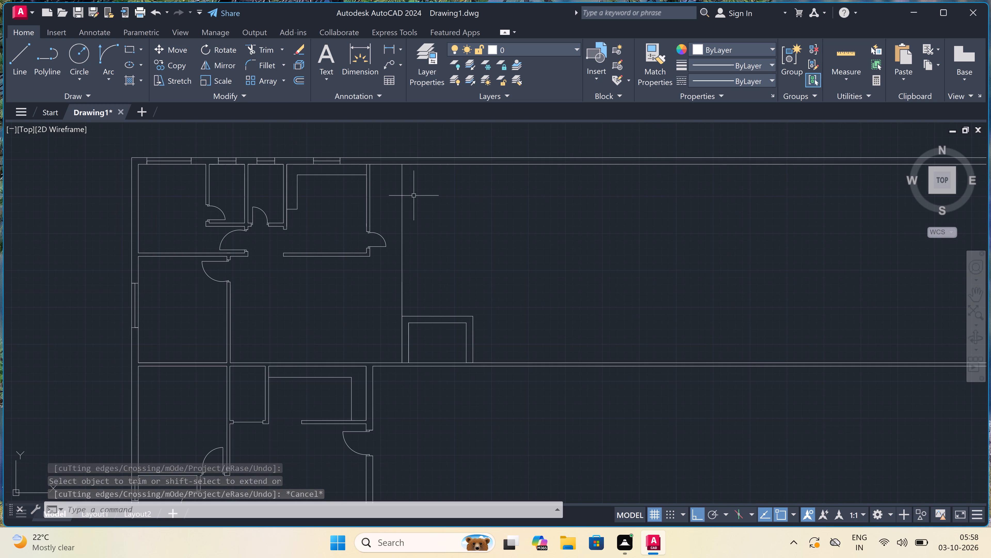
Offset both segments of the remaining long vertical wall line 4.5" to the right.
key(o)
key(space)
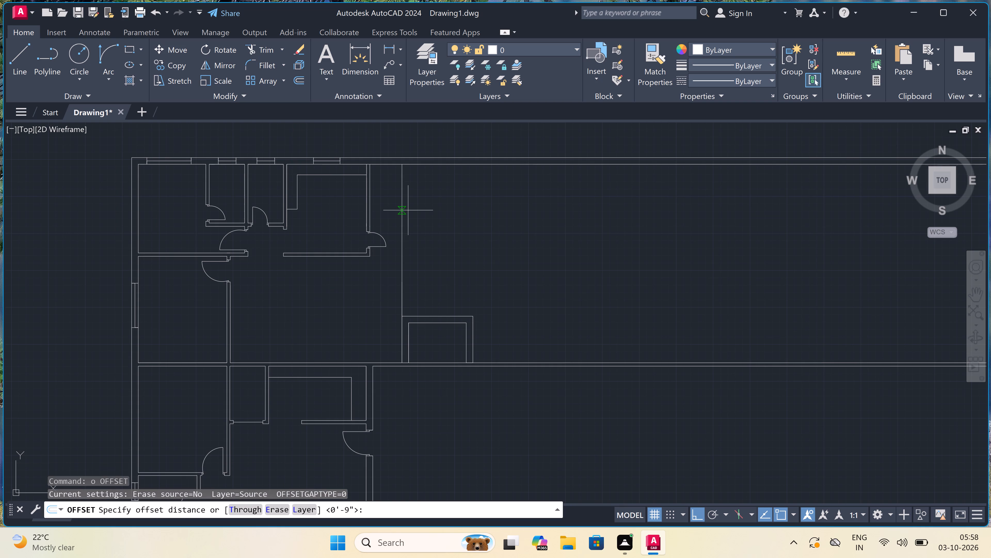
click(406, 210)
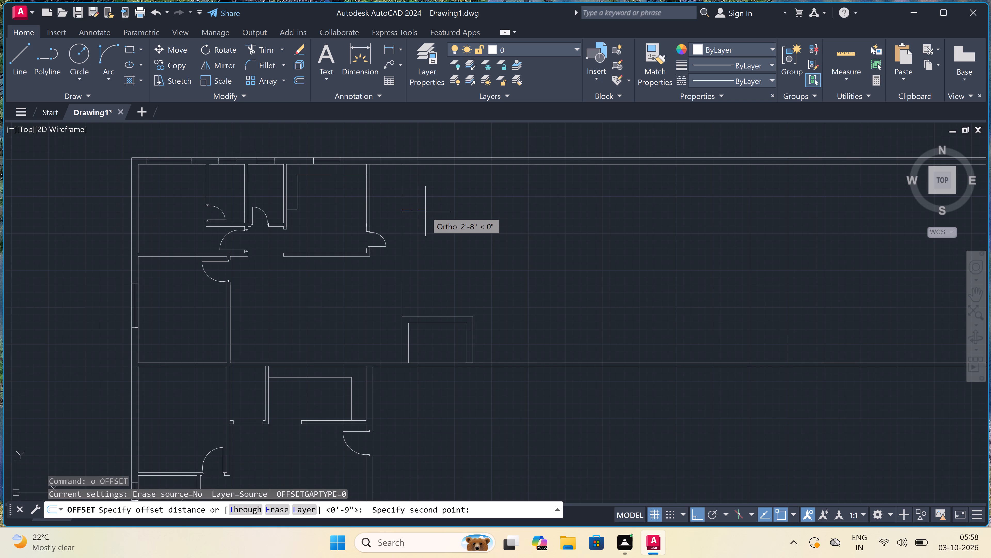
text(4.5")
key(space)
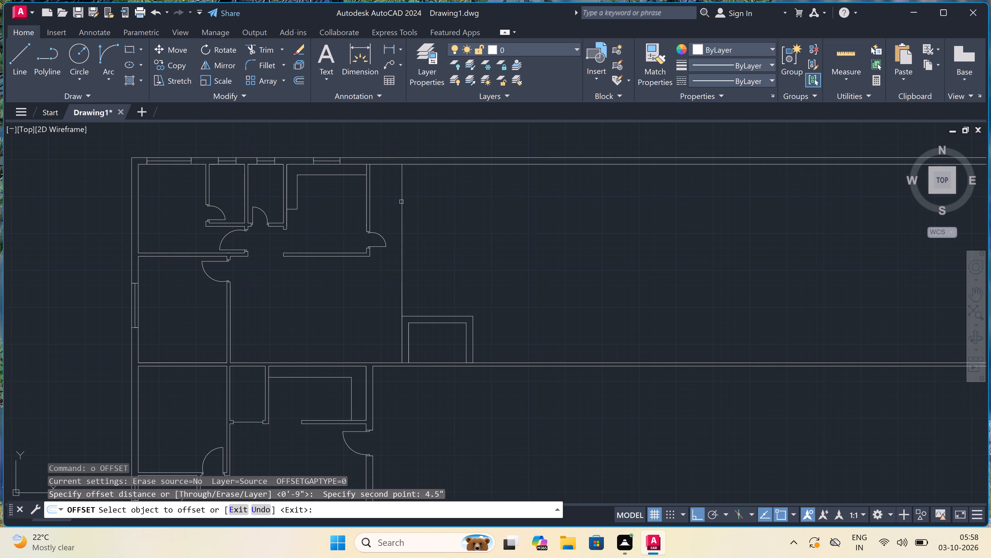
drag(401, 202, 411, 202)
click(443, 201)
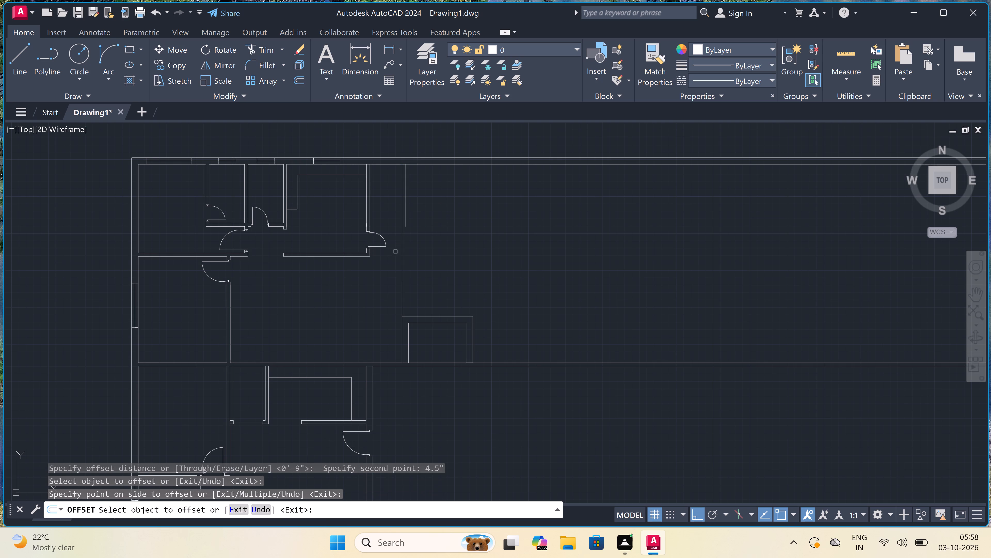
click(402, 250)
click(413, 249)
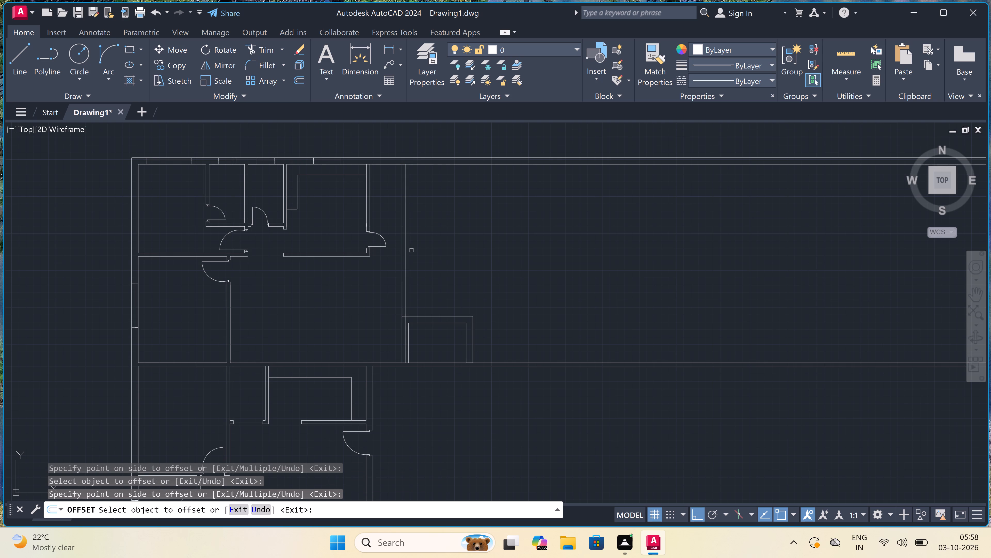
key(Escape)
Trim the offset wall line below the enclosure's outer top line.
text(tr)
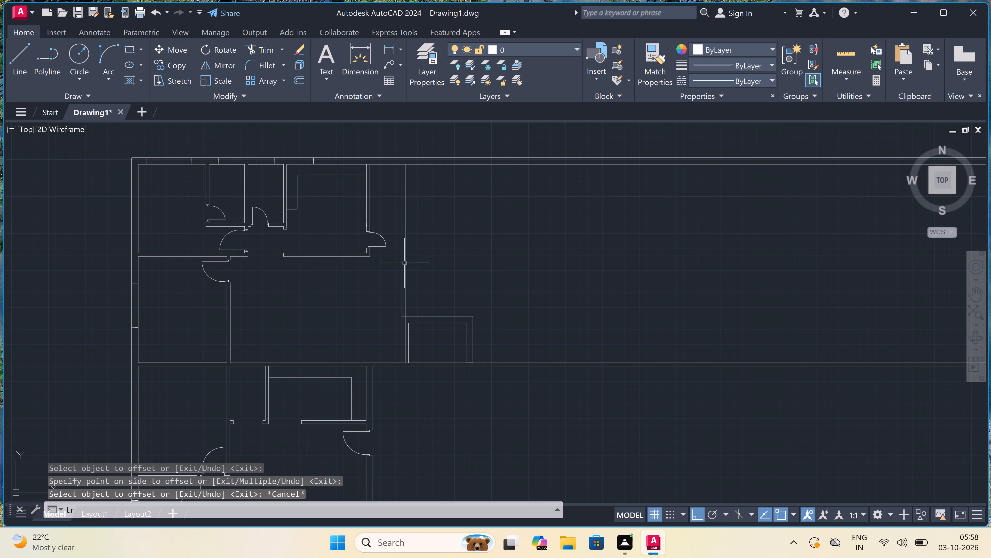
key(space)
scroll(390, 338, up, 3)
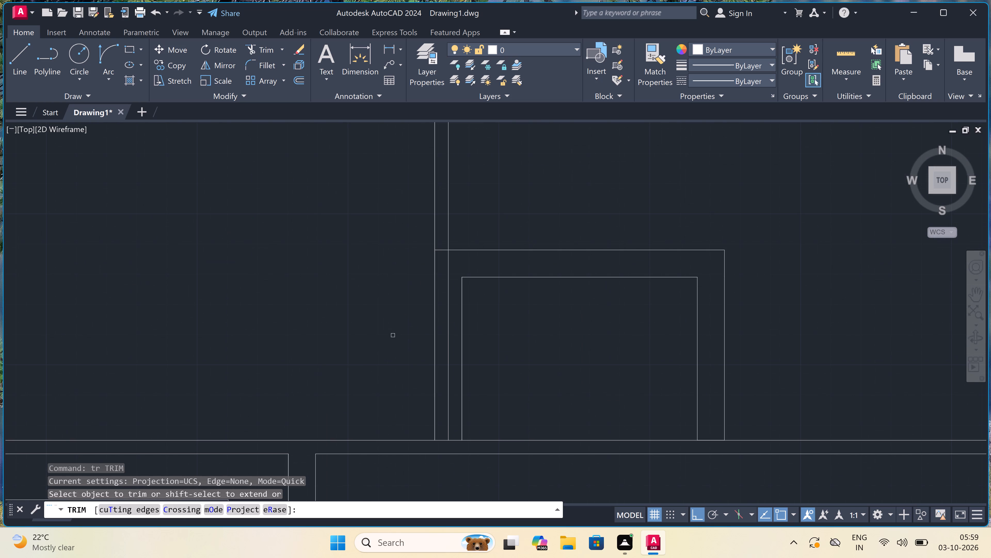
click(448, 289)
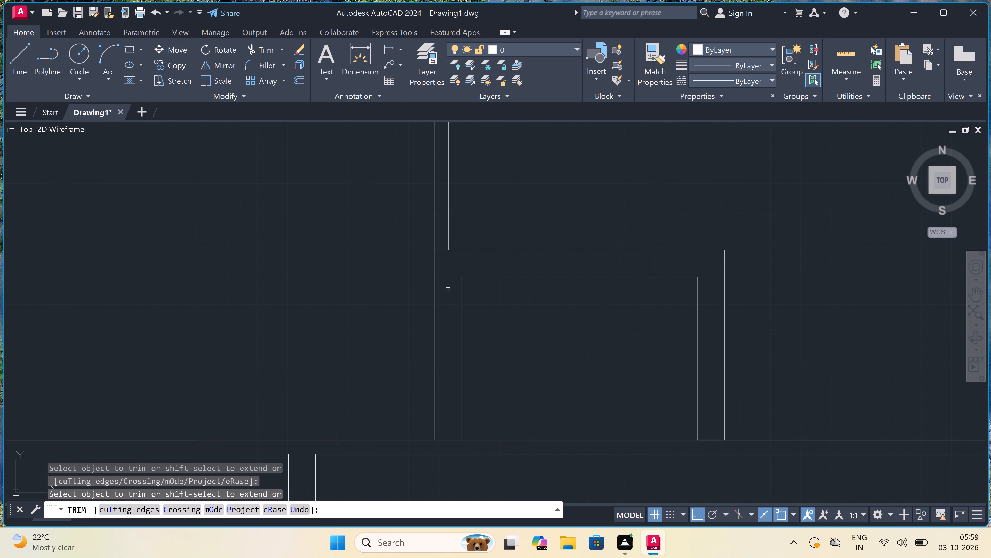
scroll(448, 289, down, 4)
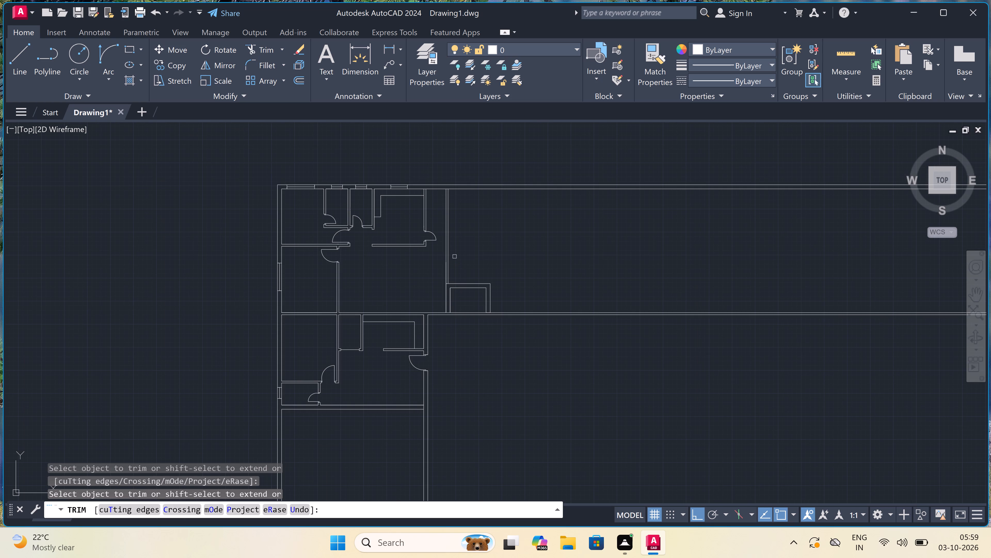
key(Escape)
scroll(445, 283, up, 3)
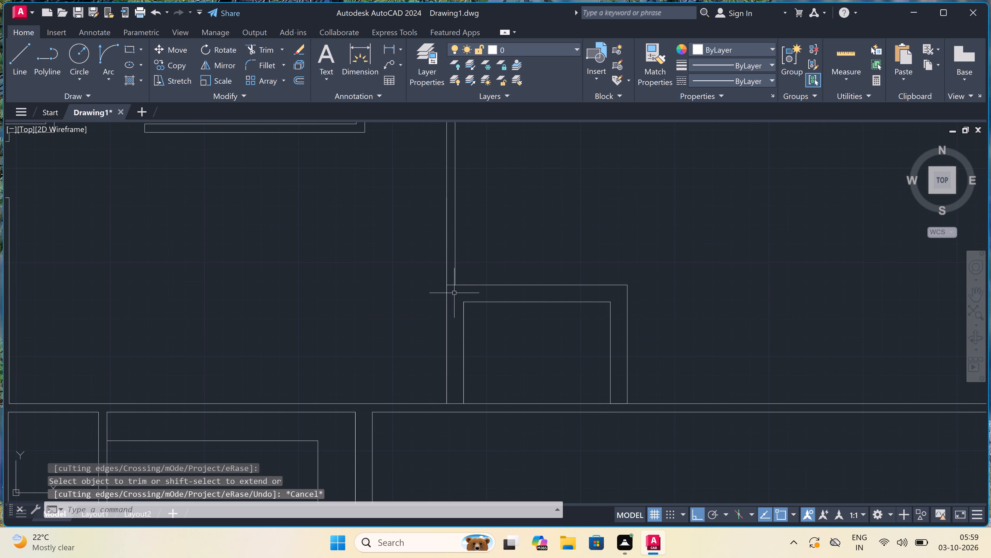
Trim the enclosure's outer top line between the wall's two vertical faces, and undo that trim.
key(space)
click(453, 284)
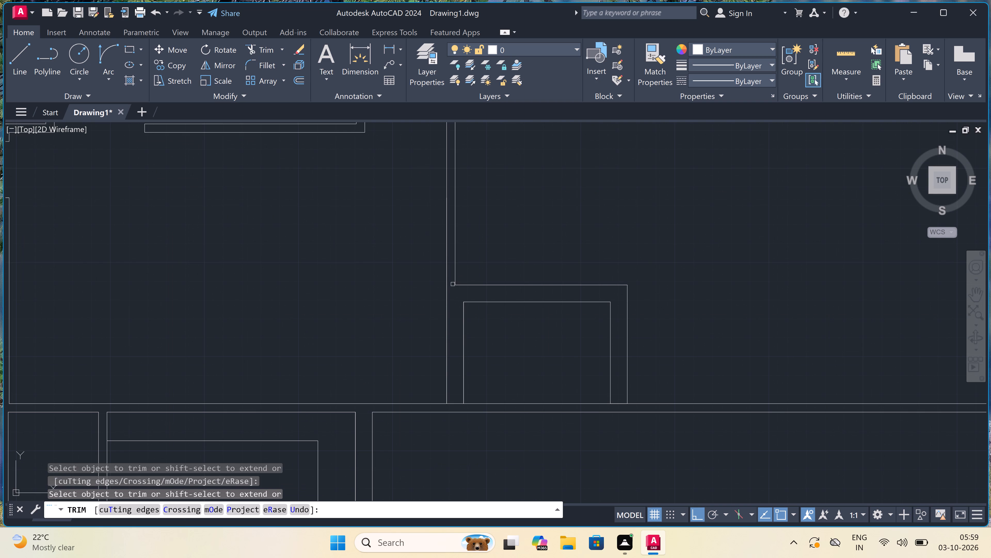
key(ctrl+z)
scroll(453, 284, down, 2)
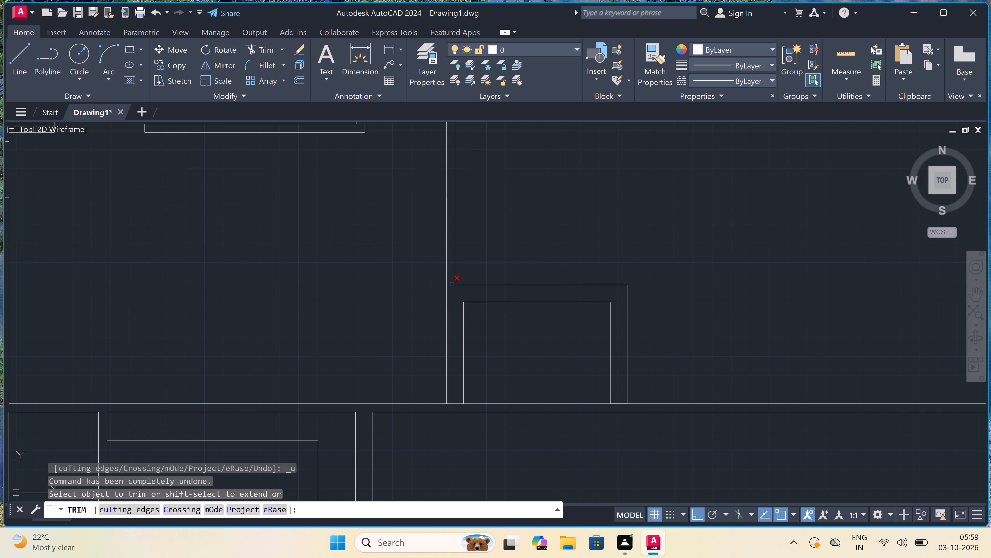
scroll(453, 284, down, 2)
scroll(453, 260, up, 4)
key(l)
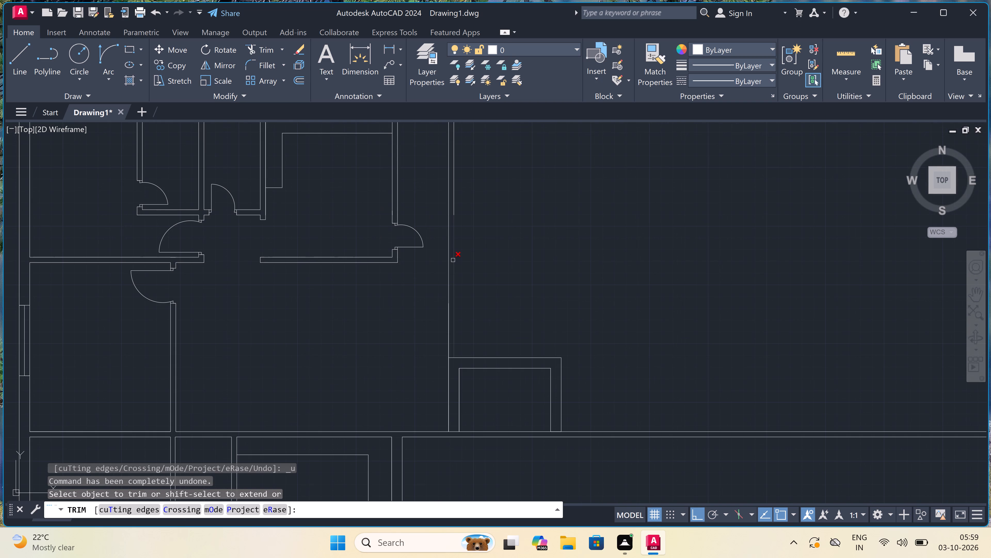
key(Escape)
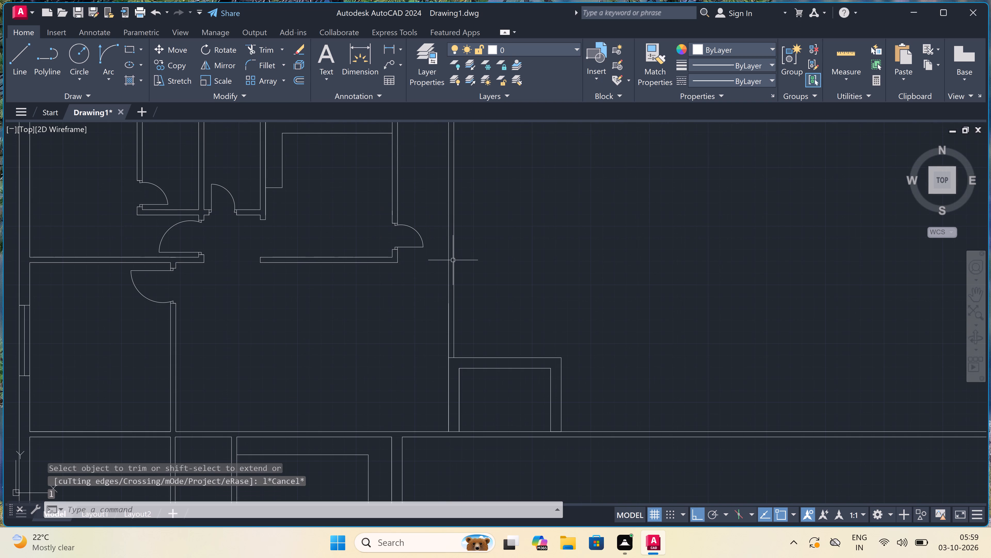
Draw lines from the horizontal partition's lower end corner right to the long wall, 4.5" left, down to the enclosure's top level, and right to the wall.
text(l)
key(space)
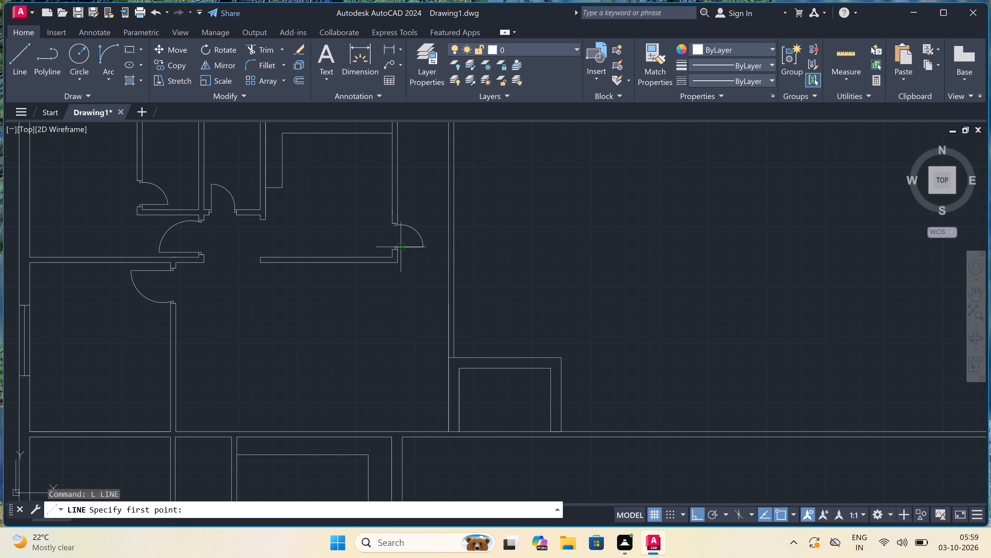
click(401, 263)
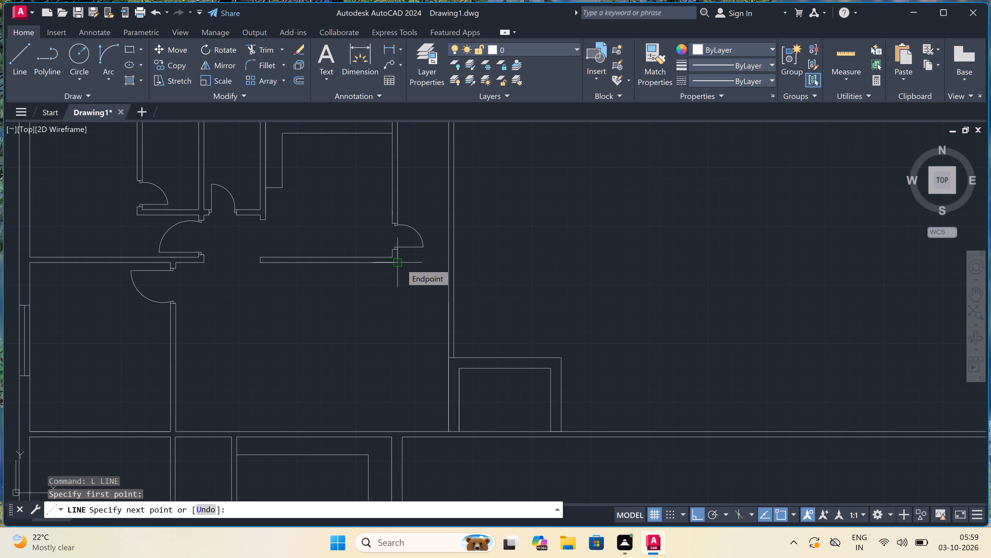
scroll(401, 263, up, 3)
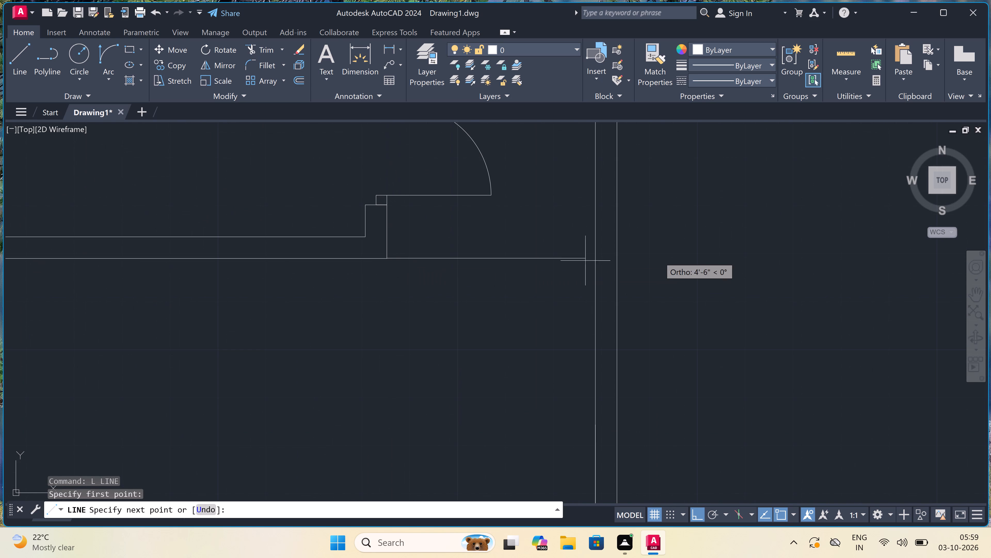
click(597, 258)
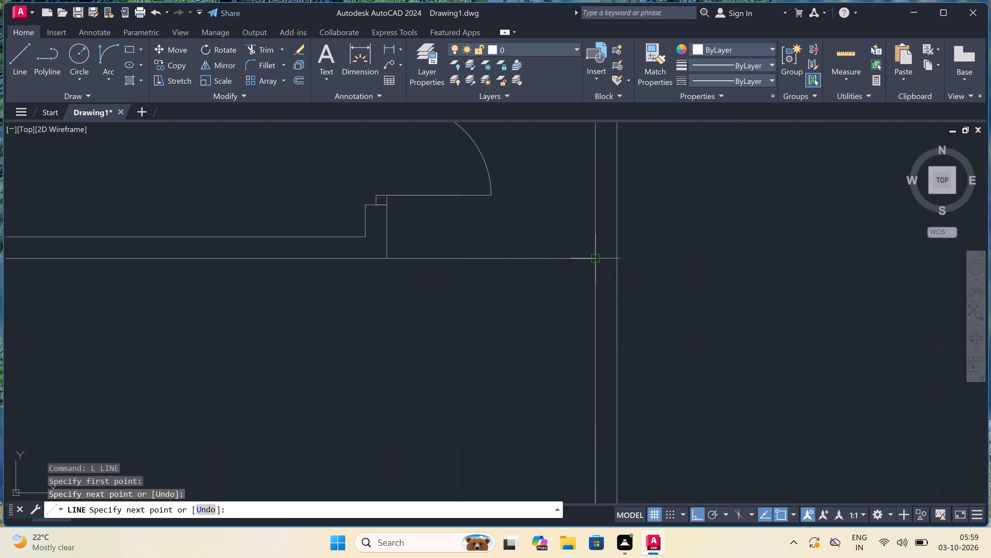
text(4.5")
key(space)
scroll(495, 260, down, 5)
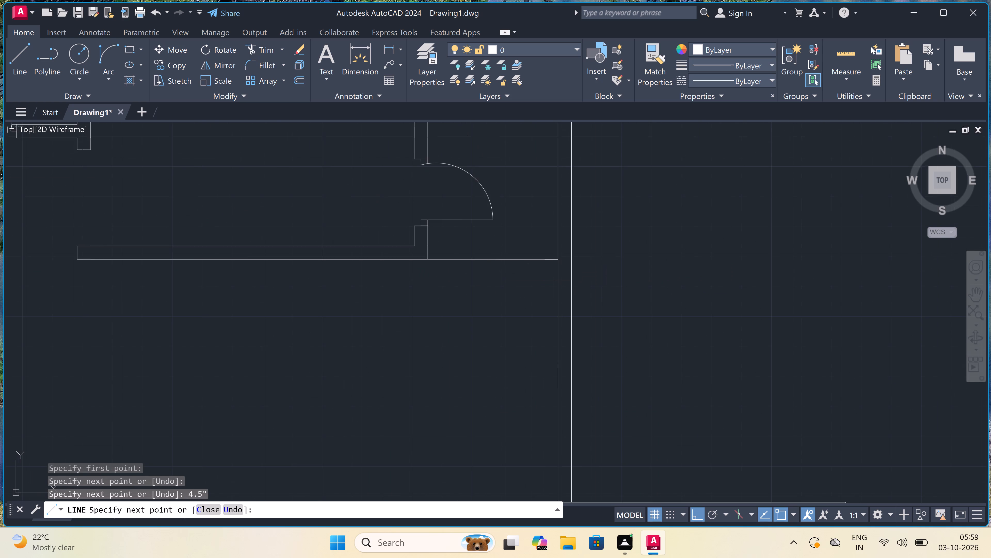
scroll(504, 294, up, 3)
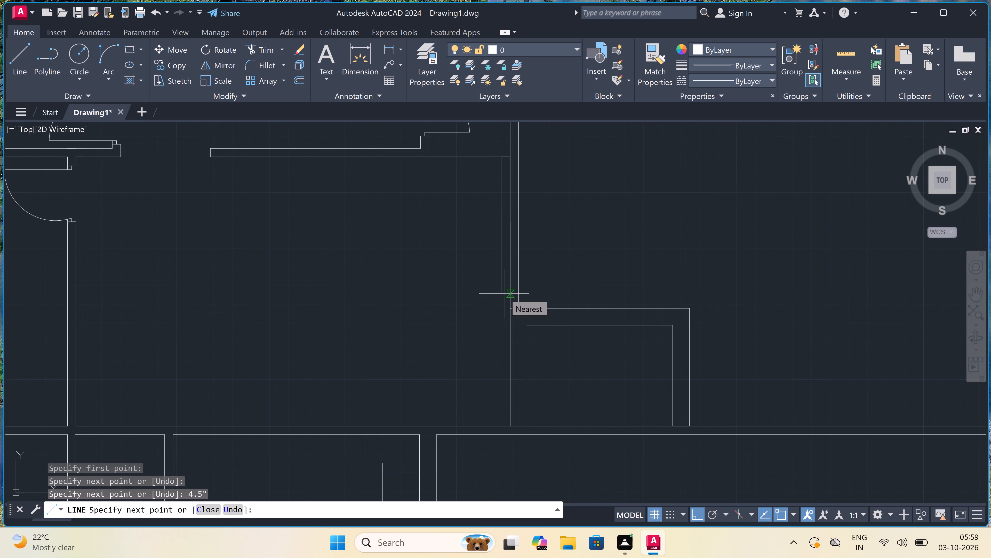
scroll(504, 294, up, 1)
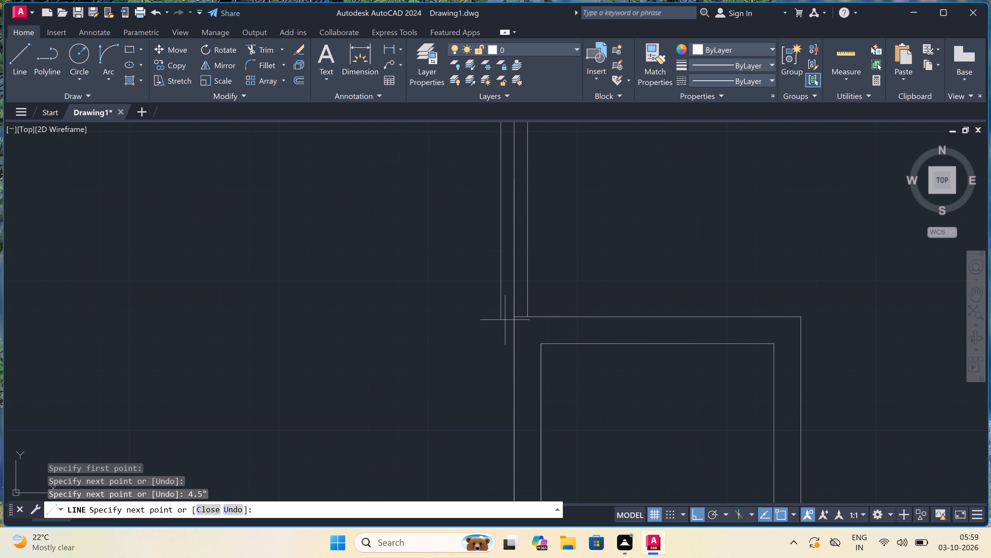
scroll(503, 320, up, 3)
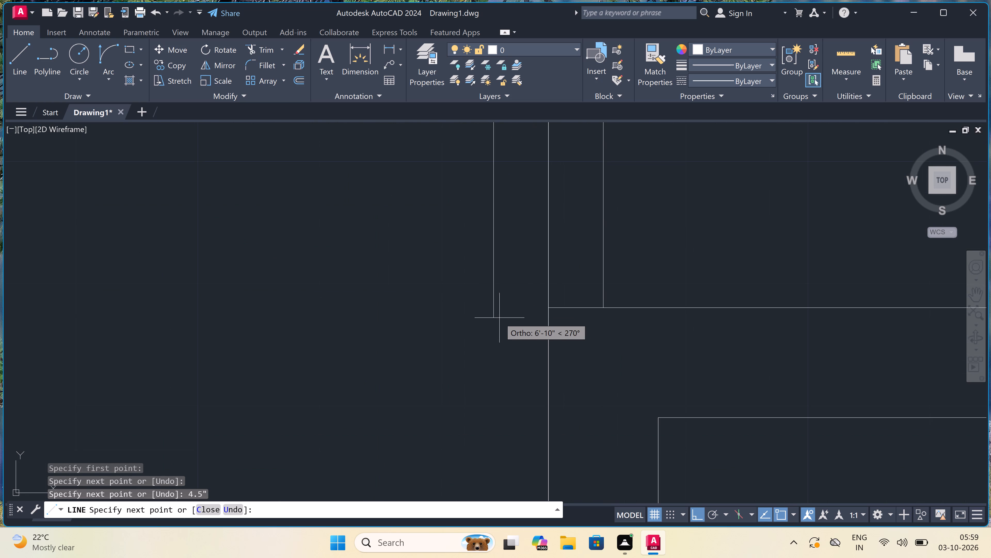
drag(492, 306, 495, 306)
click(546, 308)
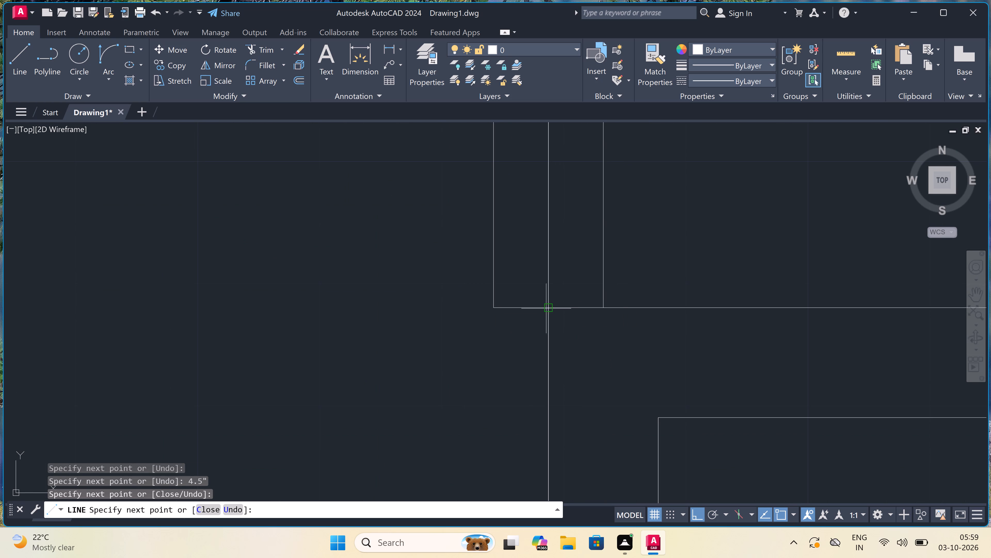
key(Escape)
Trim away the middle vertical wall line between the partition's lower line and the enclosure's outer top line.
scroll(546, 309, down, 3)
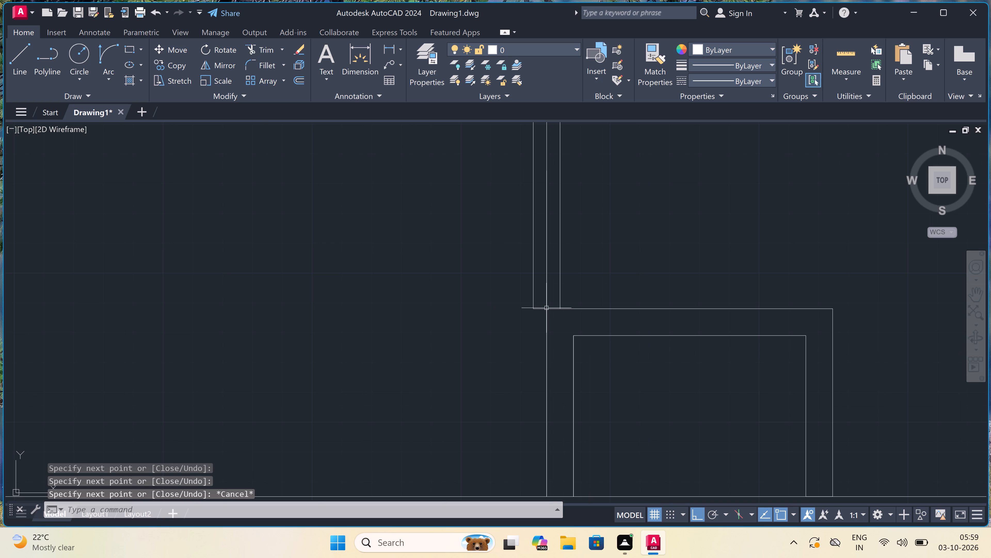
text(tr)
key(space)
scroll(546, 308, down, 1)
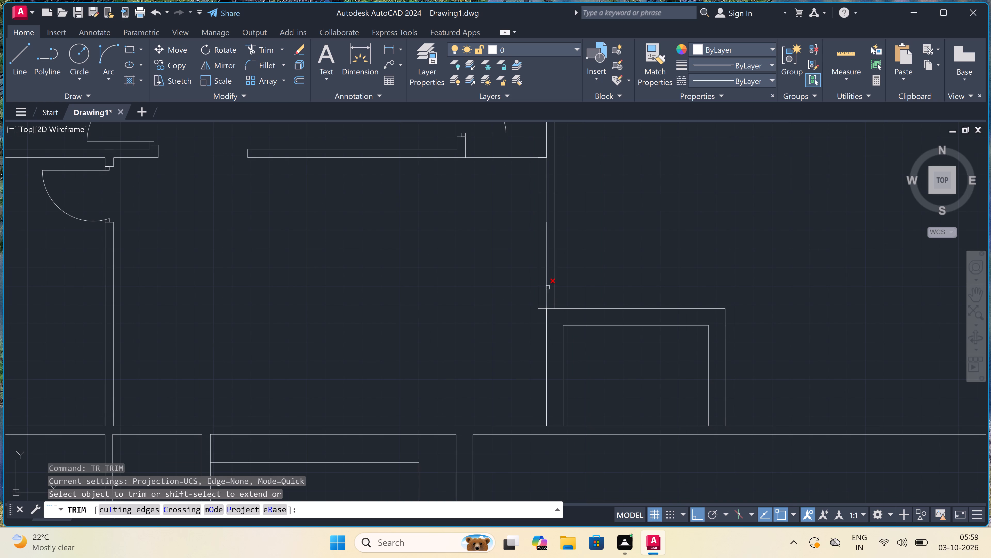
click(546, 285)
triple_click(546, 285)
scroll(546, 285, down, 3)
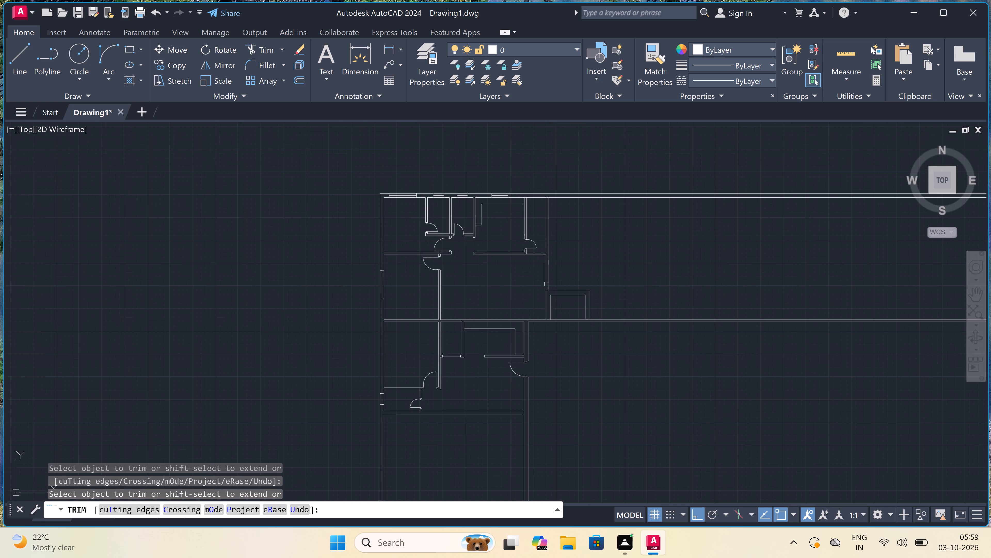
scroll(546, 240, up, 3)
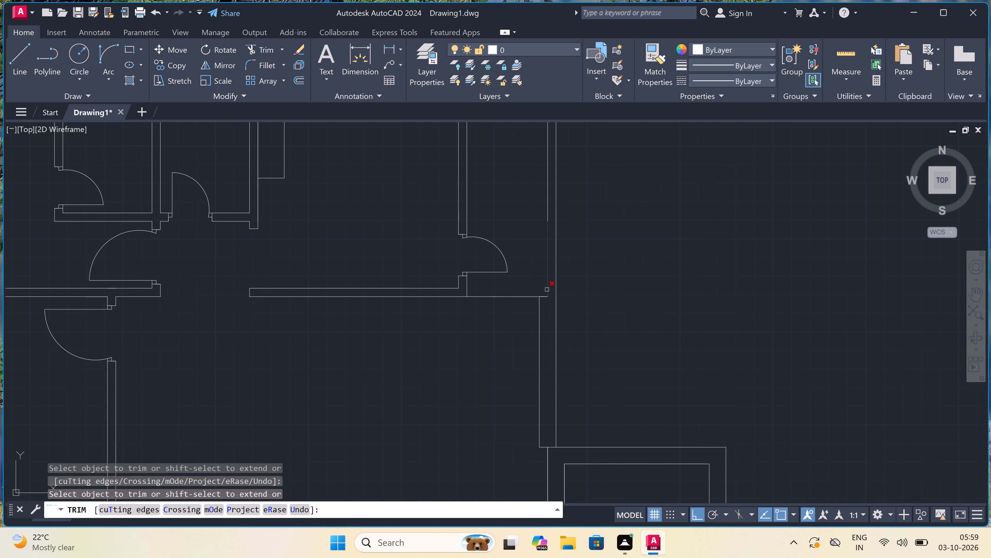
scroll(546, 300, up, 2)
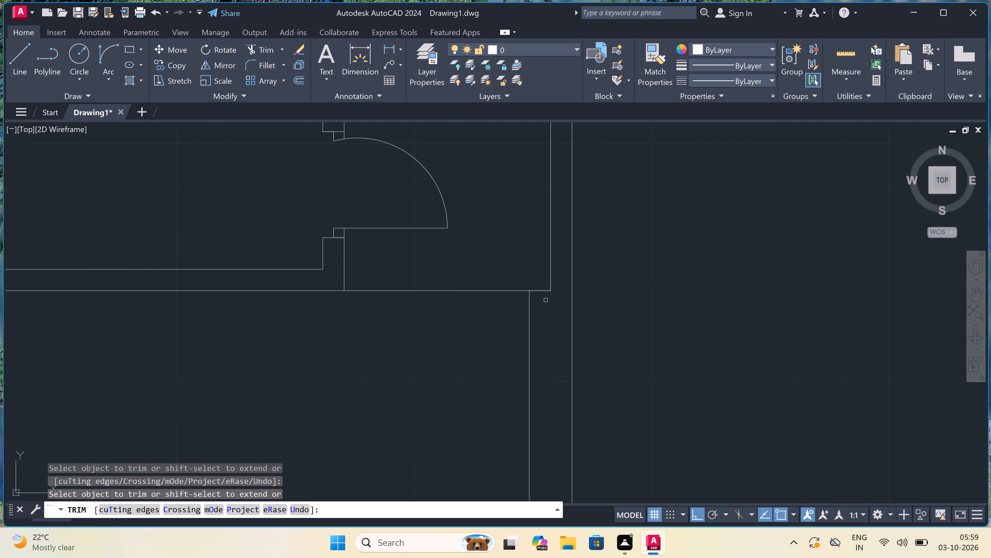
key(Escape)
Draw a line continuing the partition's upper face from the door-side wall's right face to the long vertical wall.
key(l)
key(space)
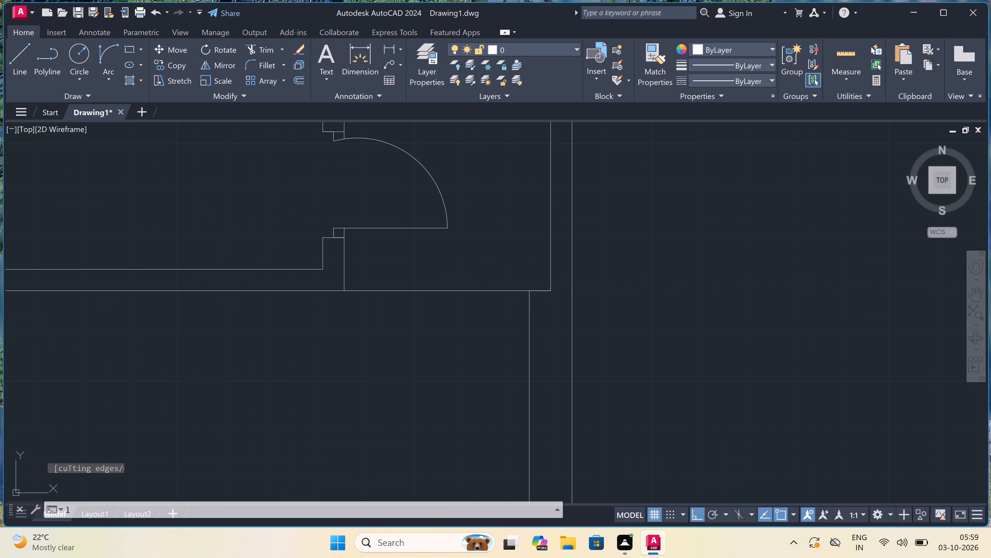
click(346, 267)
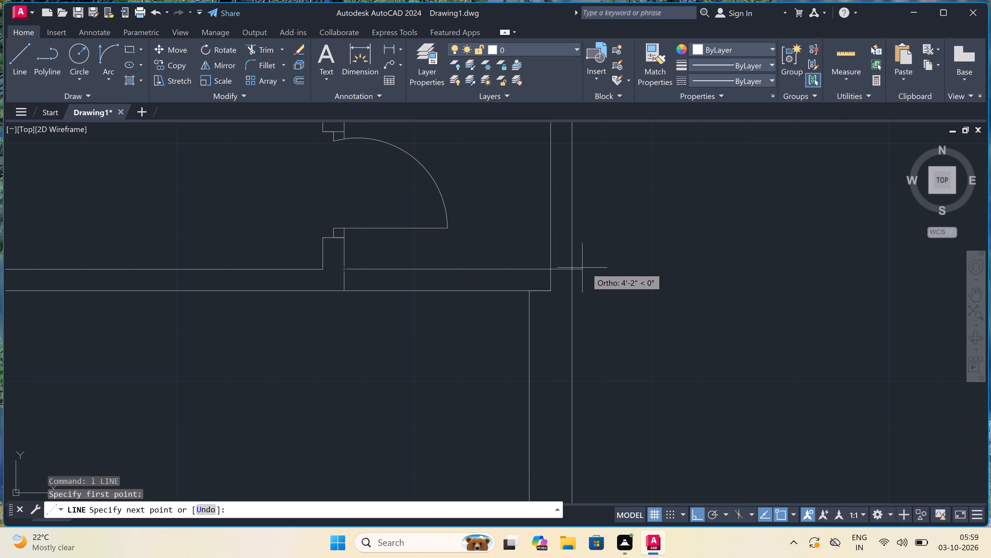
click(549, 267)
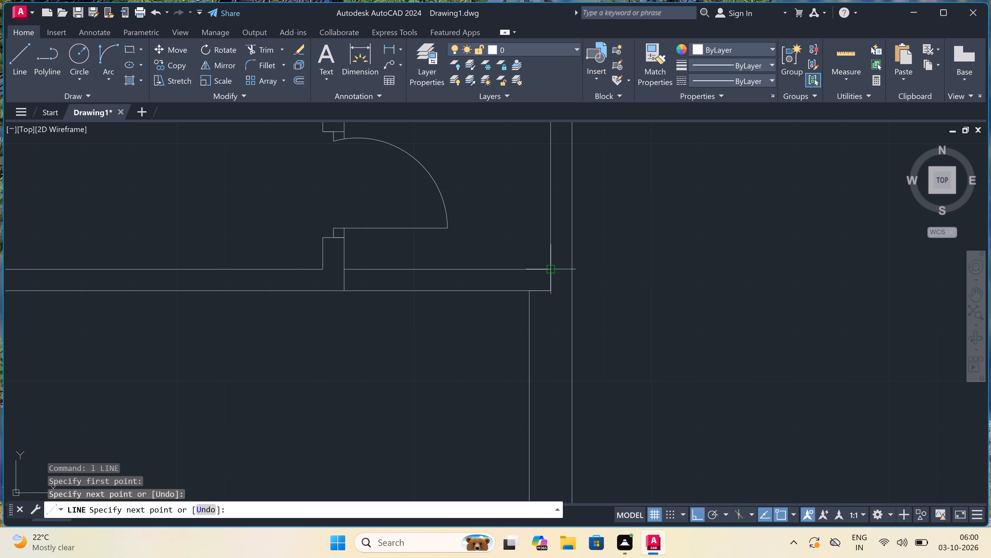
key(Escape)
Trim the leftover vertical and horizontal stubs at the new wall corner and the short line crossing the partition below the door.
text(tr)
key(space)
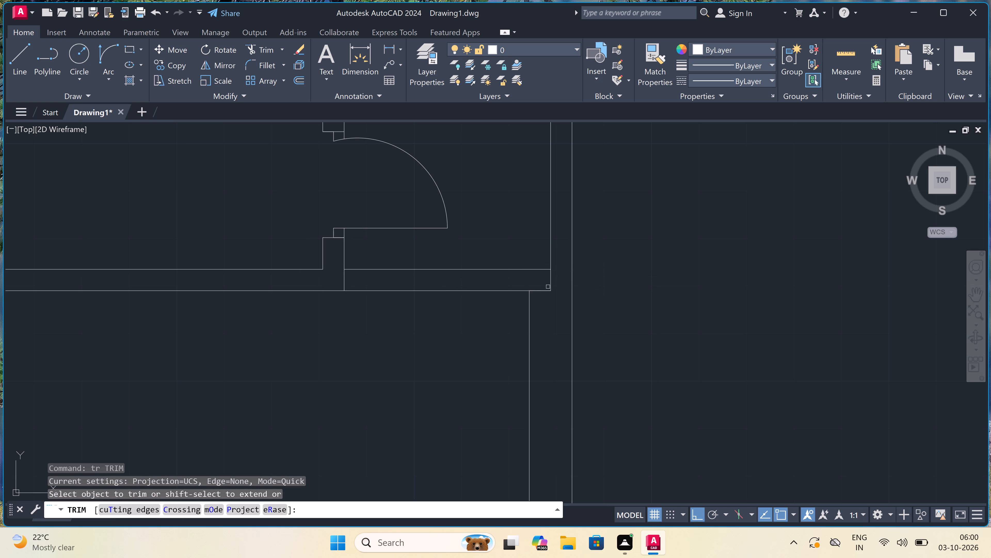
click(546, 285)
click(558, 280)
click(540, 286)
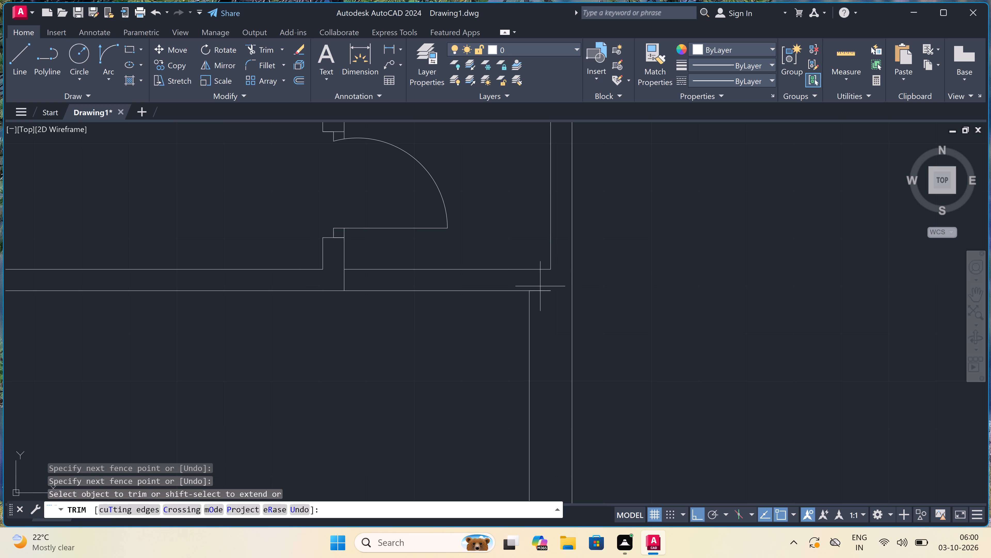
click(541, 305)
click(340, 284)
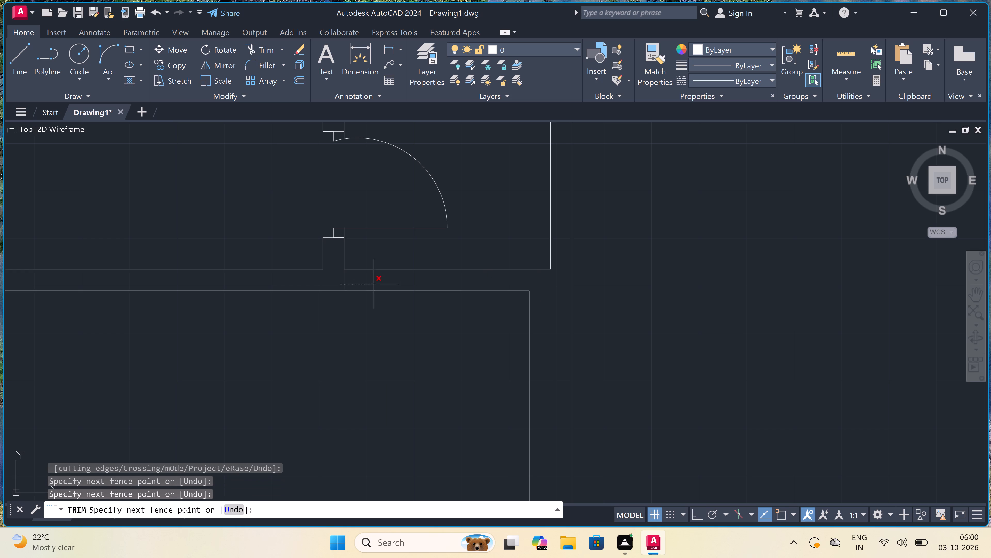
click(387, 284)
scroll(461, 287, down, 3)
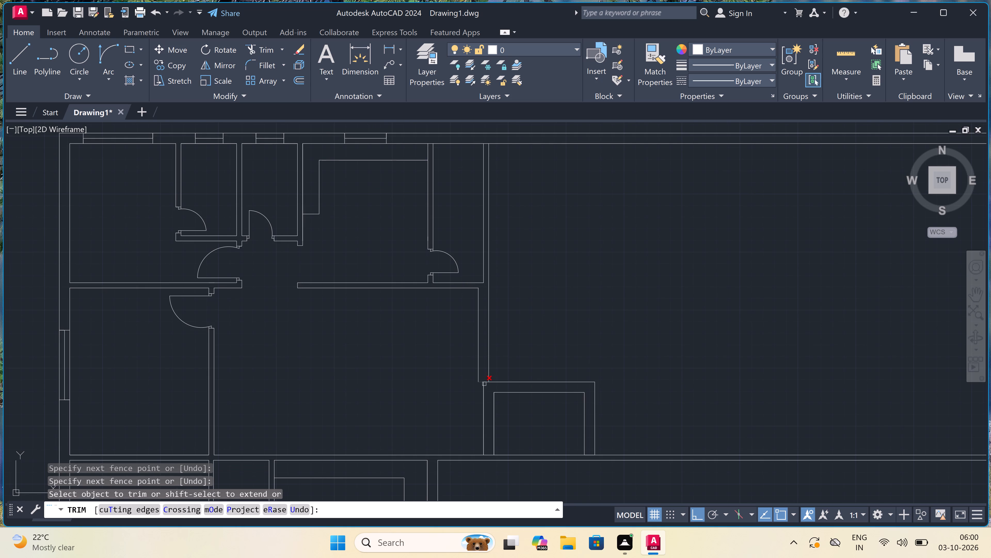
key(Escape)
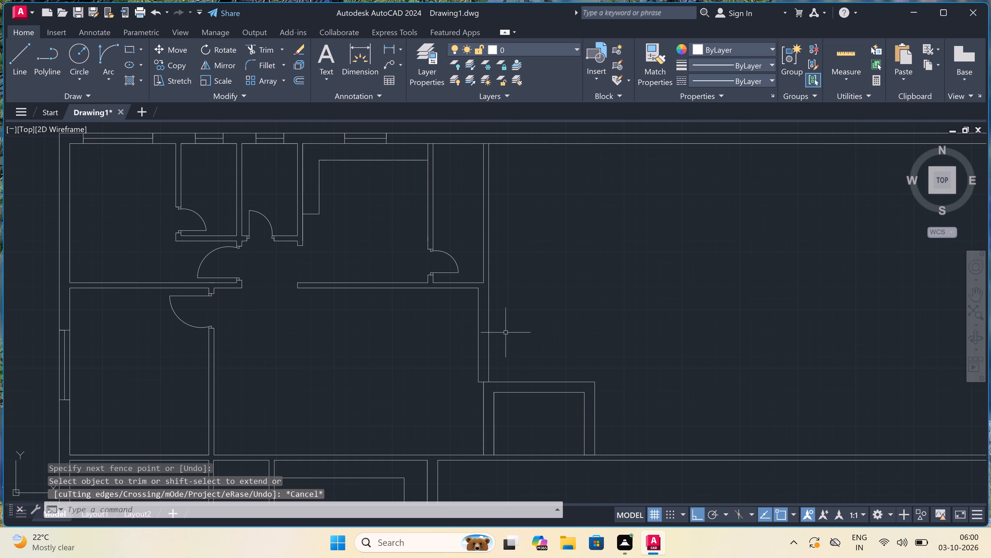
Move the stepped wall lines beside the door right so their lower left end meets the enclosure wall's left face.
drag(535, 210, 533, 212)
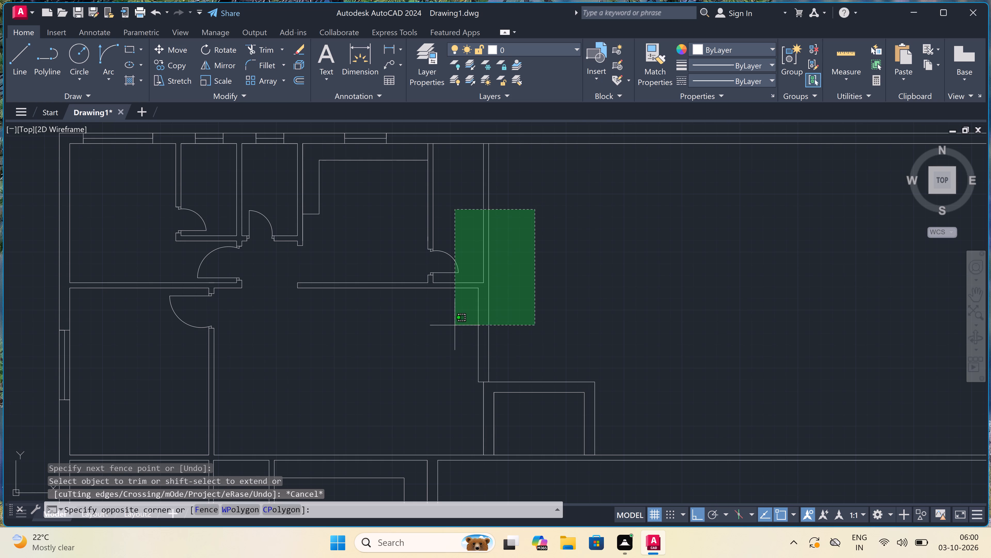
click(468, 329)
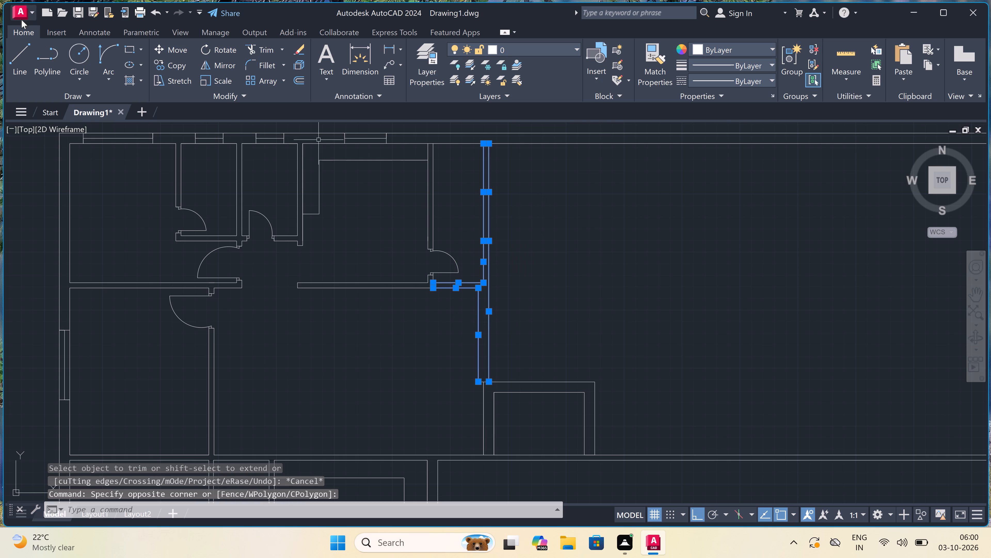
drag(175, 48, 179, 51)
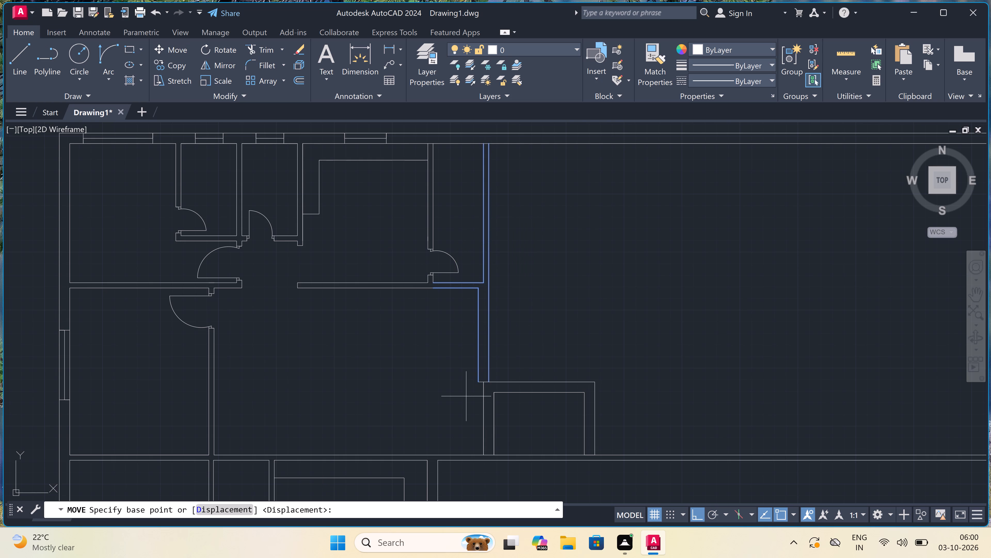
click(478, 381)
scroll(481, 379, up, 4)
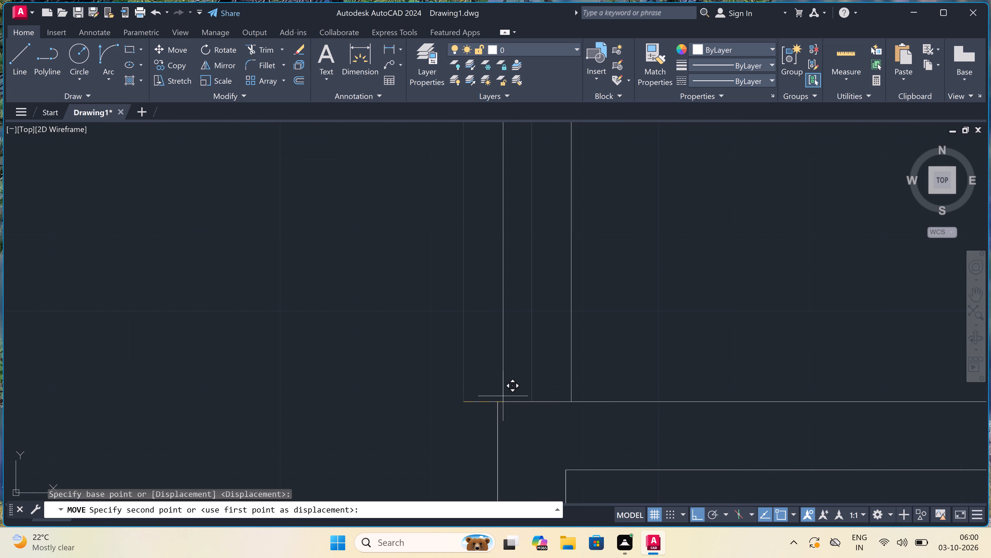
click(502, 402)
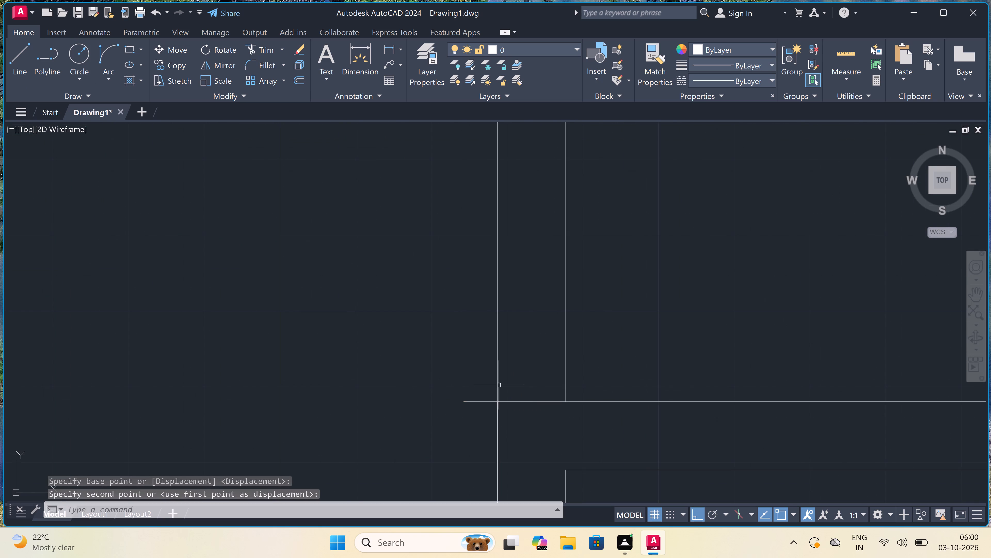
scroll(491, 364, down, 3)
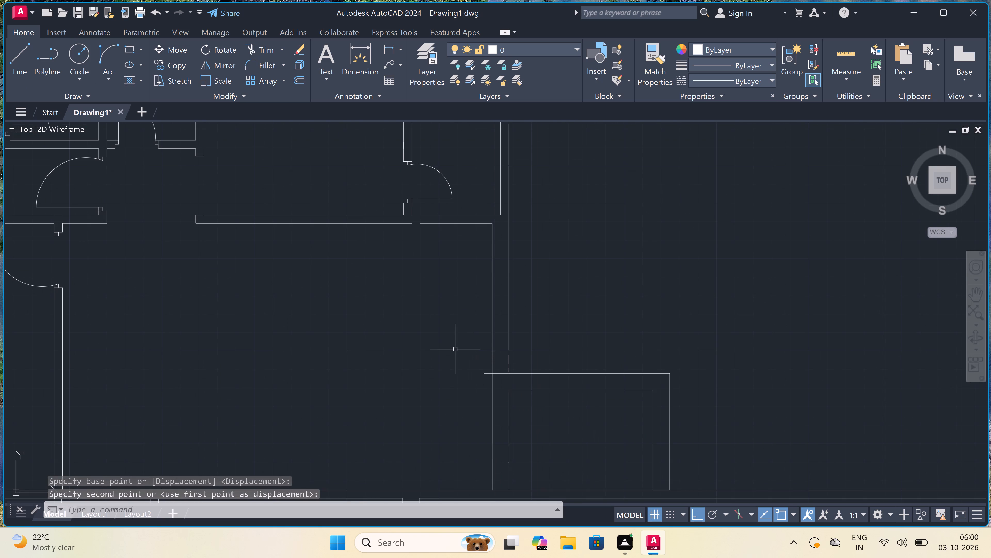
Extend both partition lines across the gap beside the door-side wall, closing the partition below the door.
key(e)
key(x)
key(space)
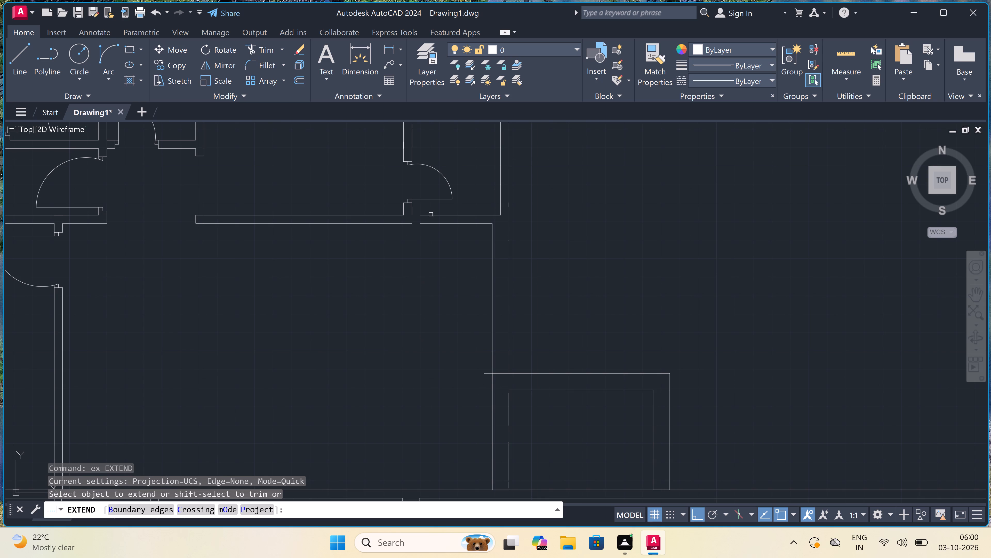
click(432, 210)
click(431, 316)
scroll(431, 317, down, 4)
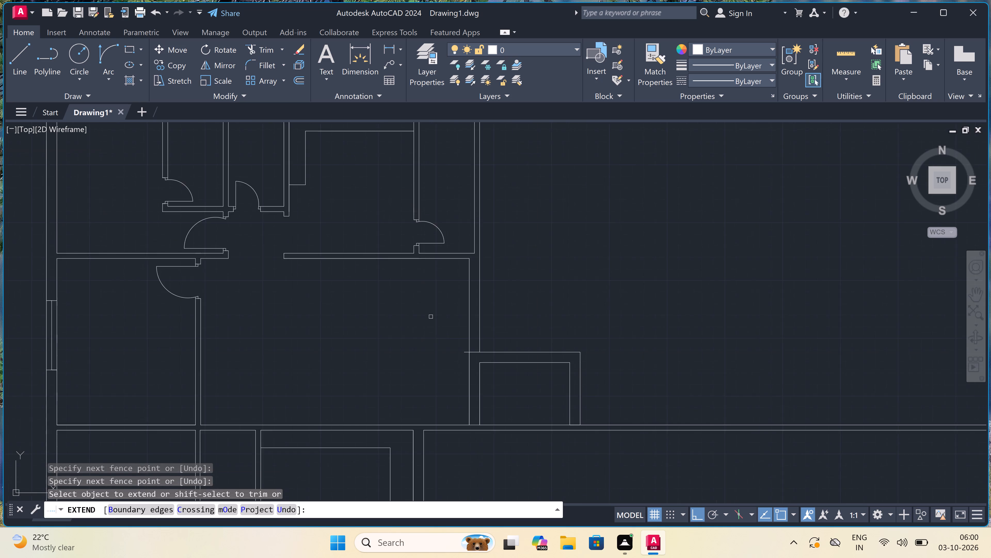
scroll(436, 282, up, 3)
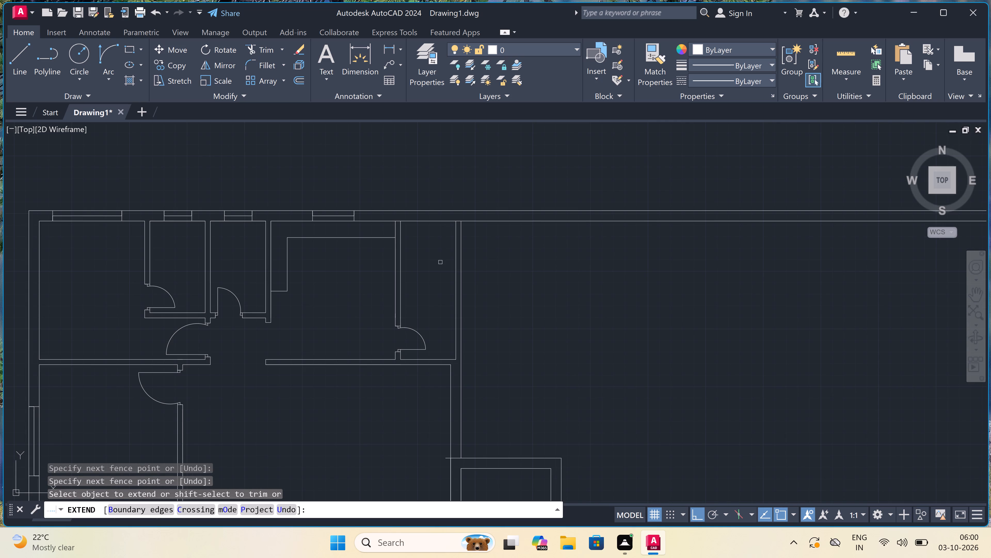
key(Escape)
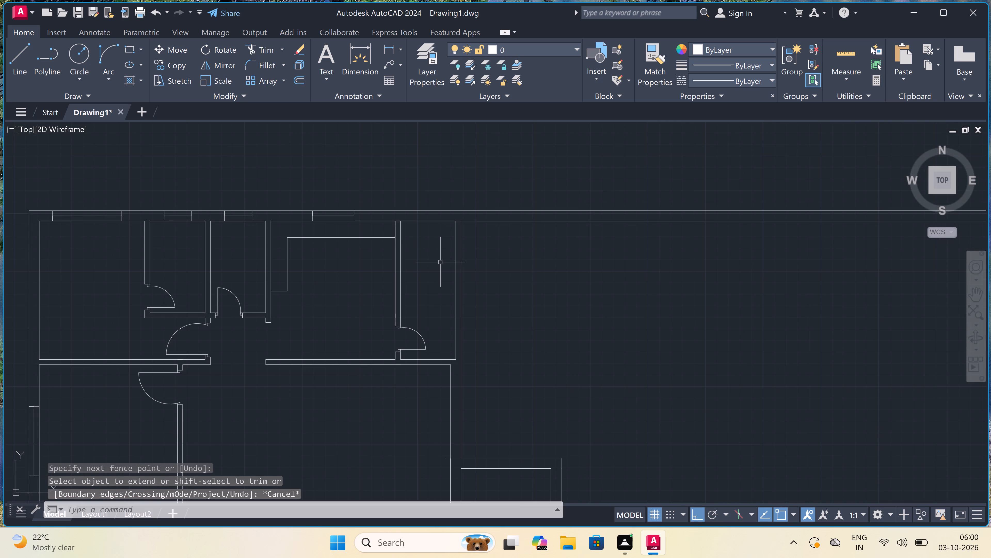
Trim the short stub of the enclosure's outer top line projecting past the left face of the vertical wall.
scroll(454, 252, down, 2)
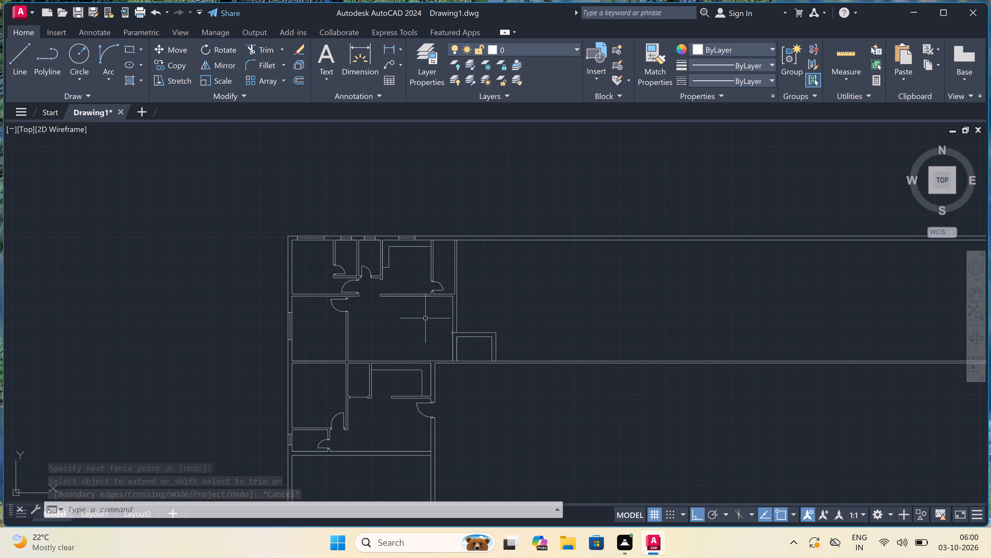
scroll(449, 297, down, 2)
scroll(437, 314, up, 3)
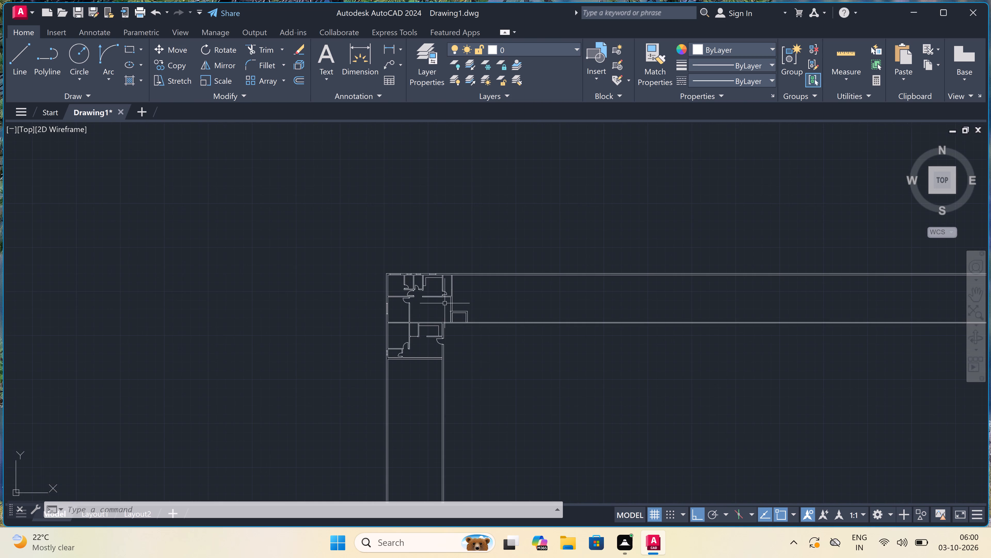
scroll(506, 304, up, 4)
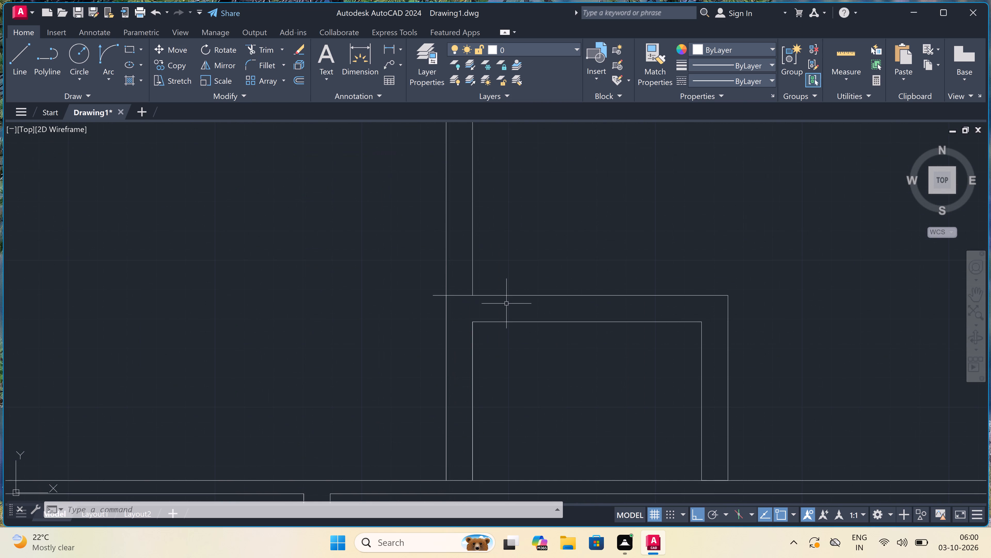
key(t)
key(r)
key(space)
scroll(424, 292, up, 3)
scroll(470, 296, up, 2)
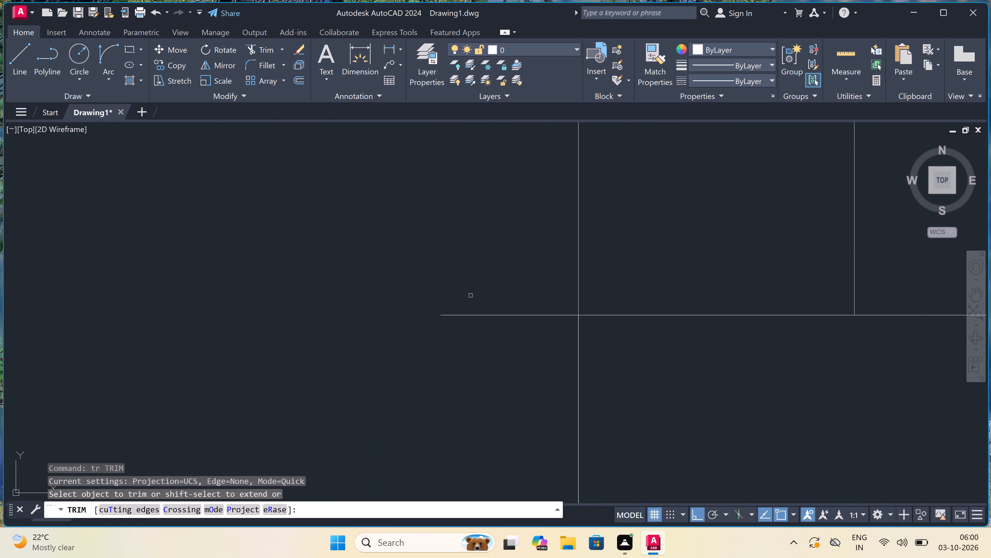
click(471, 296)
click(444, 398)
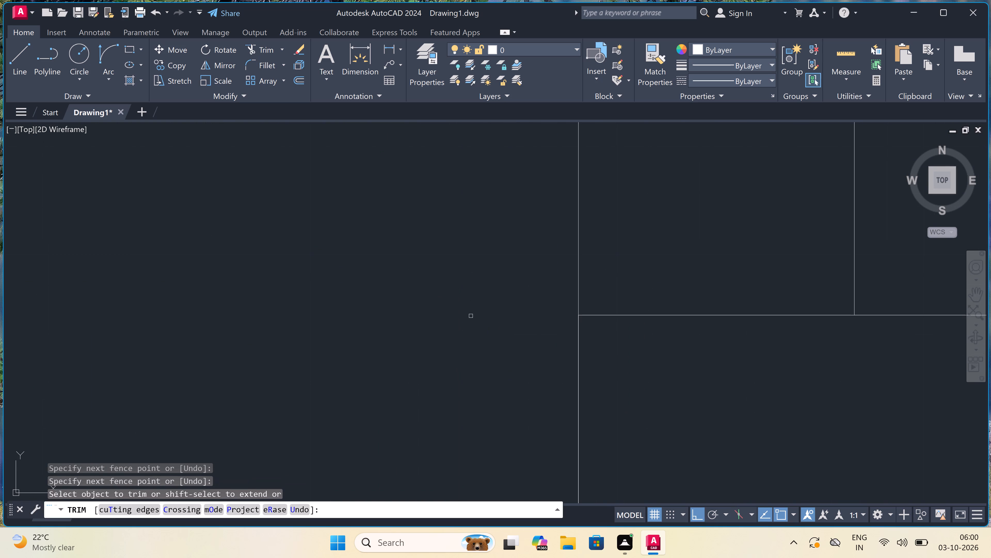
scroll(471, 316, down, 5)
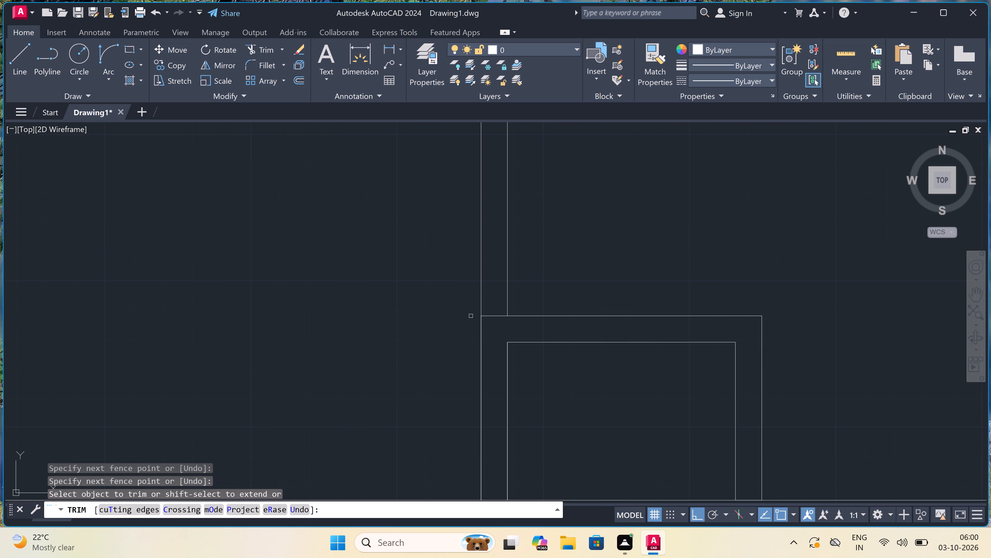
scroll(471, 316, up, 1)
scroll(471, 316, down, 4)
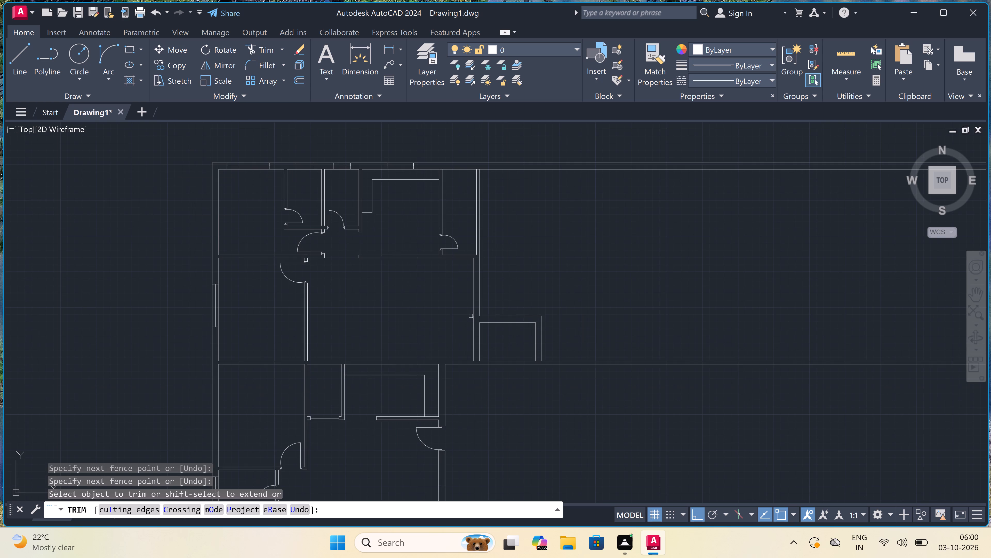
key(Escape)
Draw a vertical line from the enclosure's outer top-right corner up to the inner face of the top outer wall.
scroll(471, 316, down, 2)
scroll(492, 304, up, 2)
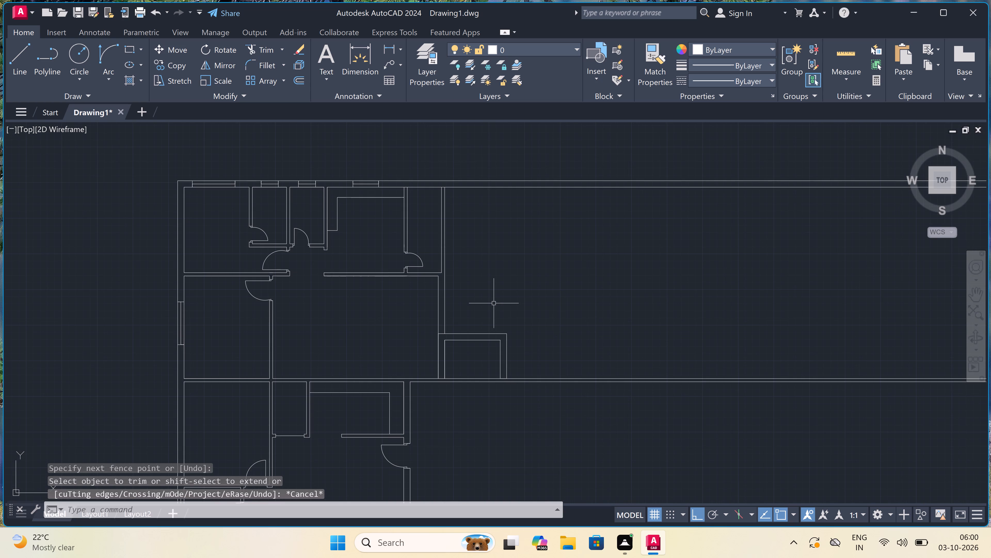
key(l)
key(space)
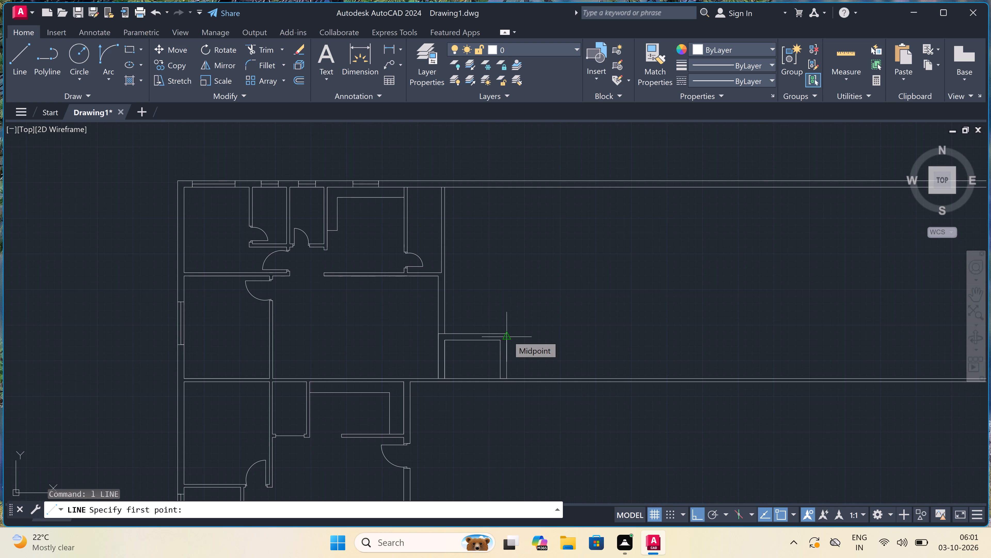
scroll(508, 335, up, 1)
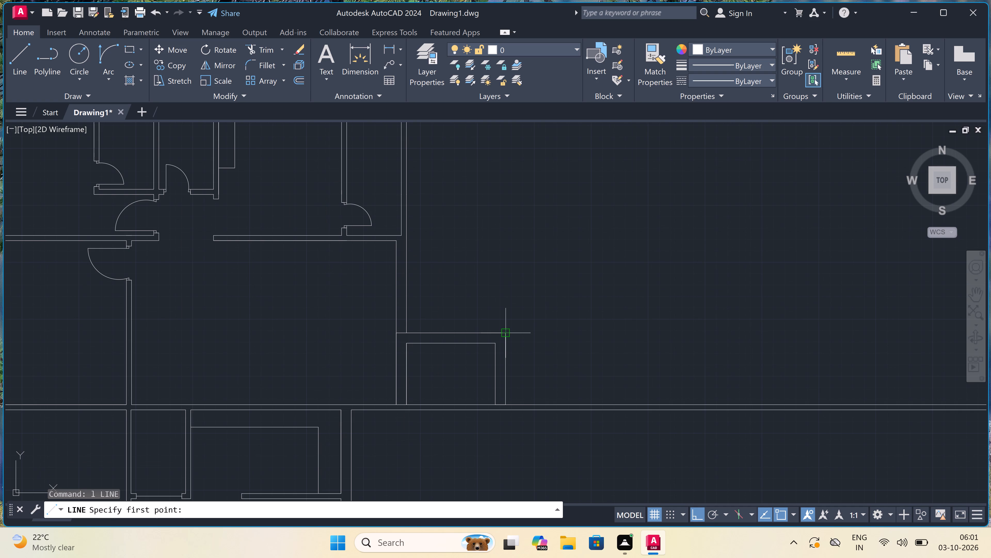
click(508, 335)
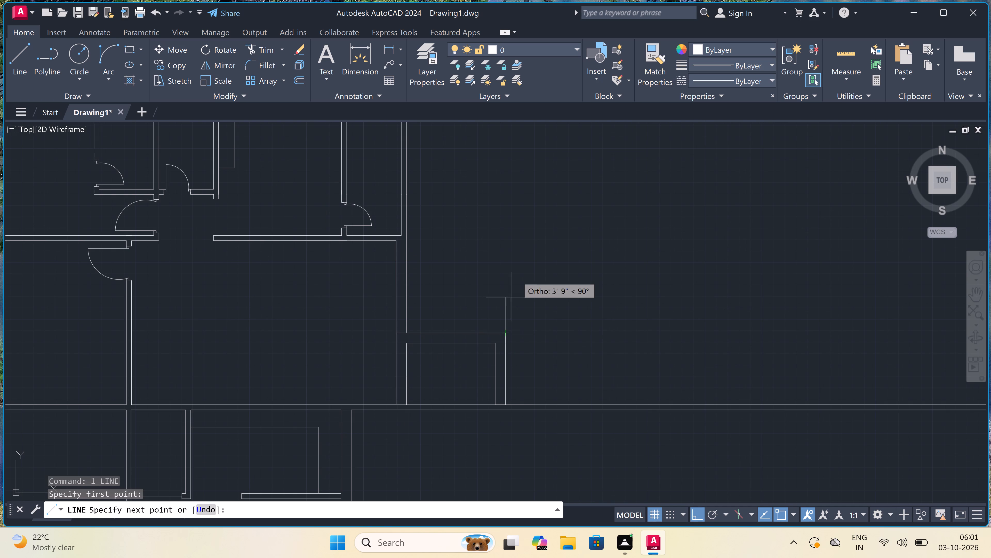
scroll(520, 256, down, 1)
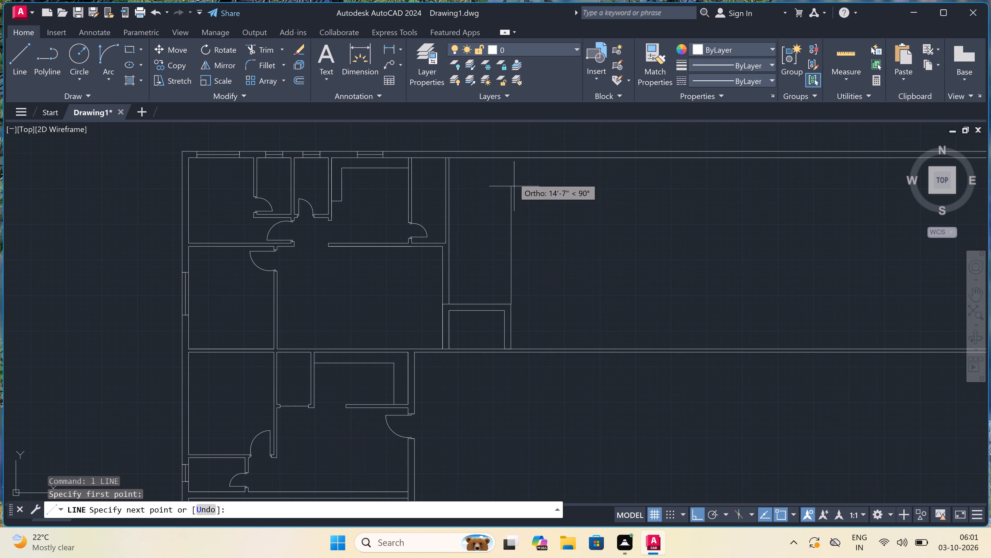
click(514, 160)
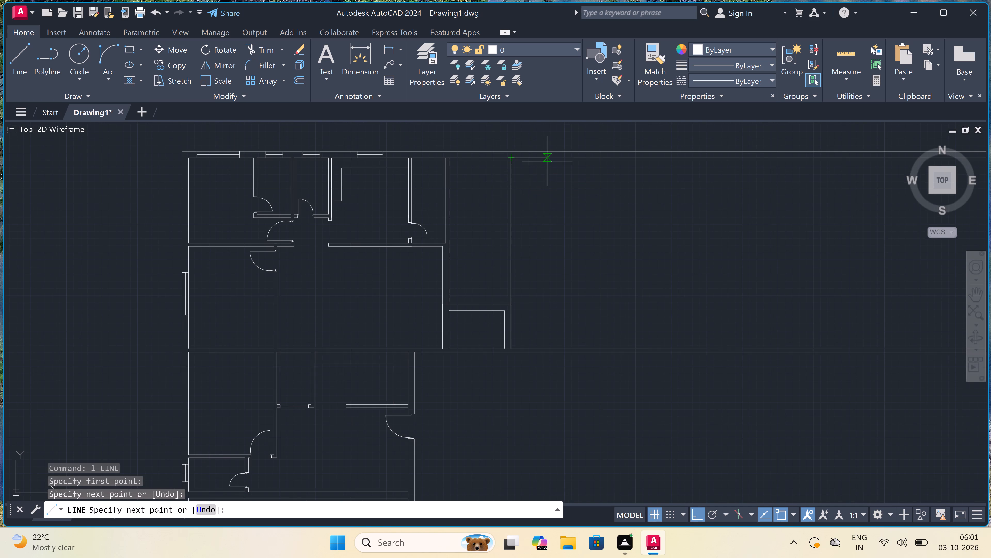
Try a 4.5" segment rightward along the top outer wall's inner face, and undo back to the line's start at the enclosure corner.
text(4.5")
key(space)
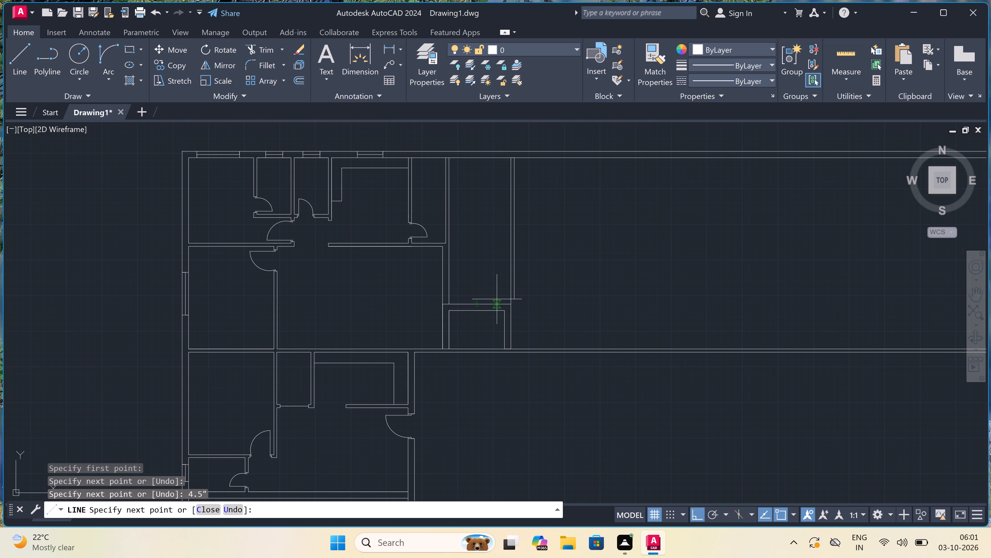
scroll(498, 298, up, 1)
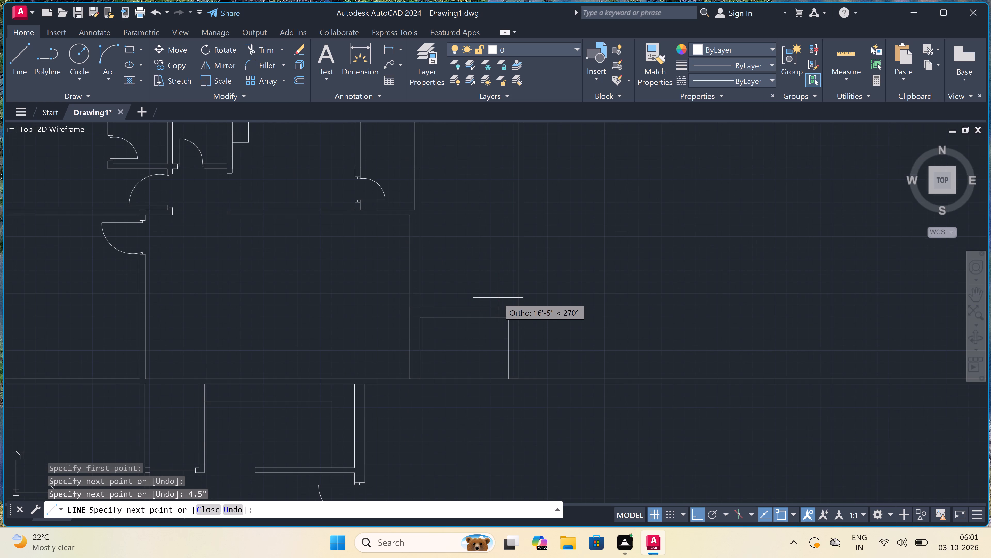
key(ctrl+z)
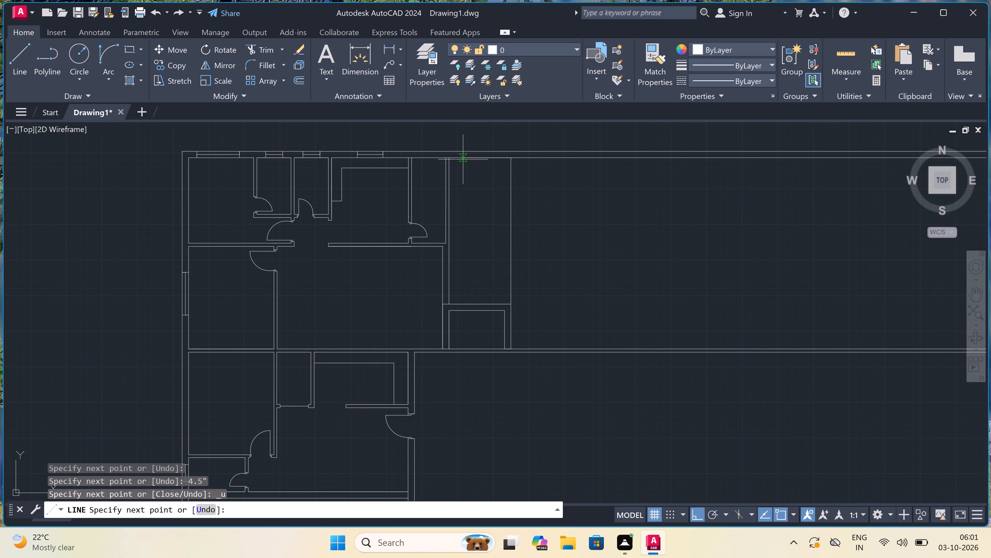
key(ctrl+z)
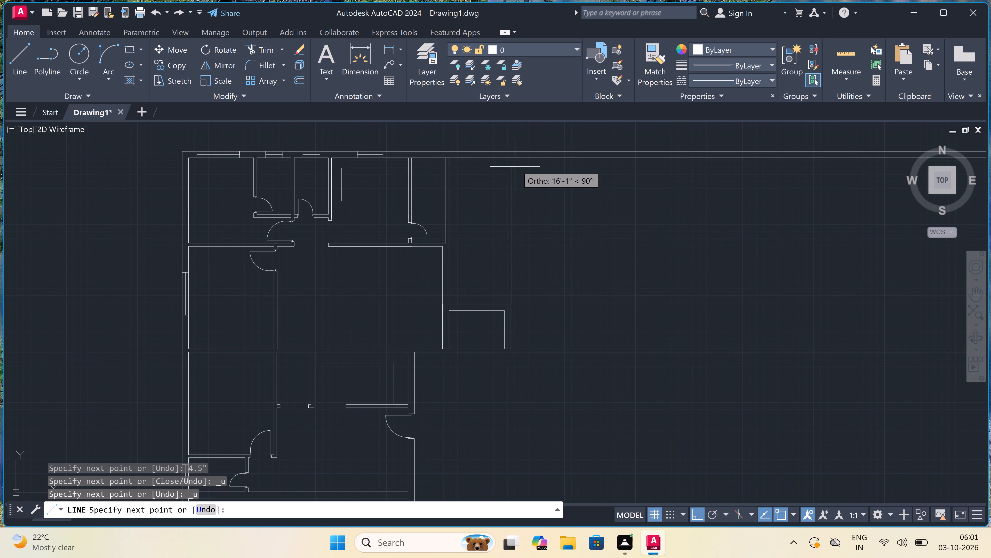
Draw the vertical face up to the top outer wall, offset 9" left, and return down to the enclosure's outer top line.
click(513, 160)
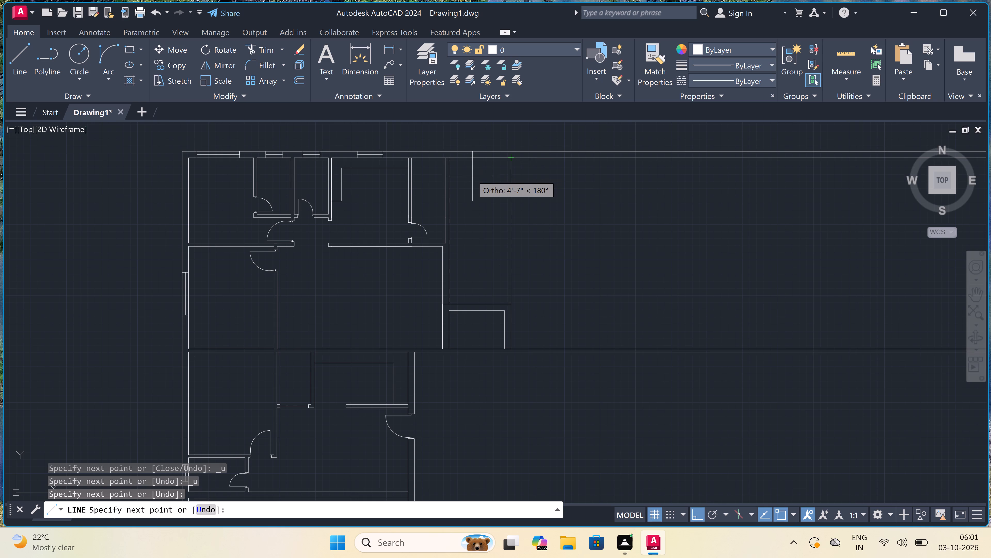
text(9")
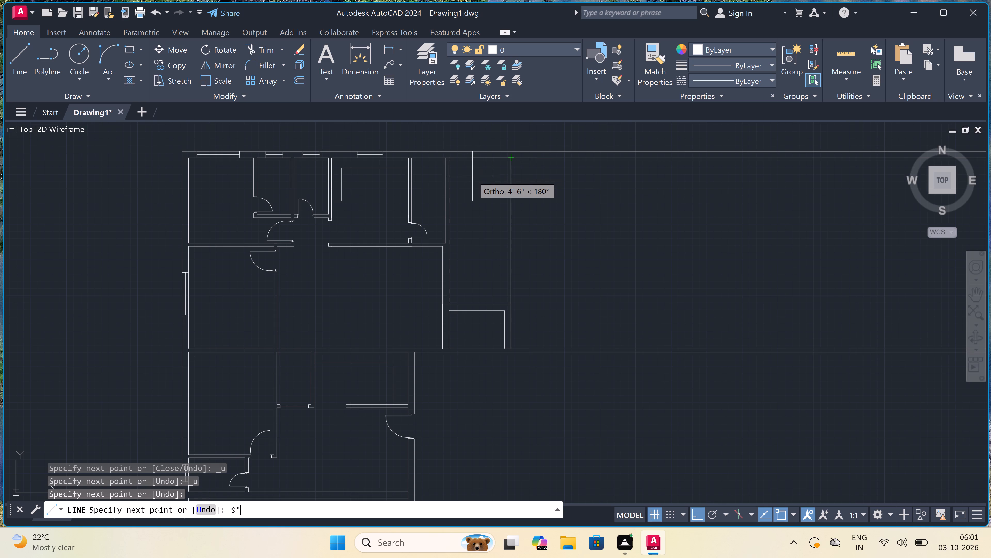
key(space)
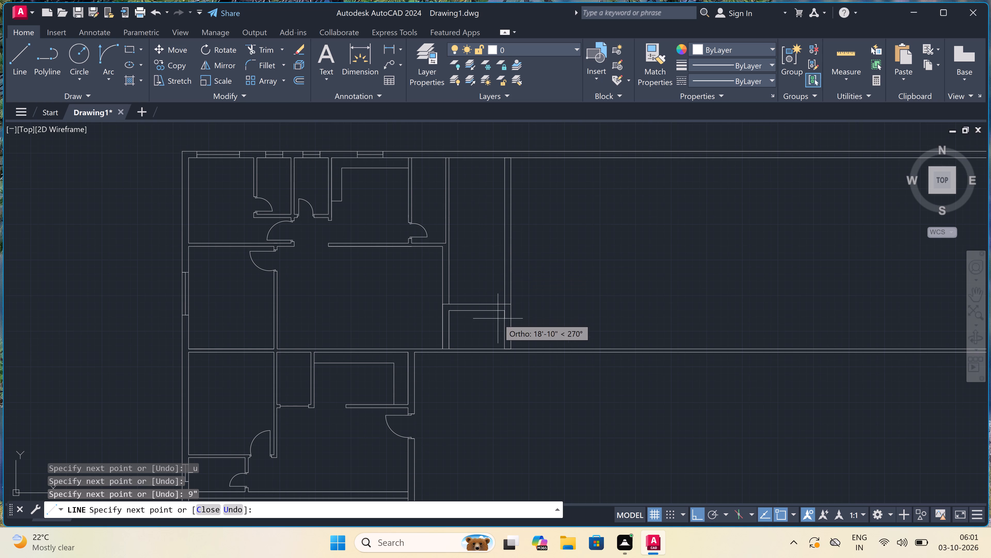
scroll(505, 292, up, 3)
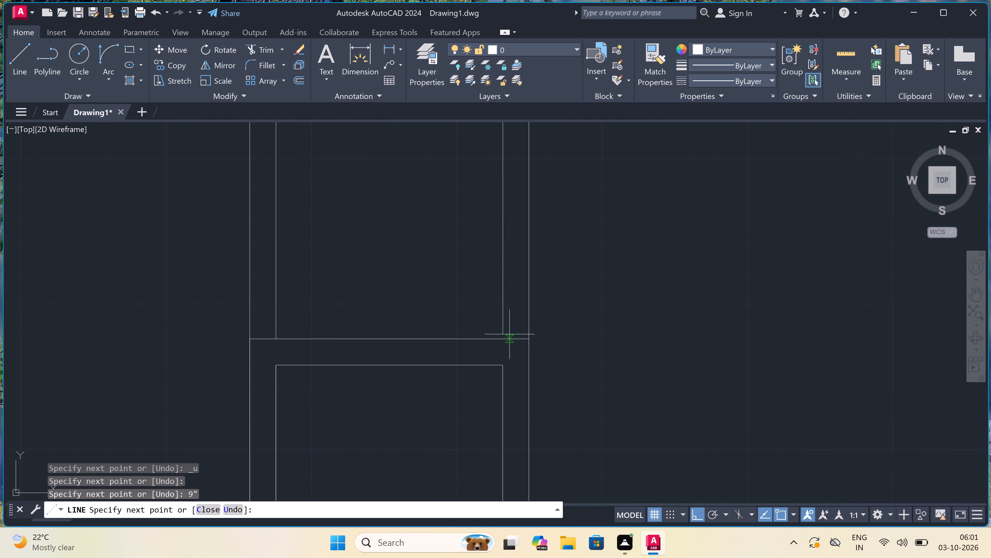
double_click(503, 340)
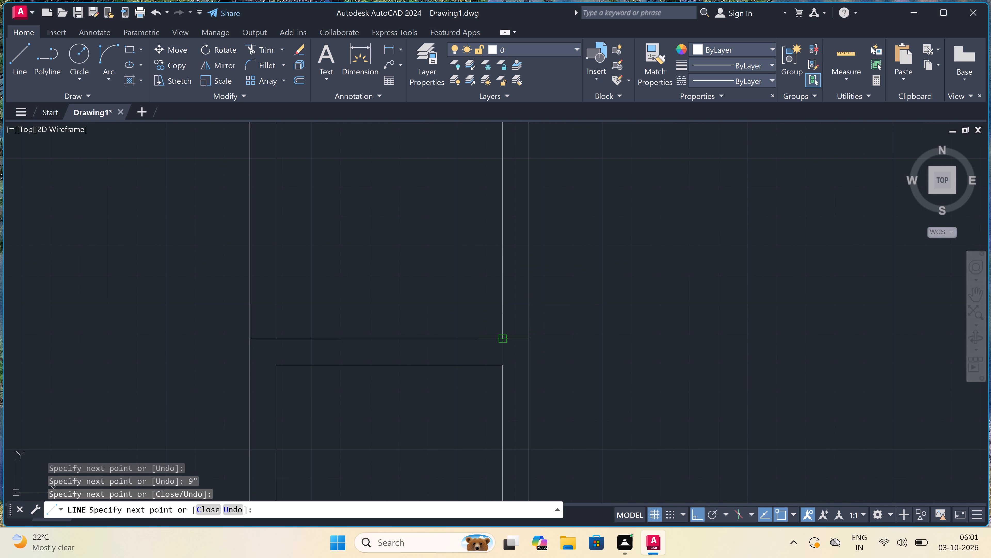
scroll(503, 340, down, 2)
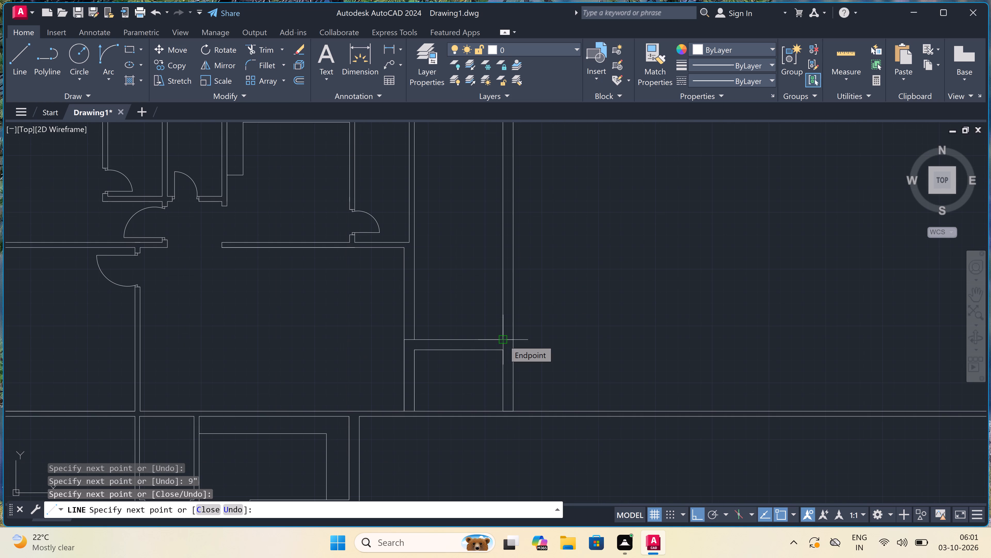
key(Escape)
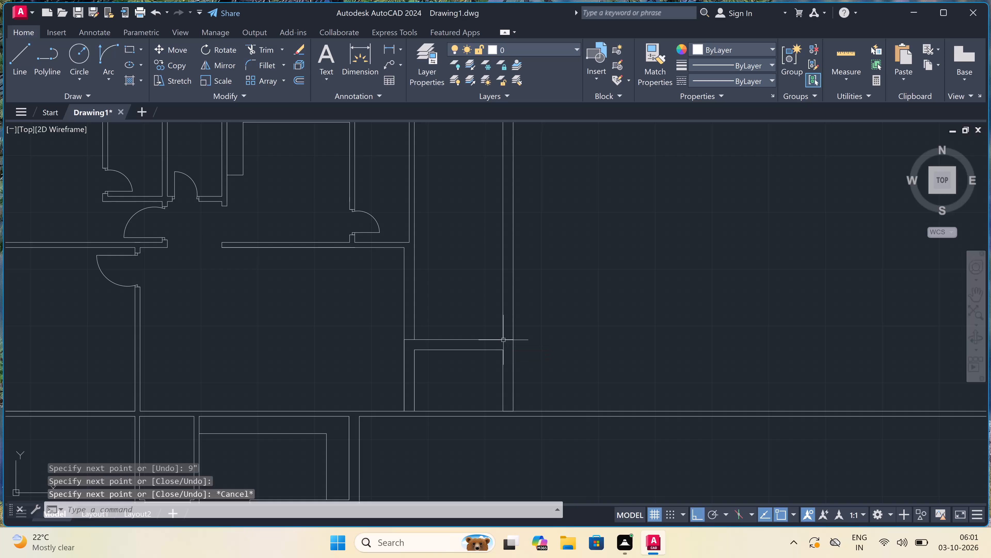
Draw a 4.5" segment along the top outer wall's inner face, rightward from the new wall's left face.
scroll(504, 334, down, 3)
scroll(506, 293, up, 3)
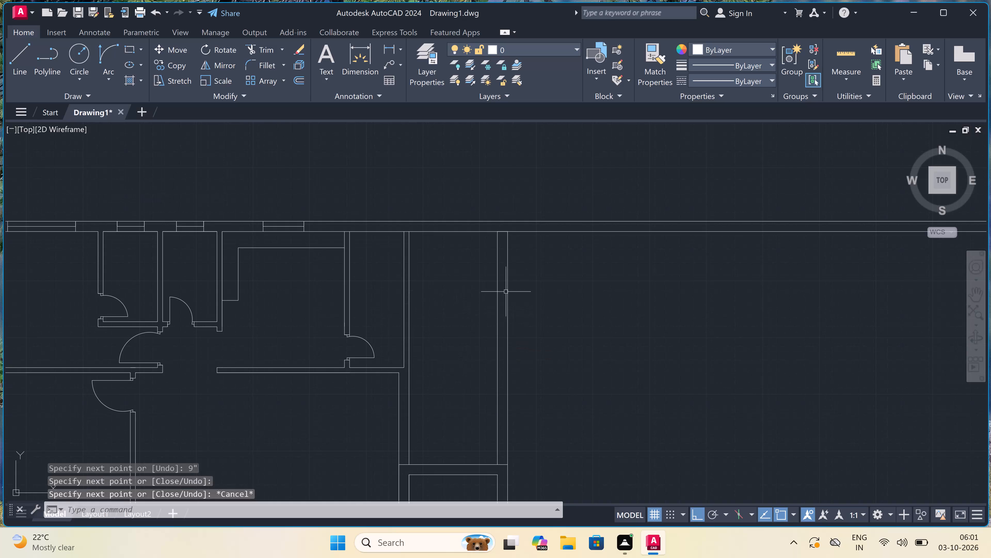
key(space)
click(494, 228)
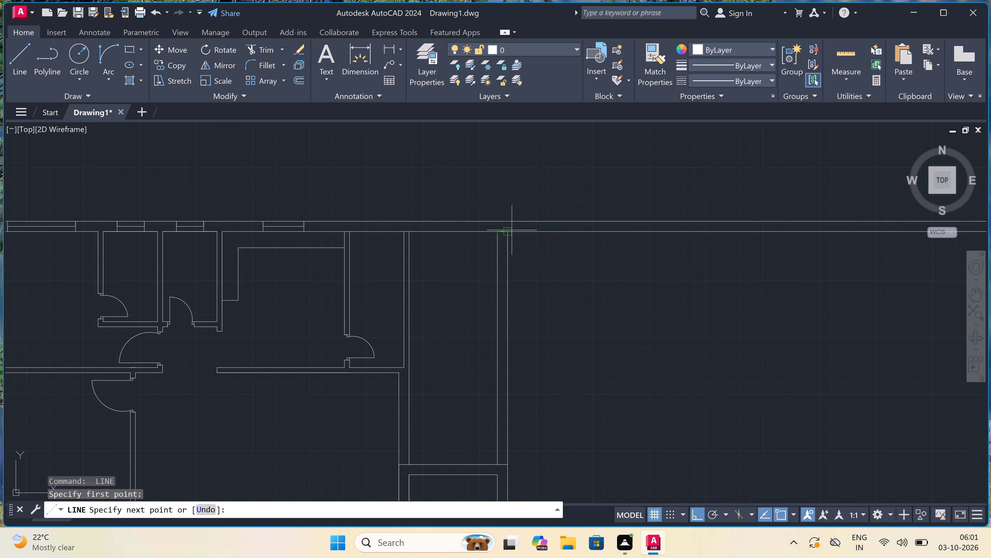
text(4.5")
key(space)
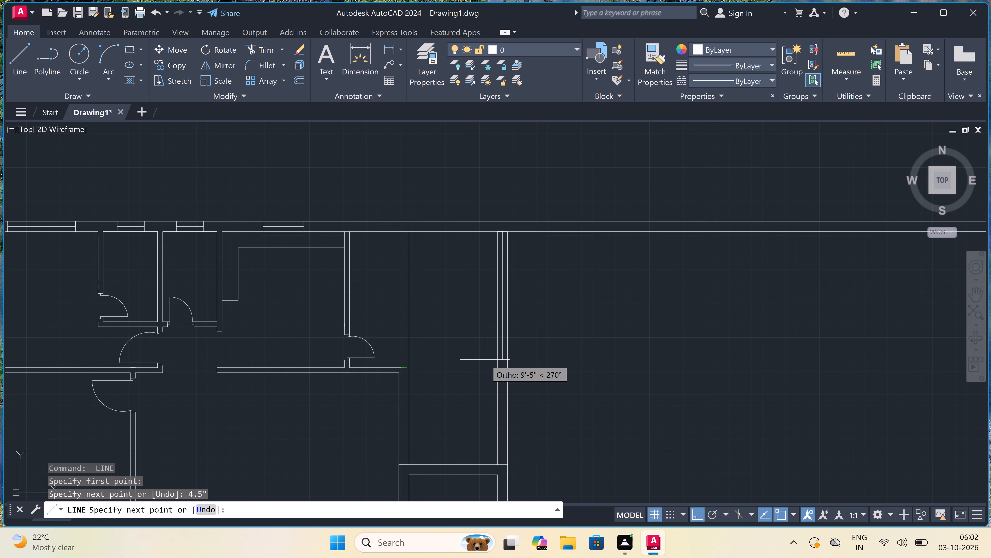
key(Escape)
Draw the new room's inner faces from the vertical wall's top-right corner: 10'6" down, 11'10.5" right, and up to the top outer wall.
key(l)
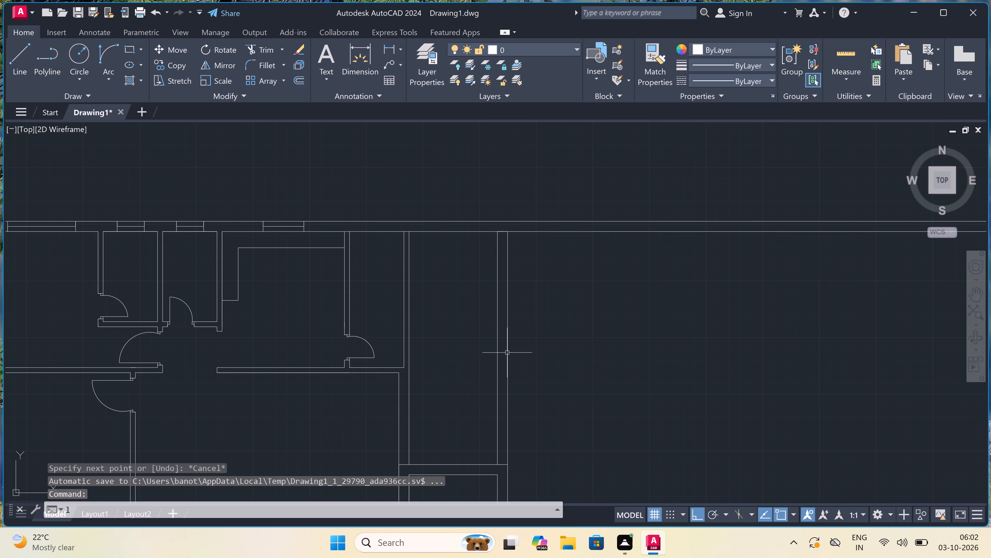
key(space)
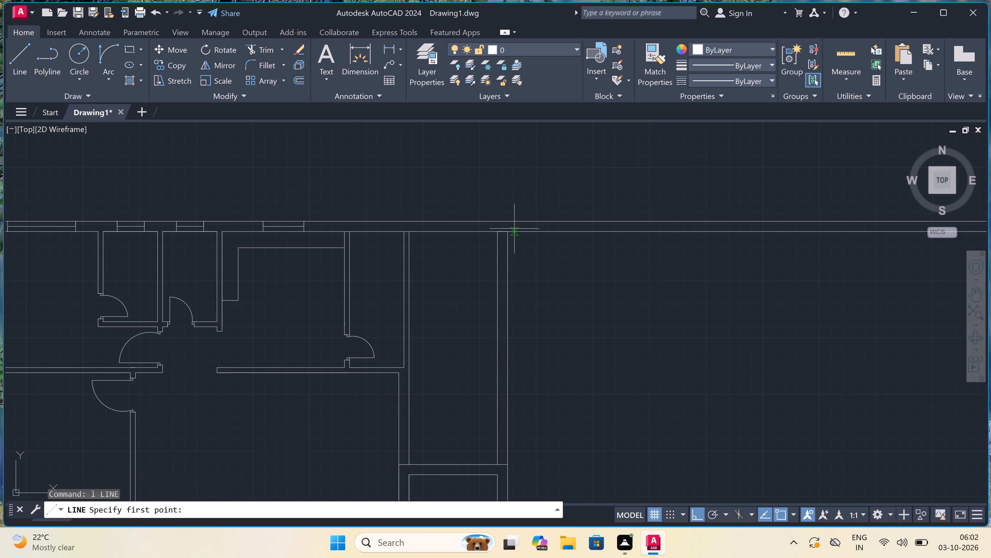
click(509, 230)
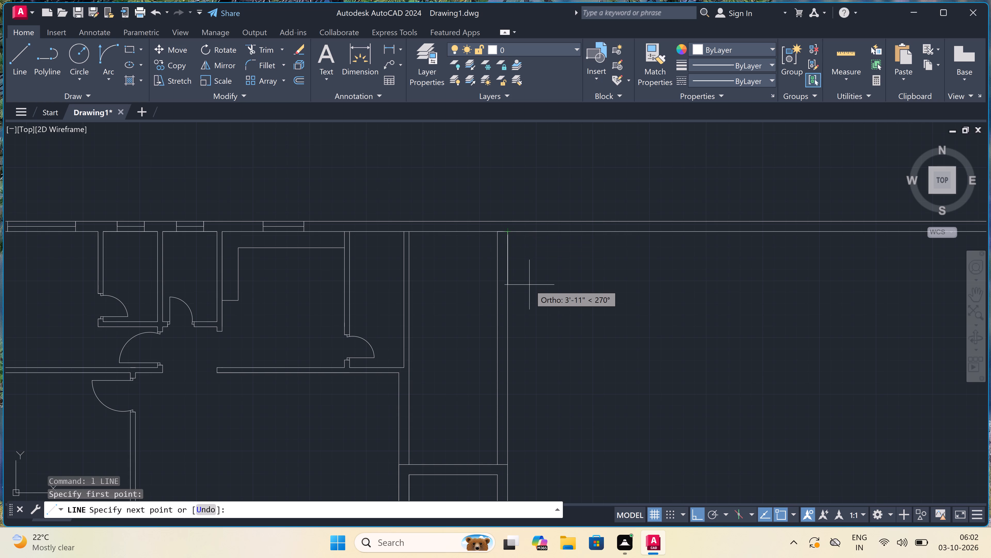
text(10'6)
text(")
key(space)
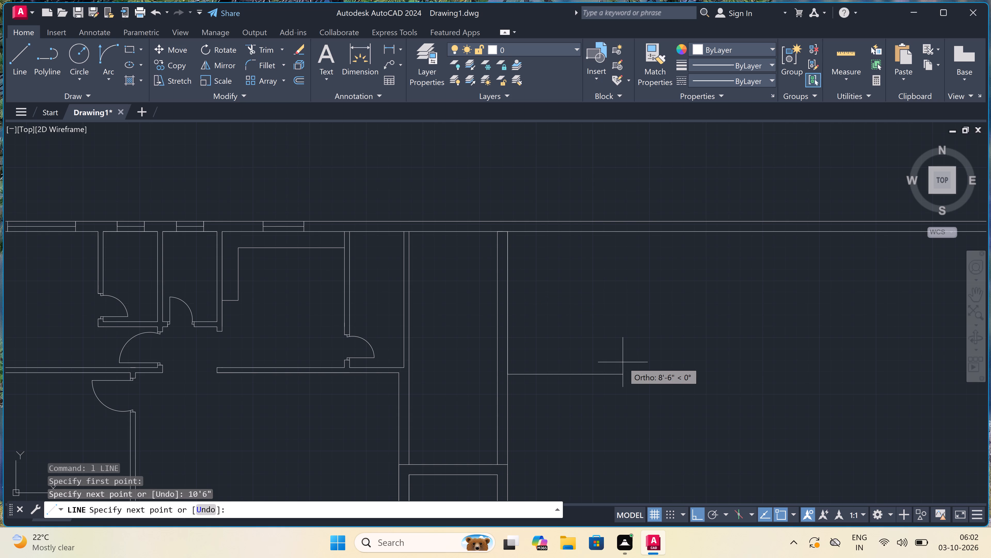
text(11'10.5")
key(space)
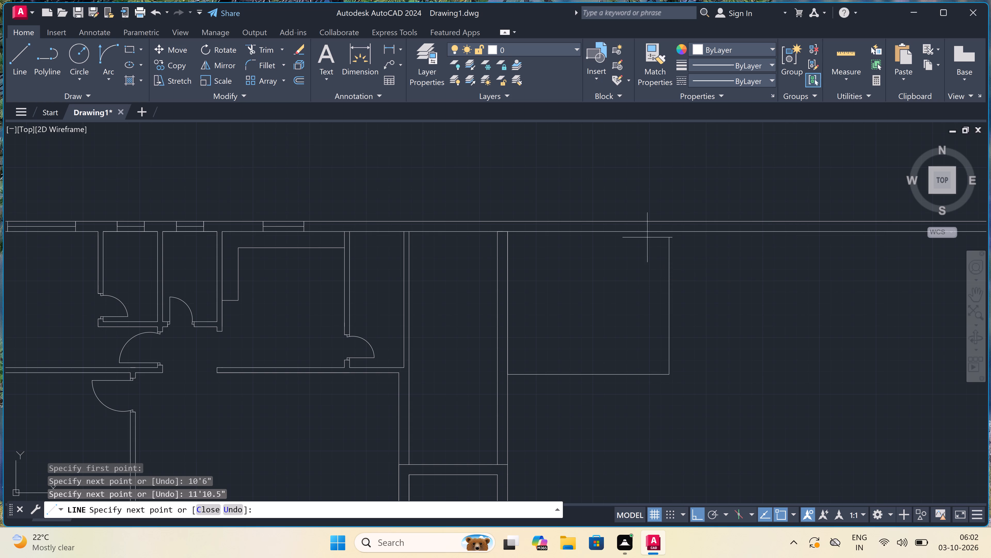
double_click(668, 231)
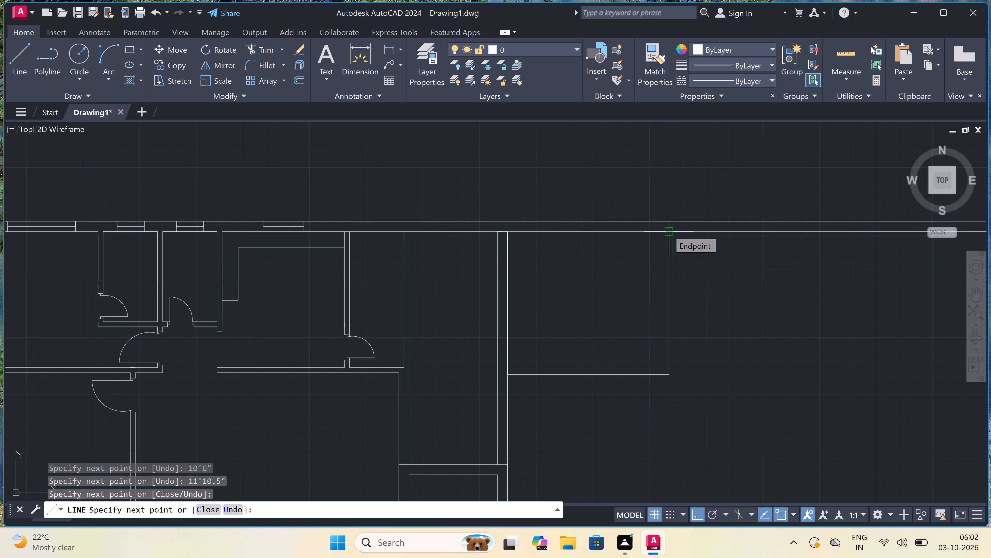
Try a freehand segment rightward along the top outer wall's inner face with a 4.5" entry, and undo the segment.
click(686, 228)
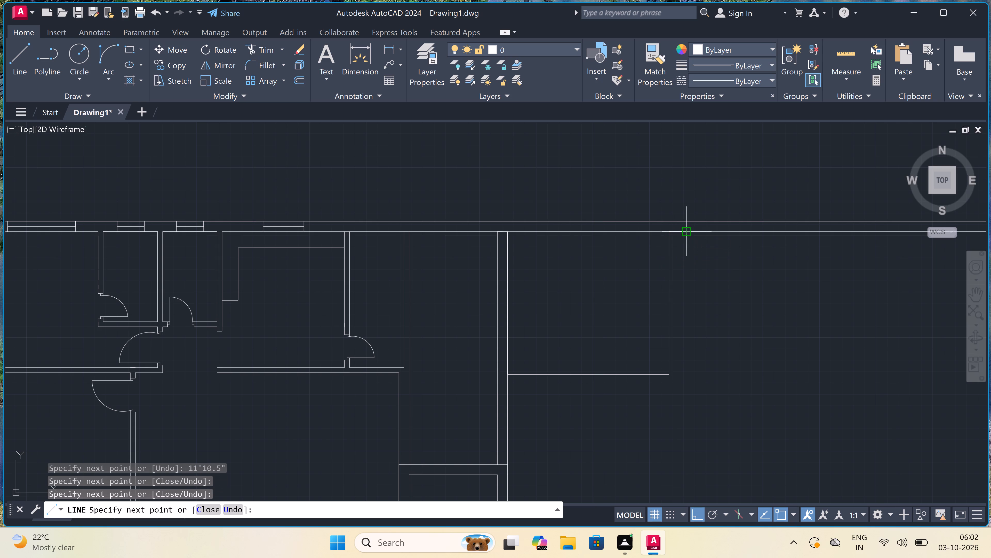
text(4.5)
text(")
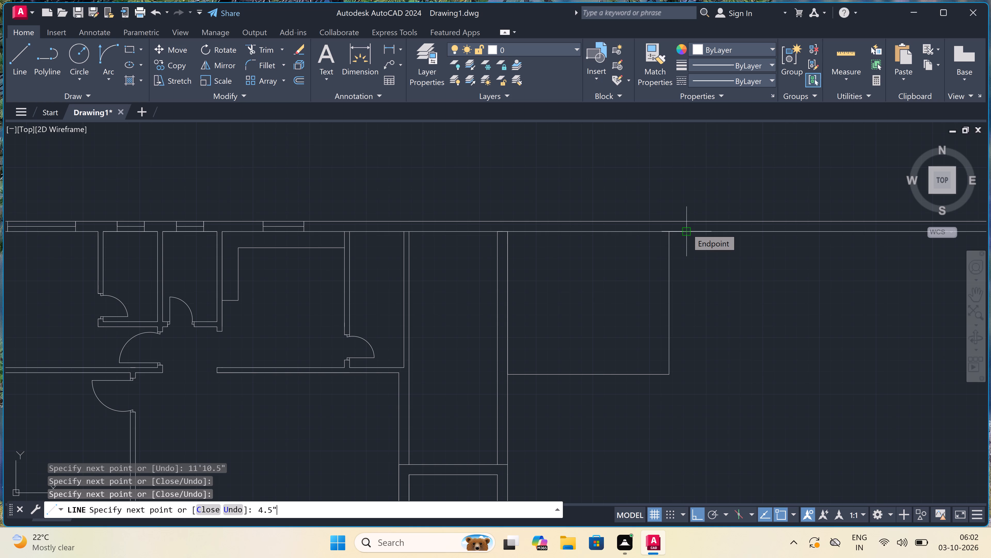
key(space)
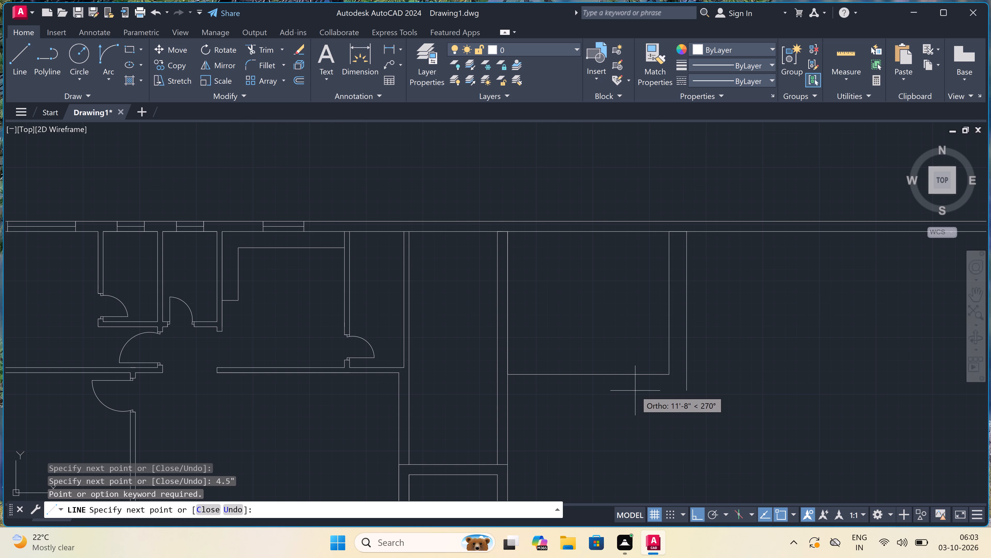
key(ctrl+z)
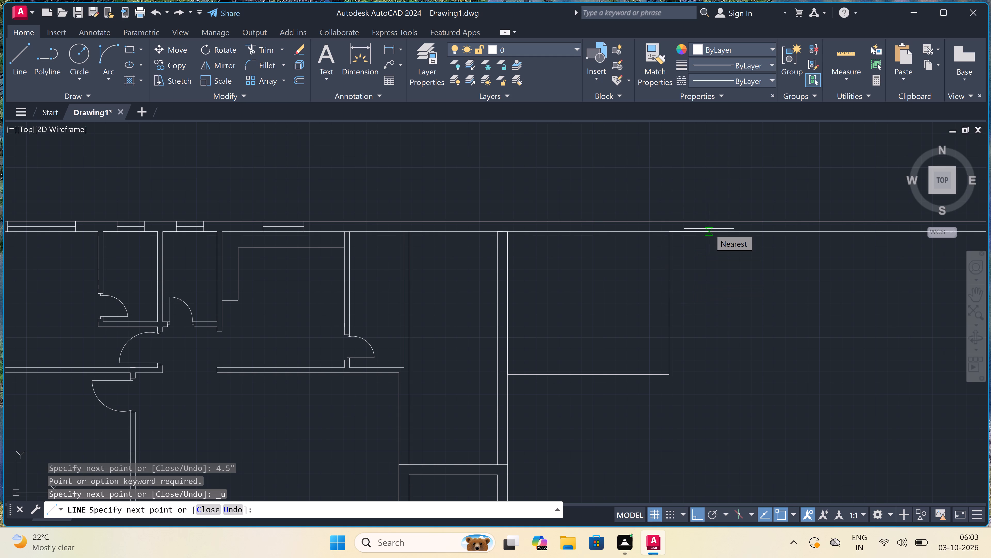
Draw the room's outer faces: 4.5" right, down level with the inner bottom line, 4.5" further down, and left to the existing vertical wall.
text(4.5")
key(space)
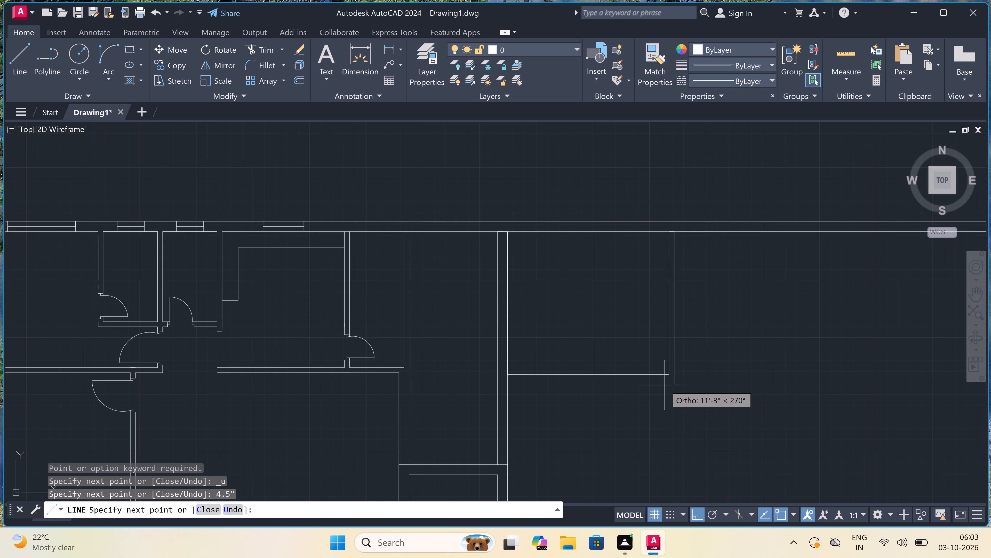
scroll(666, 385, up, 3)
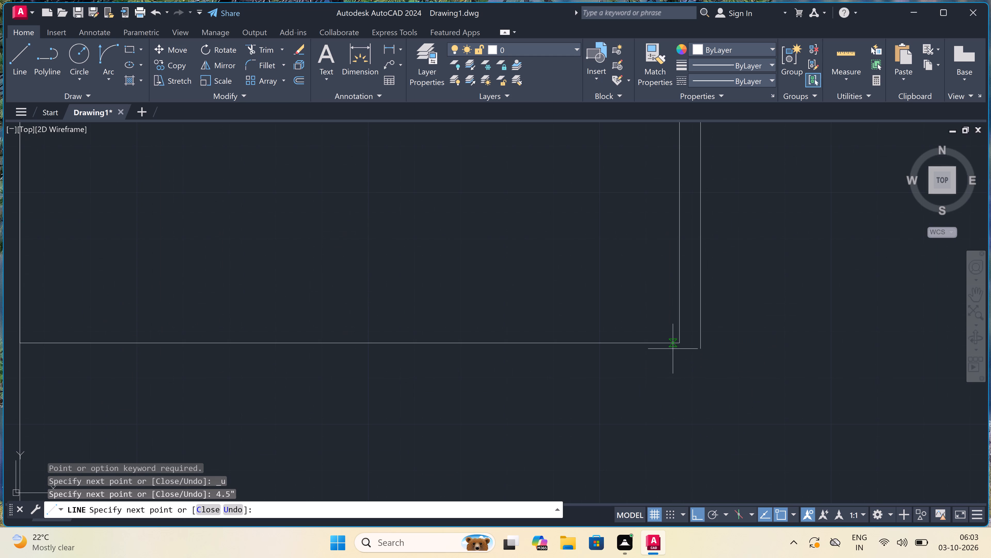
click(700, 343)
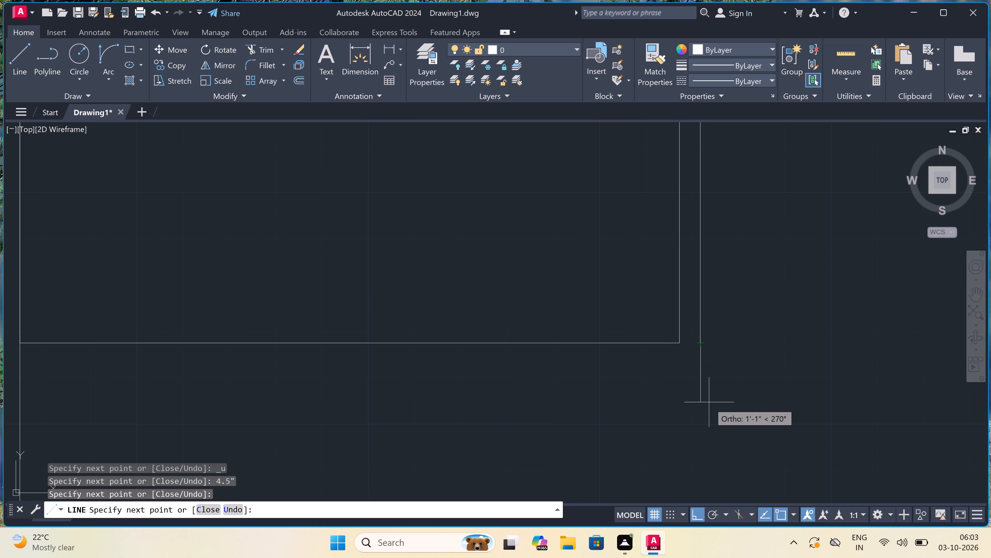
text(4.)
text(5")
key(space)
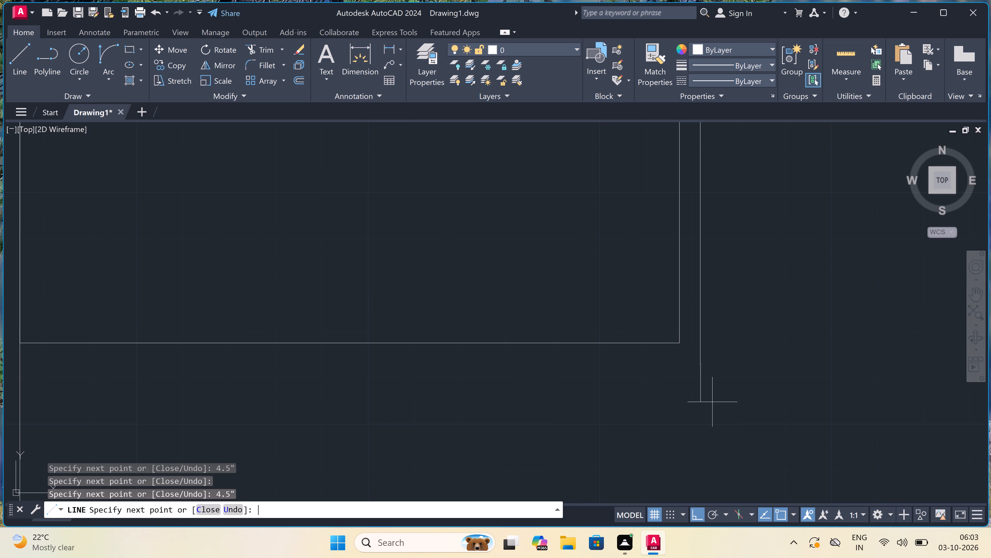
scroll(343, 411, down, 2)
scroll(128, 400, up, 3)
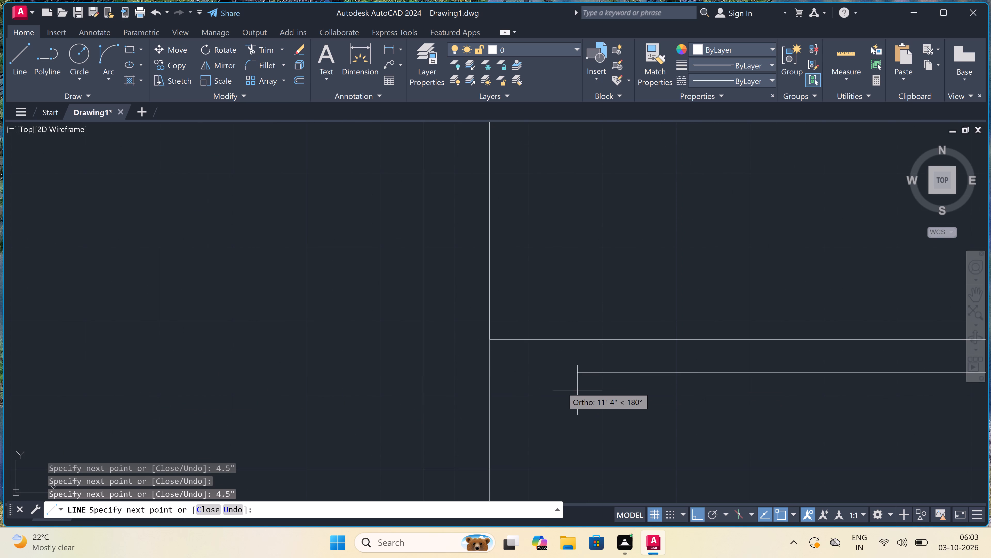
click(490, 373)
key(Escape)
scroll(490, 373, down, 2)
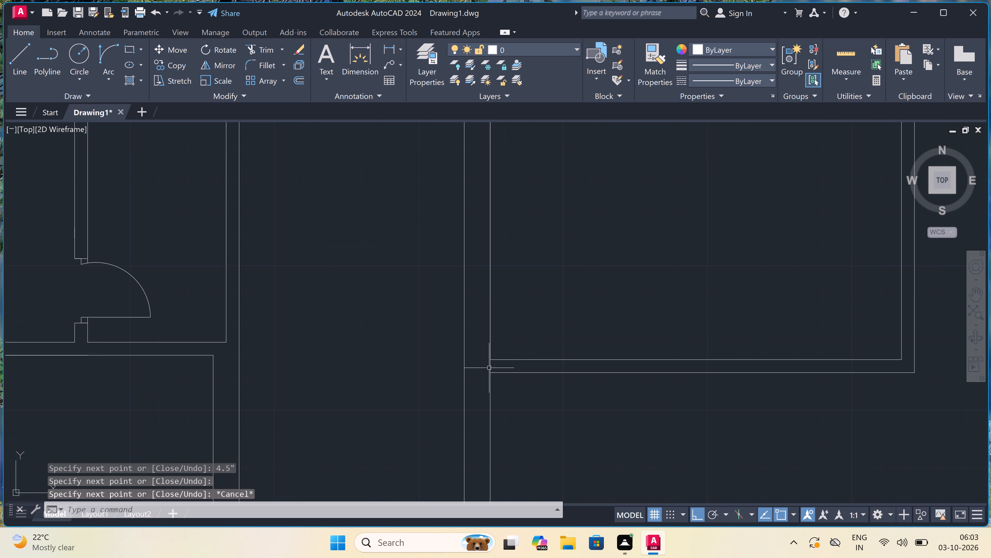
Draw a door jamb across the room's bottom wall near its right corner, with a 2" leftward stop from its midpoint and a 3' leaf upward.
scroll(489, 368, down, 4)
scroll(529, 363, up, 2)
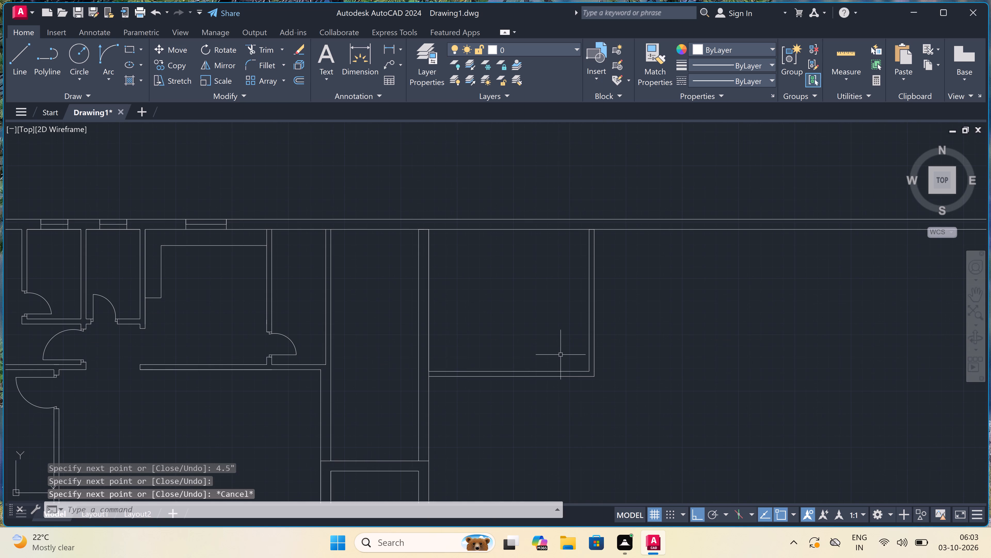
key(space)
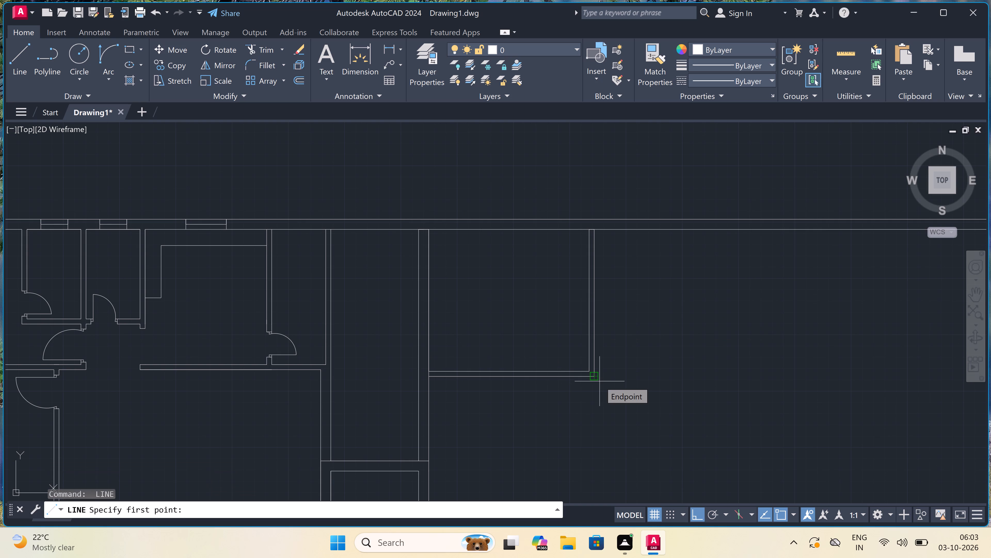
scroll(573, 365, up, 2)
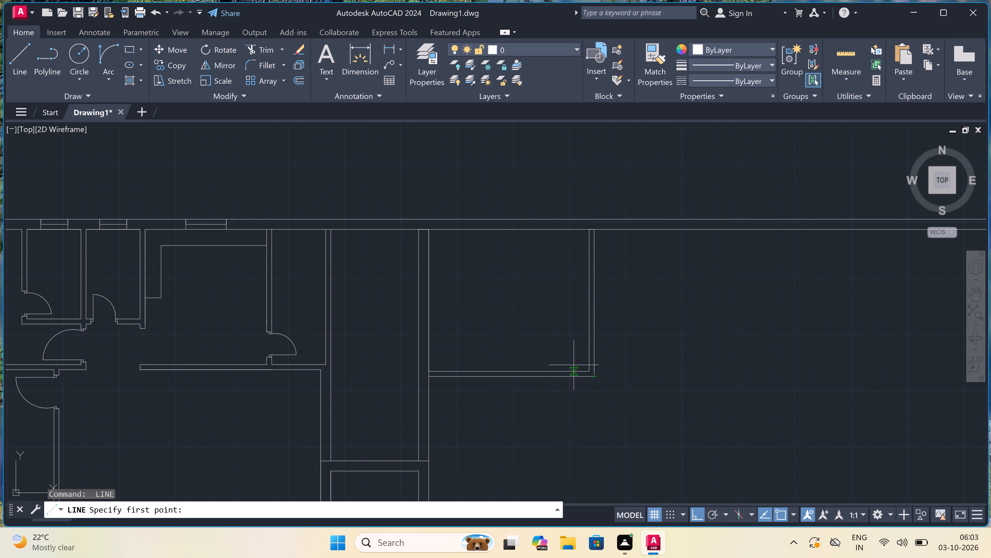
scroll(592, 376, up, 1)
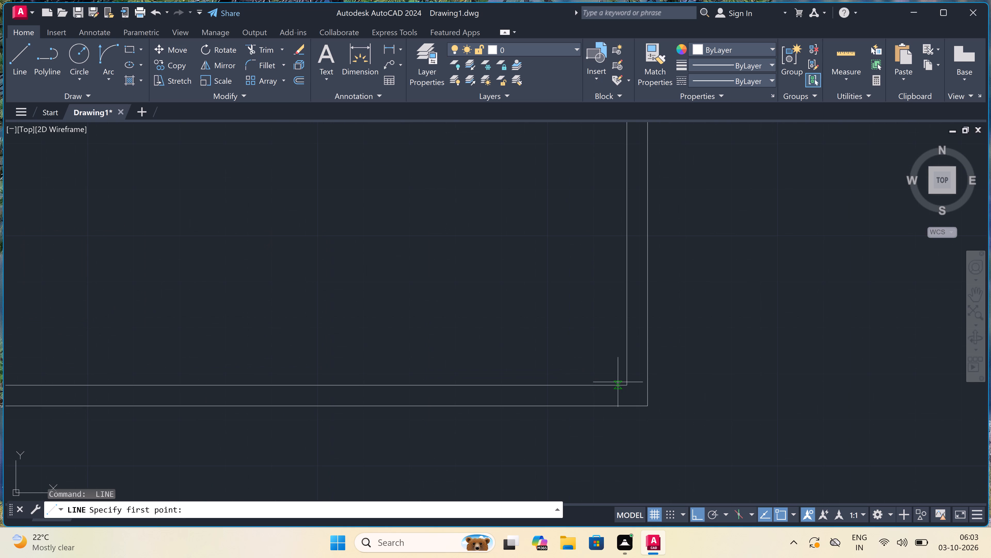
click(610, 387)
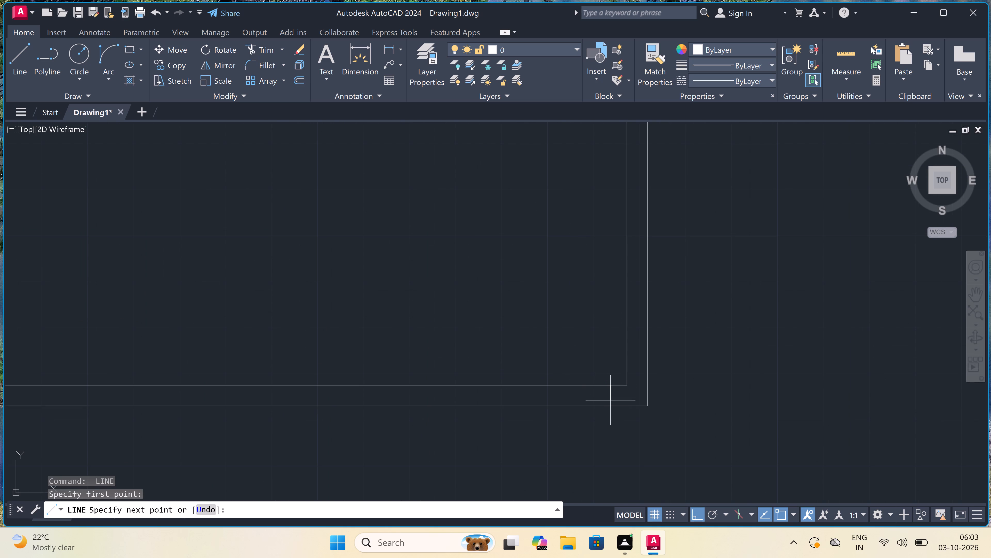
click(610, 406)
click(610, 398)
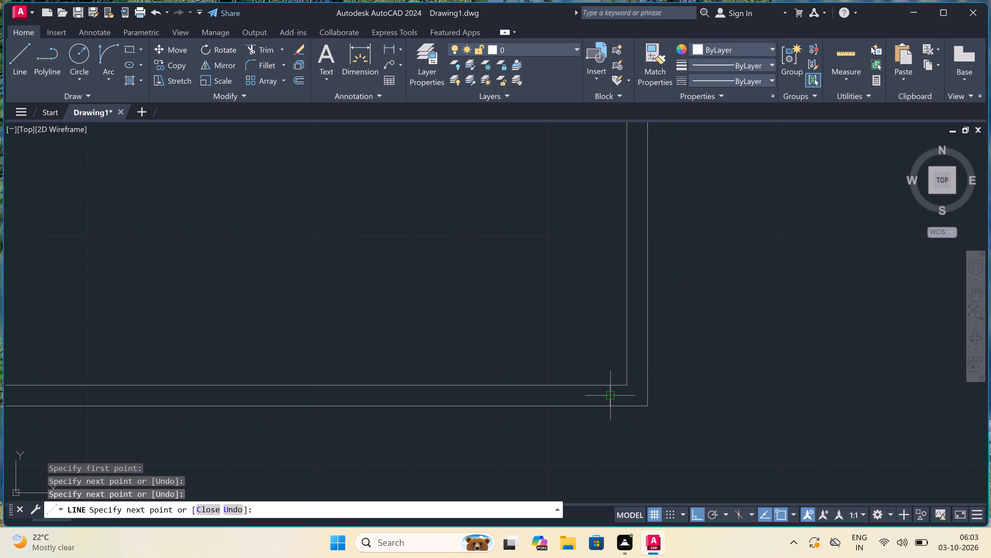
text(2")
key(space)
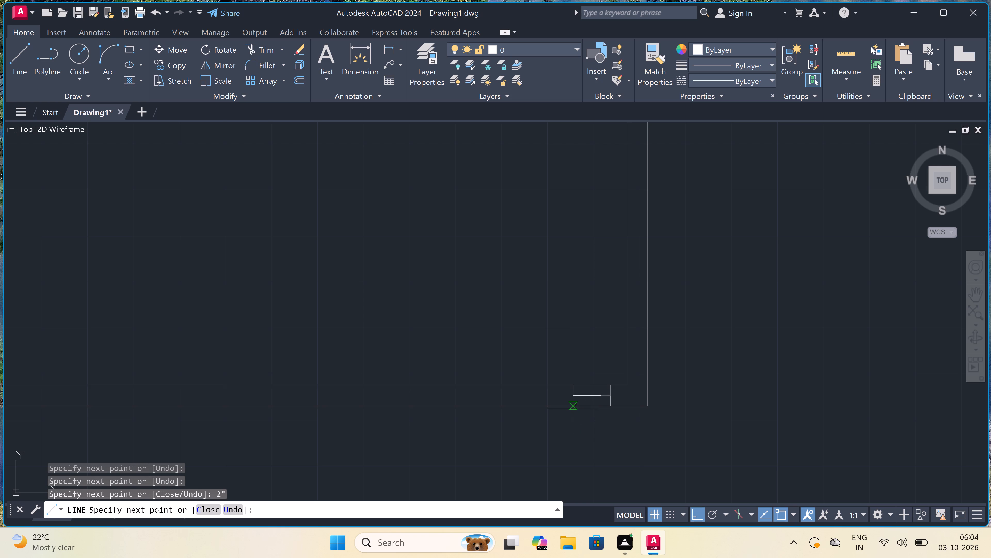
text(3')
key(space)
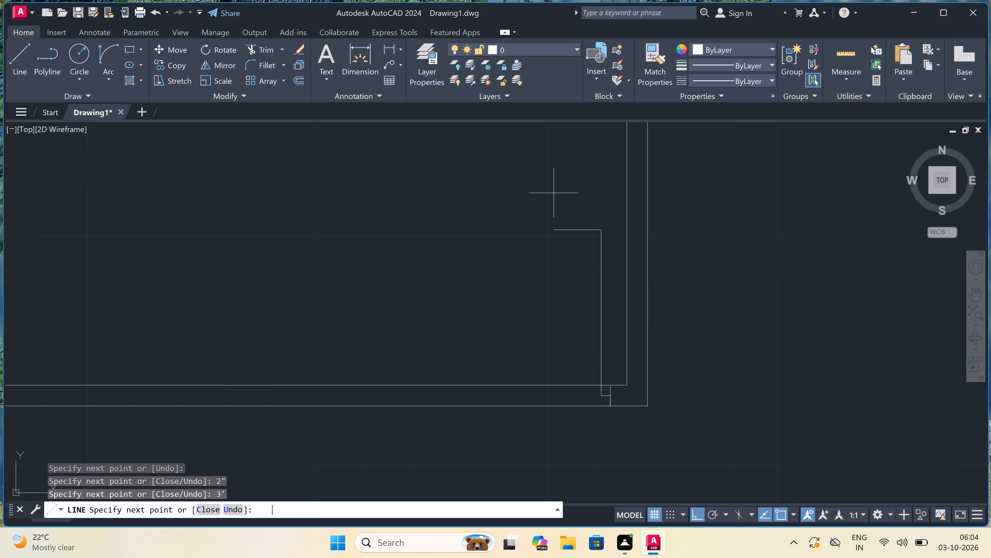
key(Escape)
Draw the opposite door jamb across the bottom wall, left of the leaf, with a 2" rightward stop from its midpoint.
key(space)
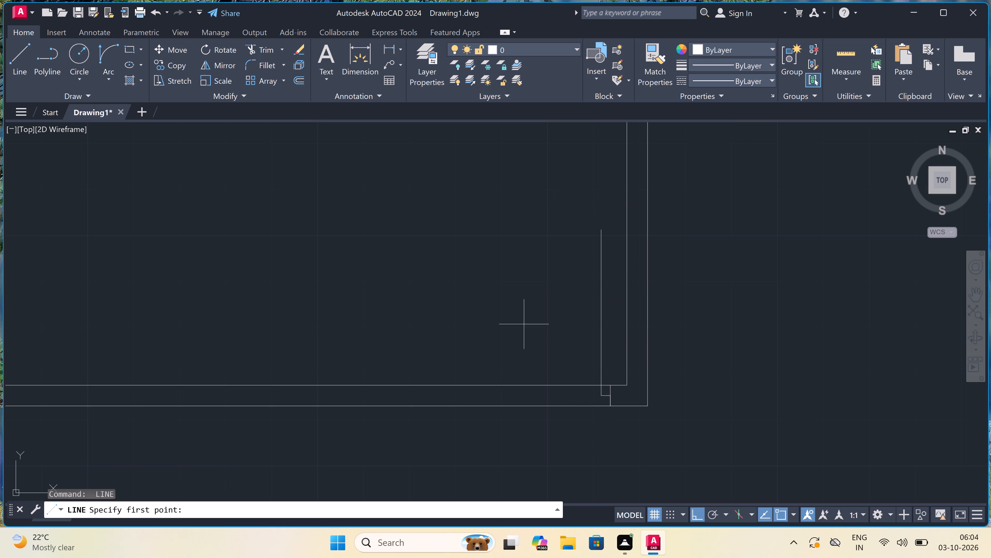
click(462, 386)
click(460, 411)
click(460, 397)
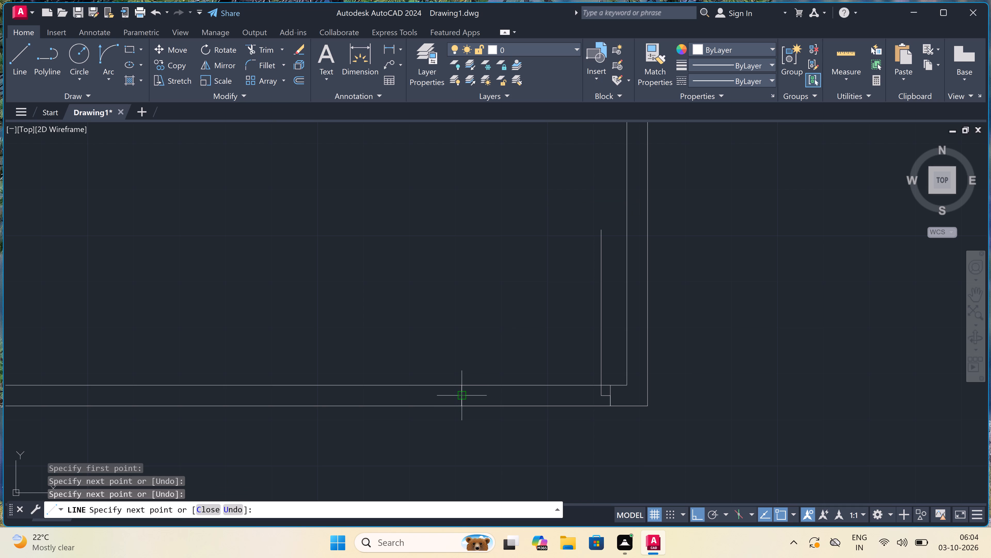
text(2")
key(space)
key(Escape)
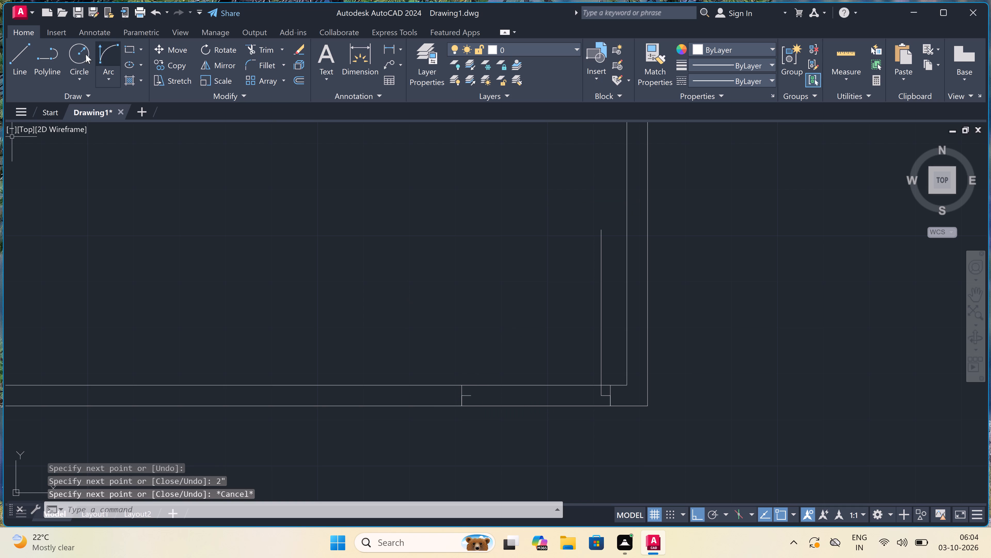
Draw the door swing arc from the leaf's top end to the end of the opposite jamb's stop.
drag(99, 59, 103, 60)
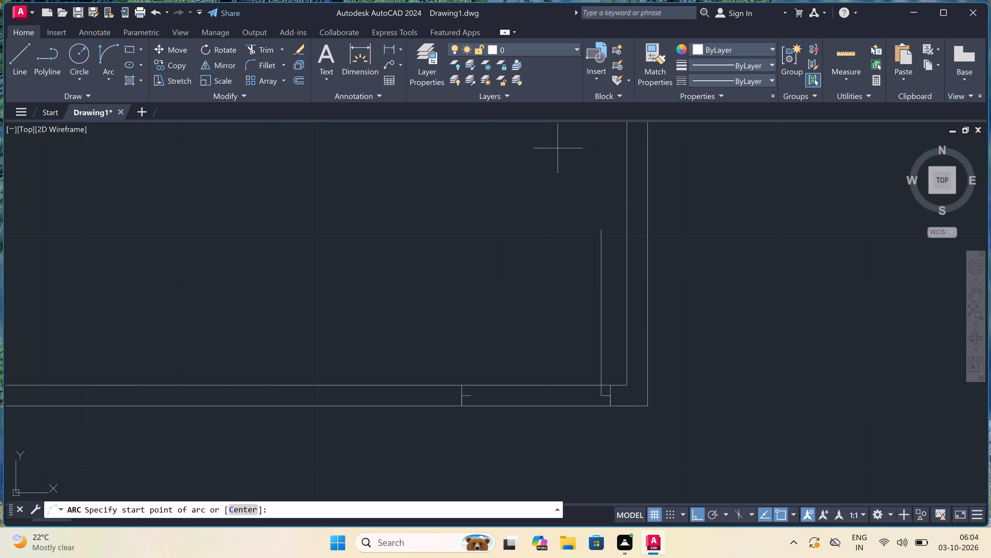
click(597, 227)
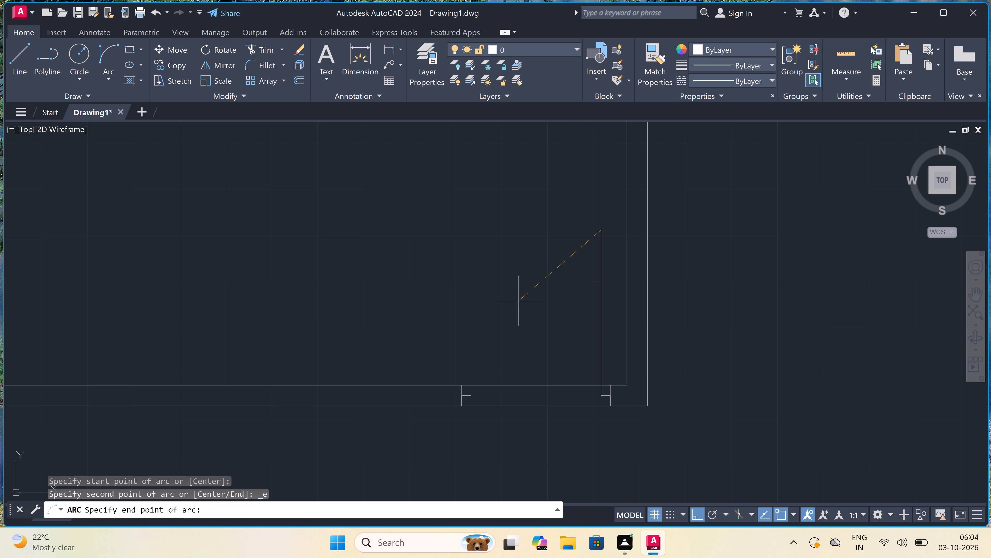
click(474, 393)
click(432, 326)
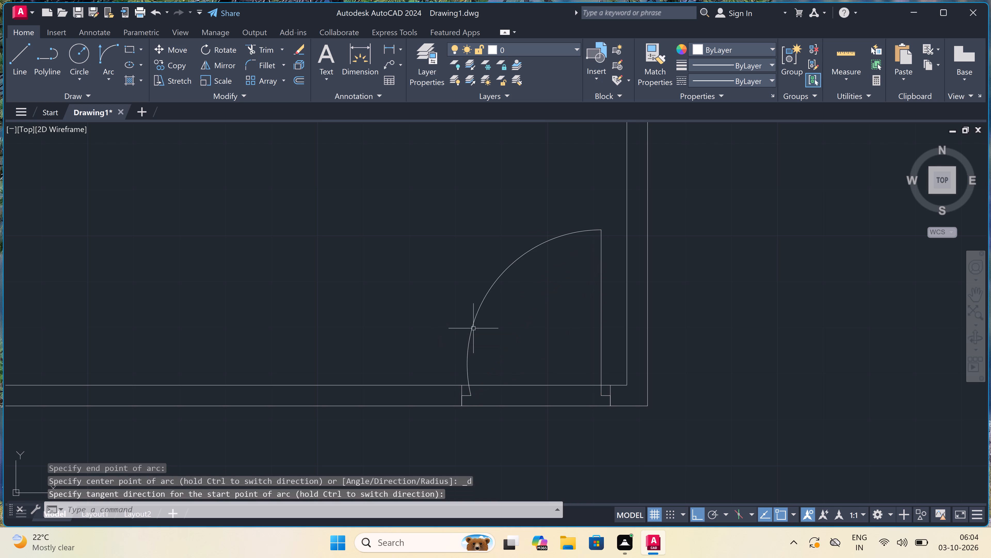
Trim the new room's two bottom wall lines between the door jambs to open the doorway.
key(t)
key(r)
key(space)
click(519, 356)
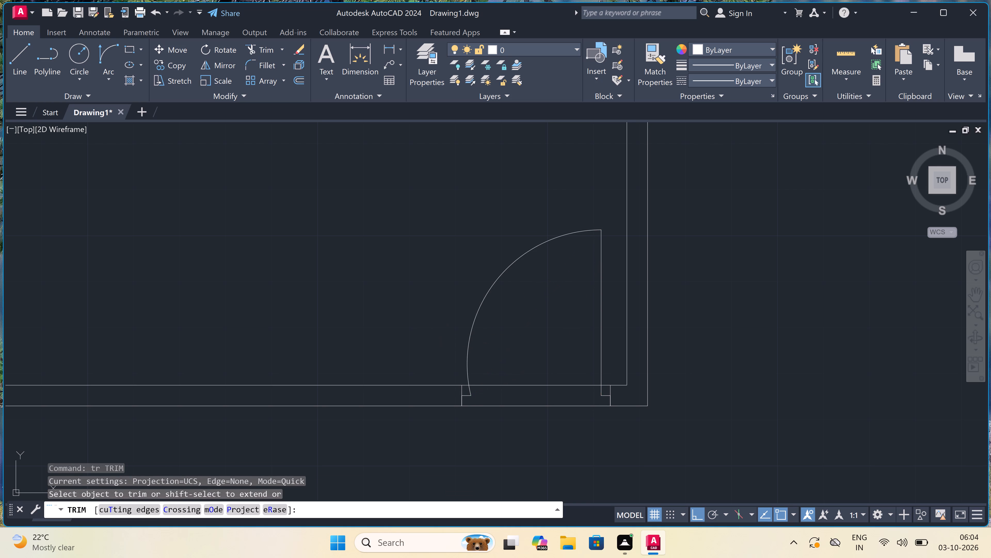
scroll(519, 356, down, 4)
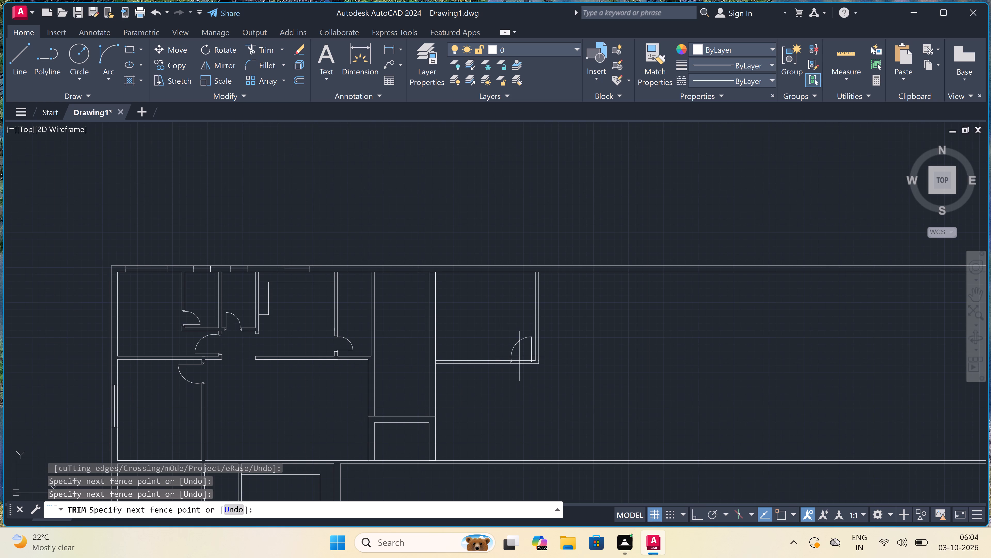
click(526, 397)
Trim the vertical wall line between the two faces of the room's bottom wall at their left junction.
scroll(454, 375, up, 2)
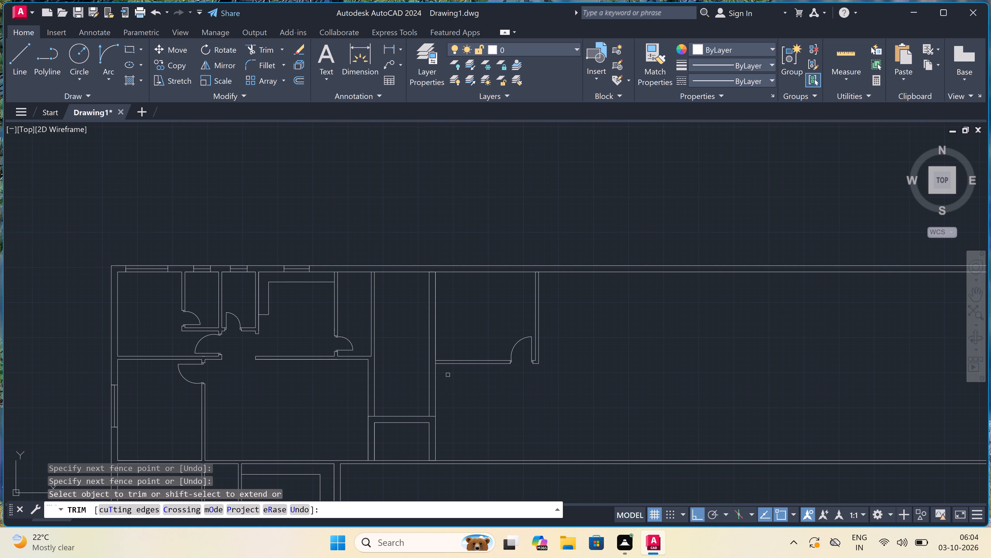
scroll(454, 375, up, 1)
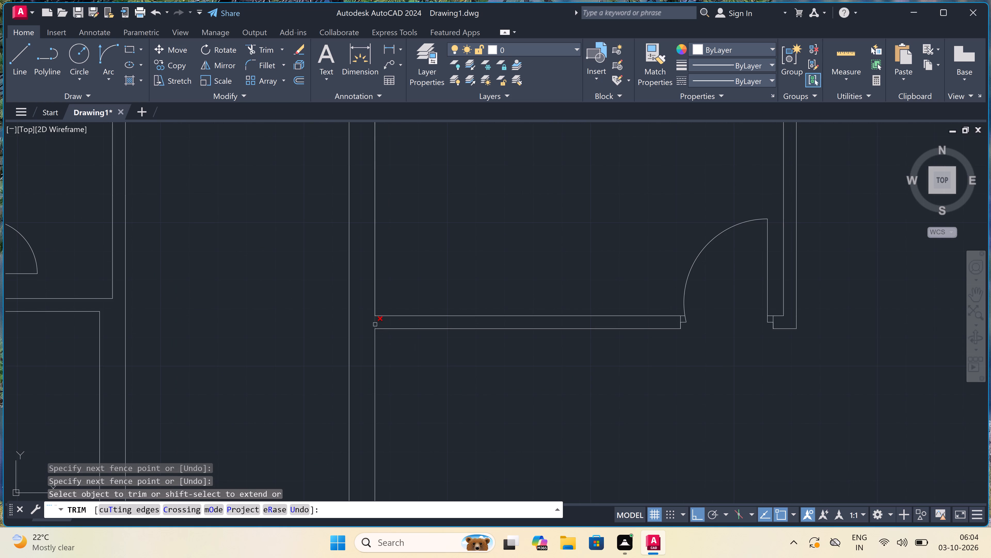
scroll(371, 322, up, 3)
click(371, 322)
click(437, 324)
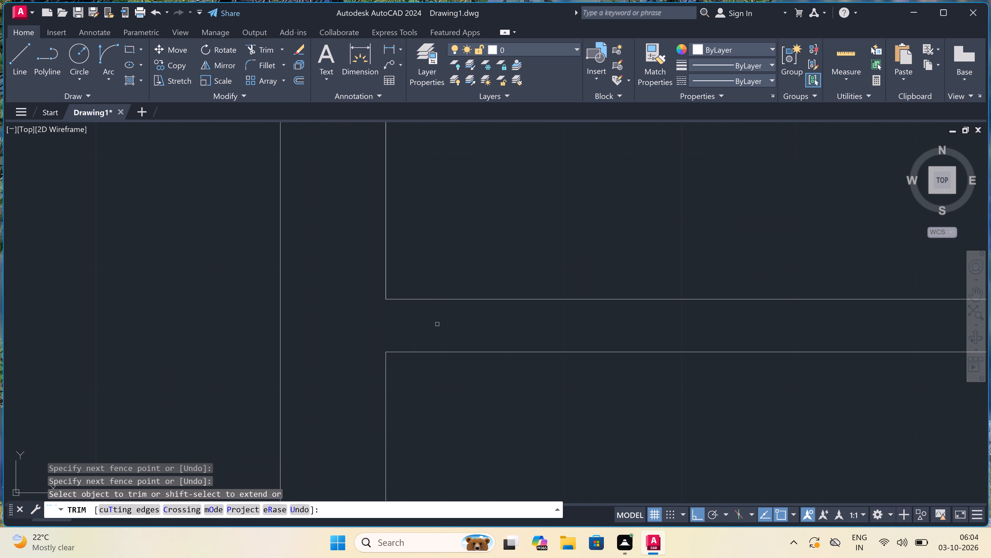
Trim the top outer wall's inner line across the thick vertical wall on the new room's left side.
scroll(437, 324, down, 7)
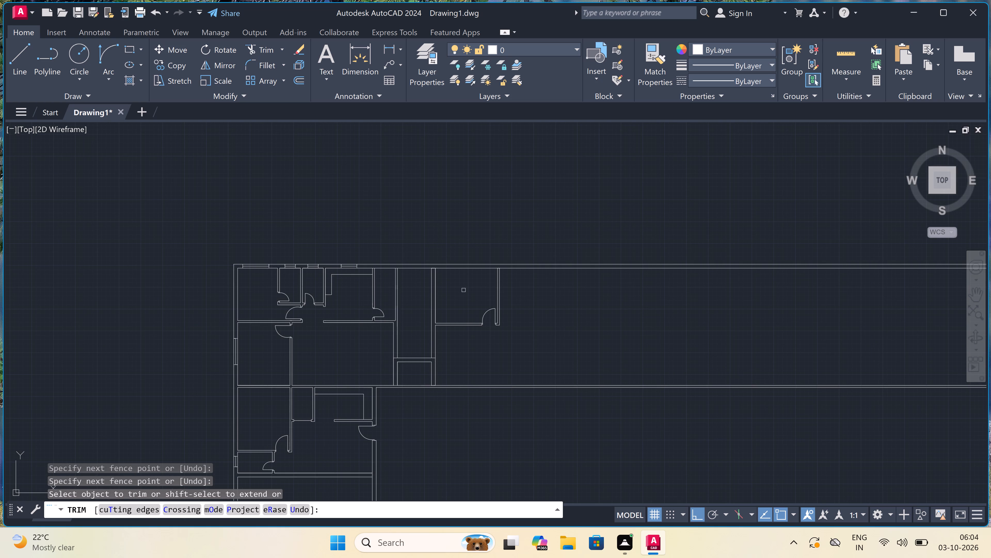
scroll(466, 282, up, 2)
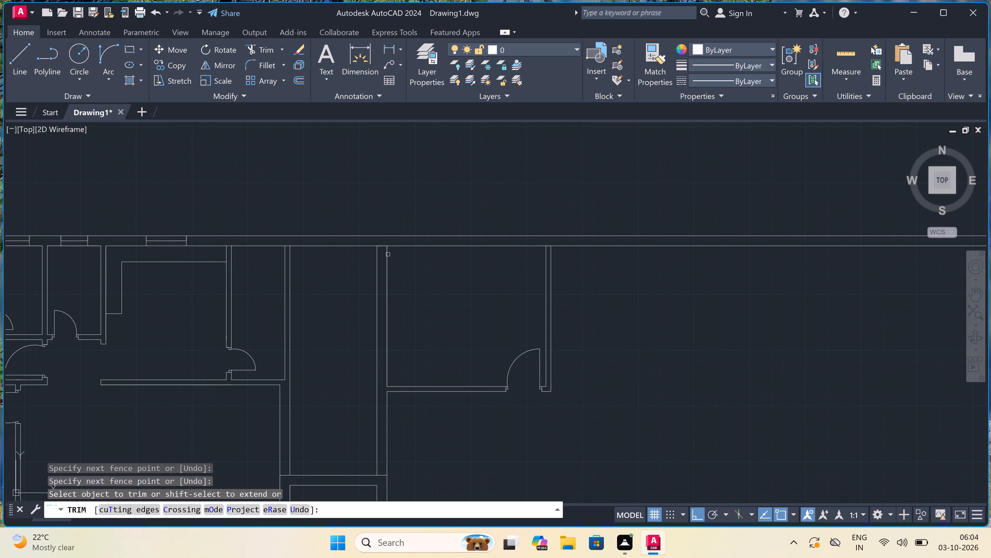
scroll(386, 251, up, 3)
drag(367, 211, 369, 214)
click(371, 258)
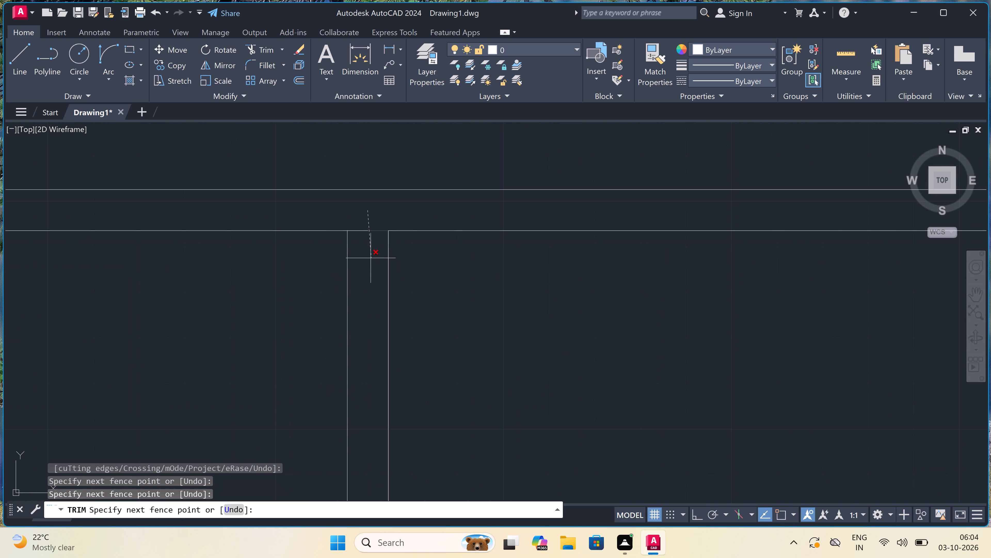
click(360, 237)
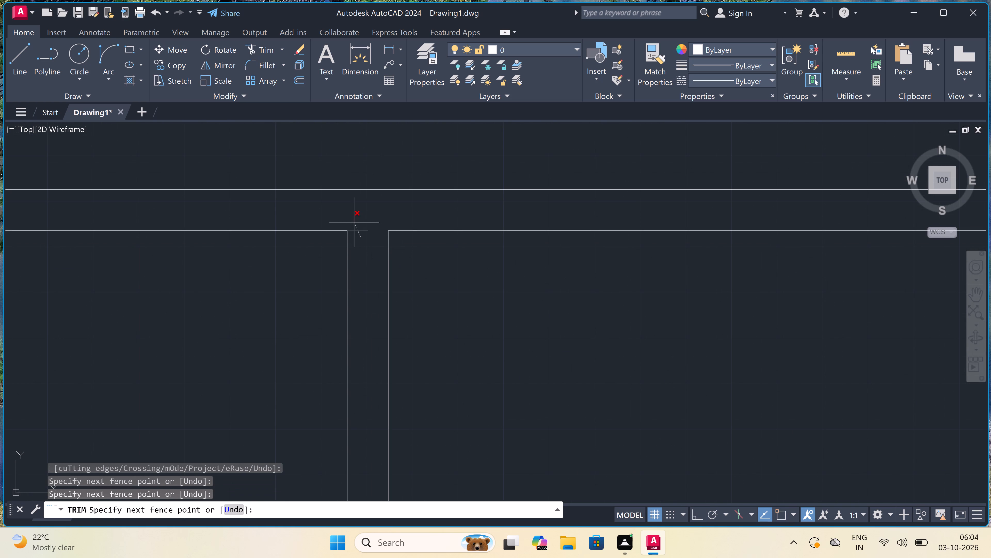
click(352, 218)
Trim the top outer wall's inner line between the two faces of the new room's right wall.
scroll(353, 218, down, 3)
scroll(506, 223, up, 1)
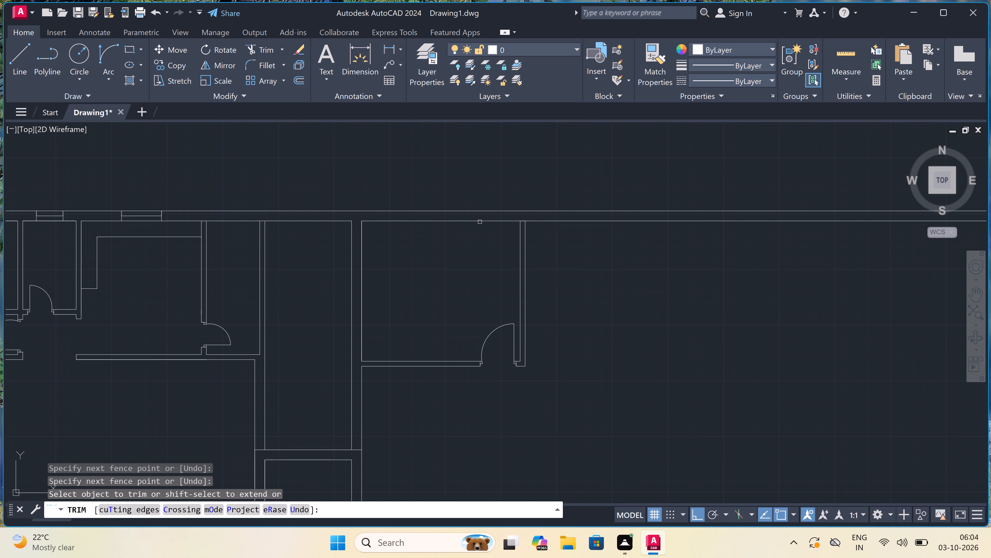
scroll(506, 223, up, 1)
scroll(566, 222, up, 2)
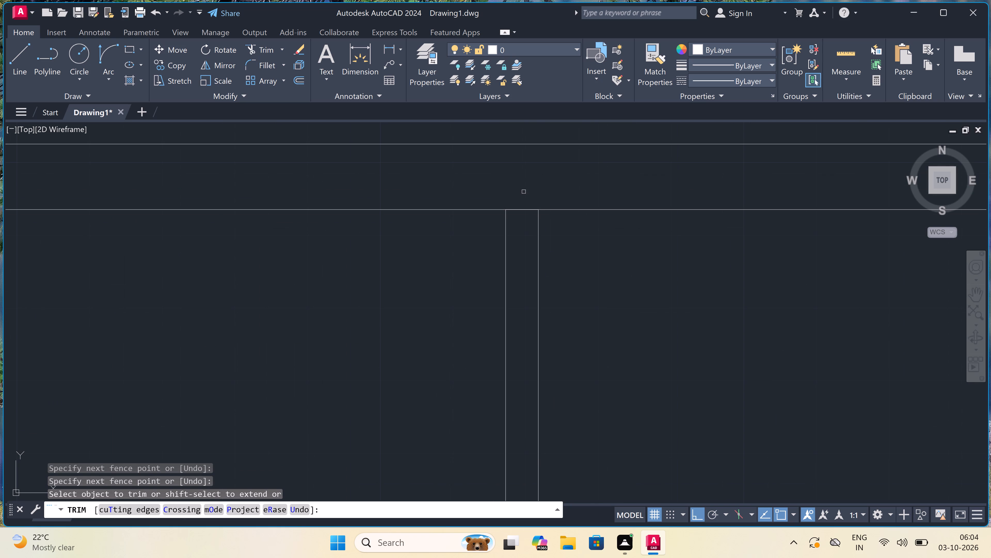
click(519, 195)
click(522, 229)
scroll(522, 229, down, 6)
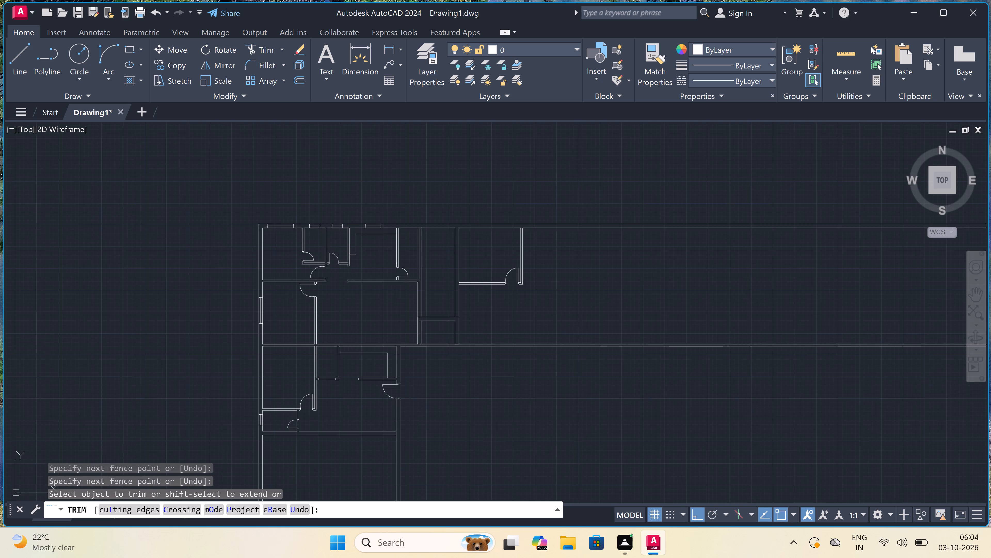
Trim the top outer wall's inner line across both partitions bounding the narrow room right of the L-shaped counter lines.
scroll(332, 230, up, 3)
scroll(609, 210, up, 1)
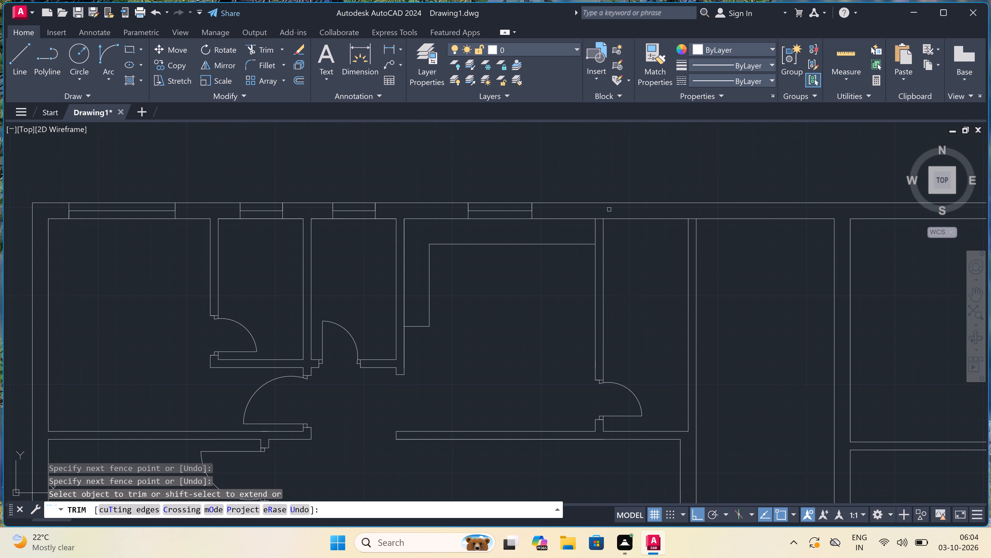
click(592, 225)
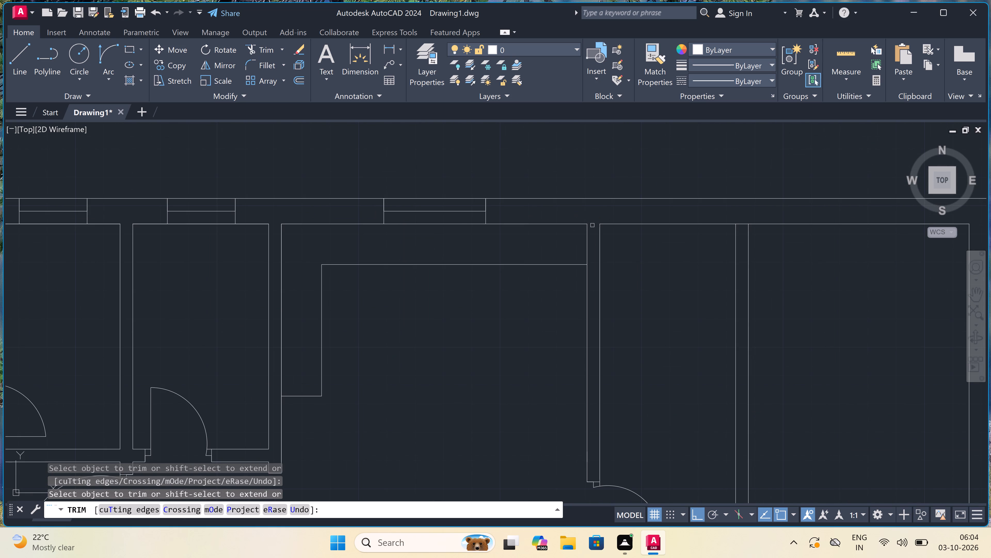
scroll(592, 225, down, 1)
scroll(699, 213, up, 2)
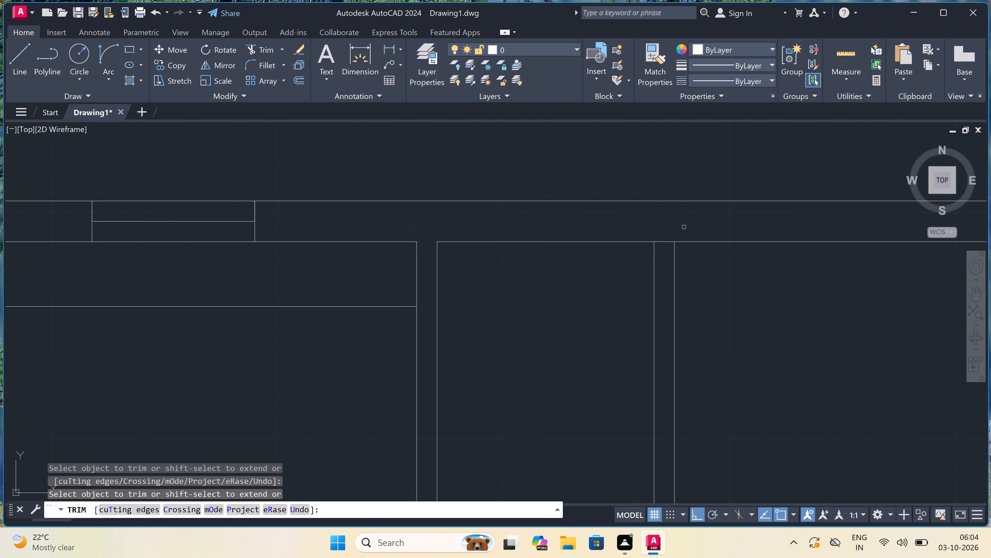
click(663, 242)
click(663, 242)
key(Escape)
Offset the outer face of the new room's right wall 7'10.5" to the right.
scroll(507, 267, down, 2)
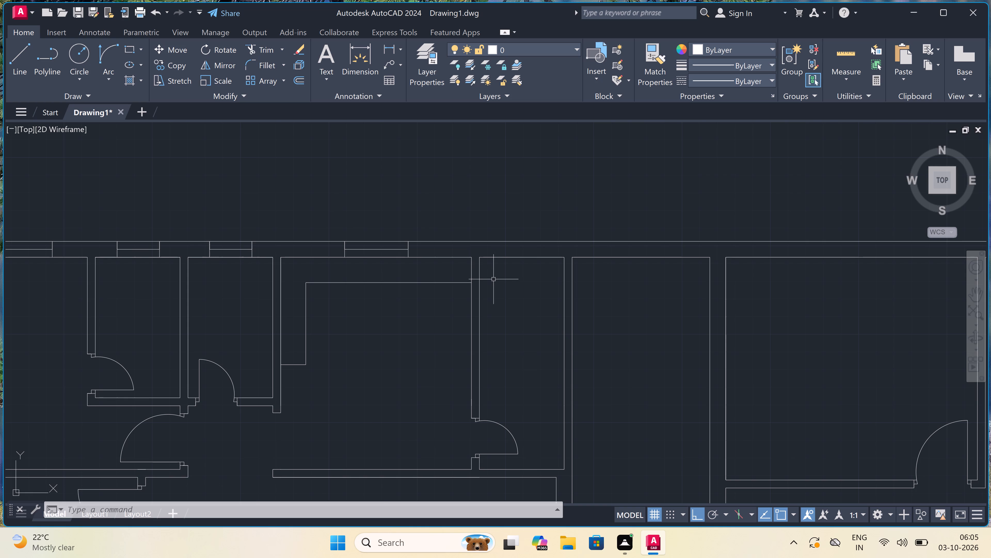
scroll(478, 283, down, 3)
scroll(570, 296, up, 1)
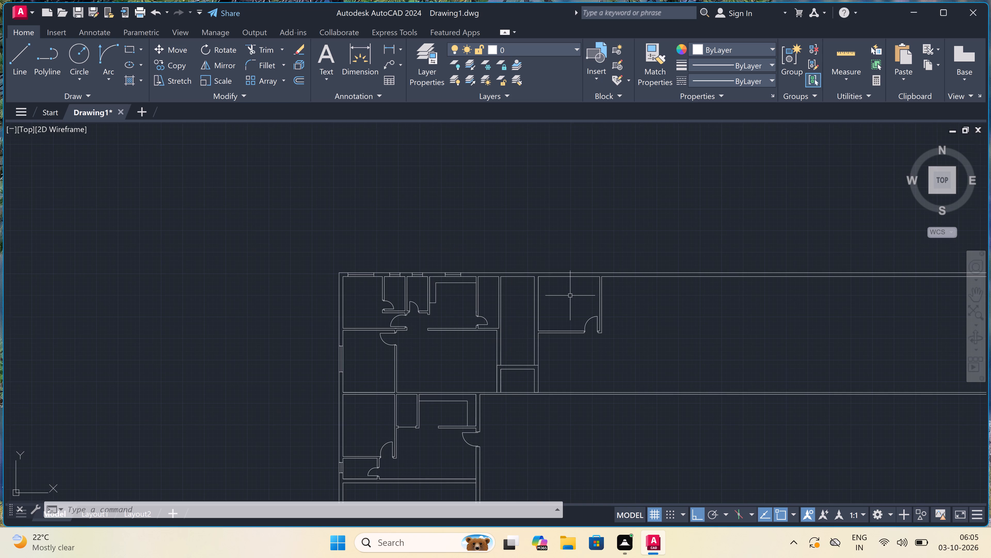
scroll(571, 297, down, 3)
scroll(595, 298, up, 3)
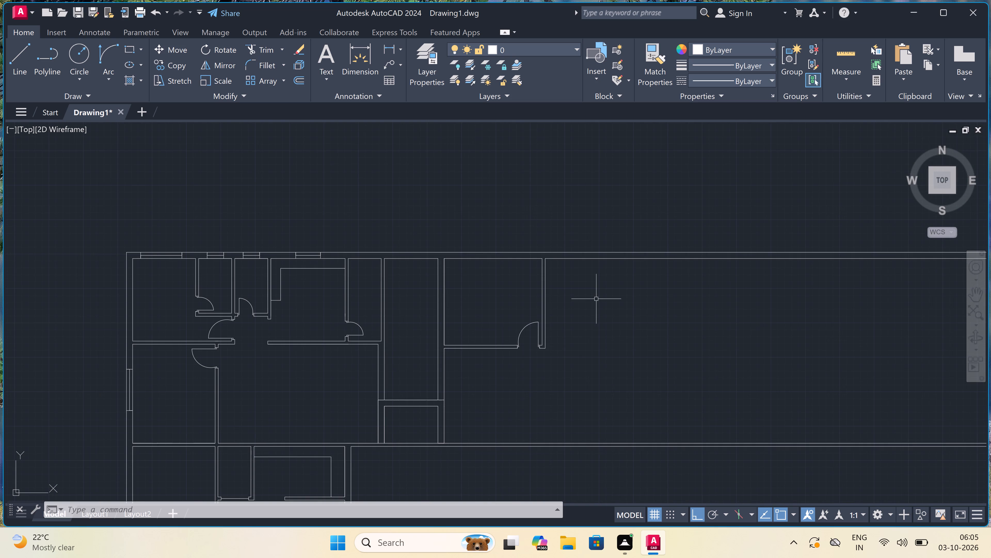
key(o)
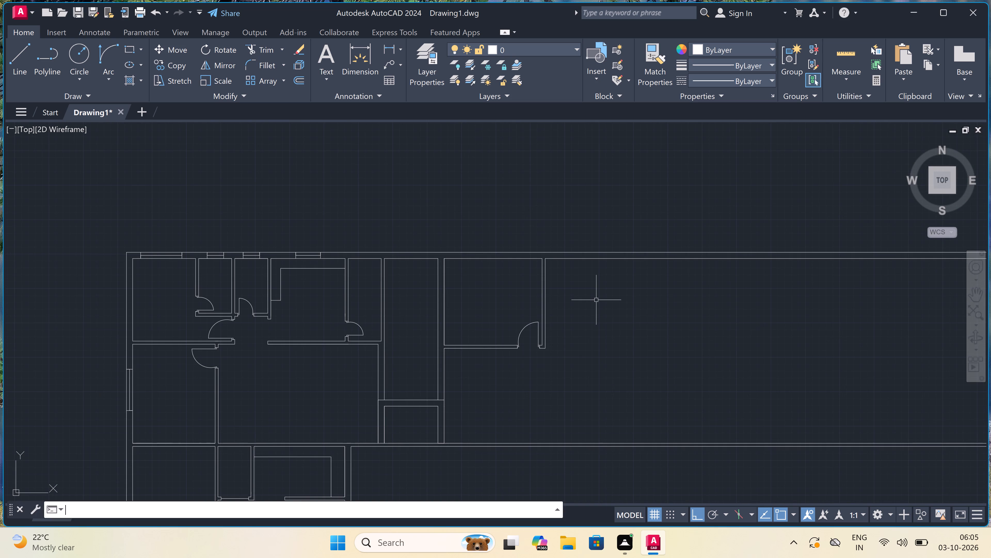
key(space)
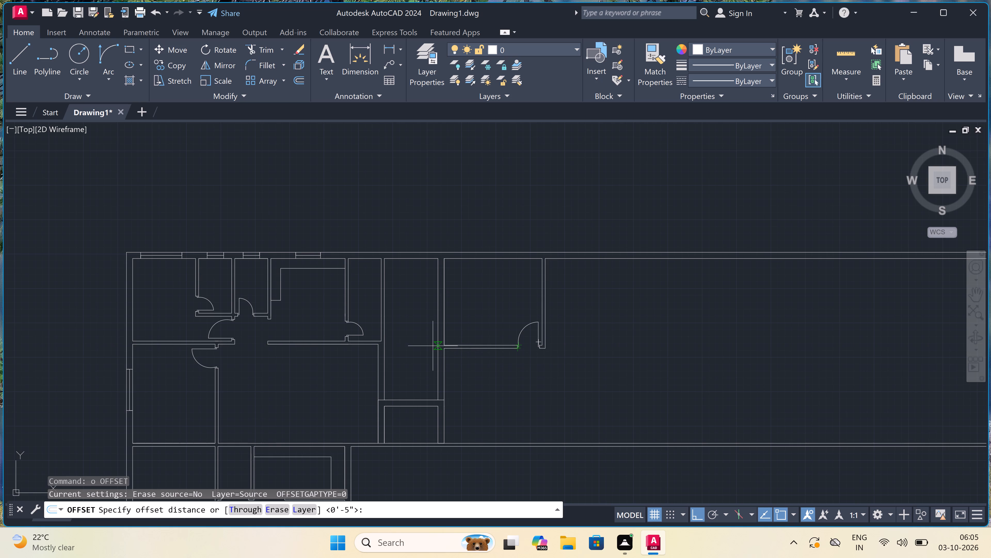
scroll(433, 346, up, 1)
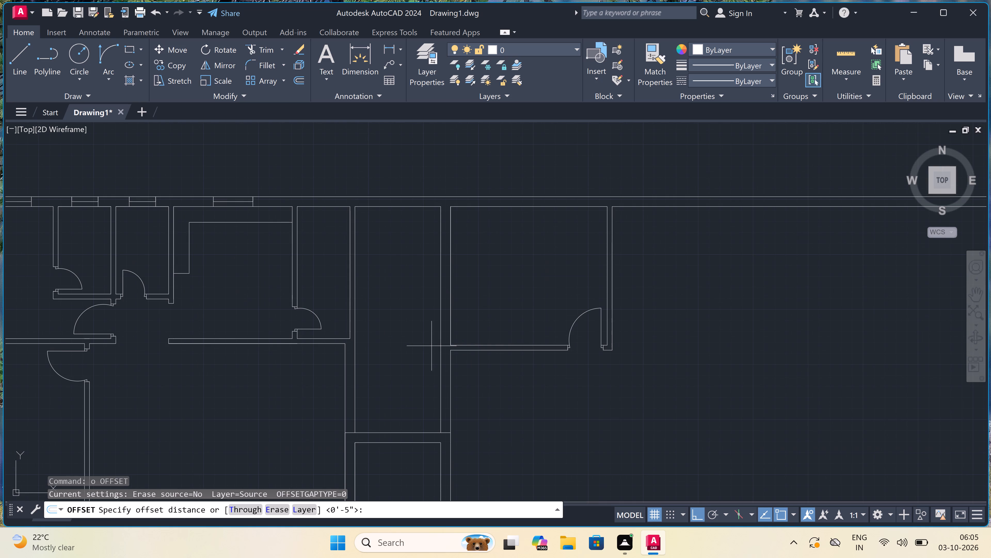
scroll(553, 319, down, 3)
scroll(596, 298, up, 2)
scroll(533, 314, up, 2)
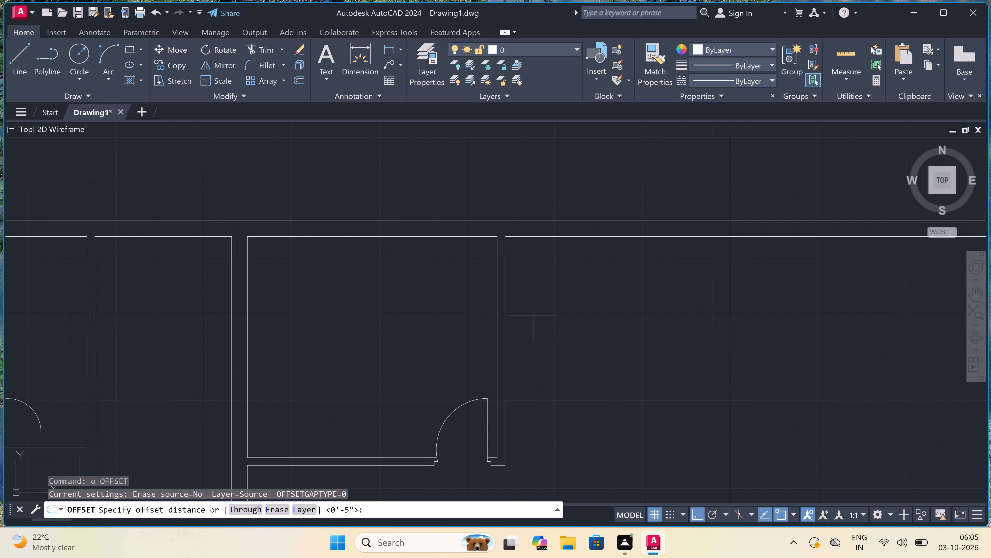
click(511, 317)
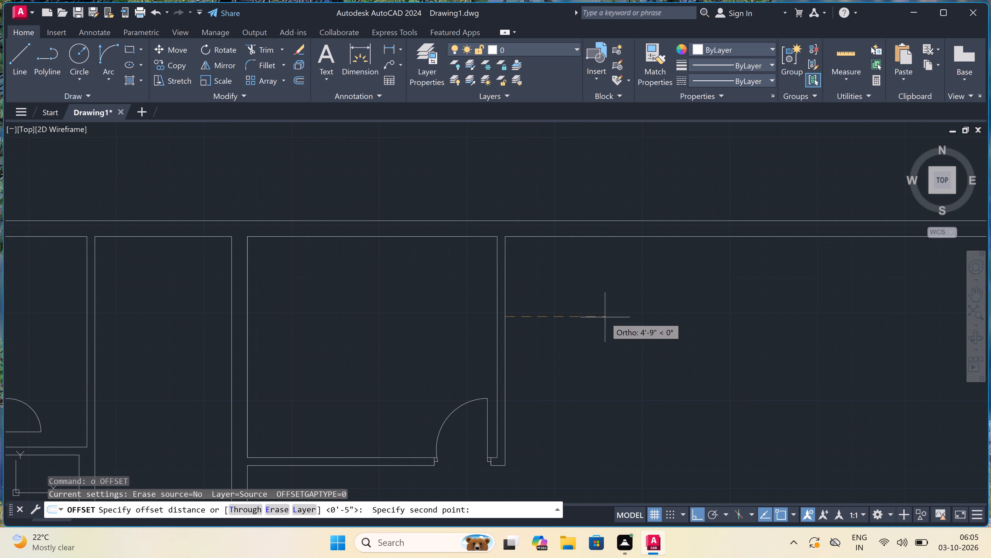
key(7)
key(apostrophe)
key(1)
key(0)
text(.5)
key(shift+quotedbl)
key(space)
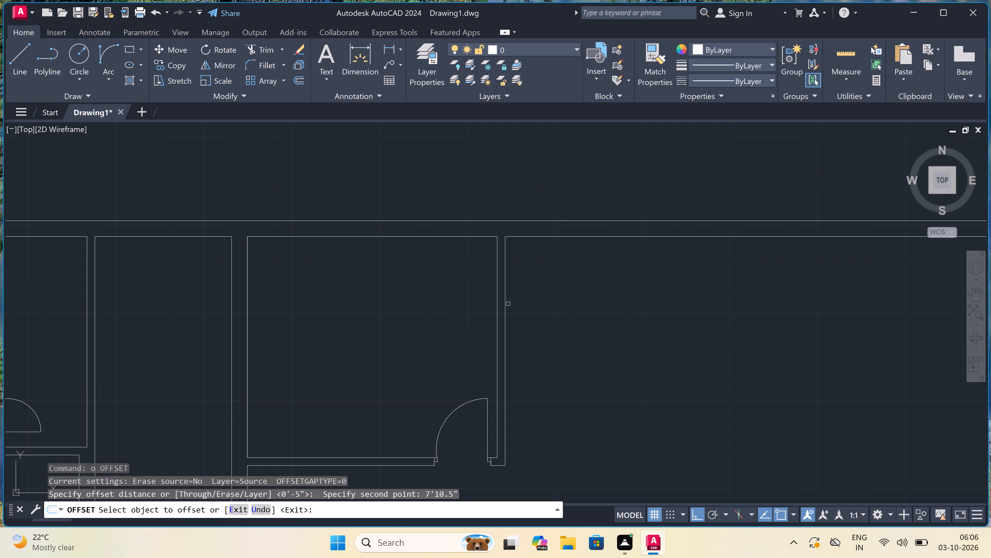
drag(505, 300, 508, 300)
click(595, 310)
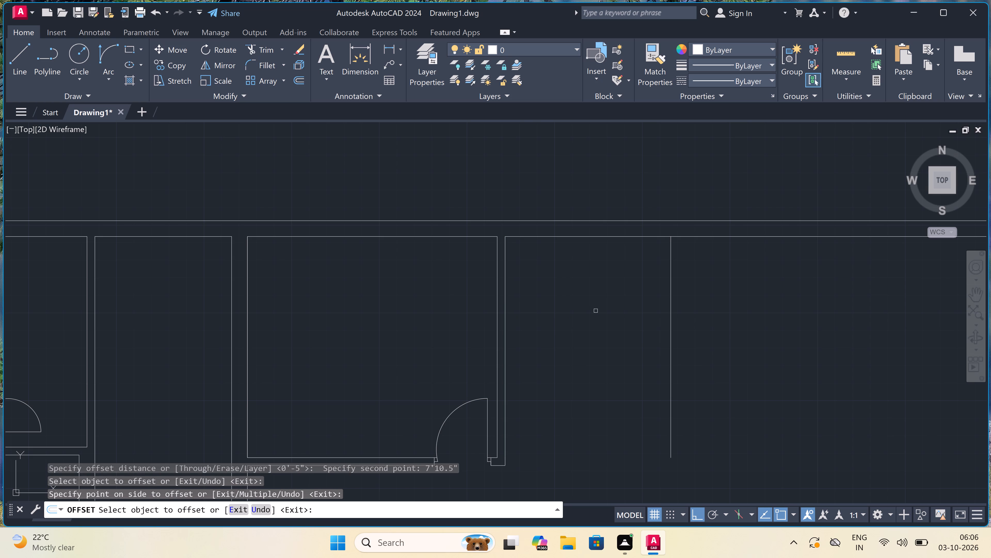
key(Escape)
Offset the newly placed vertical wall line 4.5" to the right to form the narrow room's right wall.
key(space)
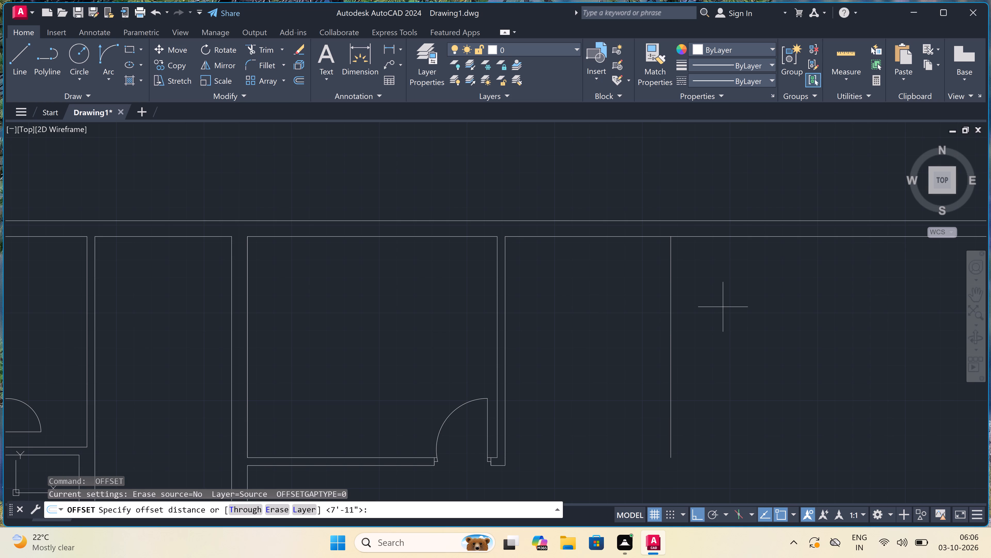
click(673, 301)
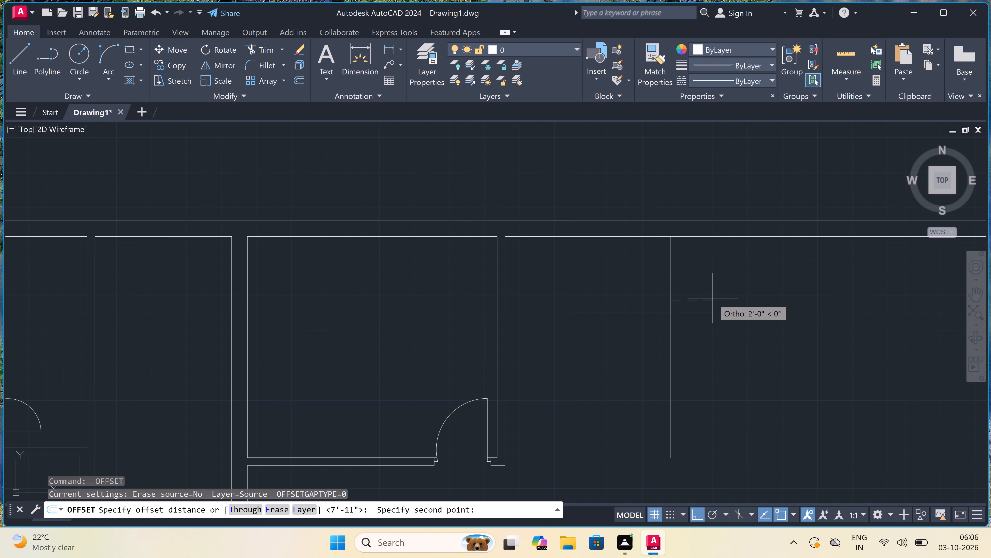
key(4)
text(.5)
text(")
key(space)
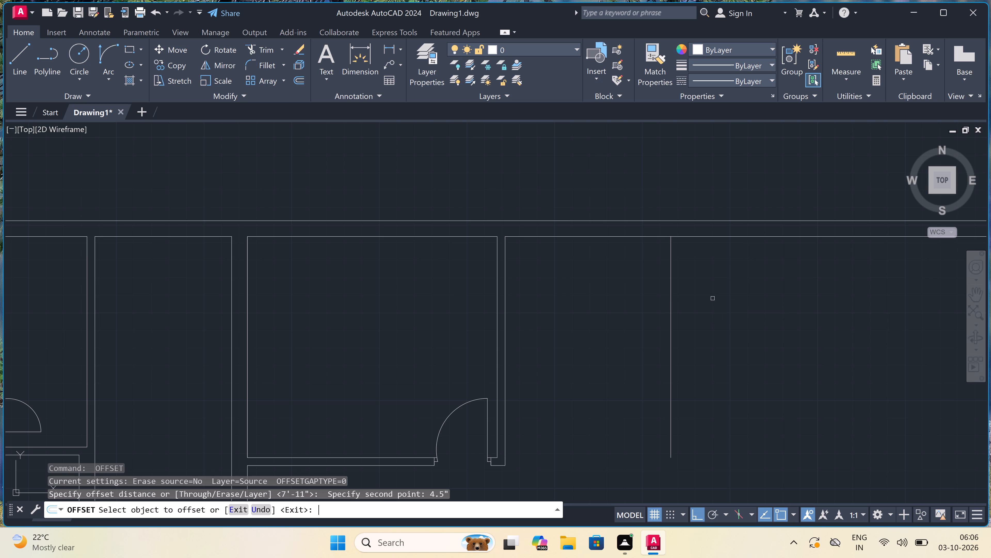
click(672, 299)
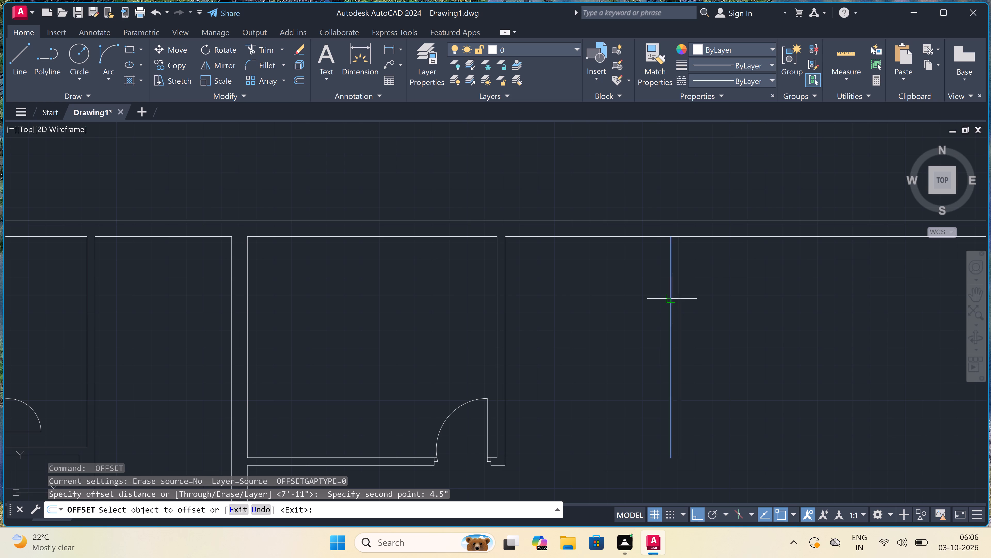
click(686, 302)
key(Escape)
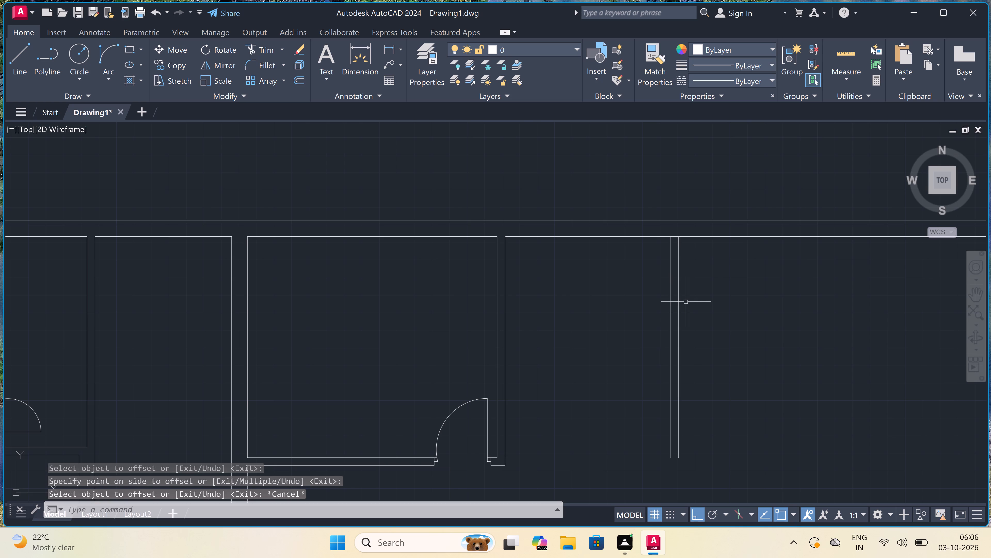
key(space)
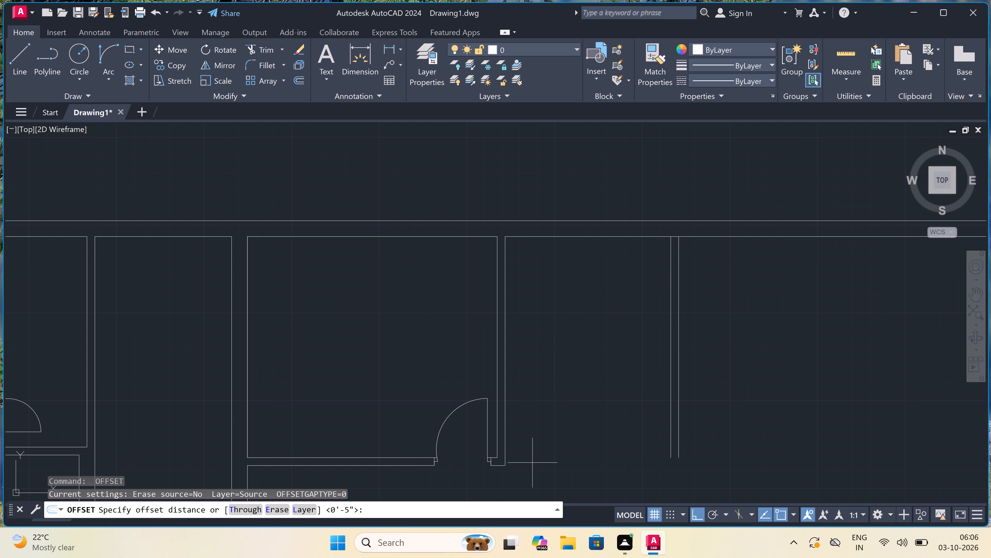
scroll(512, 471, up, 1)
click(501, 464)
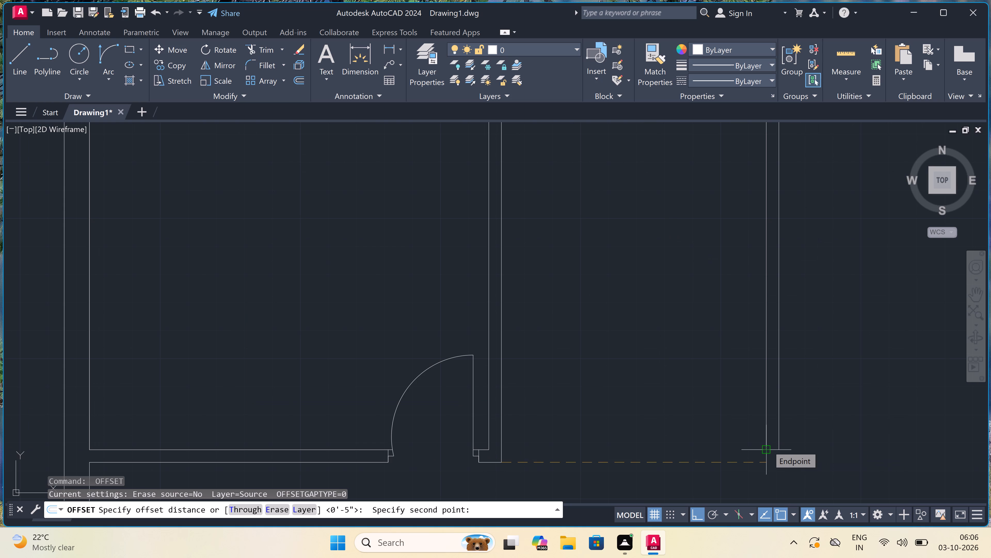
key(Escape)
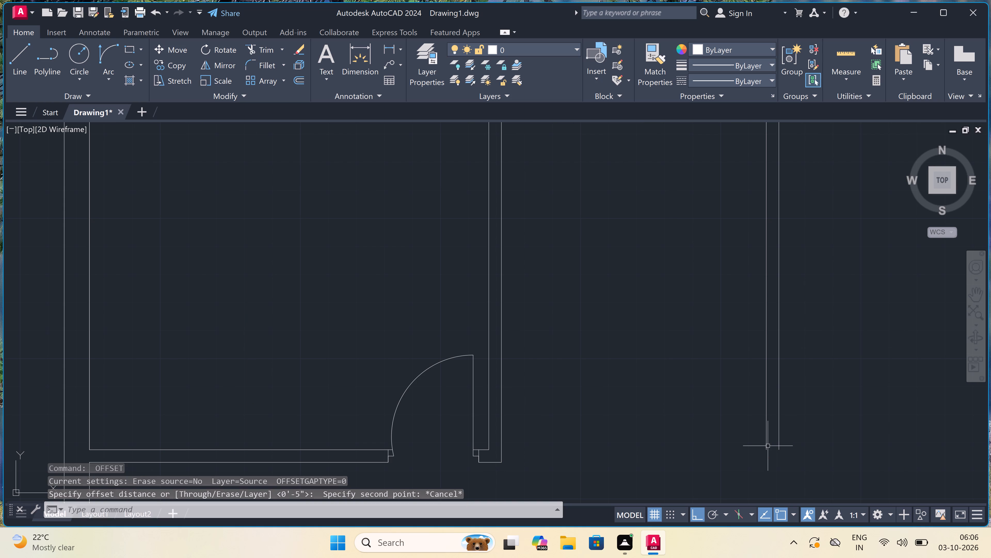
Draw the narrow room's bottom wall from the left wall's lower corner to the right wall's outer face, with its inner line closed off partway back.
text(l)
key(space)
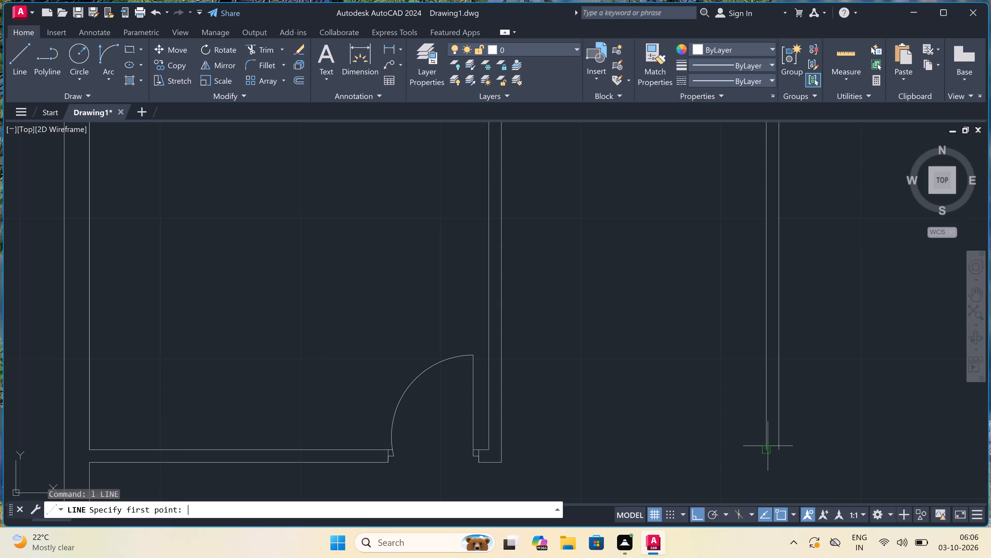
click(502, 467)
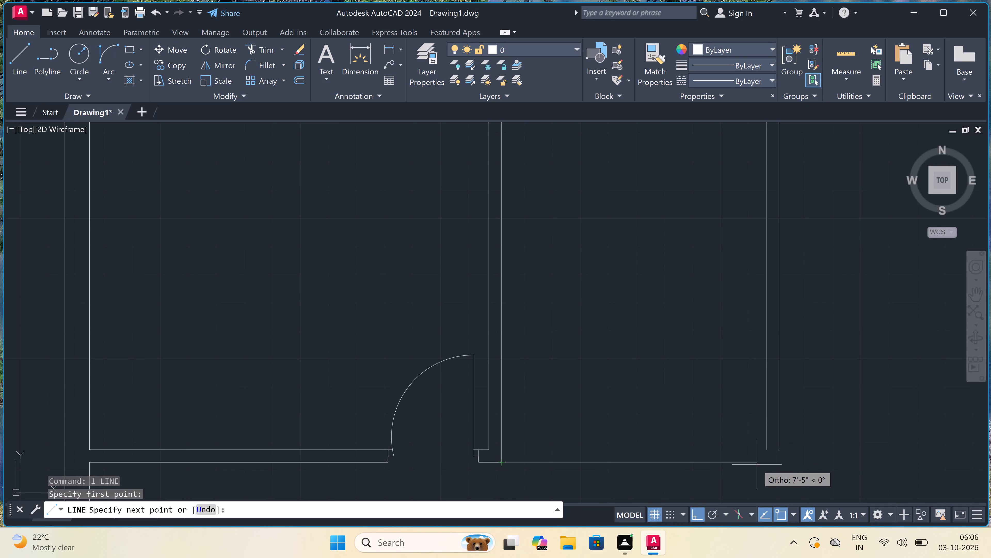
scroll(764, 468, up, 4)
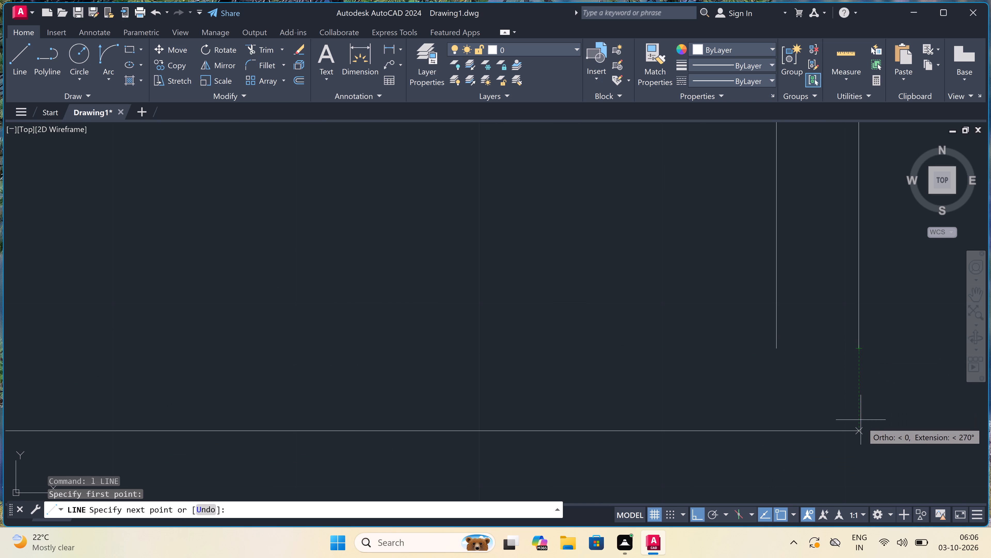
click(858, 431)
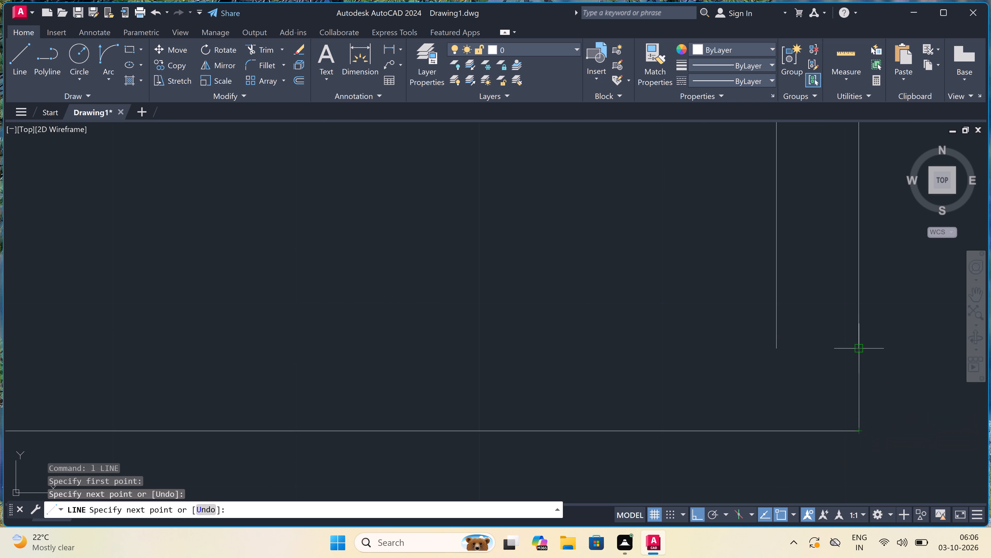
click(862, 349)
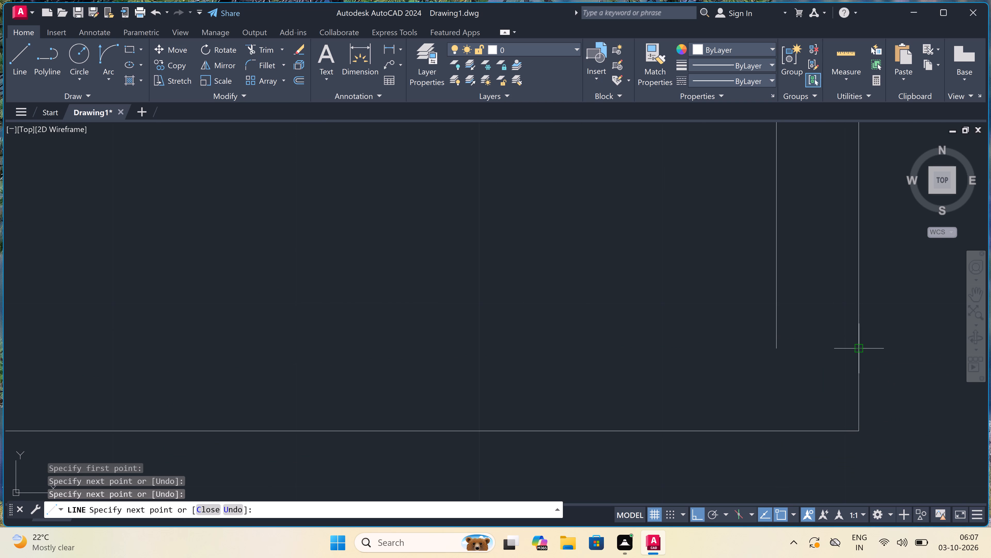
scroll(853, 355, down, 3)
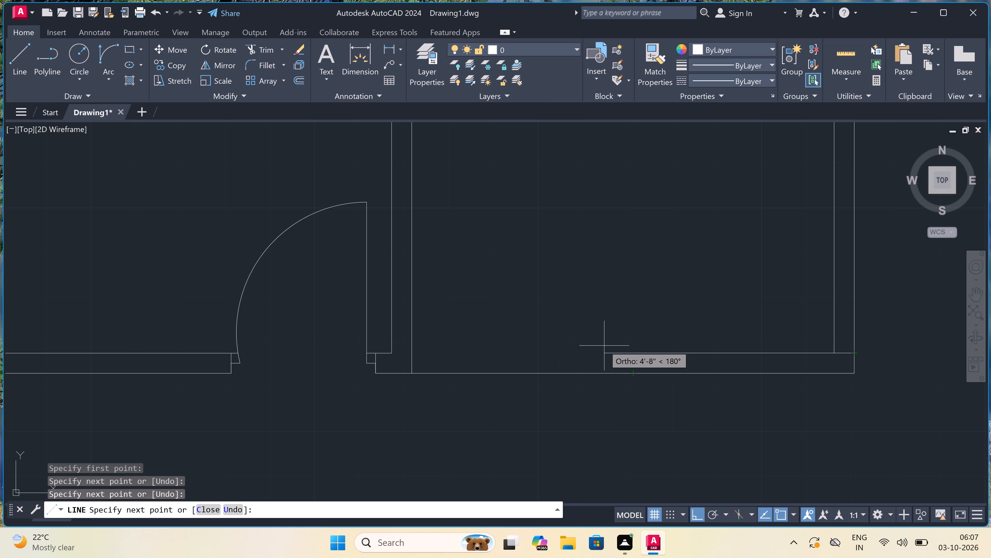
click(591, 351)
click(590, 373)
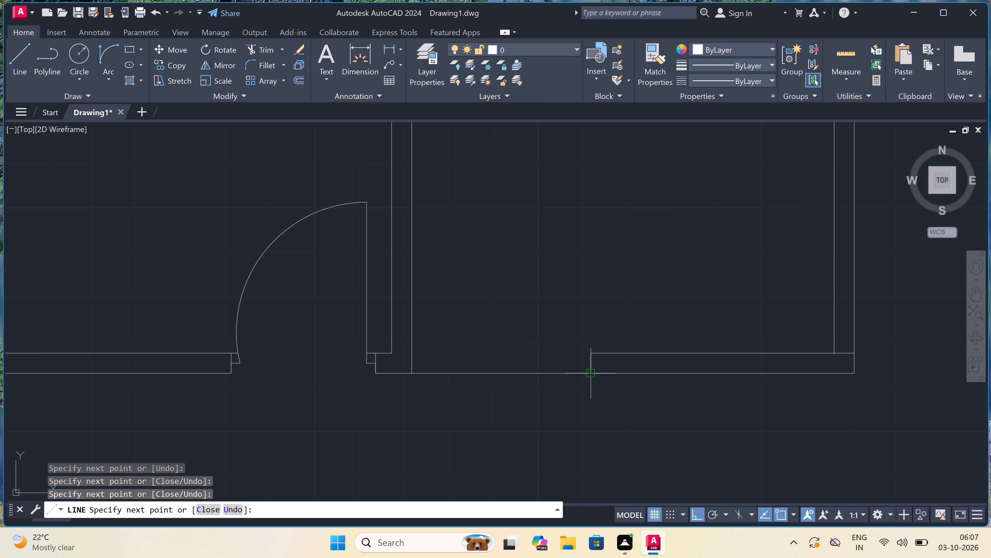
key(Escape)
text(tr)
key(space)
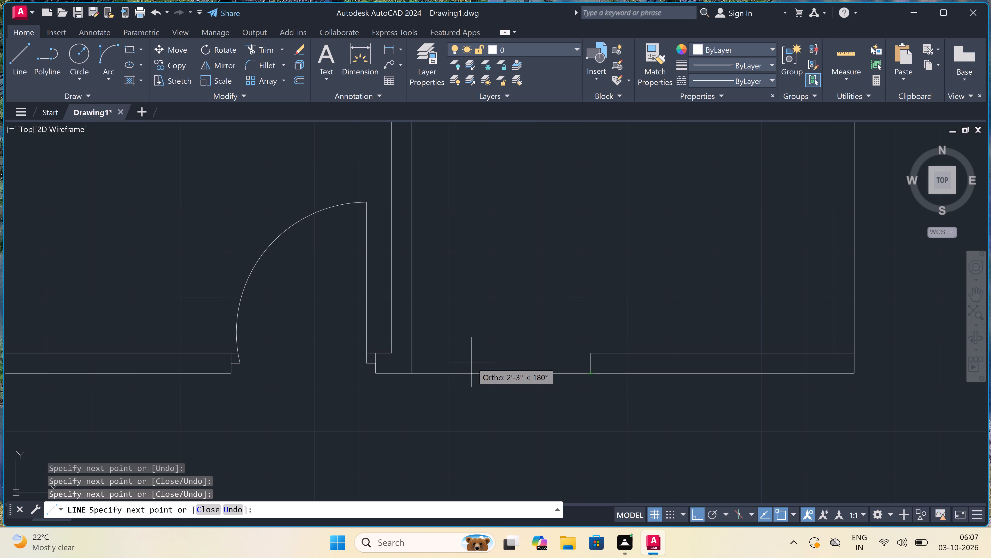
key(Escape)
Trim the bottom wall's outer line between the left wall and the wall's closing end line to make an opening.
text(tr)
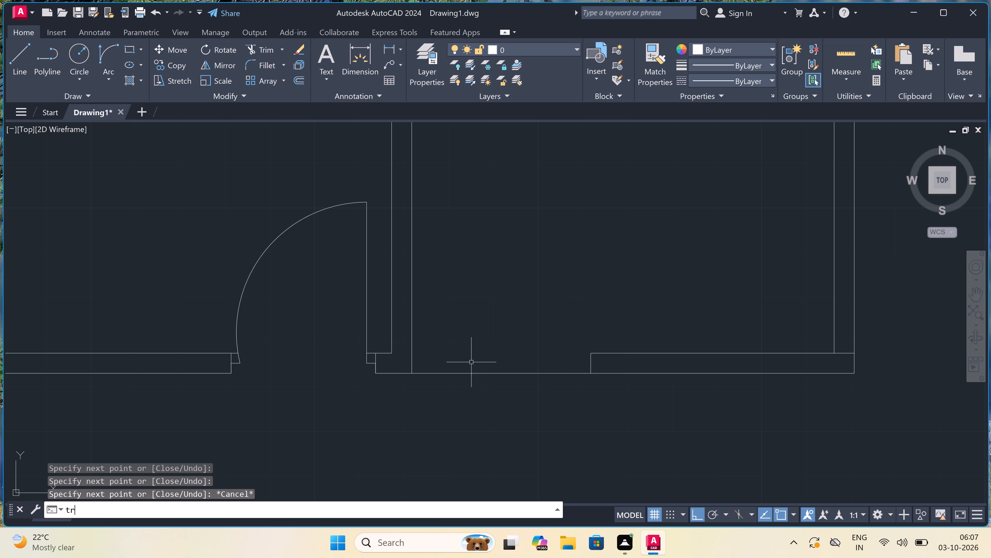
key(space)
double_click(471, 361)
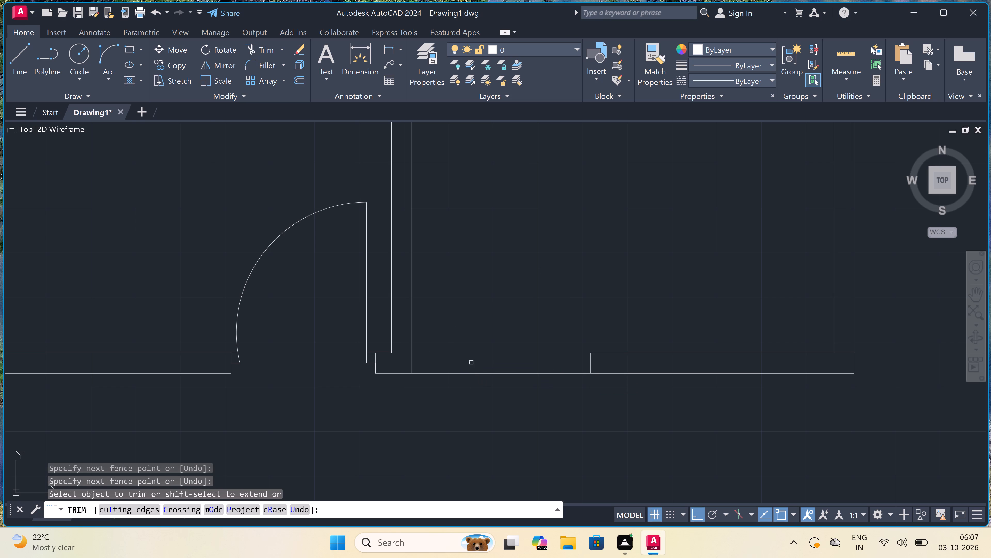
double_click(483, 468)
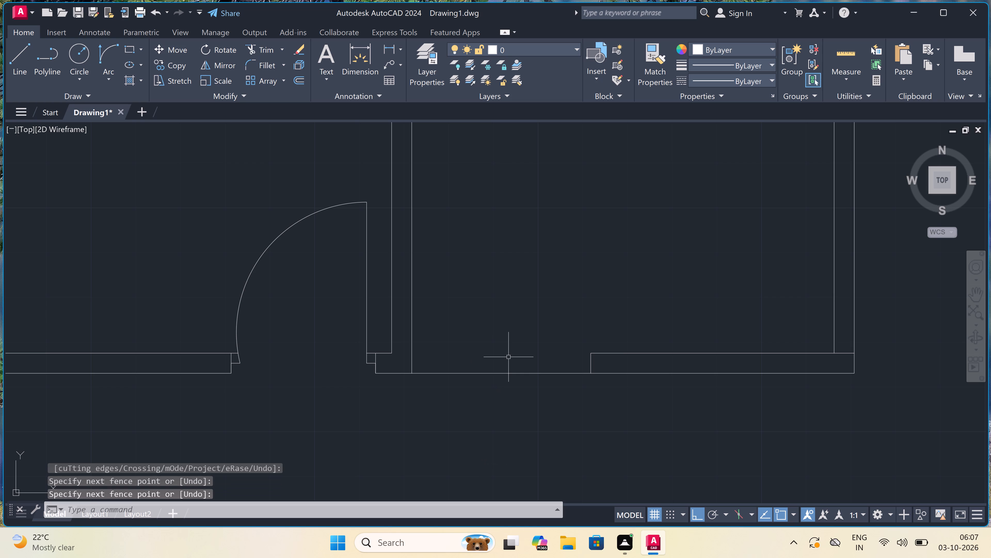
key(t)
key(r)
key(space)
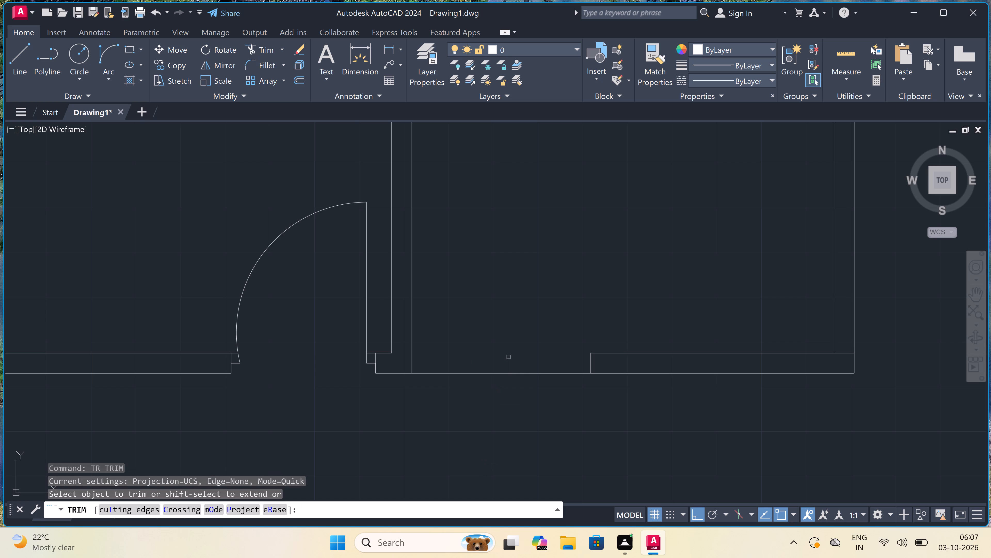
click(508, 357)
click(507, 420)
Trim the bottom wall's inner line between the two faces of the right wall at the lower corner.
scroll(507, 419, down, 2)
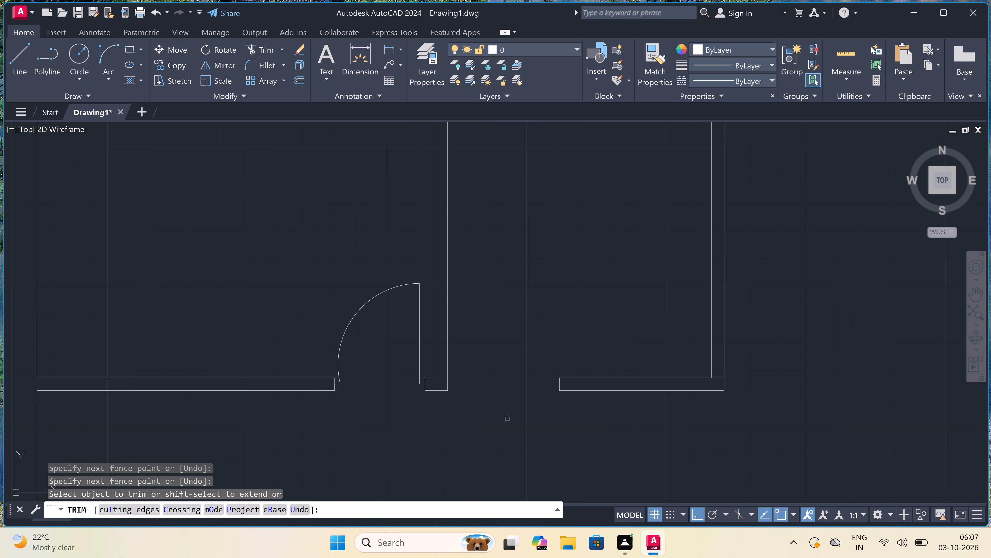
scroll(641, 397, up, 3)
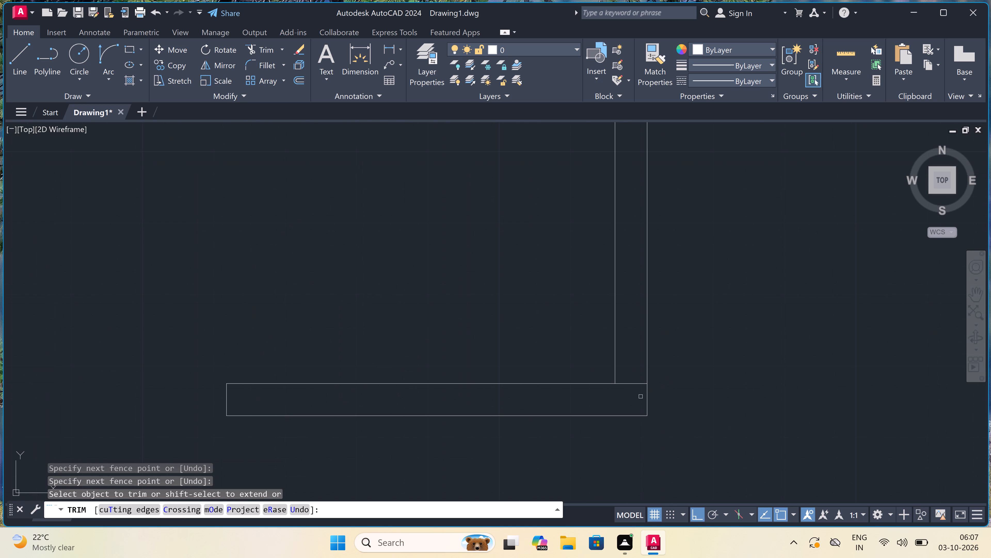
click(634, 393)
click(632, 348)
Trim the top outer wall's inner line between the two faces of the narrow room's right wall.
scroll(632, 348, down, 5)
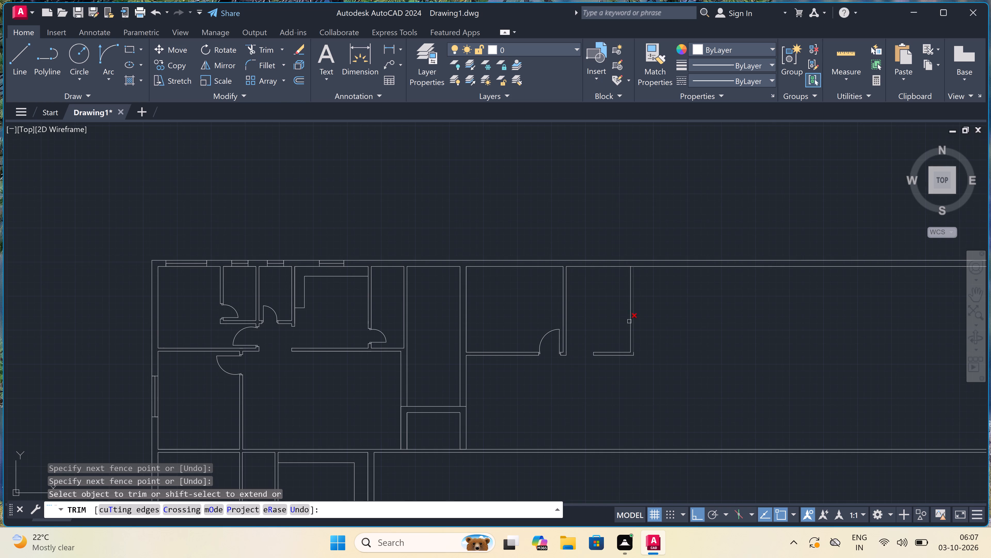
scroll(640, 262, up, 4)
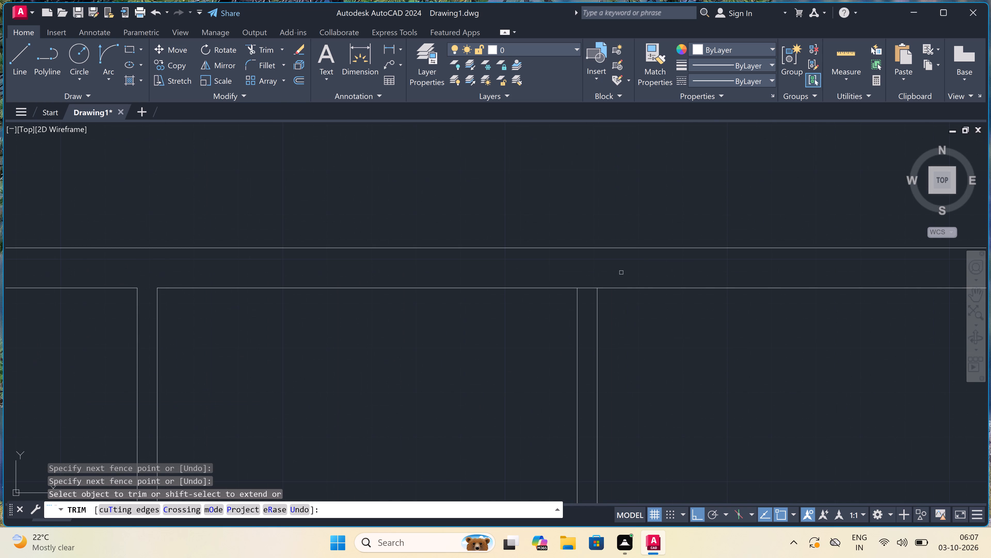
click(586, 289)
scroll(586, 289, down, 3)
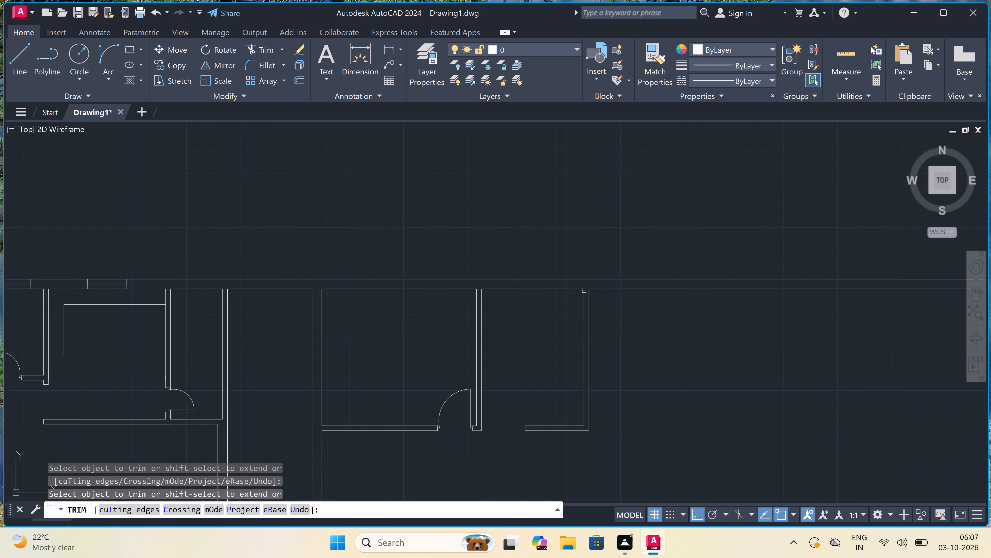
scroll(564, 307, up, 1)
key(Escape)
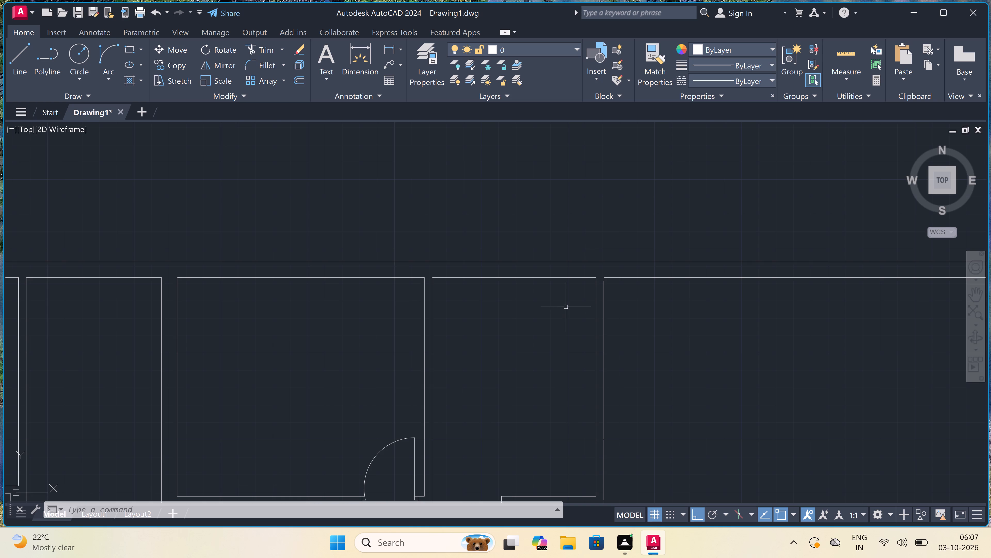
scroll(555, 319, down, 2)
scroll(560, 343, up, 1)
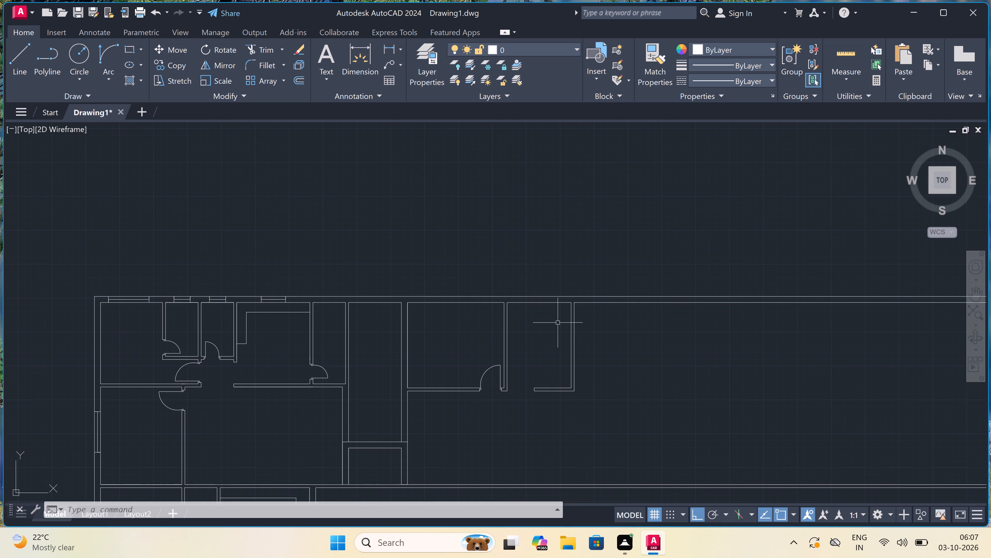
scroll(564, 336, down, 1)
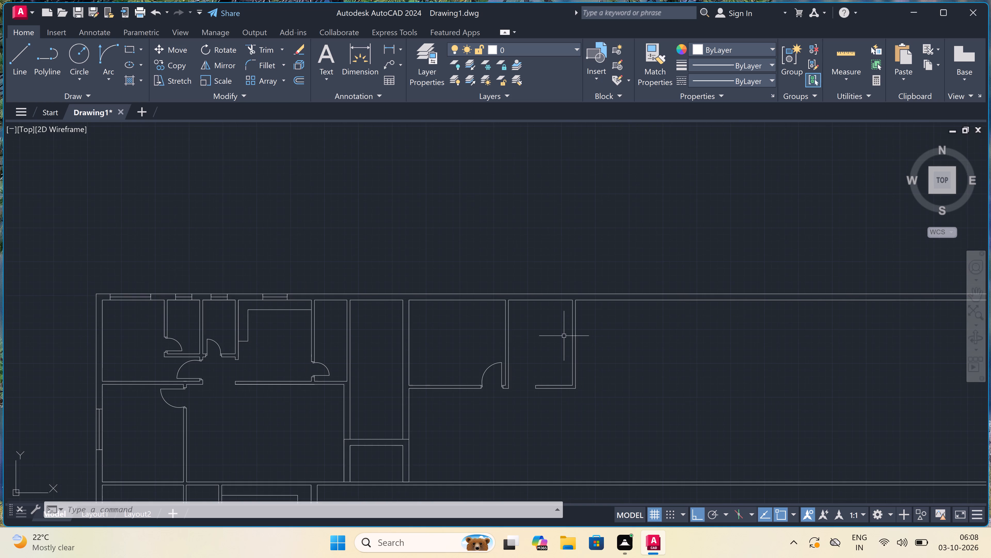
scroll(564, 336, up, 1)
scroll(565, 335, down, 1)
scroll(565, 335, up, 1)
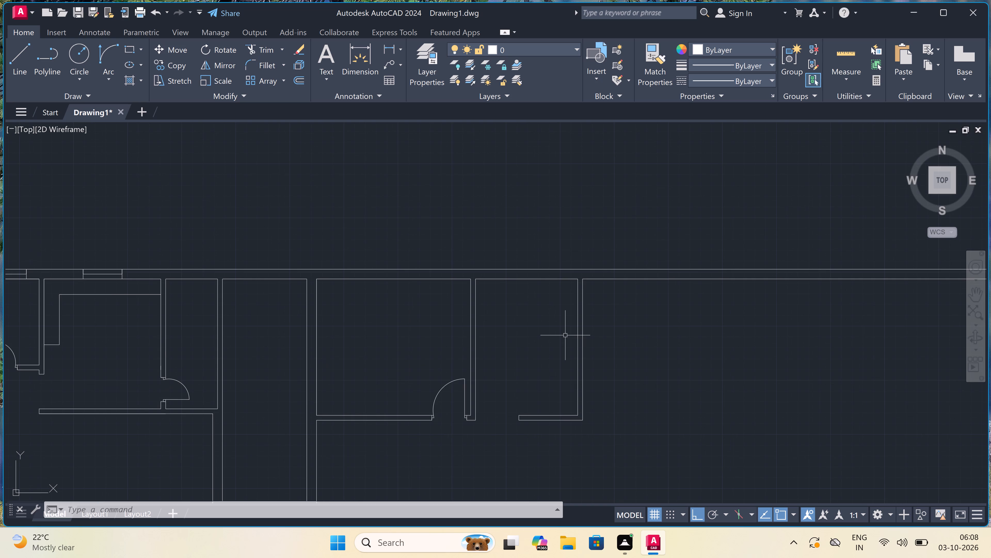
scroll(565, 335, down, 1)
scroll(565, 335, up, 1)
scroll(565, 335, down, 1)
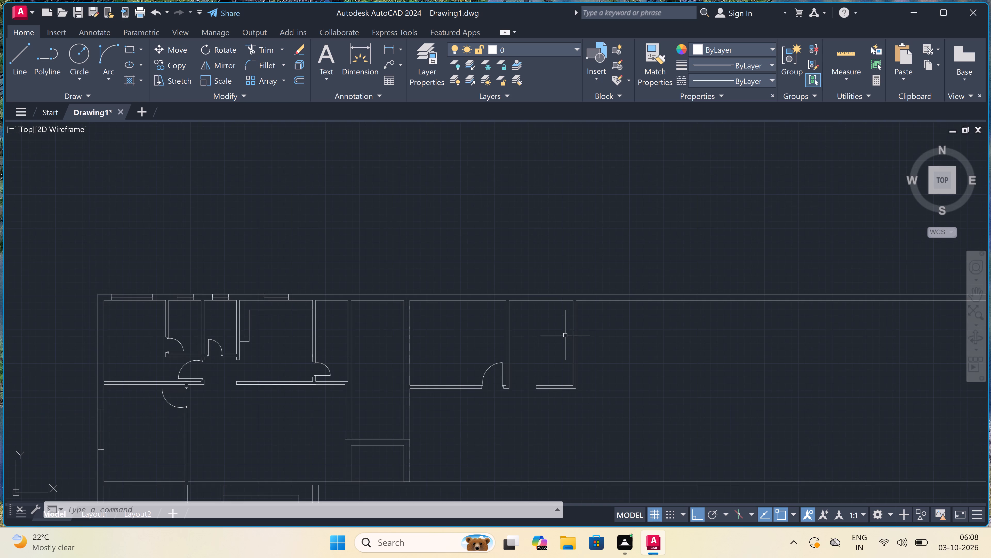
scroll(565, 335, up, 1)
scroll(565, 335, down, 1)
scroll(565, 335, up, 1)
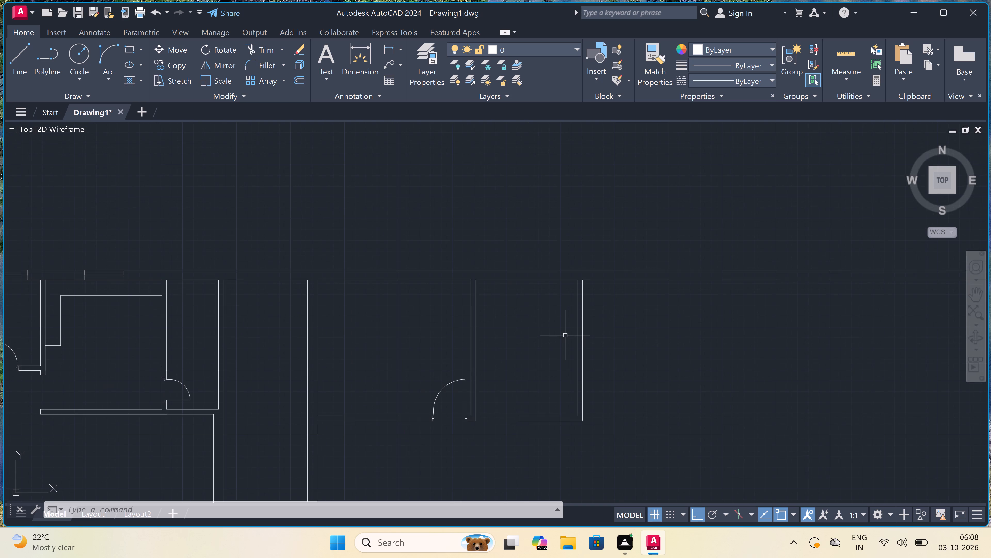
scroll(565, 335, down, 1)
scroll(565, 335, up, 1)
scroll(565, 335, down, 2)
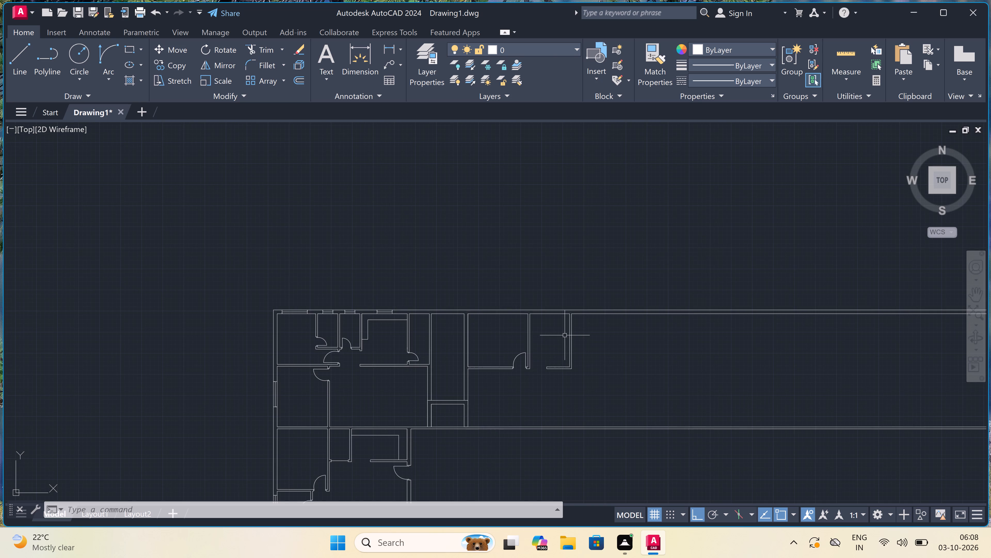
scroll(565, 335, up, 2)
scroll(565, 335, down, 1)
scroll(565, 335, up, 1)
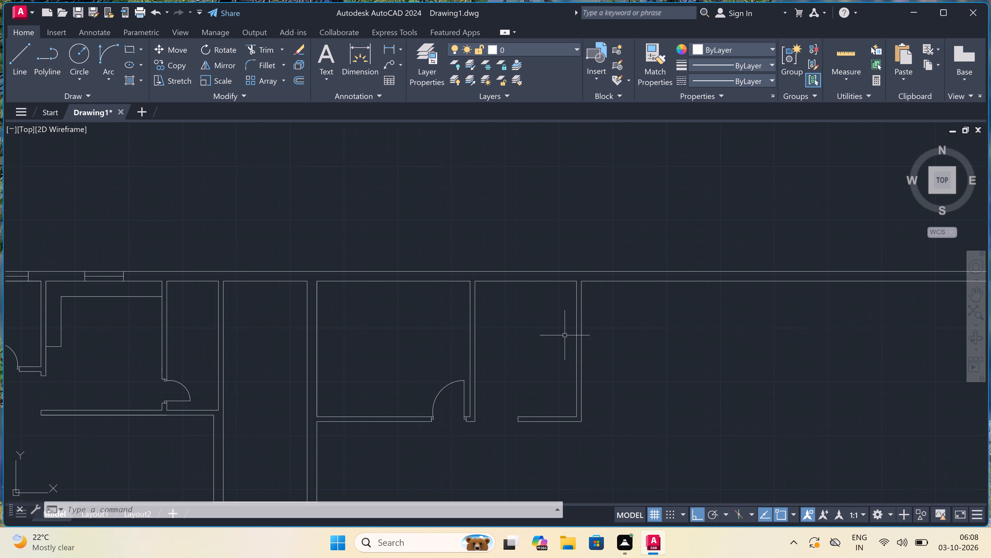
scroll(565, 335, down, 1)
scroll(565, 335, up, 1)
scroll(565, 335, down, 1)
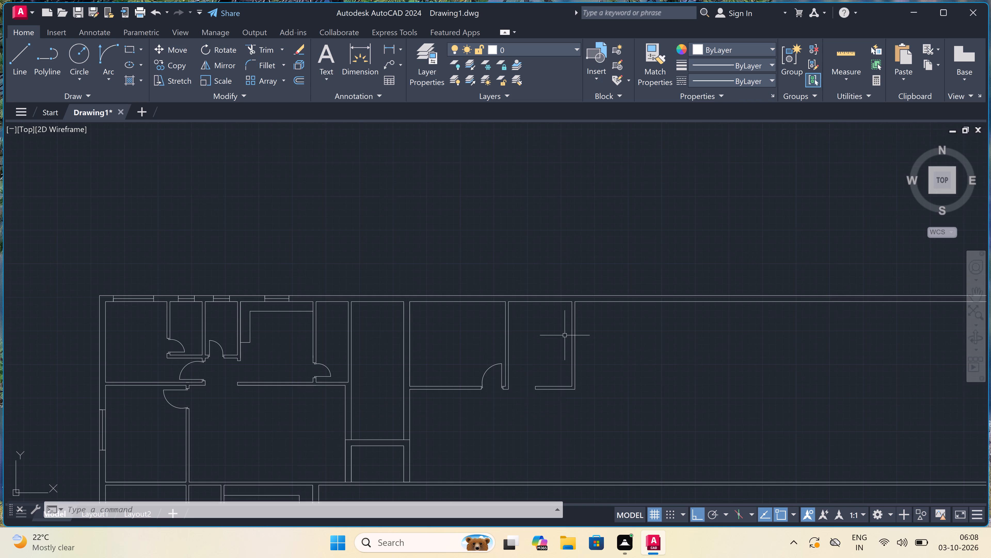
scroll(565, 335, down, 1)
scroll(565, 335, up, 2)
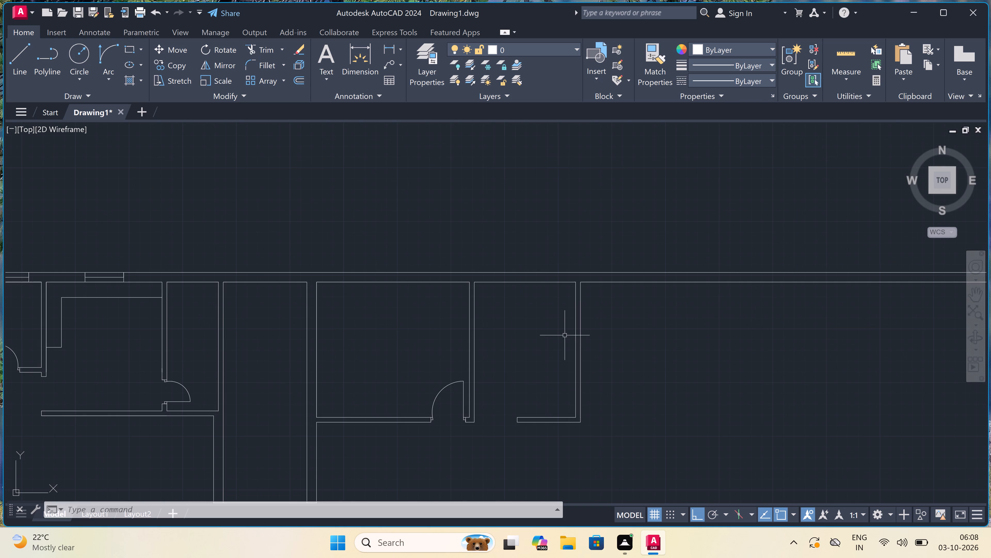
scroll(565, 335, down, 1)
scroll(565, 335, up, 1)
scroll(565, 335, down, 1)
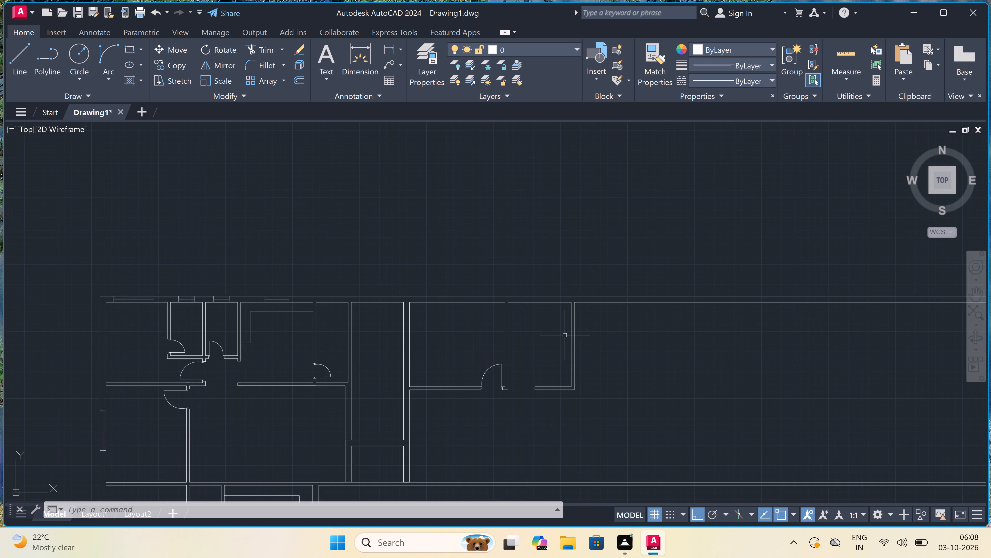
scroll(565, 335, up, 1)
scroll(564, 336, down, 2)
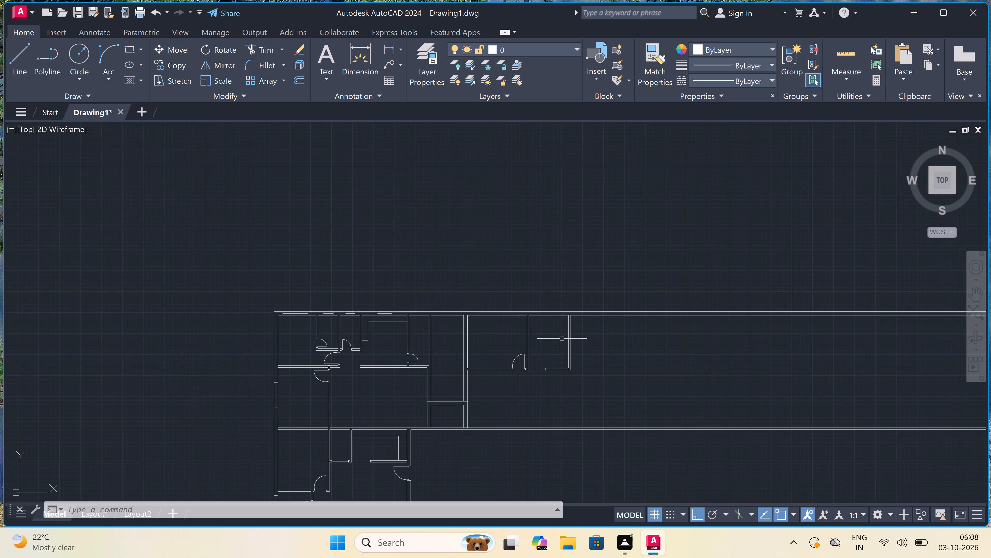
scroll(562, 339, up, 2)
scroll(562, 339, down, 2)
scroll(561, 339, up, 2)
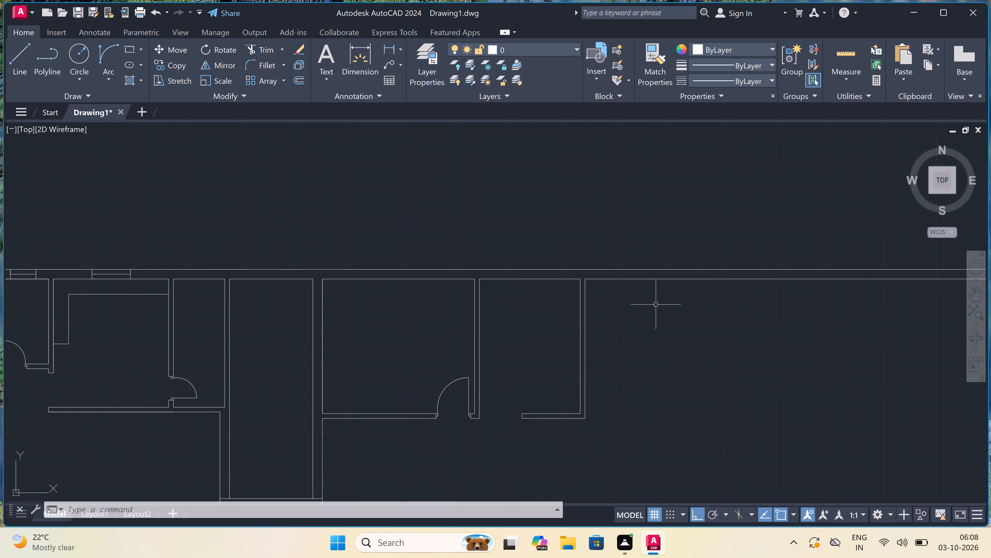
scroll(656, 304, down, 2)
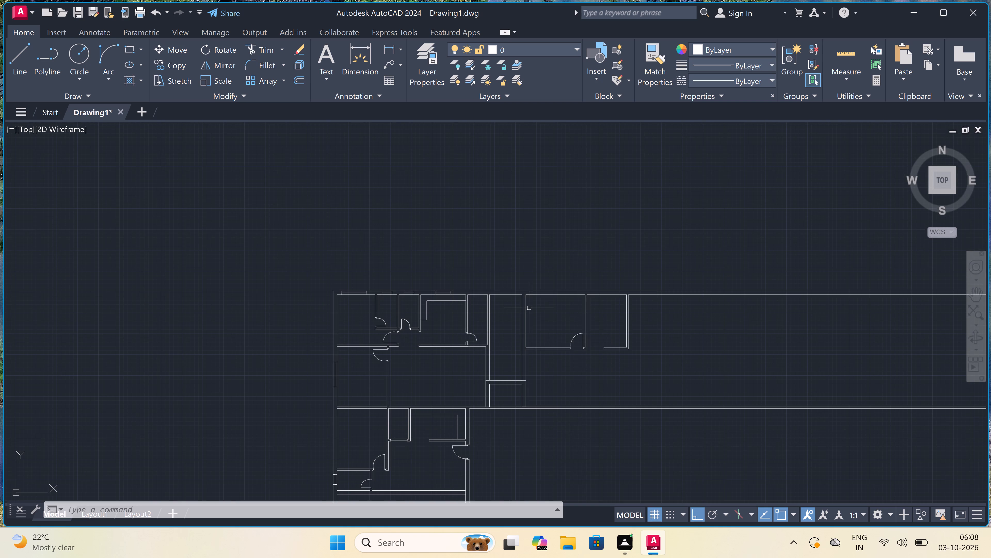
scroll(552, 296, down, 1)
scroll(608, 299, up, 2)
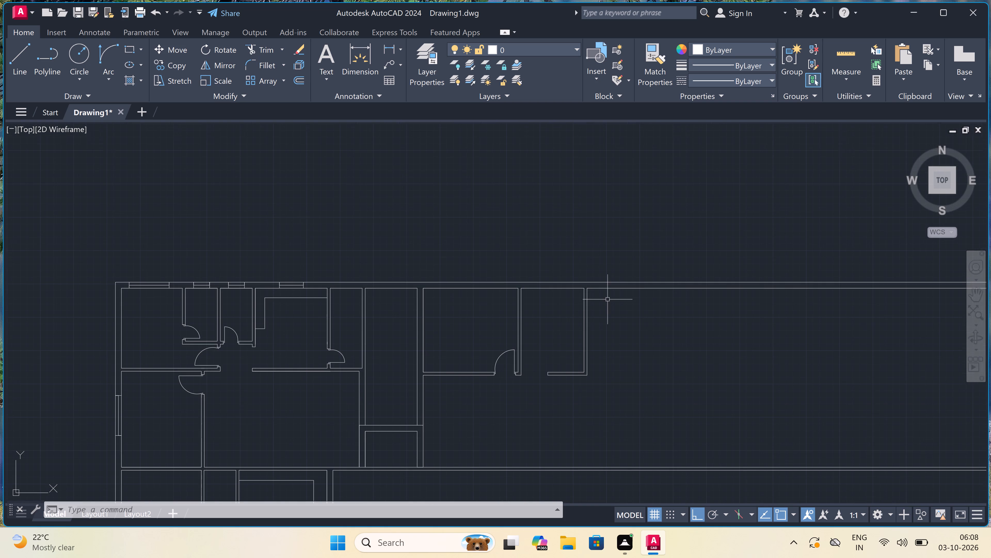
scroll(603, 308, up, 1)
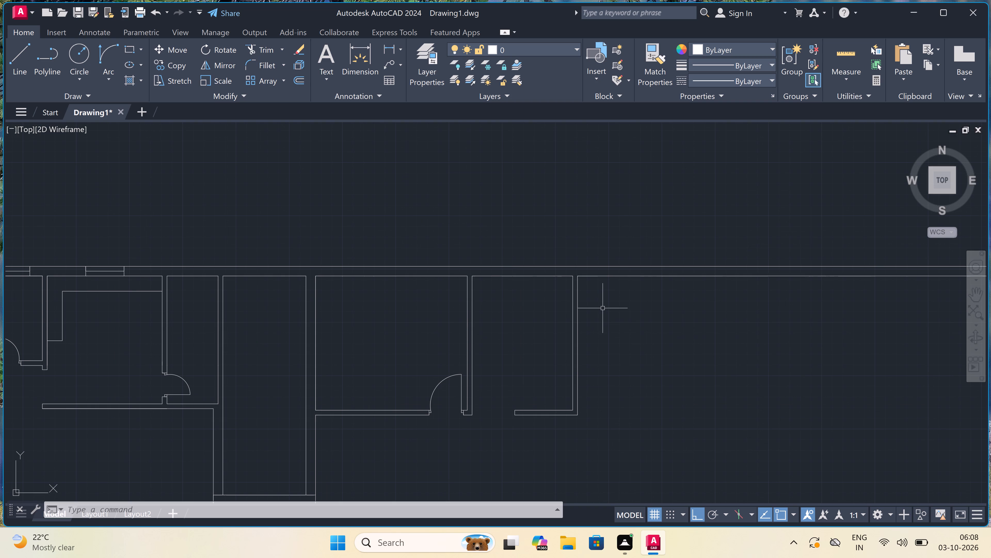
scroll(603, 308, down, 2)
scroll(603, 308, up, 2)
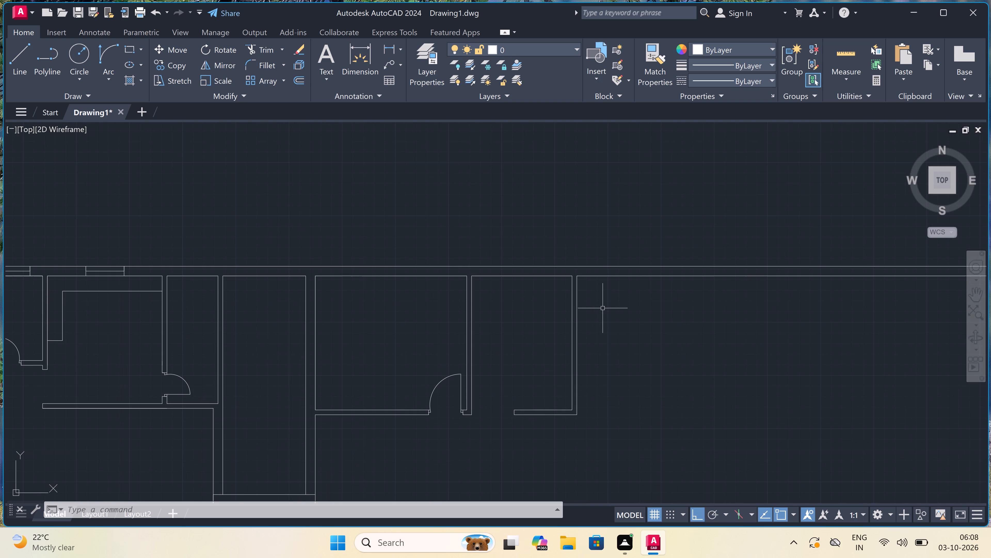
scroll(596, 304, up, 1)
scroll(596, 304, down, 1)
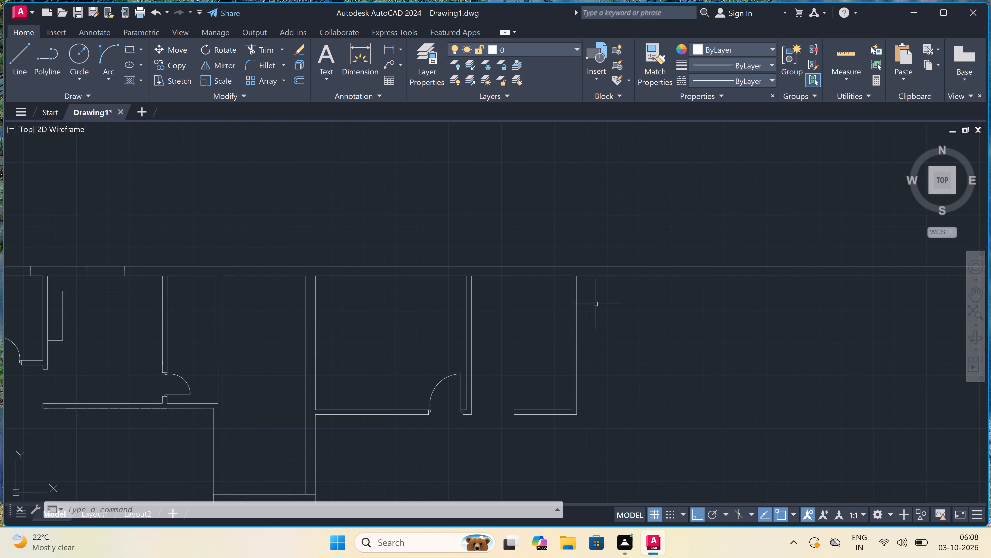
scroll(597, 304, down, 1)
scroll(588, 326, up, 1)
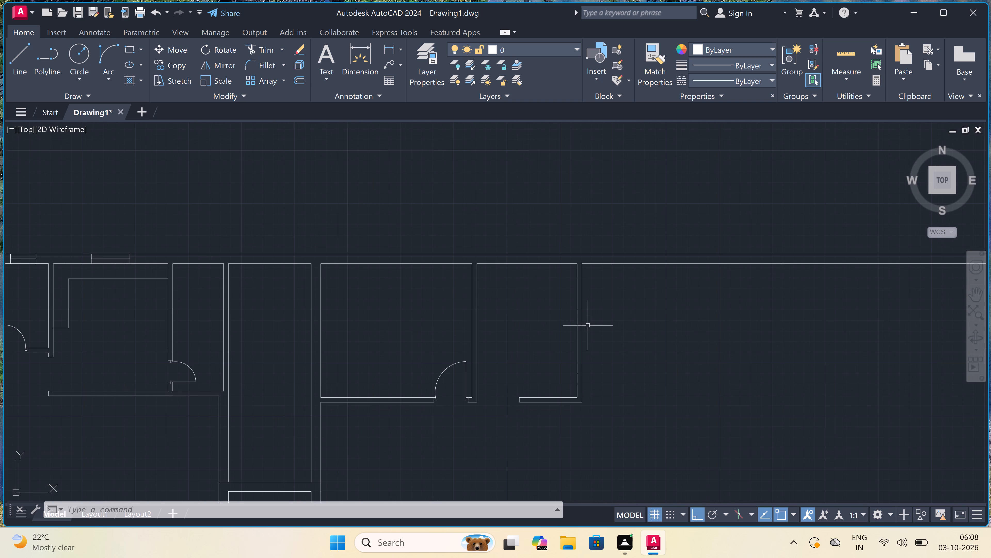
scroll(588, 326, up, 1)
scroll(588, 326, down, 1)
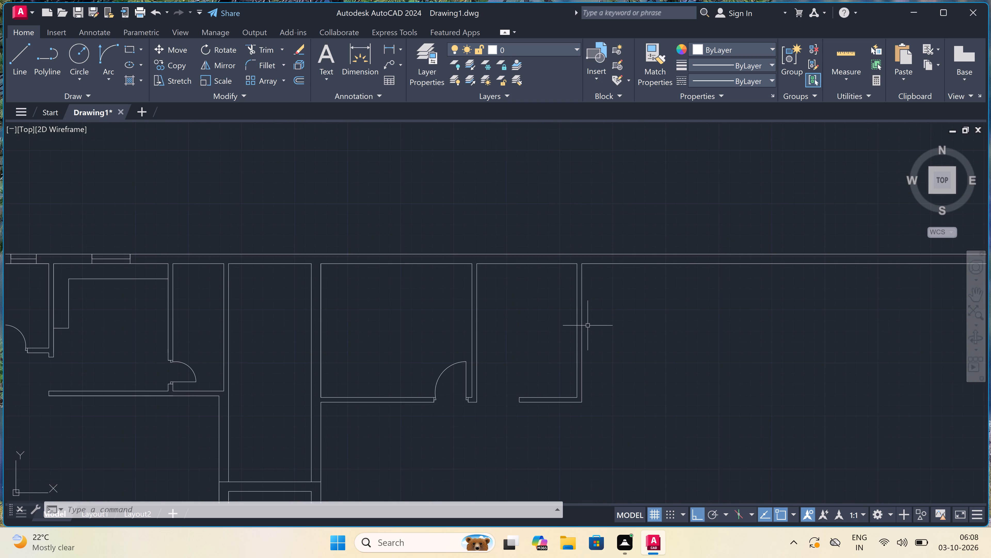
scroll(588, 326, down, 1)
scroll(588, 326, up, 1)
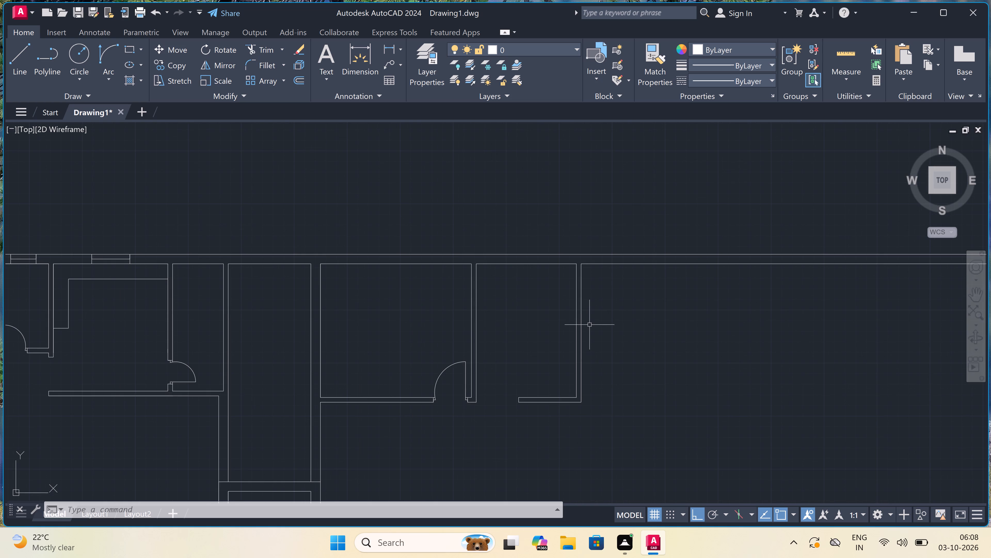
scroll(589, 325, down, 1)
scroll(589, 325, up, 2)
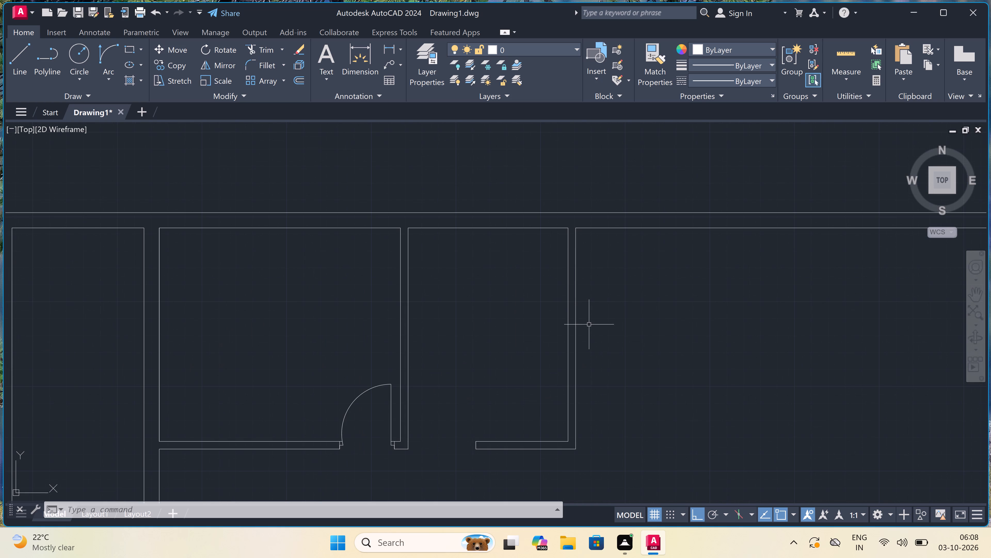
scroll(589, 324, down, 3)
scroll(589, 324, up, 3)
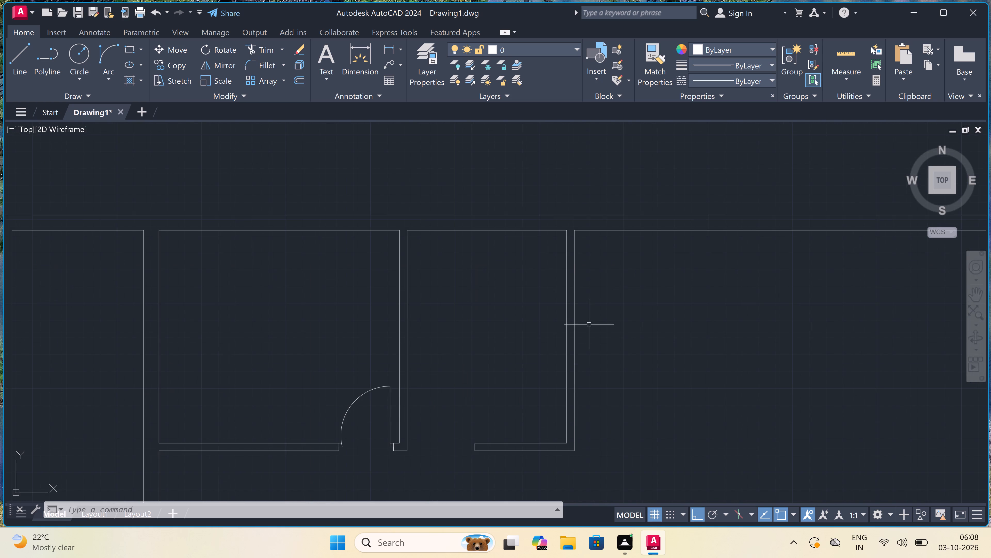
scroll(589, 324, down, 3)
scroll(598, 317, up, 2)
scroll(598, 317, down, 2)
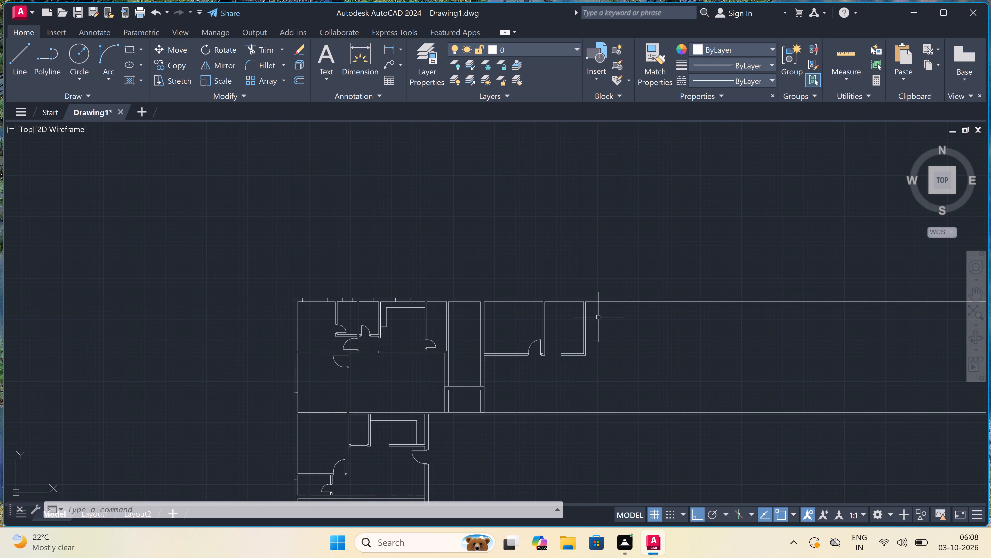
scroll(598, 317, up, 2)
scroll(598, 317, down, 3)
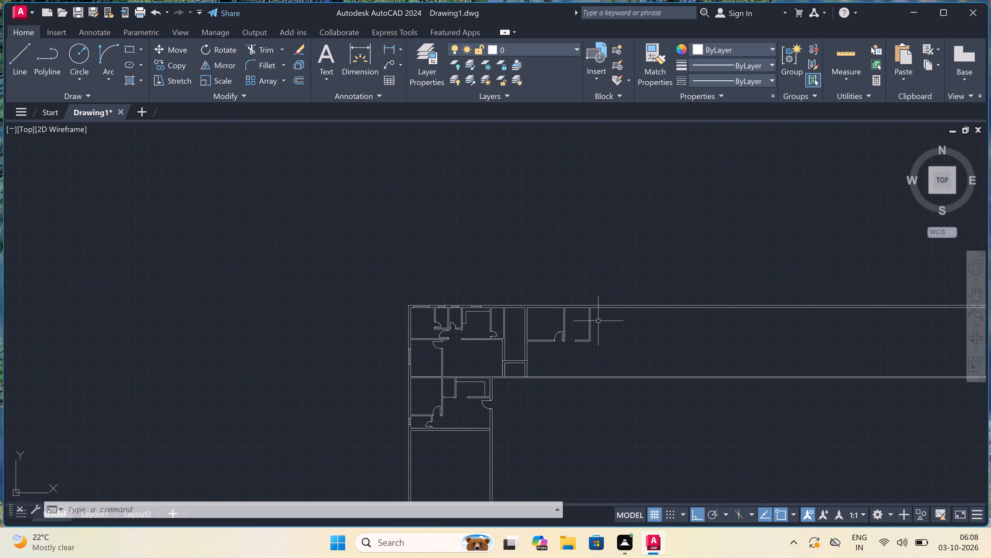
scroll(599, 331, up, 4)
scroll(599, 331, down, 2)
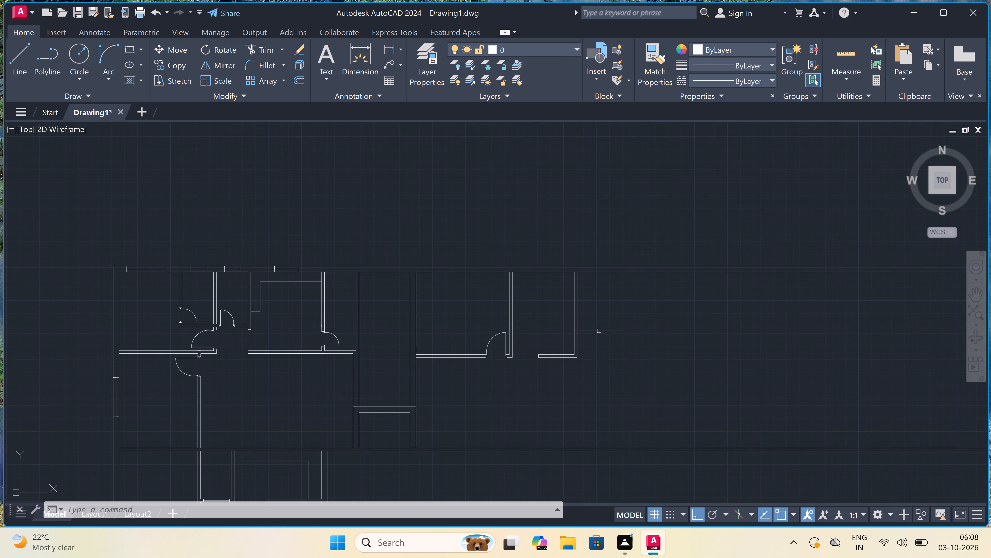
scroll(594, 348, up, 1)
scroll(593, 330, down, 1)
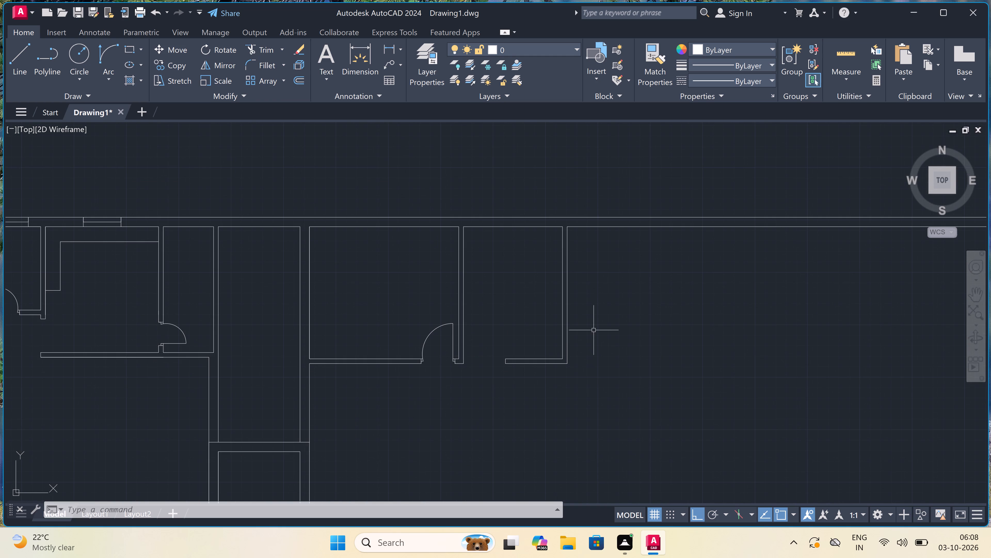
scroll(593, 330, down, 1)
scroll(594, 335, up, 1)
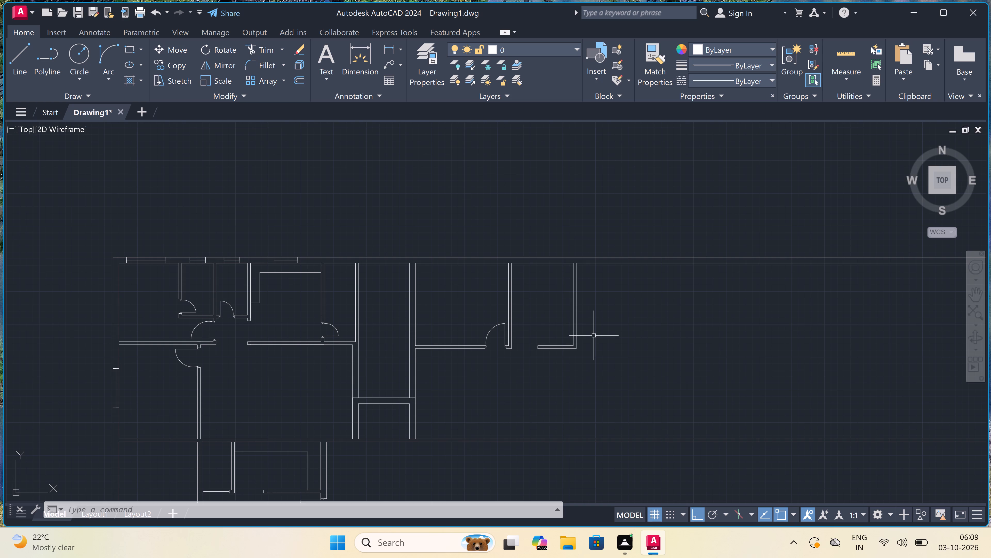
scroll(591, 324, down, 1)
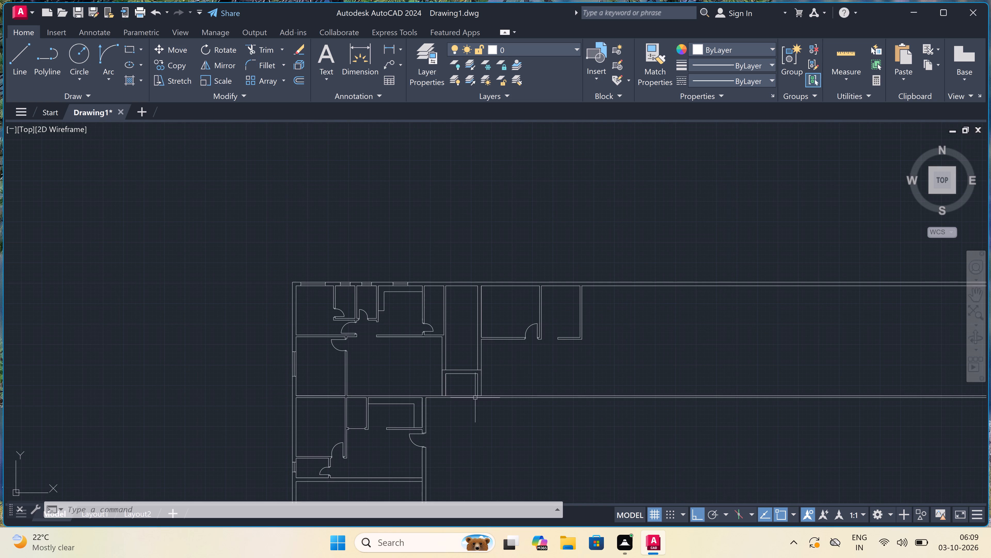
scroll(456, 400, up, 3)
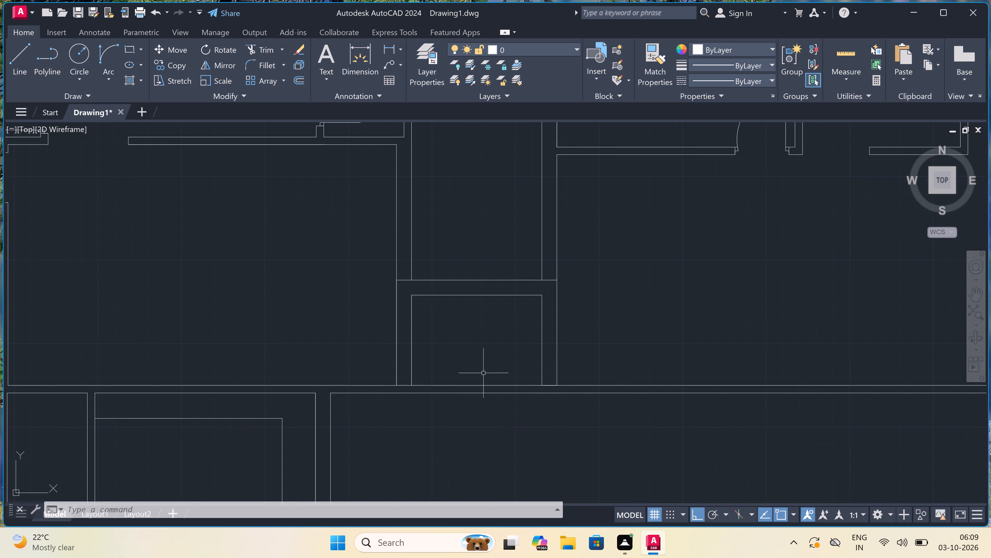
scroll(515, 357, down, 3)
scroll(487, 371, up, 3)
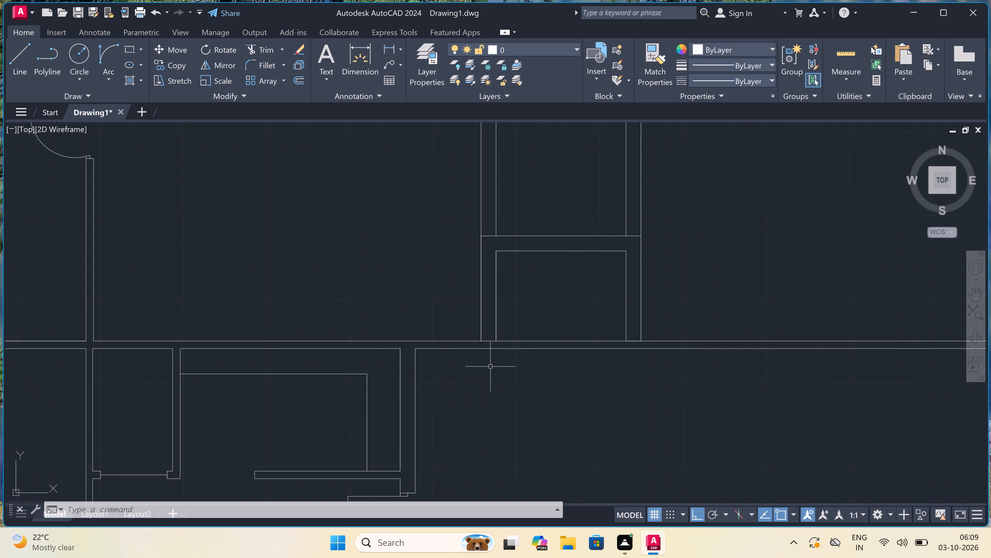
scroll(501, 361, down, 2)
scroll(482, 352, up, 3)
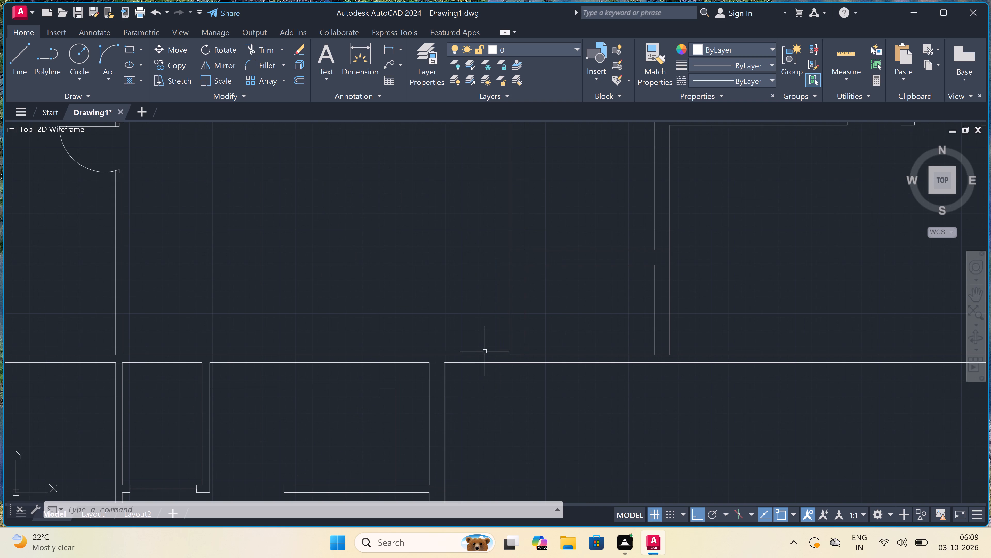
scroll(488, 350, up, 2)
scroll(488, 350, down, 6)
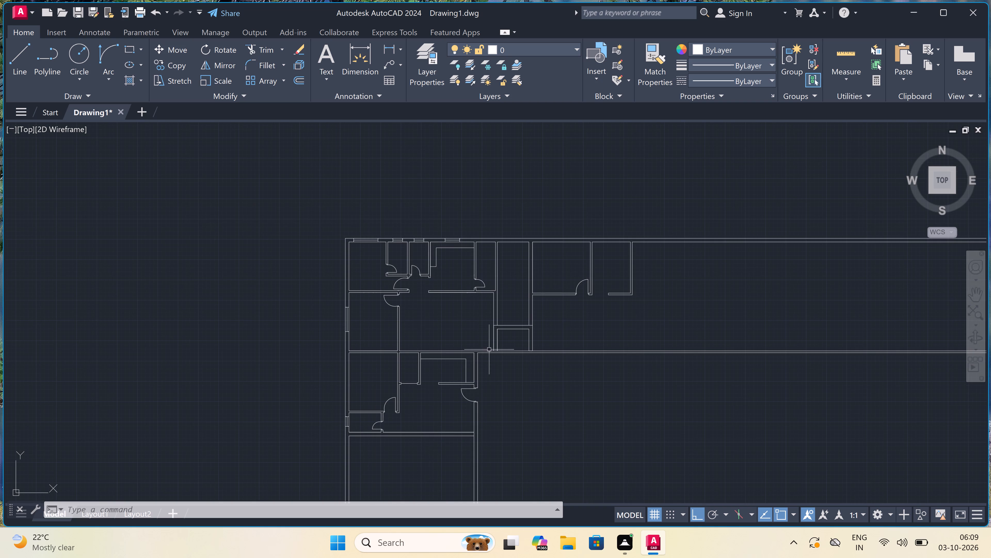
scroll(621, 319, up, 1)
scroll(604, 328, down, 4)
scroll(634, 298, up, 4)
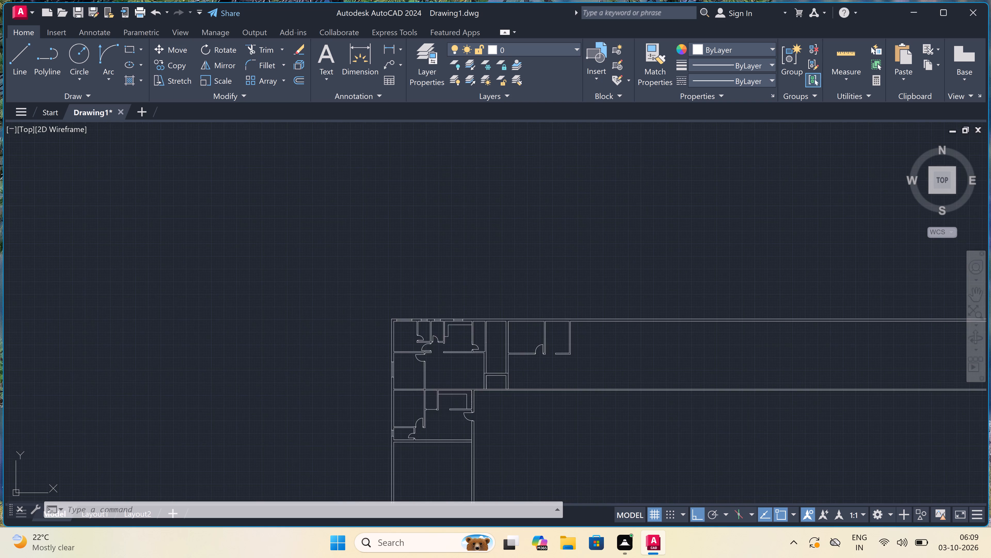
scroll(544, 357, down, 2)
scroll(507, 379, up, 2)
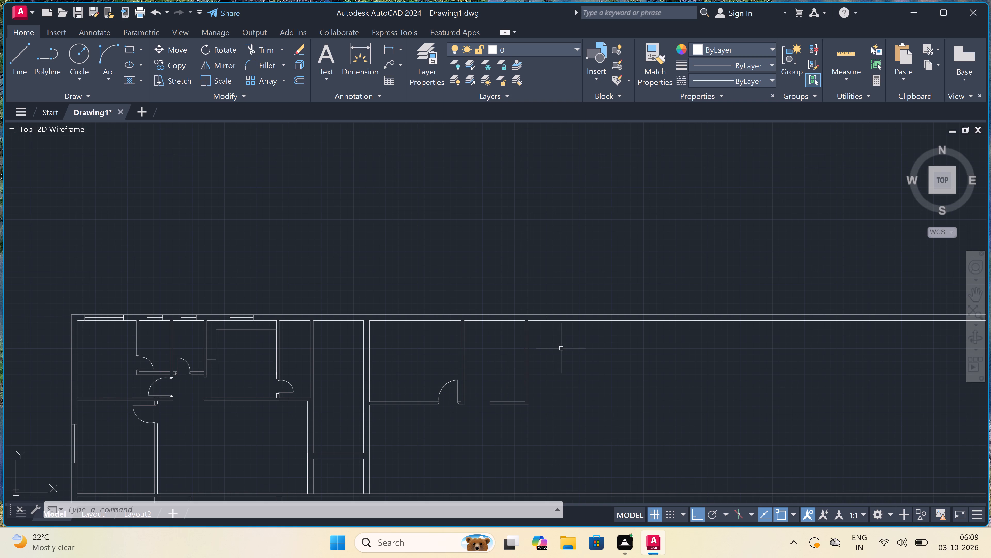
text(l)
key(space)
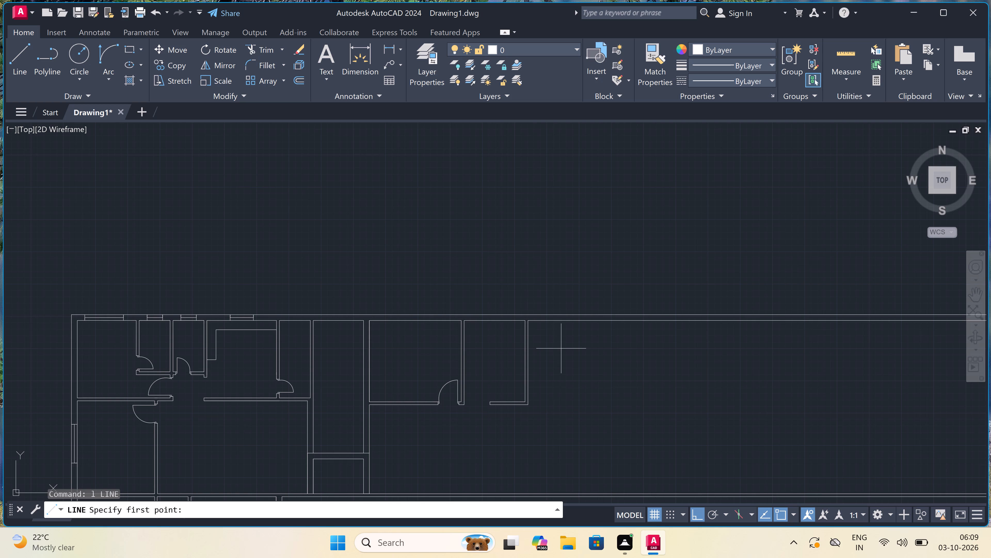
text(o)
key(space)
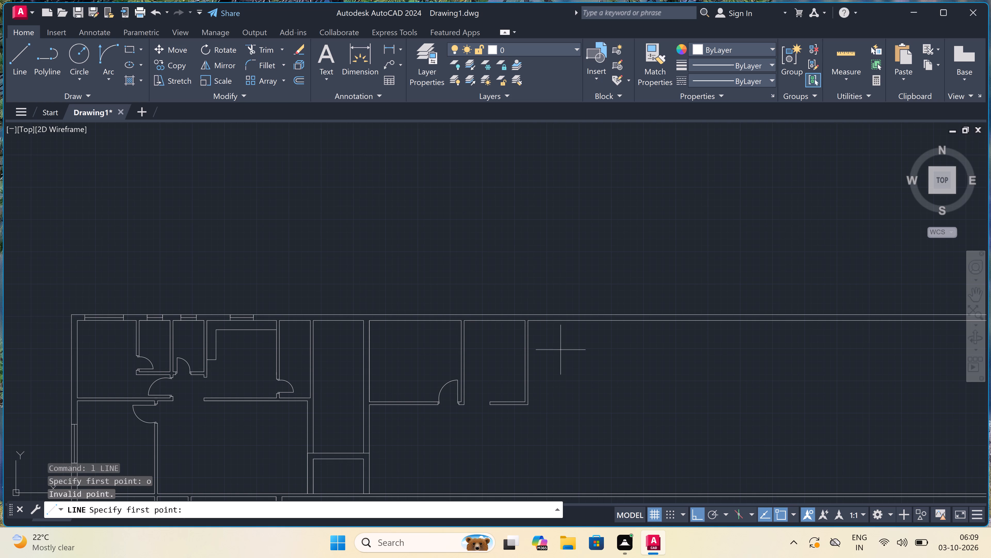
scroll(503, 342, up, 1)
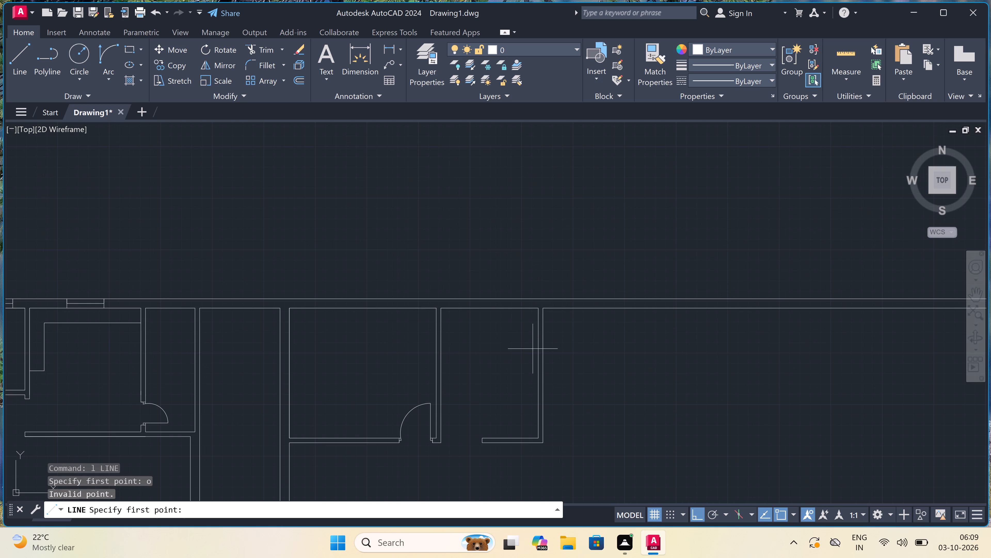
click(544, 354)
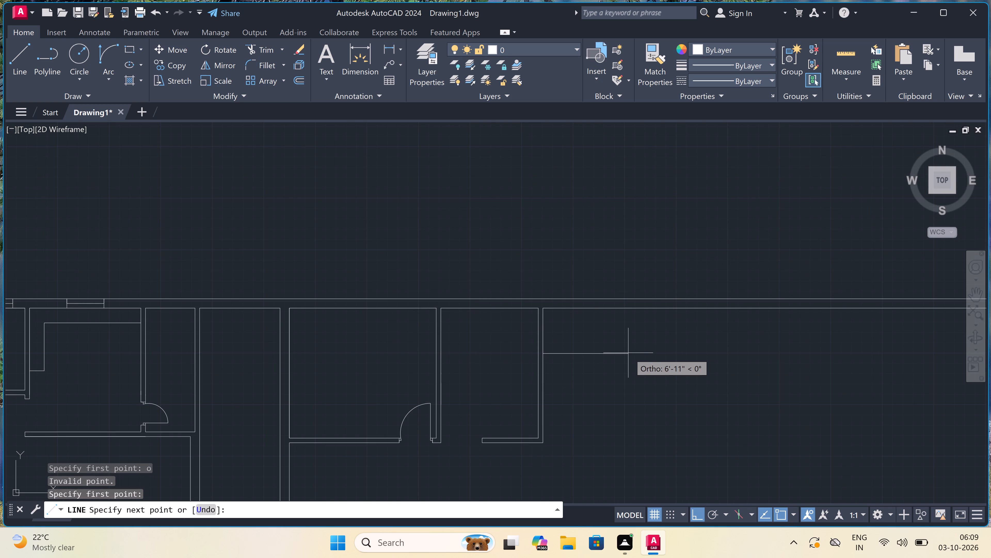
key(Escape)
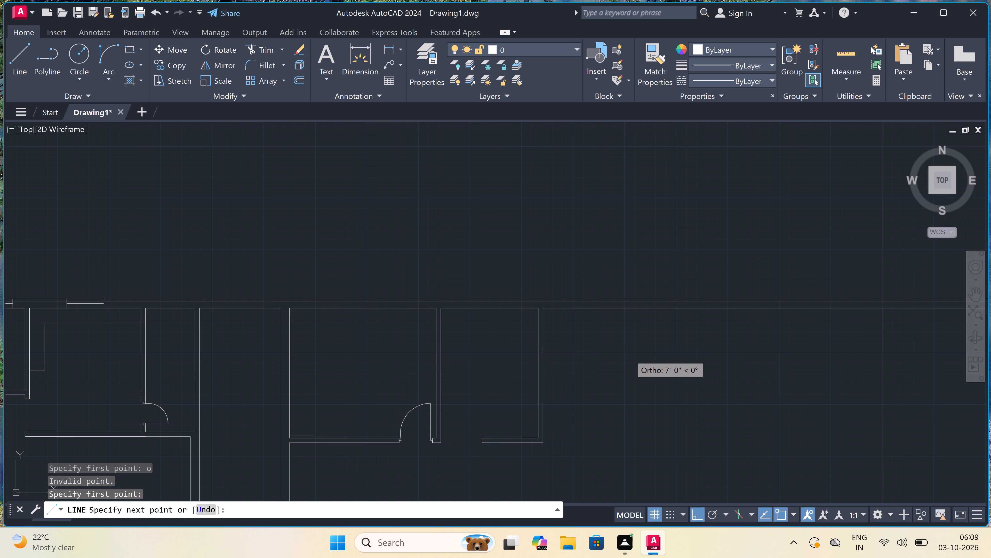
Draw a line 3'3" outward from the narrow room's right wall at its top corner, and down level with the wall's lower end.
key(space)
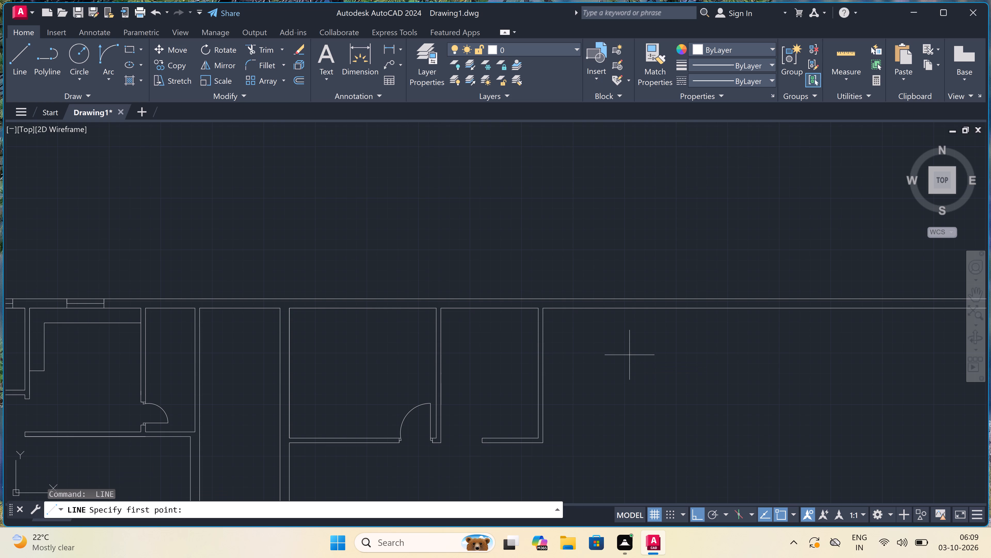
click(547, 312)
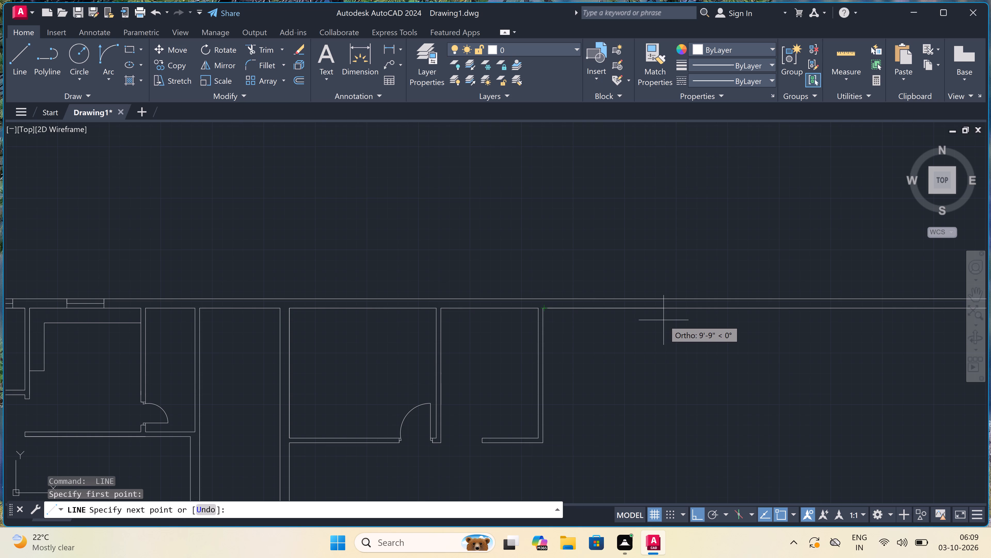
text(3')
key(3)
text(")
key(space)
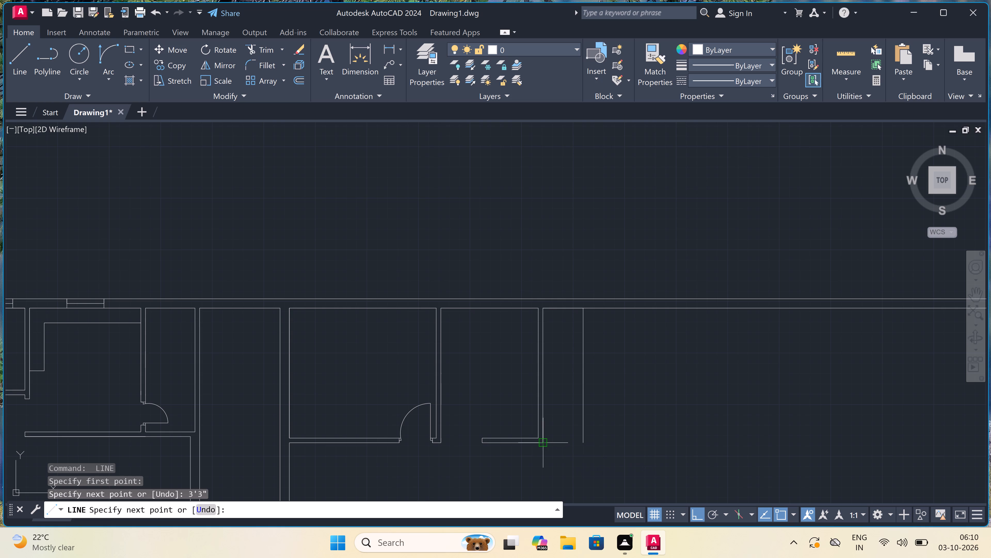
click(583, 445)
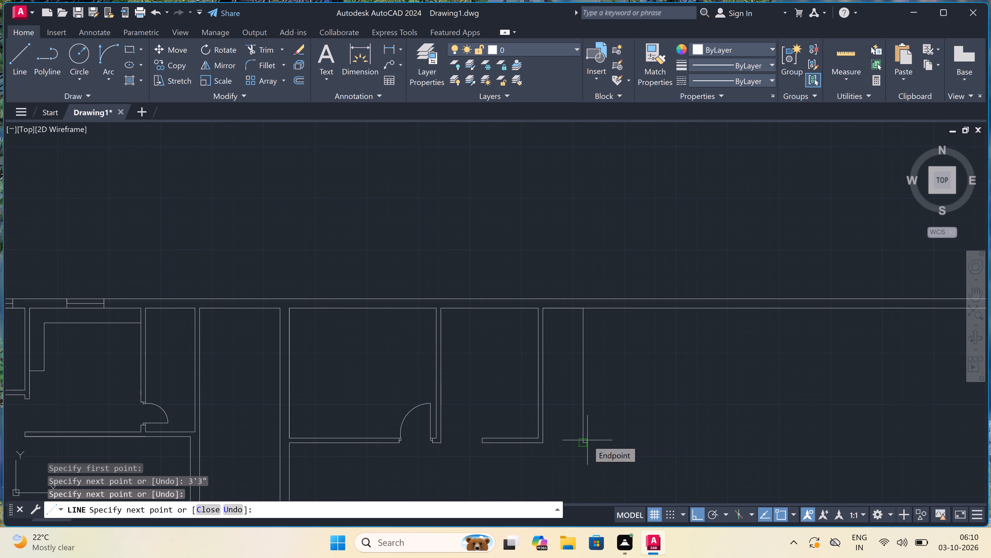
key(Escape)
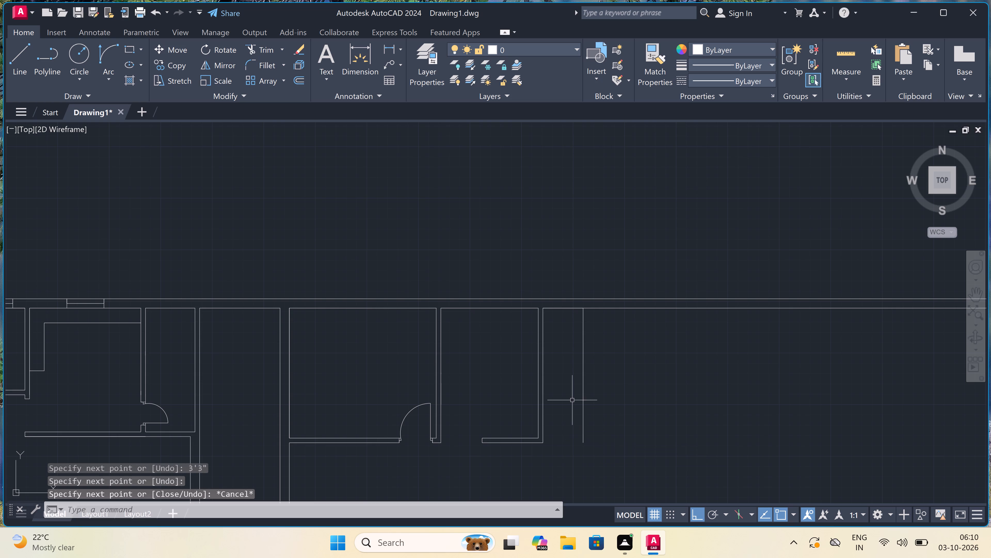
Draw a guide line 3'3" leftward from the top-right corner of the small room beside the counter room, and down to its bottom wall.
scroll(572, 380, down, 4)
scroll(512, 379, up, 3)
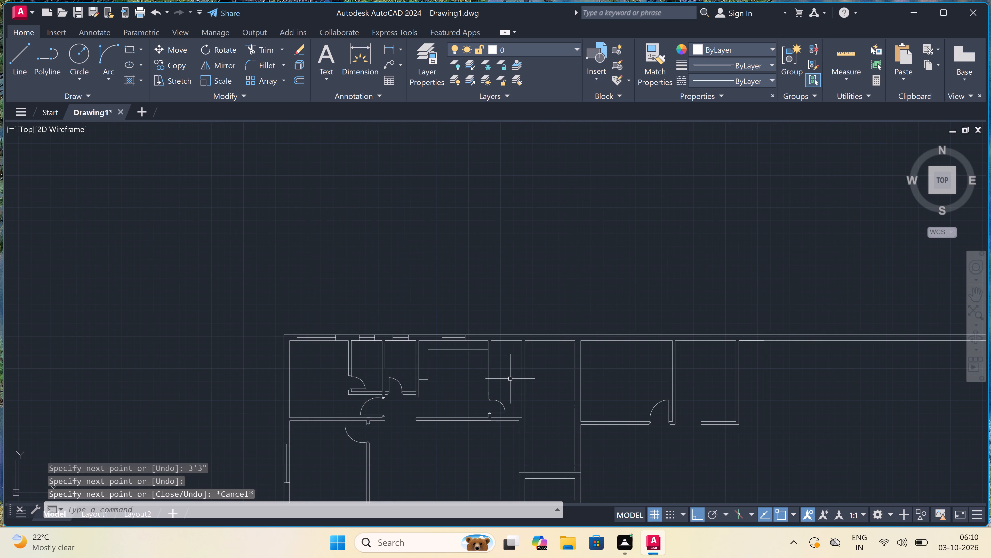
scroll(488, 372, up, 1)
key(l)
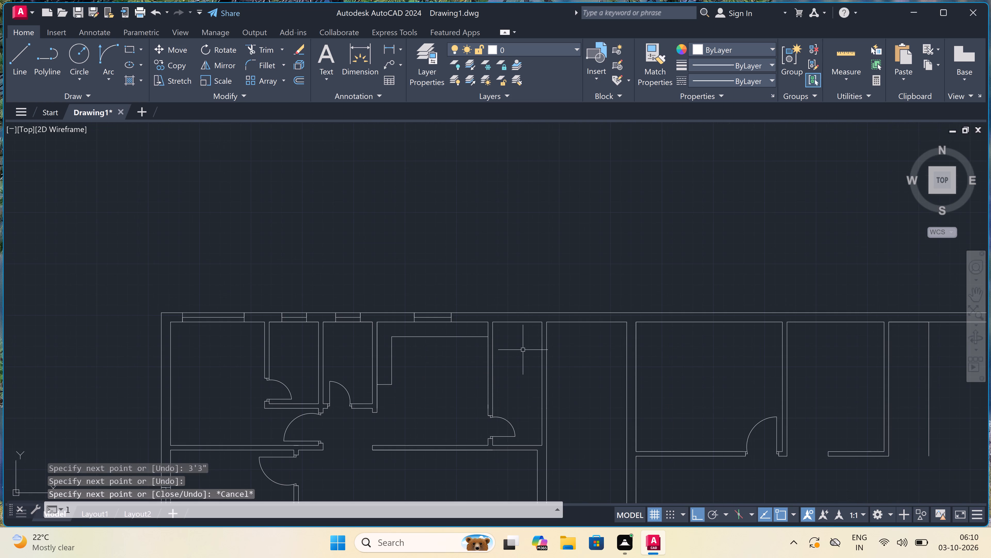
key(space)
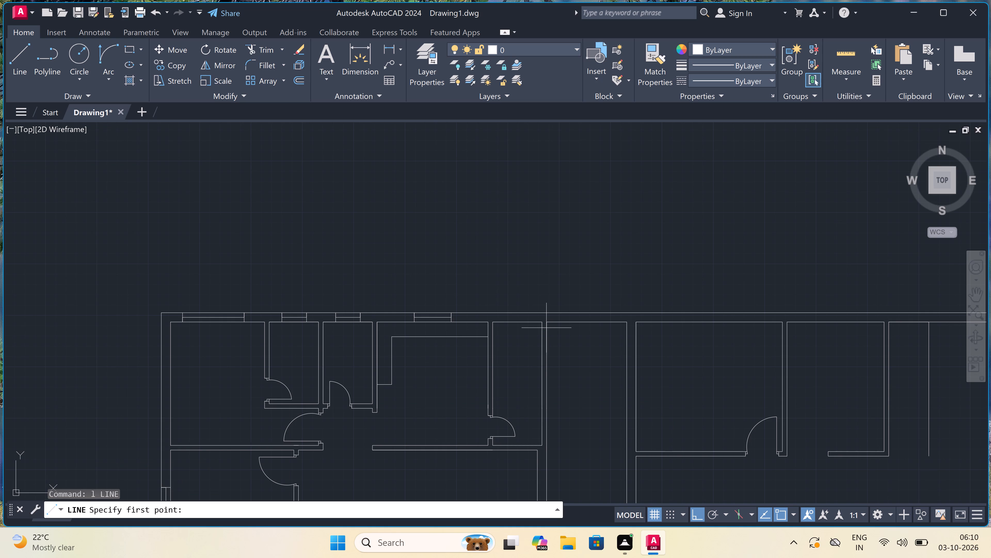
click(543, 320)
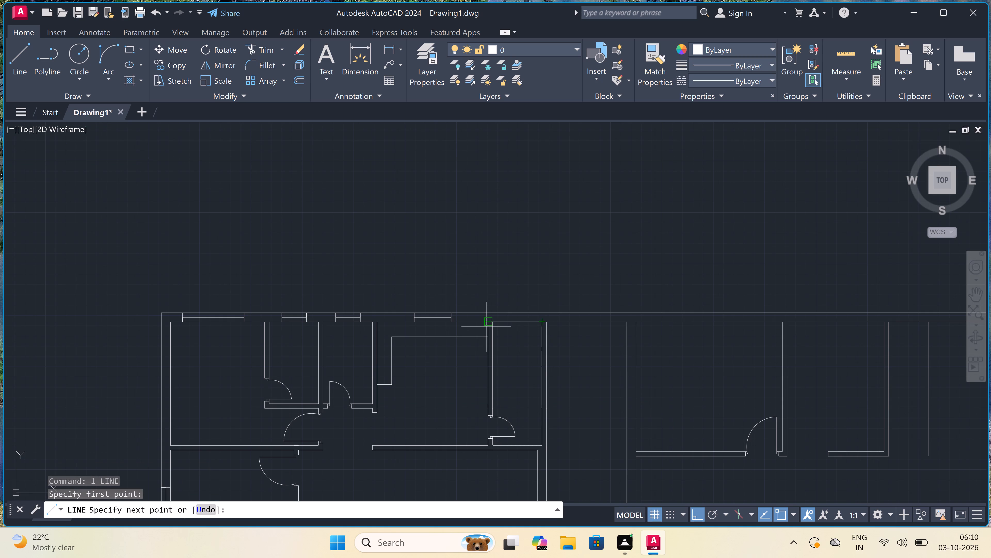
text(3'3")
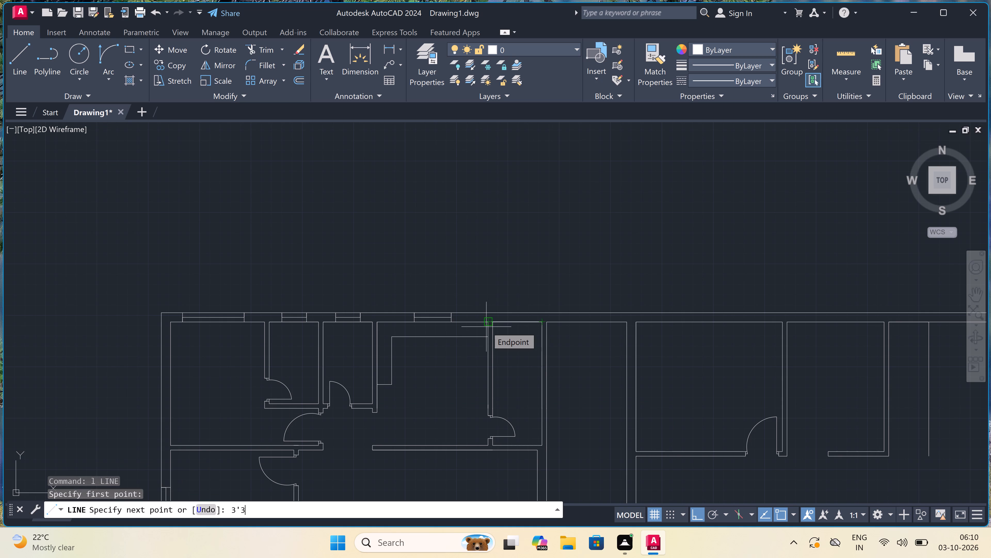
key(space)
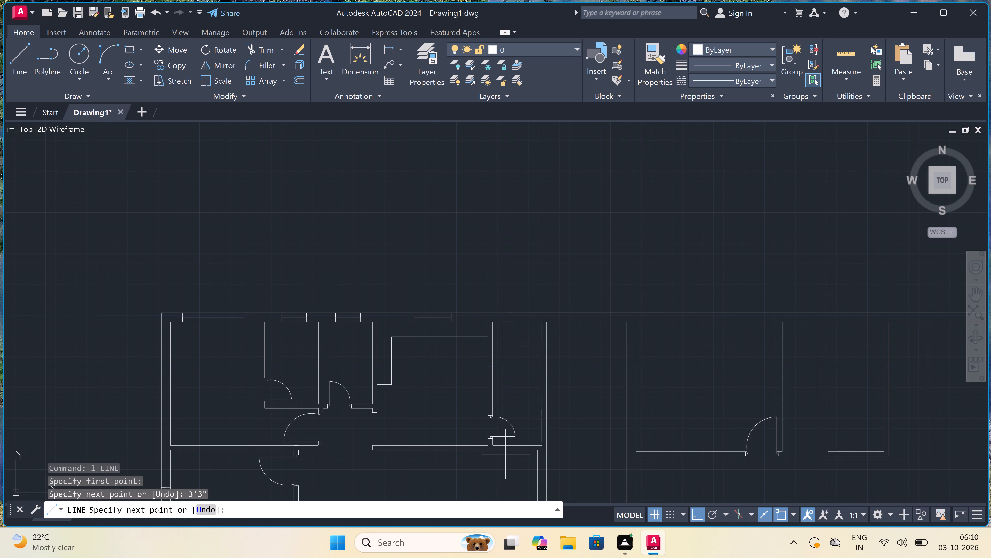
scroll(507, 444, up, 3)
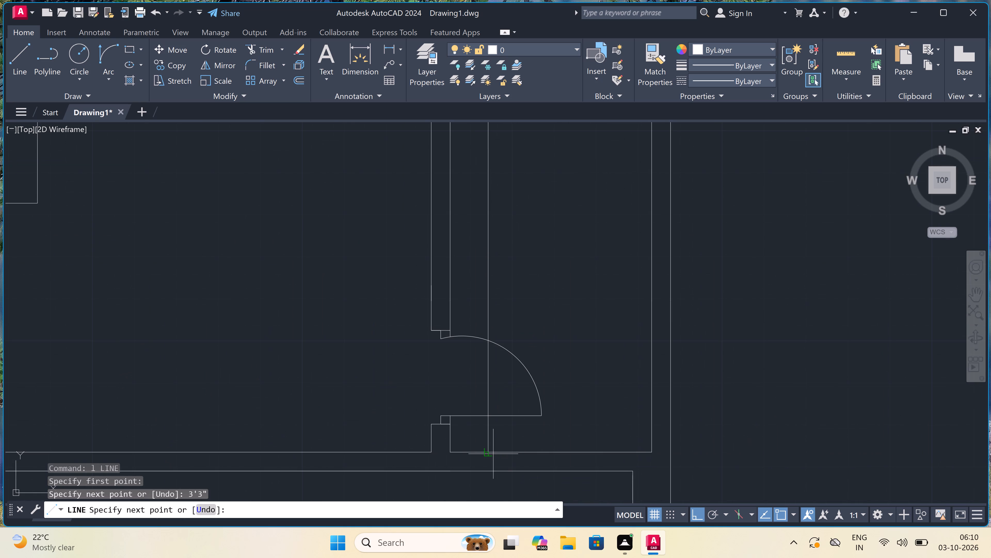
click(491, 452)
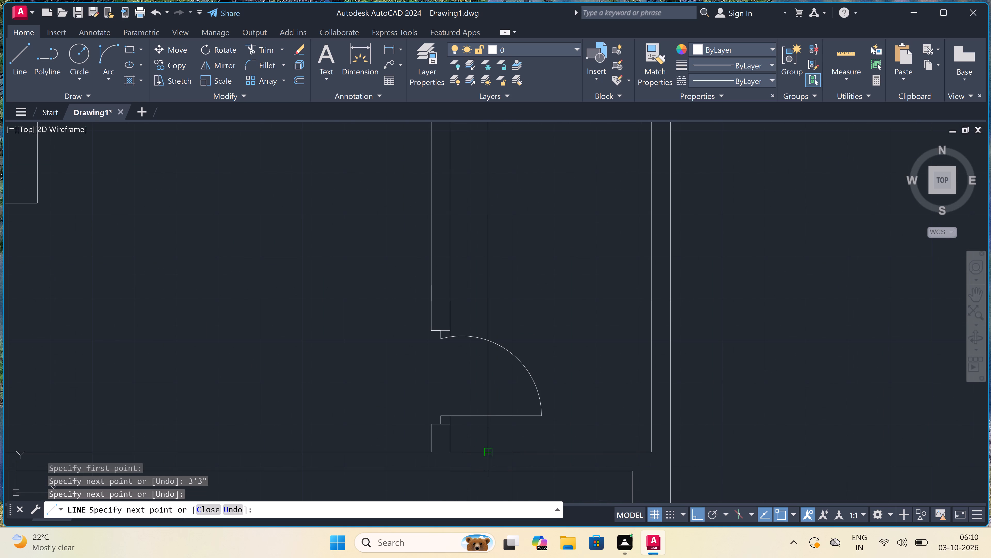
key(Escape)
scroll(491, 451, down, 2)
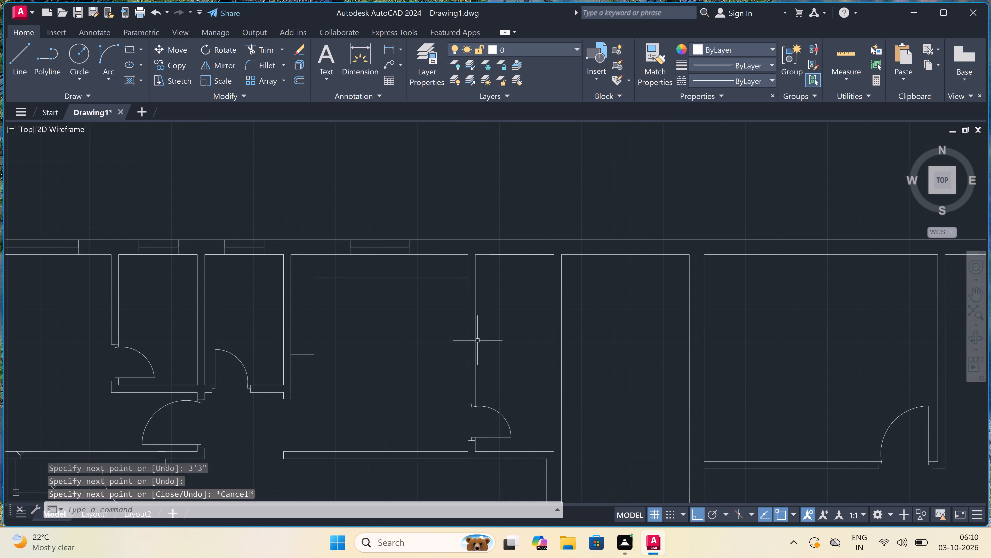
Move the partition between the counter room and small room, with its door and jambs, so its right face meets the 3'3" guide line.
click(486, 293)
click(444, 334)
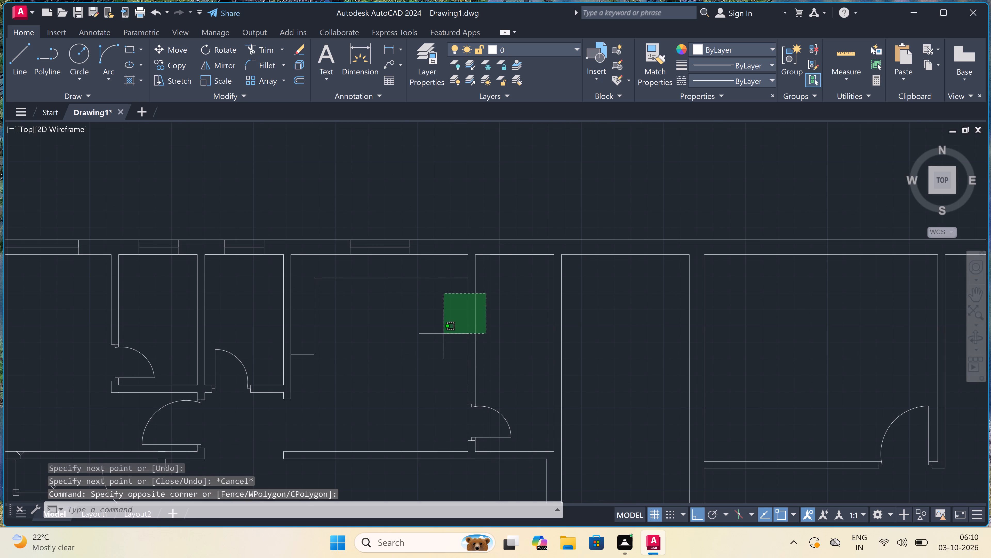
scroll(509, 439, up, 2)
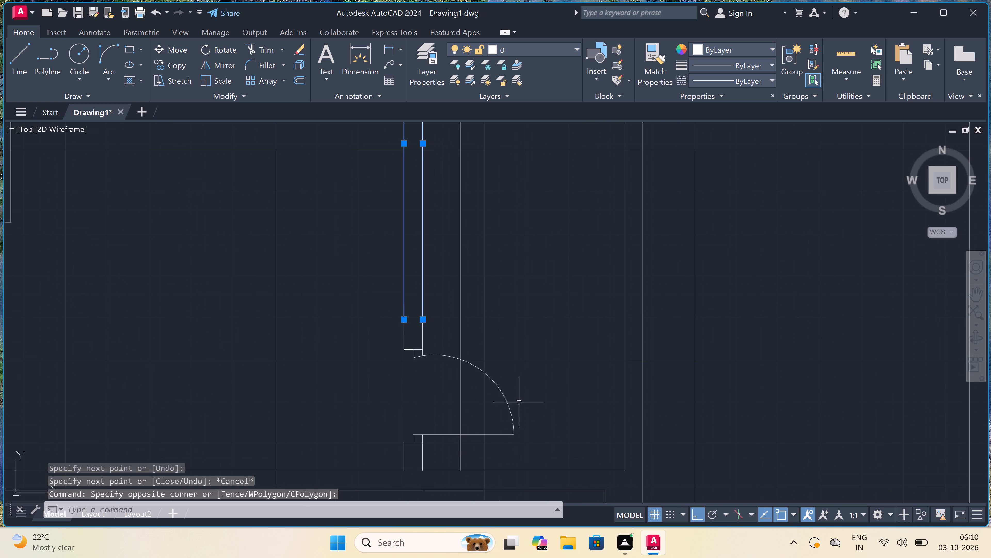
click(522, 391)
click(475, 455)
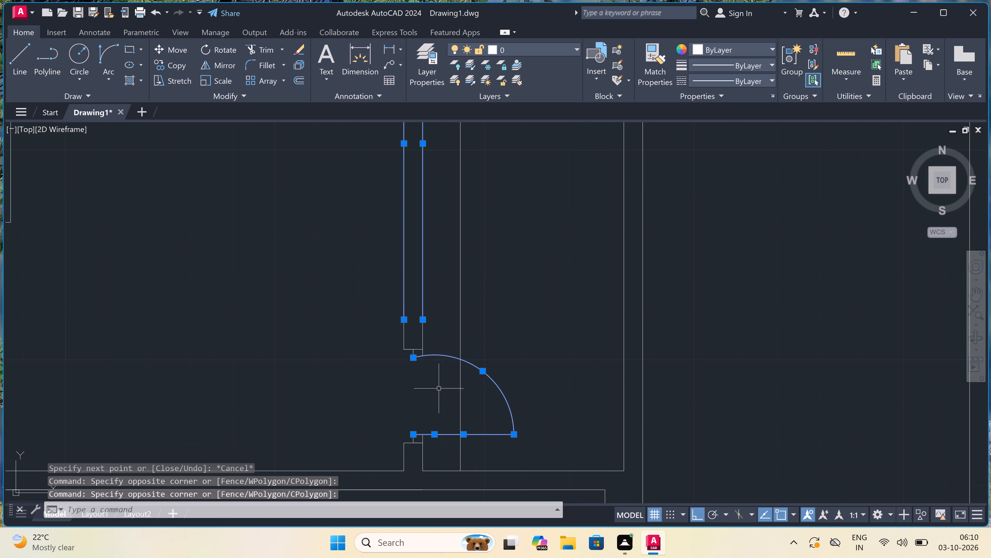
scroll(425, 358, up, 3)
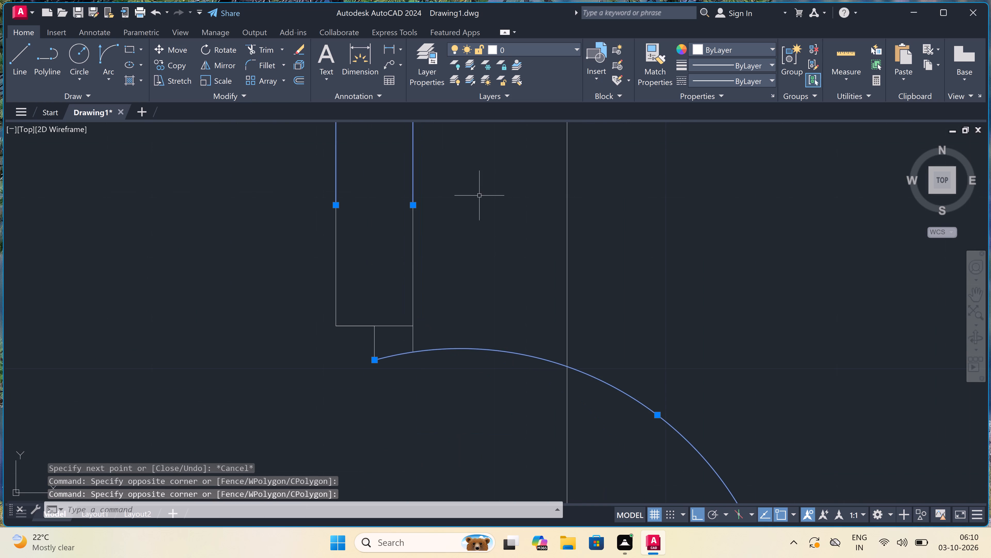
drag(479, 198, 475, 211)
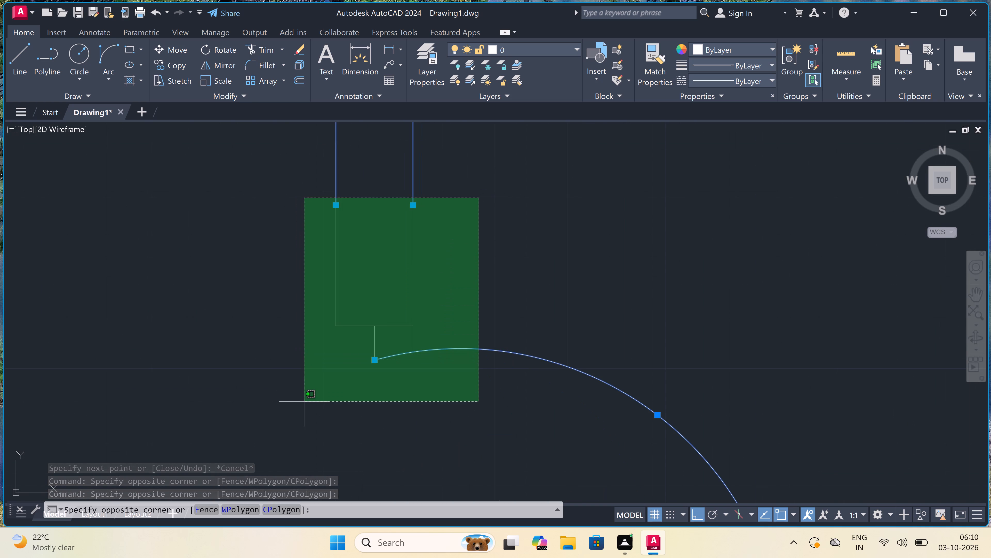
click(307, 403)
scroll(430, 323, down, 5)
scroll(423, 373, up, 4)
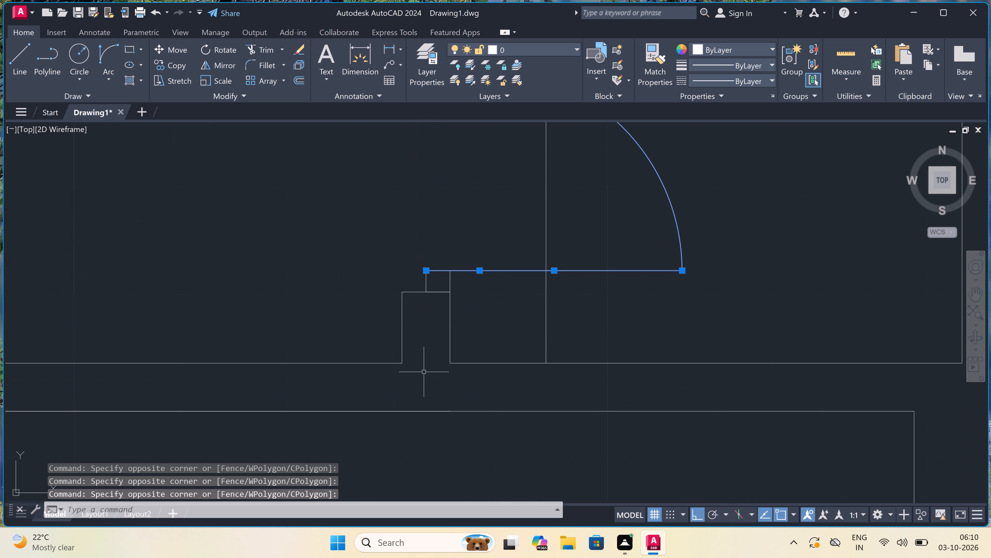
scroll(460, 275, up, 2)
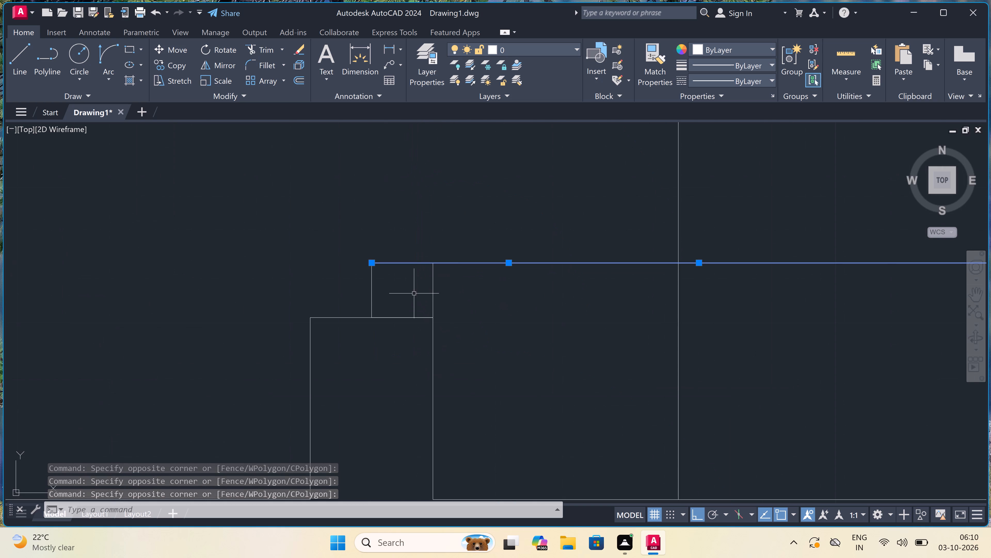
click(412, 291)
click(313, 326)
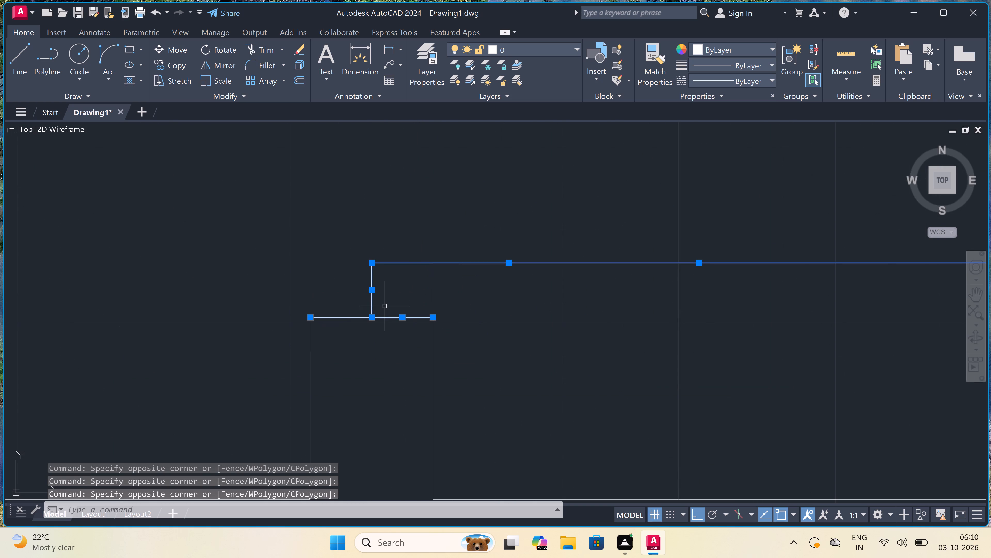
scroll(385, 306, down, 4)
scroll(374, 319, up, 1)
click(374, 319)
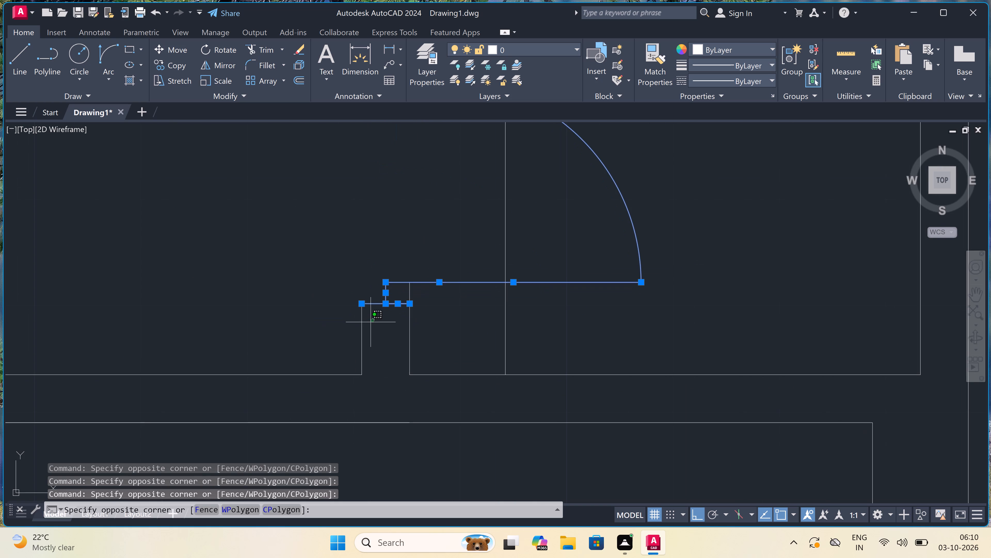
click(319, 338)
click(425, 335)
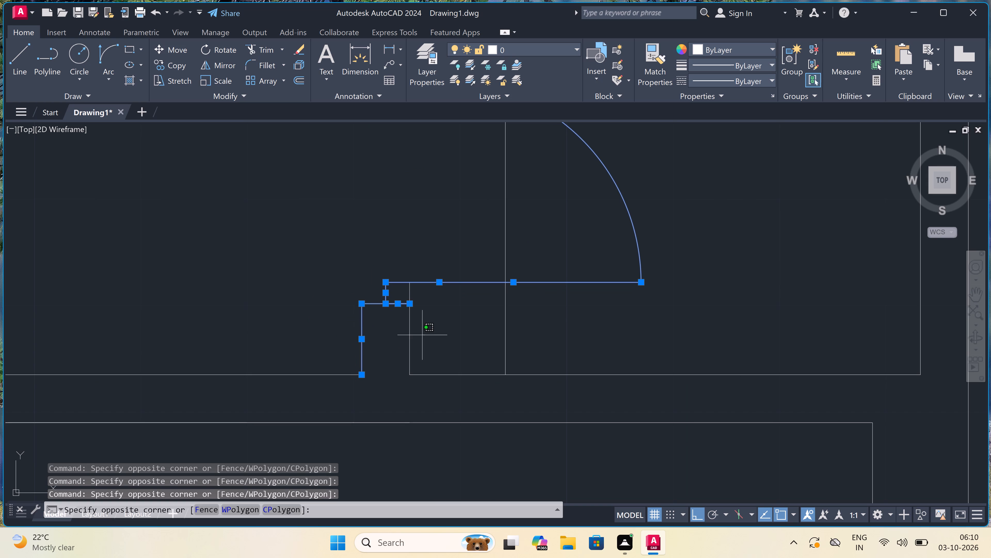
click(361, 349)
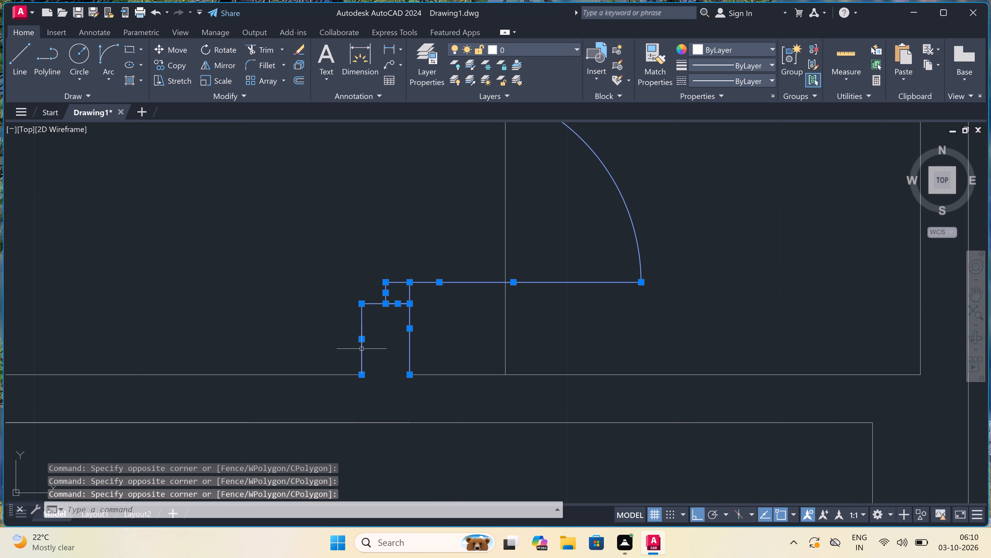
scroll(363, 347, down, 6)
scroll(353, 299, up, 2)
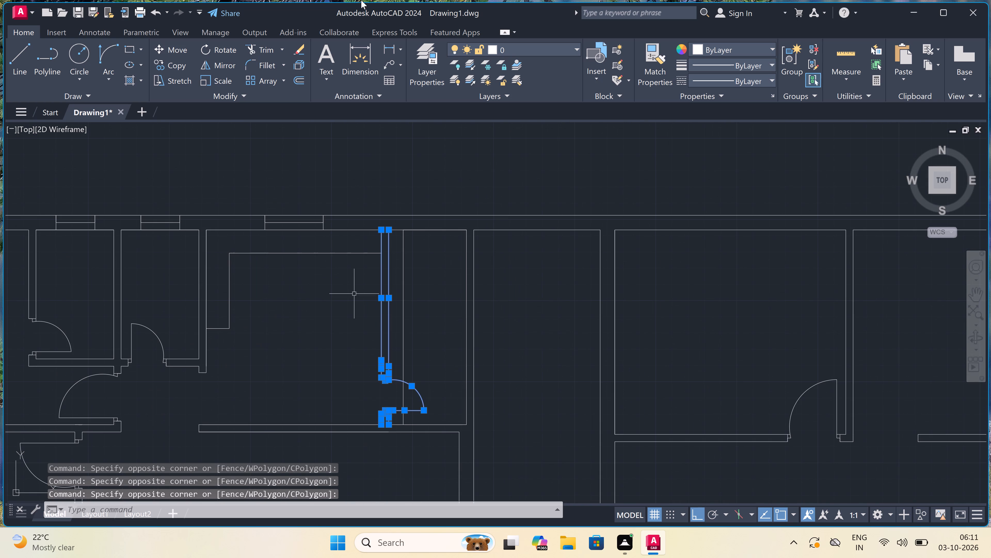
click(183, 48)
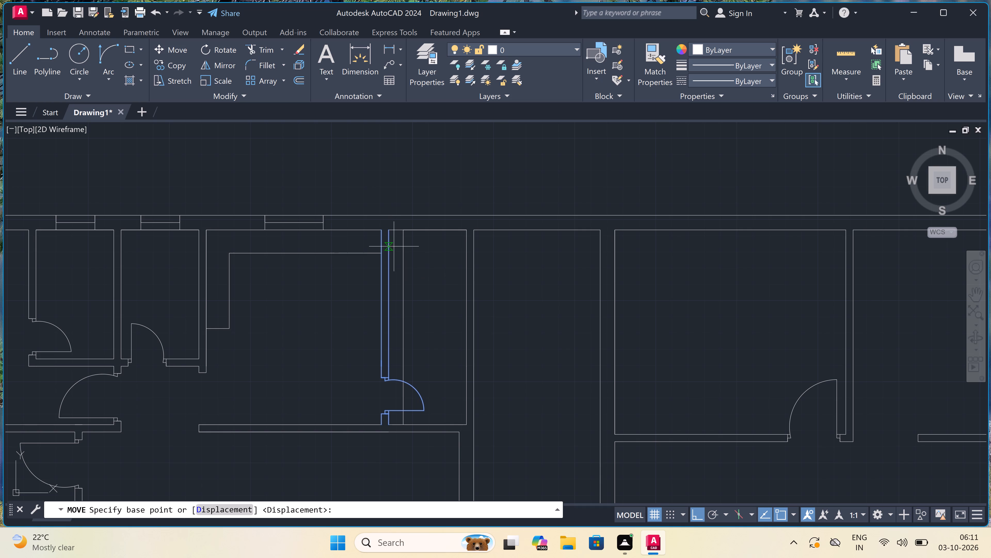
drag(387, 230, 390, 232)
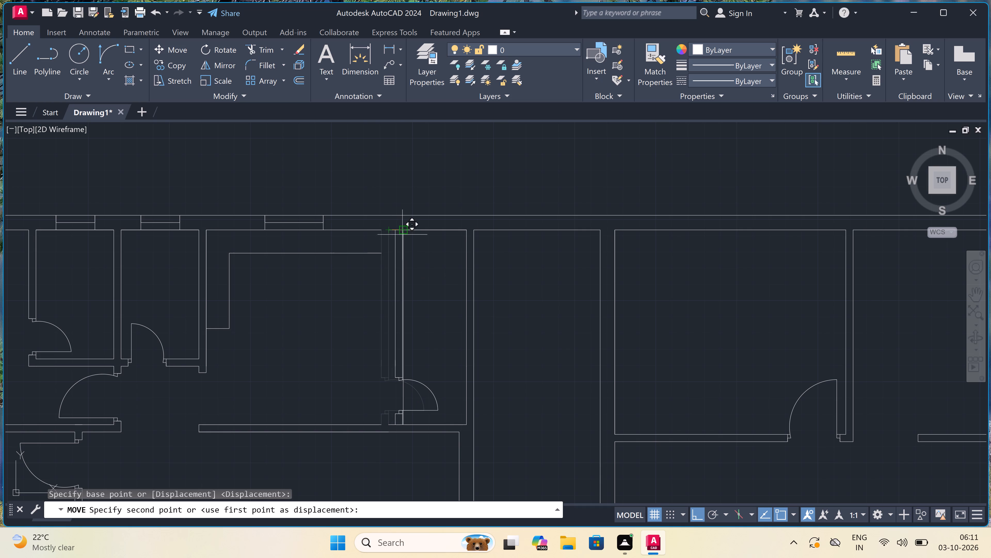
click(406, 234)
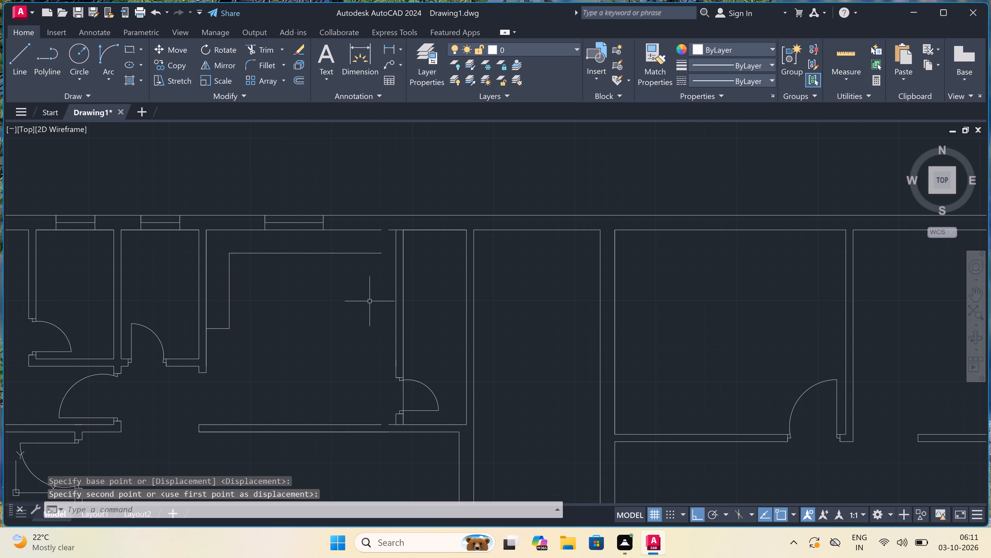
Extend the counter room's top wall inner line, counter edge and bottom wall inner line to the moved partition's left face.
key(e)
key(x)
key(space)
click(372, 224)
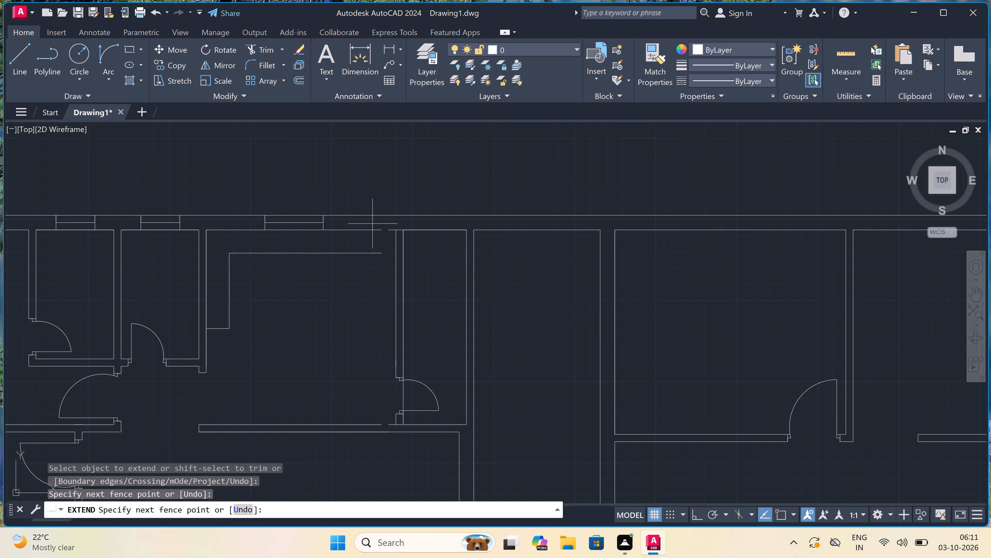
click(371, 277)
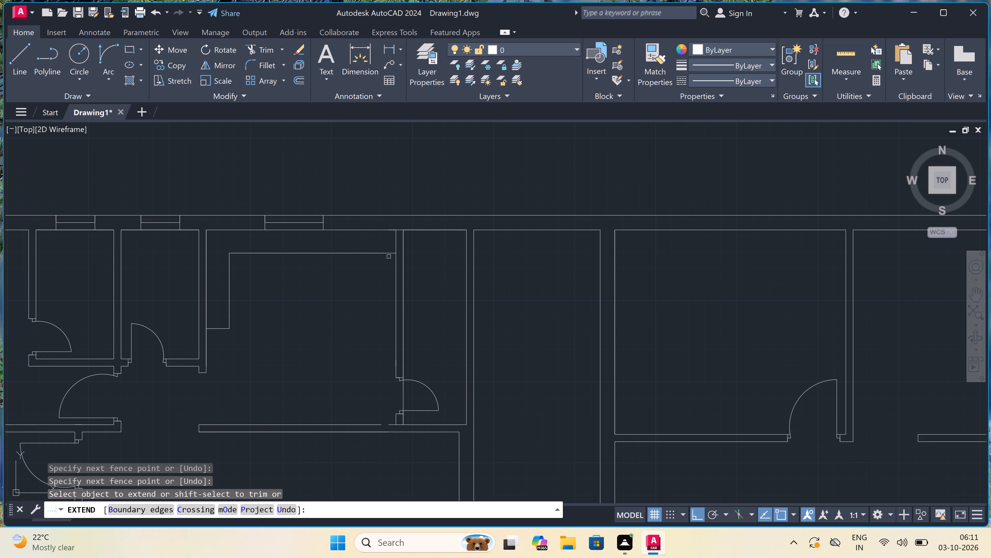
click(373, 425)
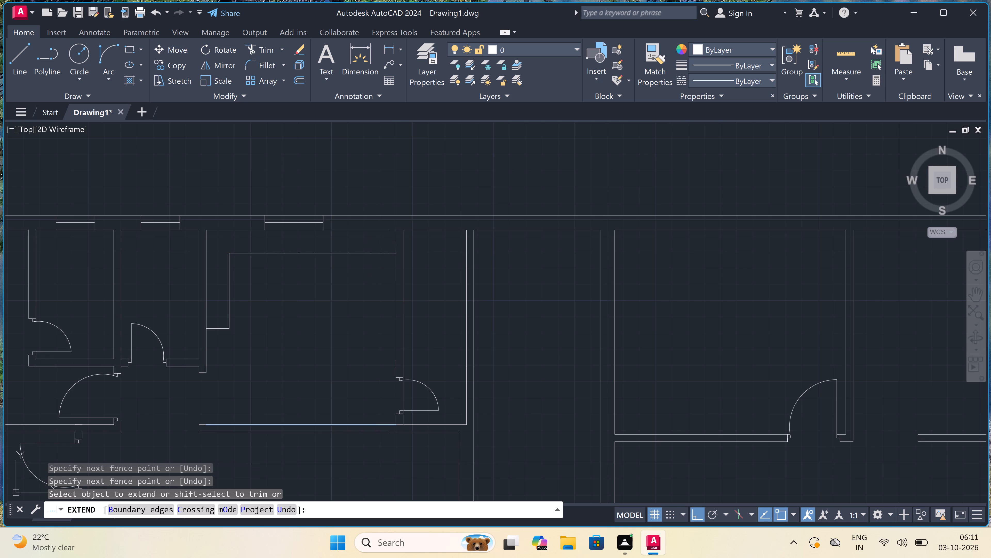
Trim the guide line out of the small room's door opening and the bottom wall's inner line between the moved partition's faces.
key(Escape)
key(t)
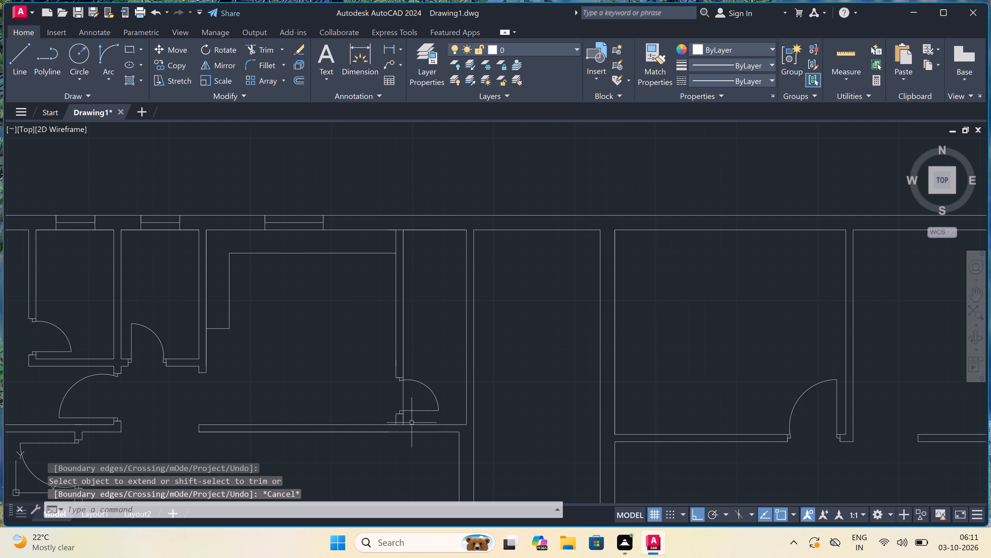
key(r)
key(space)
click(404, 403)
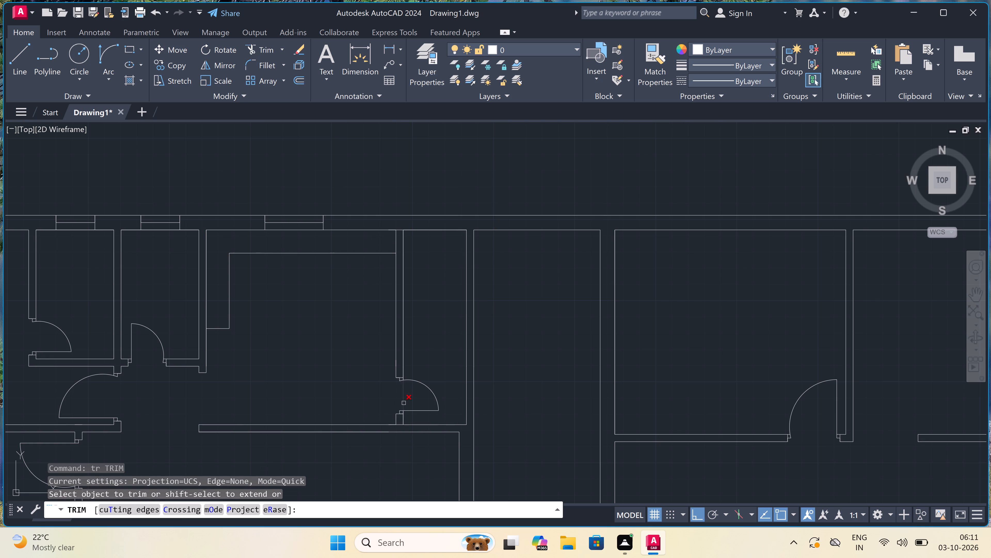
scroll(400, 431, up, 4)
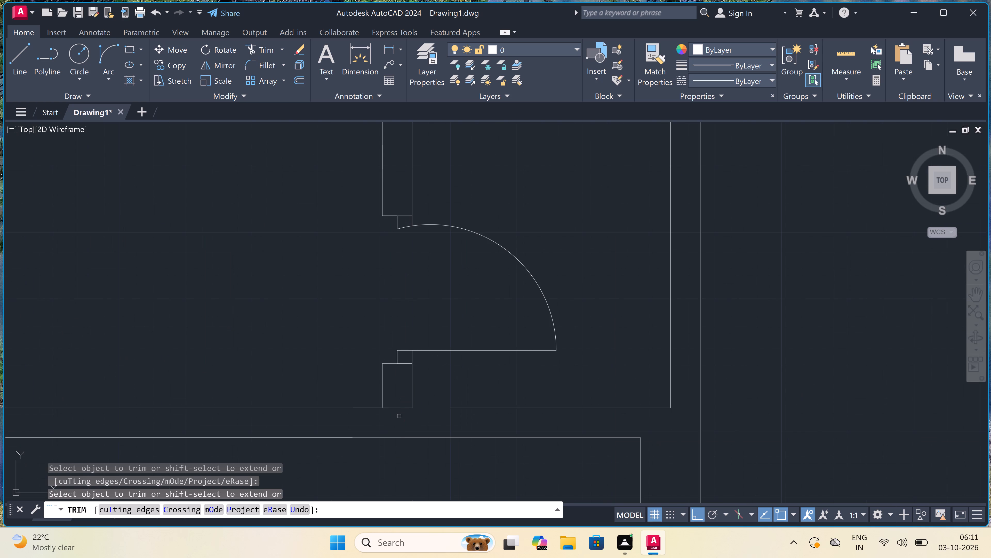
click(400, 416)
click(400, 397)
scroll(401, 397, down, 4)
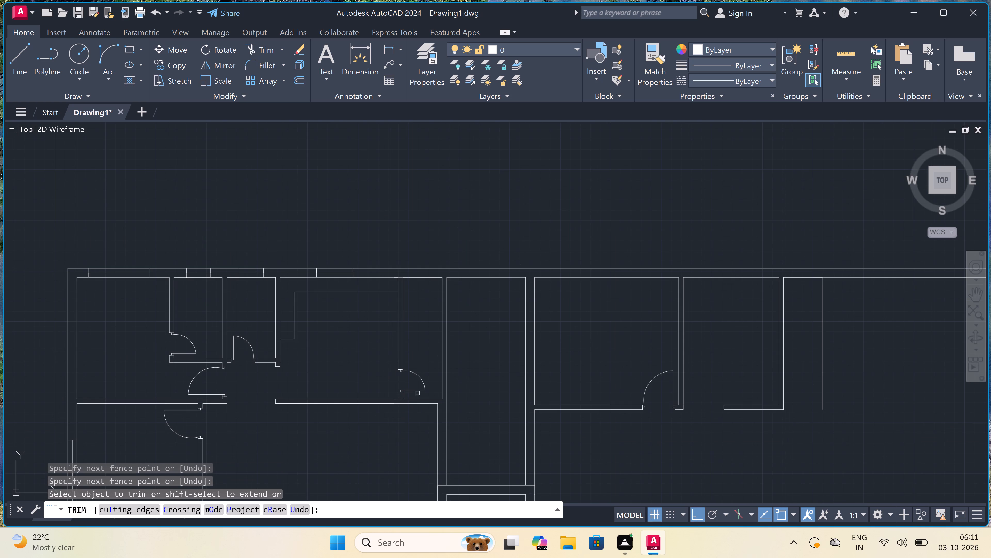
key(Escape)
Start a line in the open area below the rooms beyond the narrow room, near its right wall.
scroll(470, 357, down, 3)
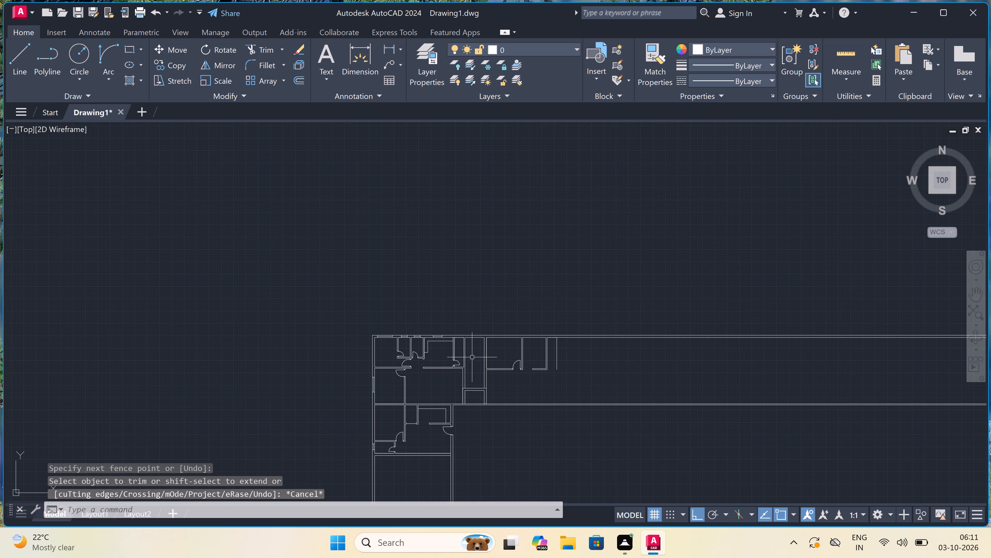
scroll(472, 357, down, 1)
scroll(494, 371, up, 3)
scroll(495, 371, down, 3)
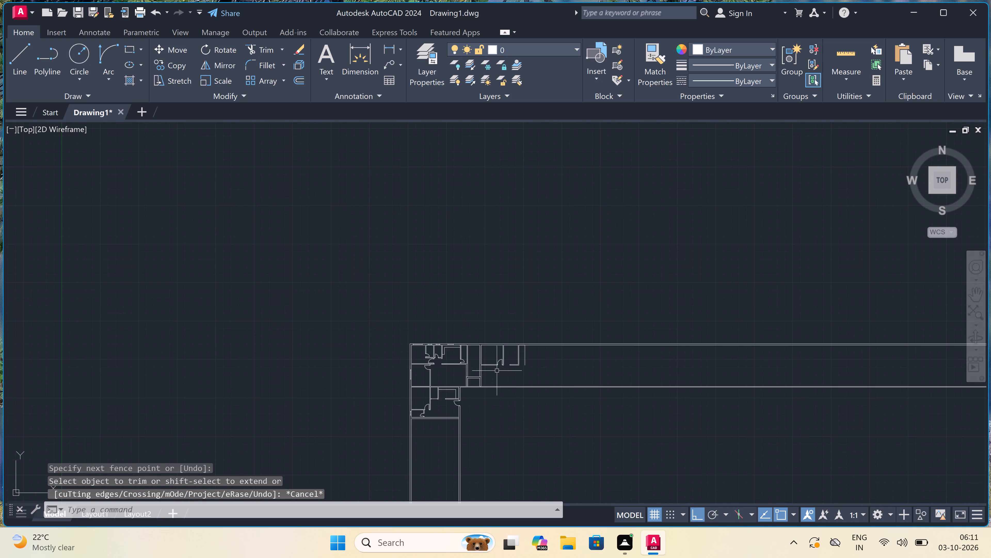
scroll(530, 365, up, 4)
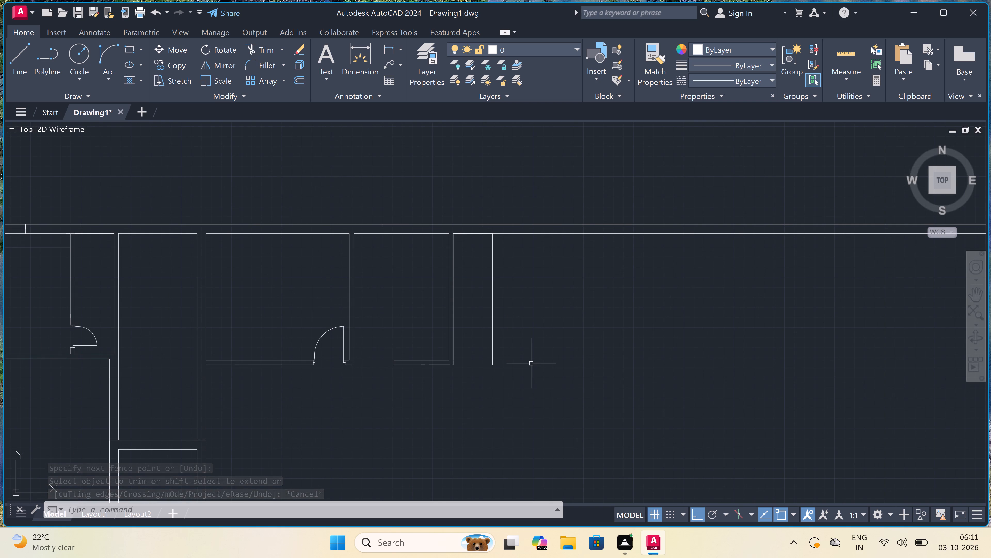
key(l)
key(space)
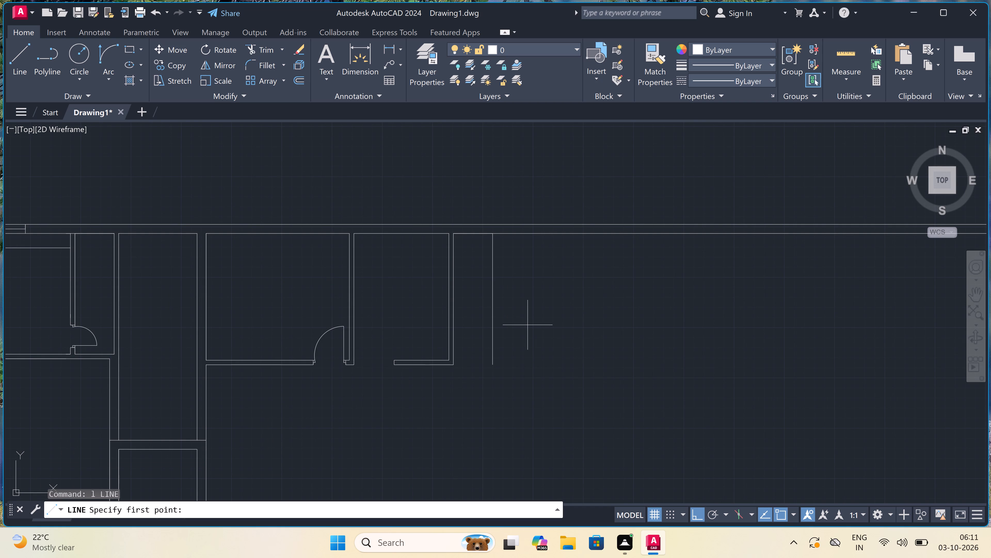
scroll(528, 325, down, 2)
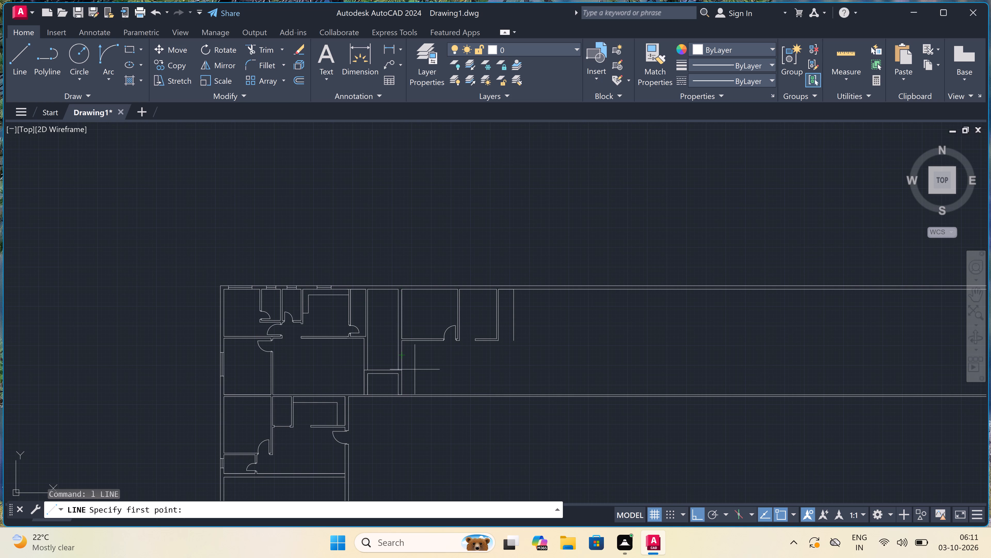
scroll(415, 369, up, 1)
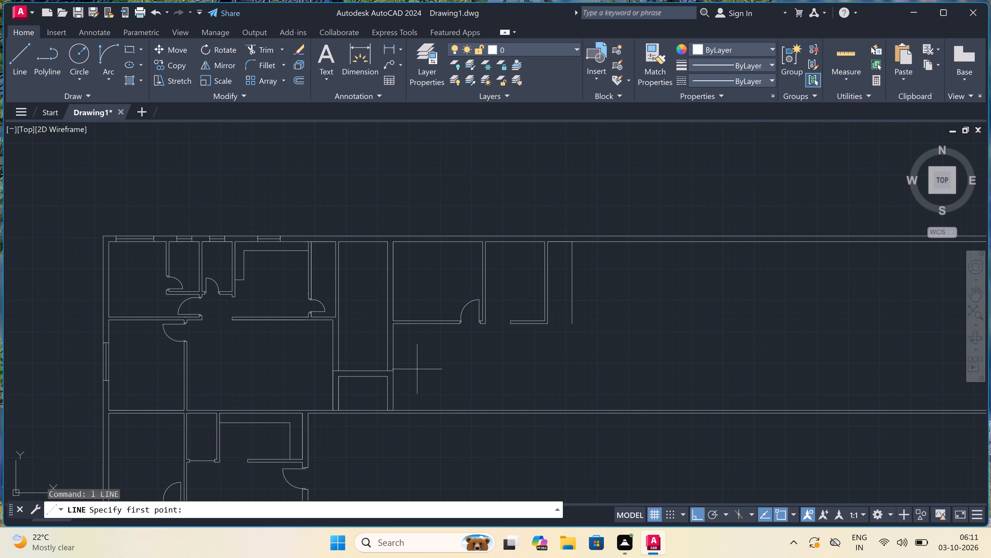
scroll(417, 369, up, 2)
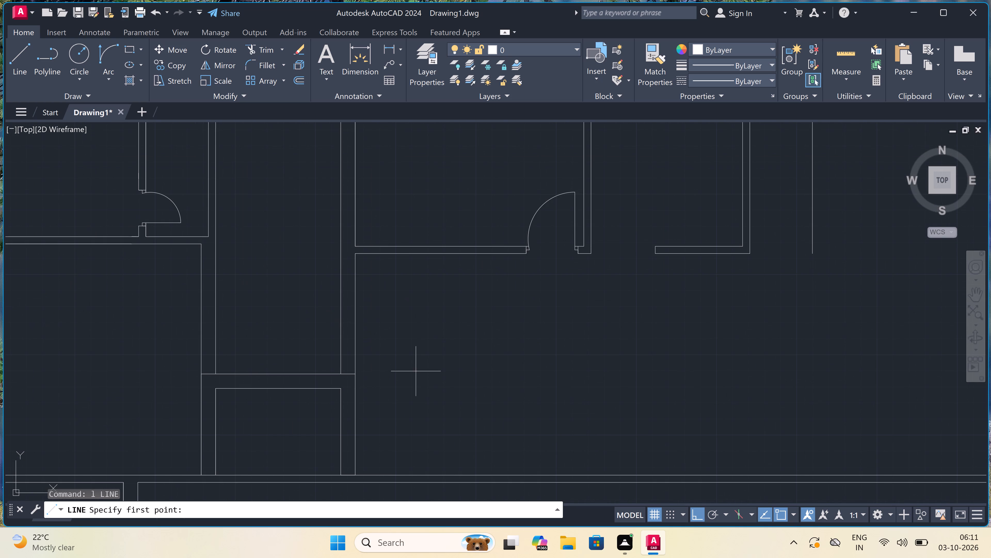
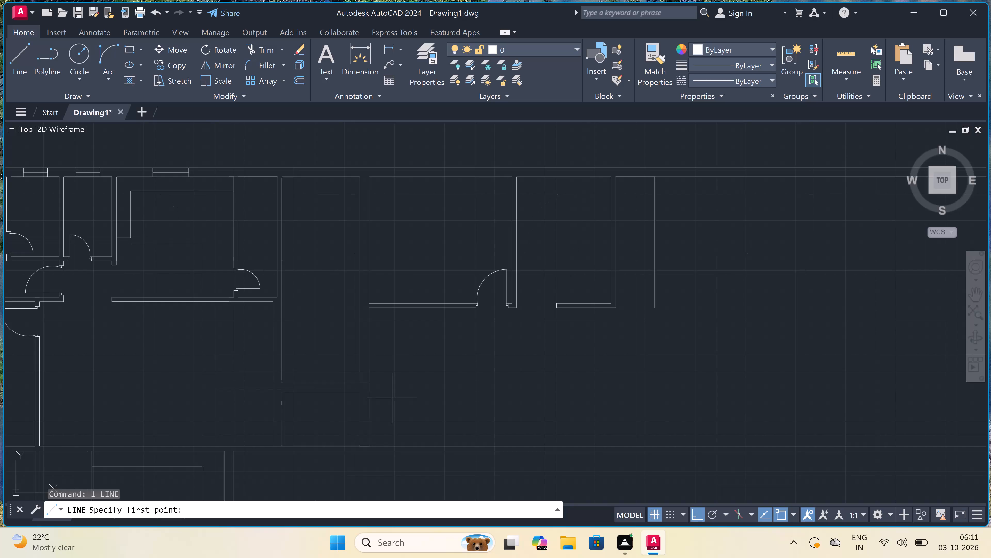
Draw a horizontal line 10'10.5" eastward from the lower wall corner where the room with the door meets the vertical shaft wall.
scroll(392, 398, up, 1)
scroll(392, 398, down, 1)
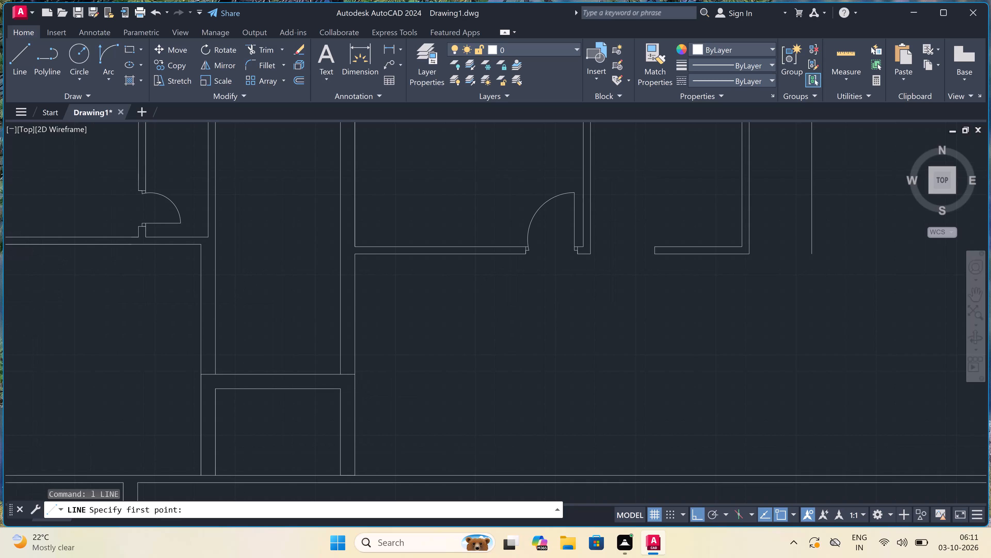
scroll(392, 398, up, 1)
scroll(392, 398, down, 1)
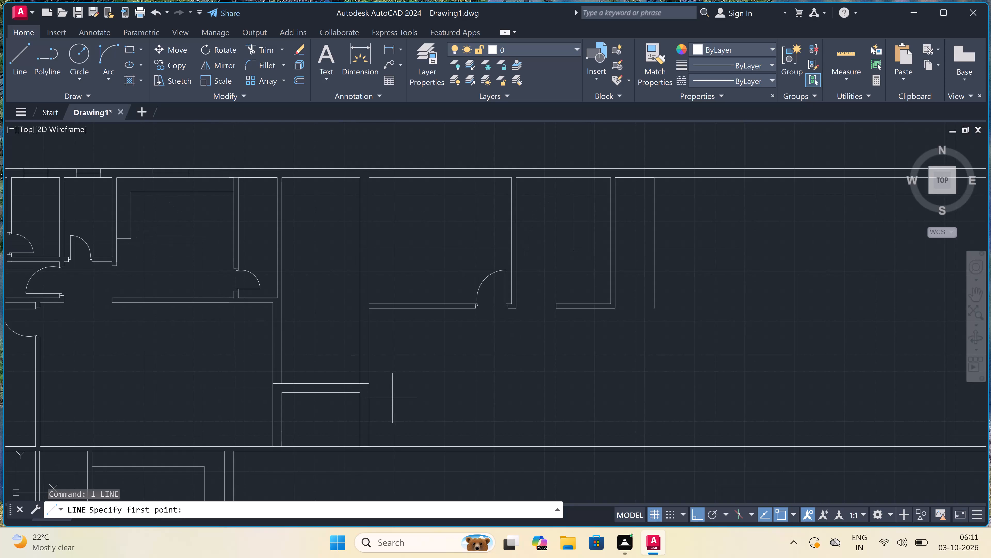
scroll(392, 398, up, 1)
scroll(392, 398, down, 1)
scroll(392, 398, up, 1)
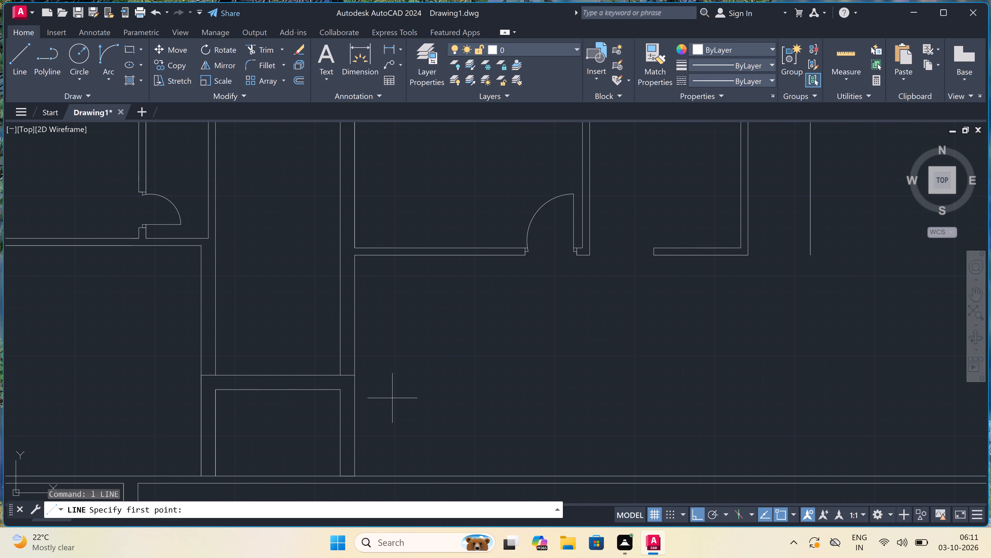
scroll(393, 398, down, 1)
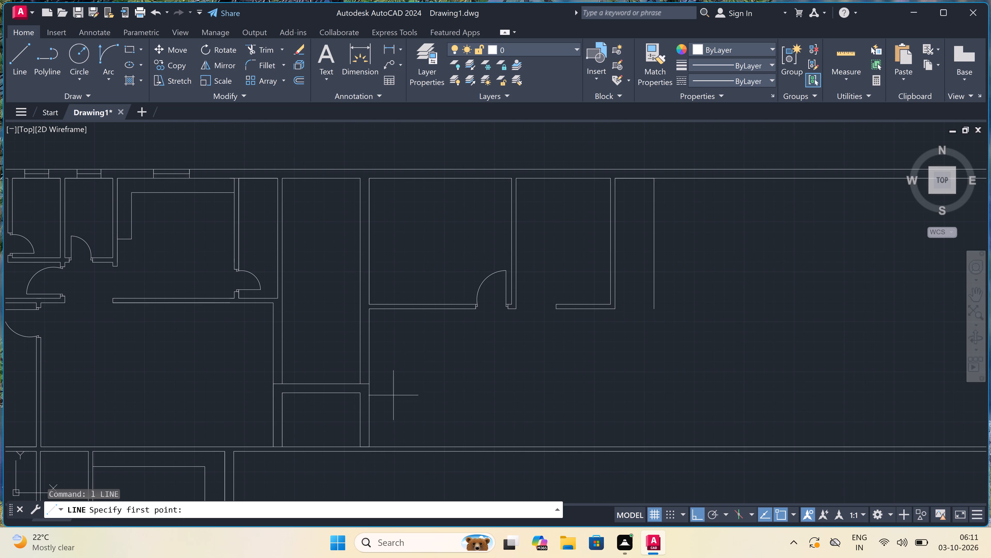
click(371, 311)
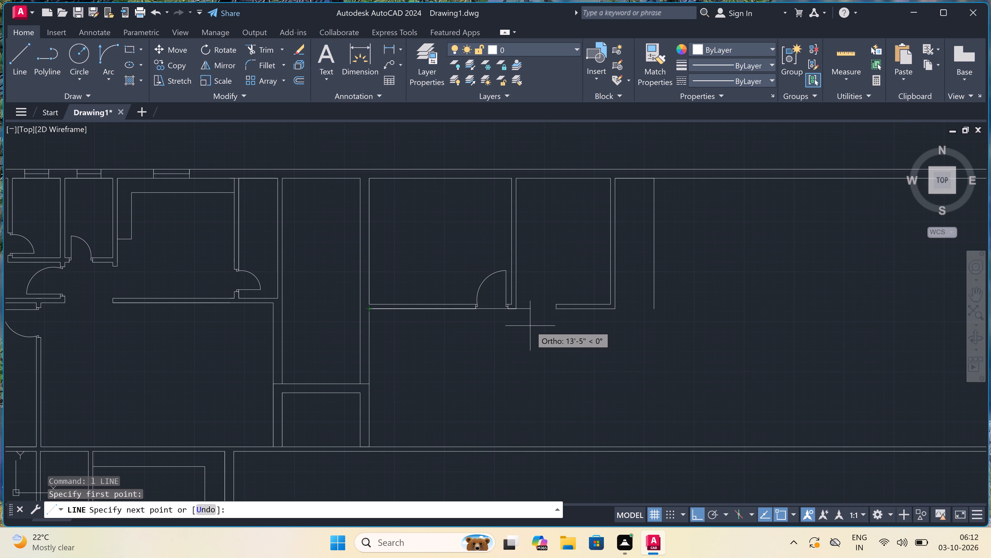
text(10'10)
text(.5)
key(shift+quotedbl)
key(space)
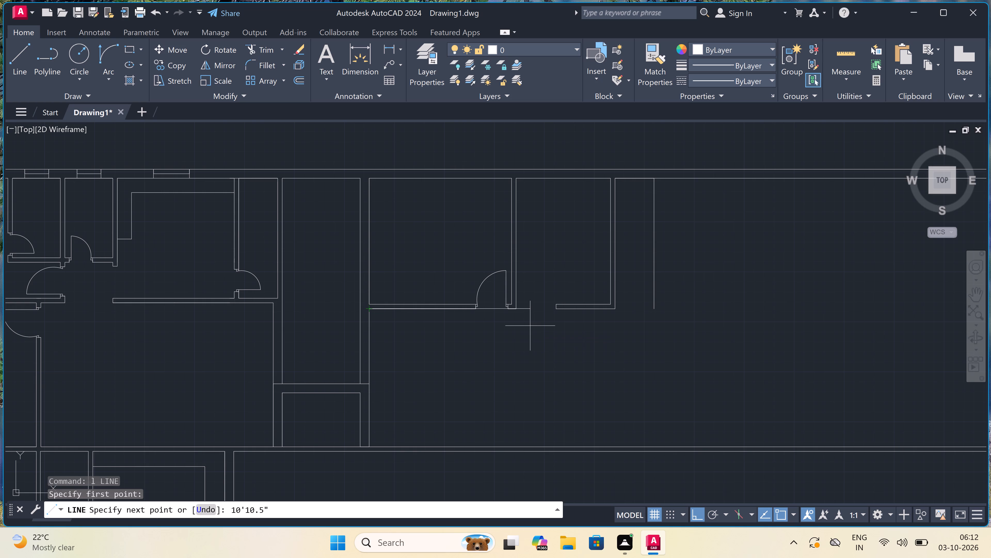
Continue the line 20'1.5" south, 4.5" east and about 17'6" back north to outline a partition wall.
scroll(530, 327, down, 2)
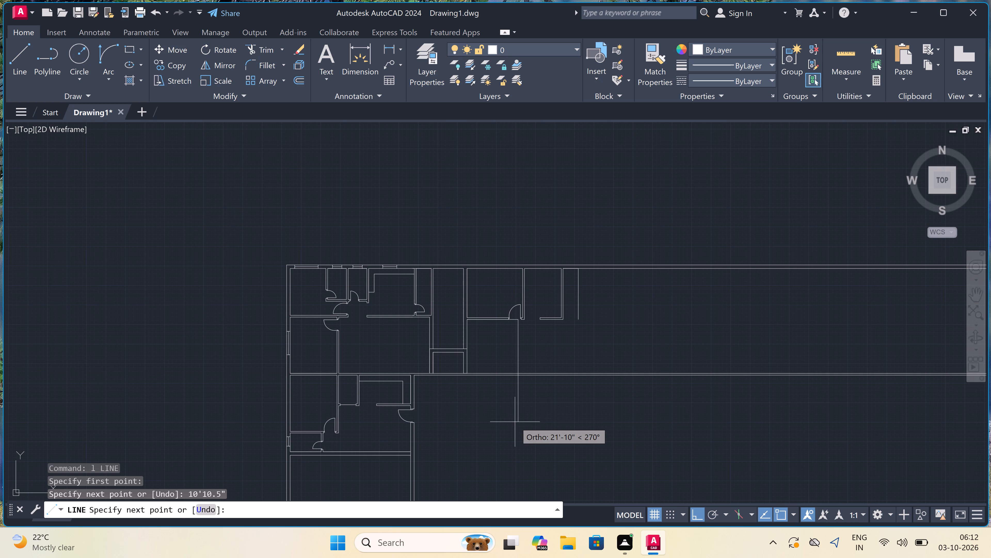
text(20')
text(1.)
key(5)
key(shift+quotedbl)
key(space)
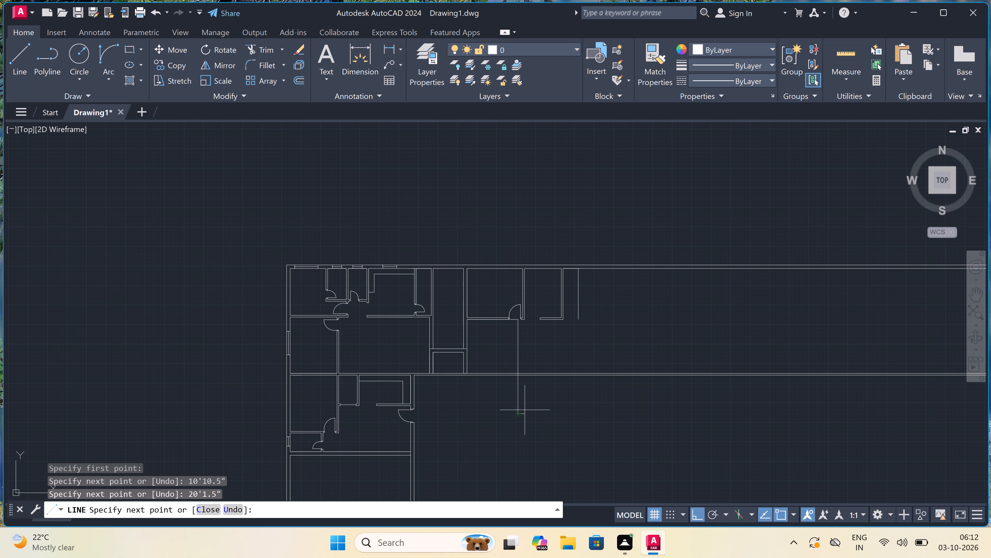
scroll(536, 409, up, 1)
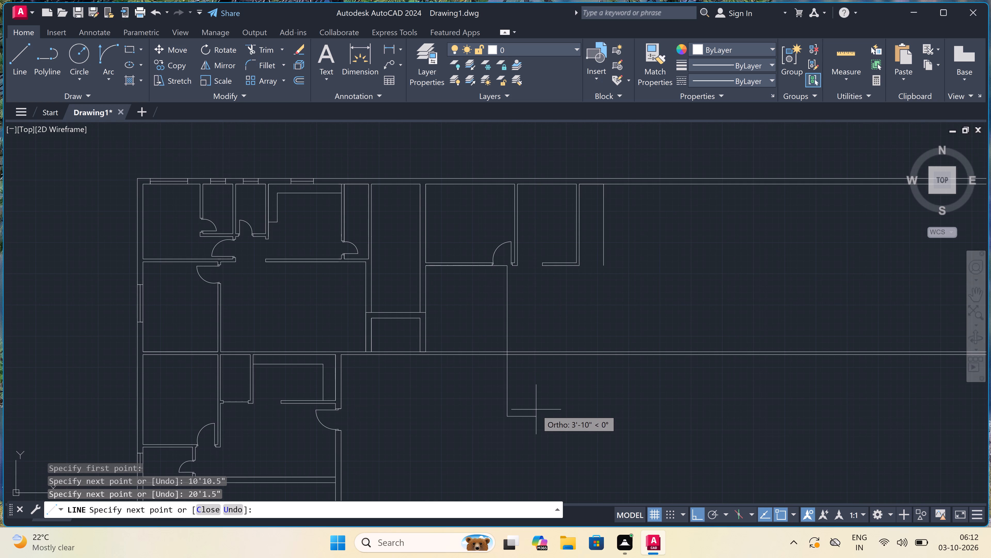
scroll(537, 410, up, 1)
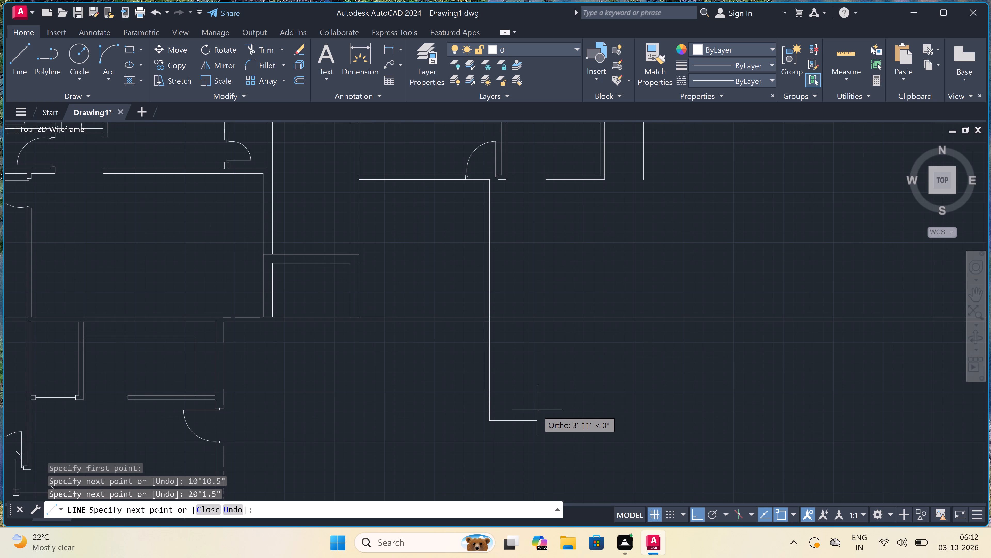
text(4.5")
key(space)
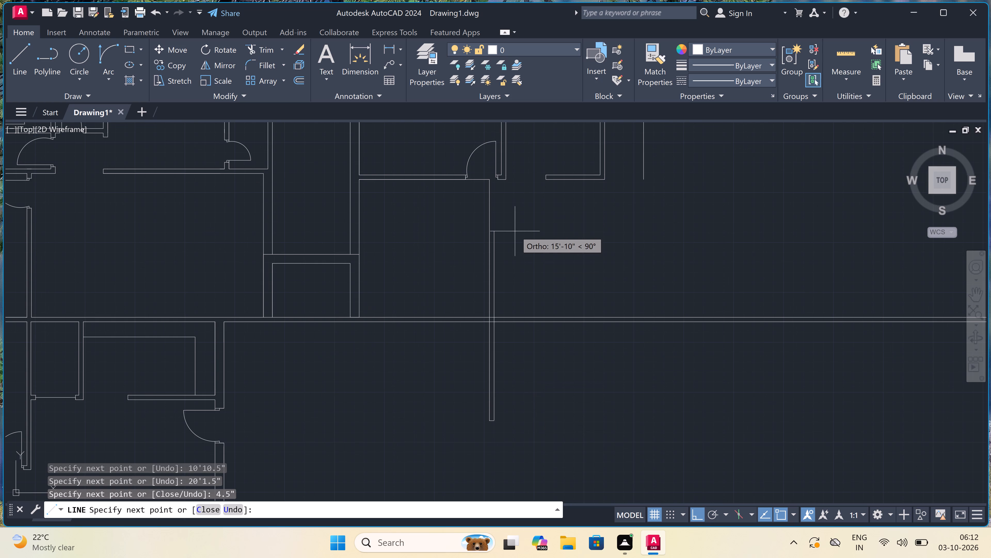
scroll(491, 211, up, 4)
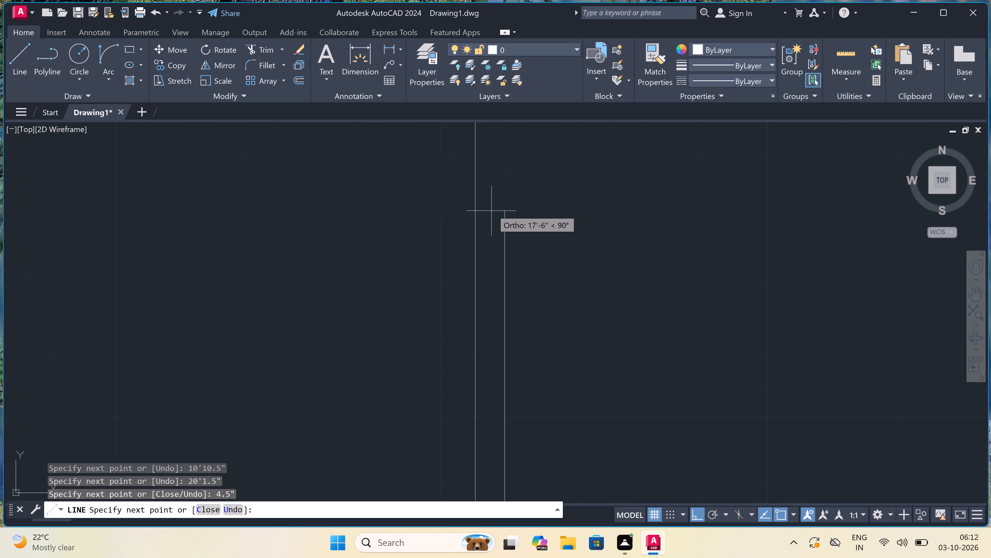
click(502, 206)
key(Escape)
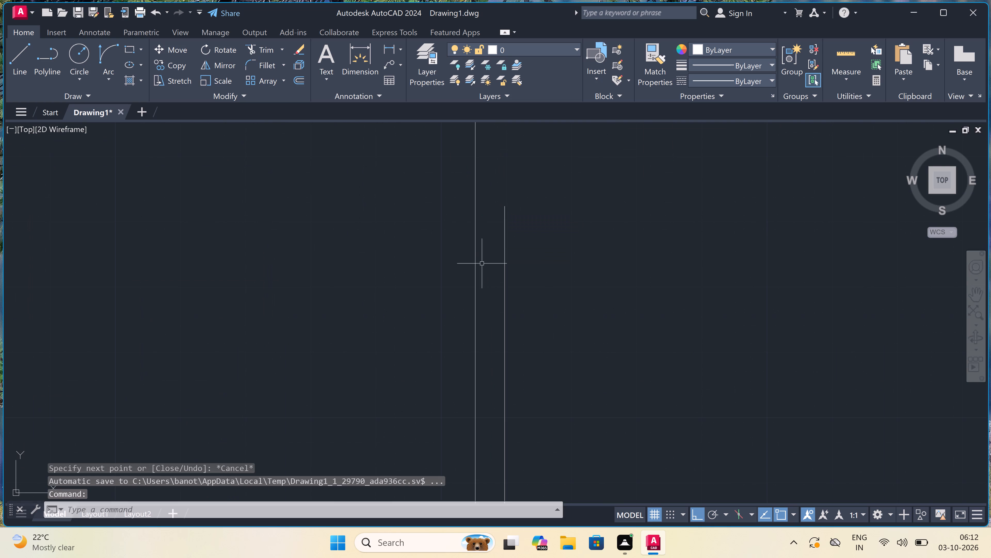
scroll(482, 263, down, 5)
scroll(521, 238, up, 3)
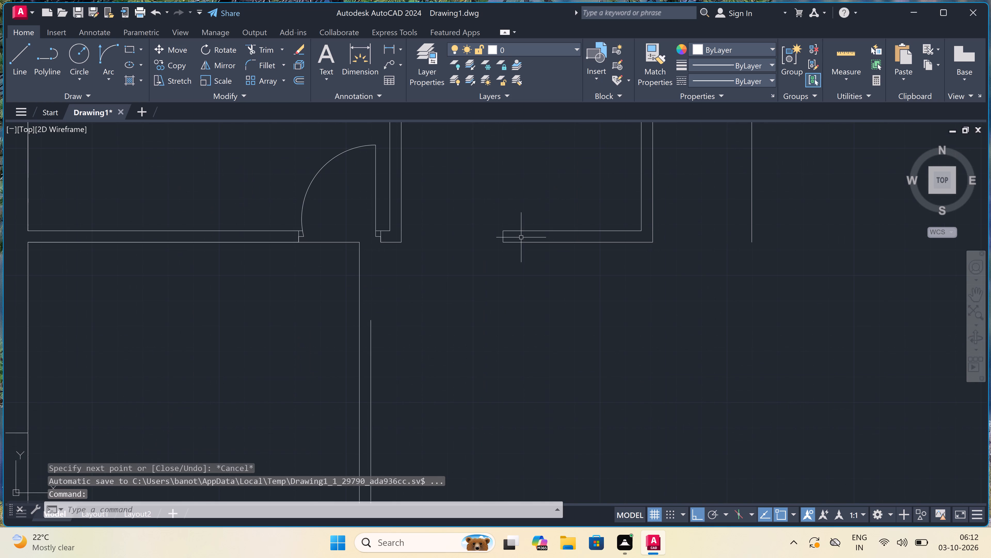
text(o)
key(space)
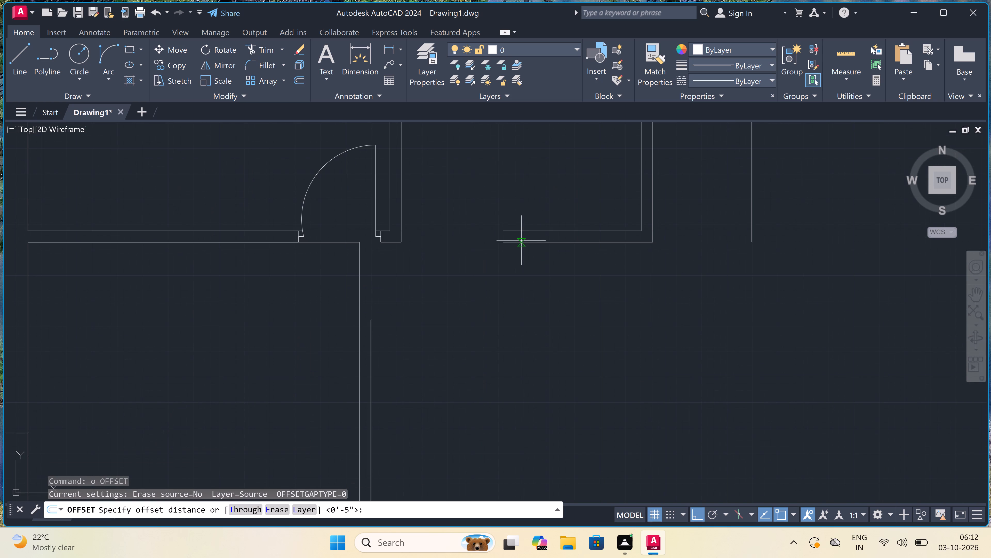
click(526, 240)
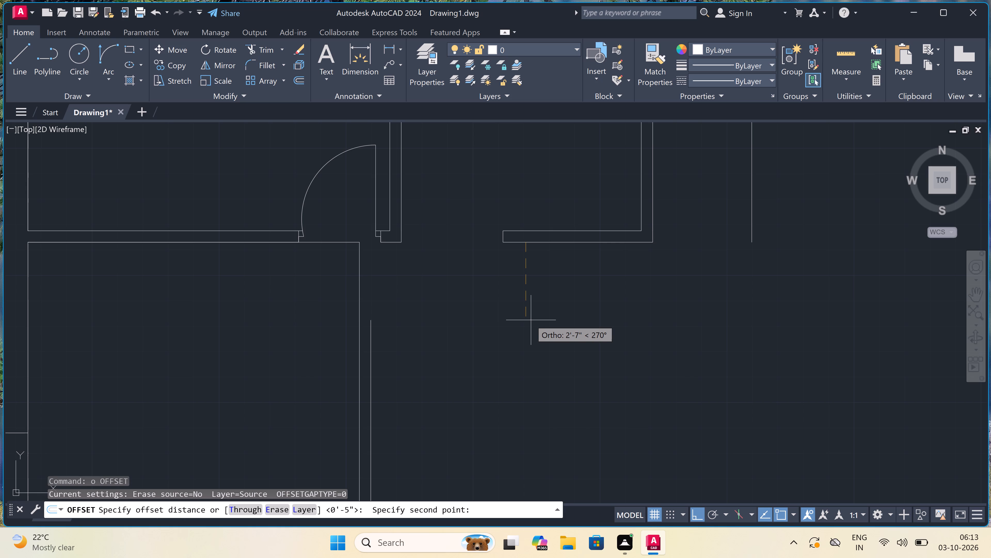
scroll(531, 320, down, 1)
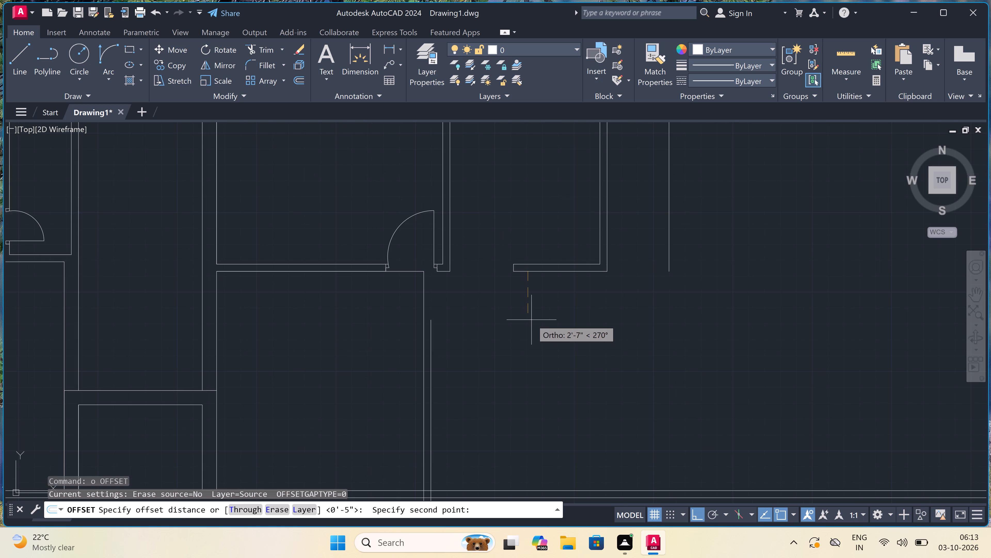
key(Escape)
Offset the east face of the new partition wall 10'9" to the east.
scroll(531, 320, down, 3)
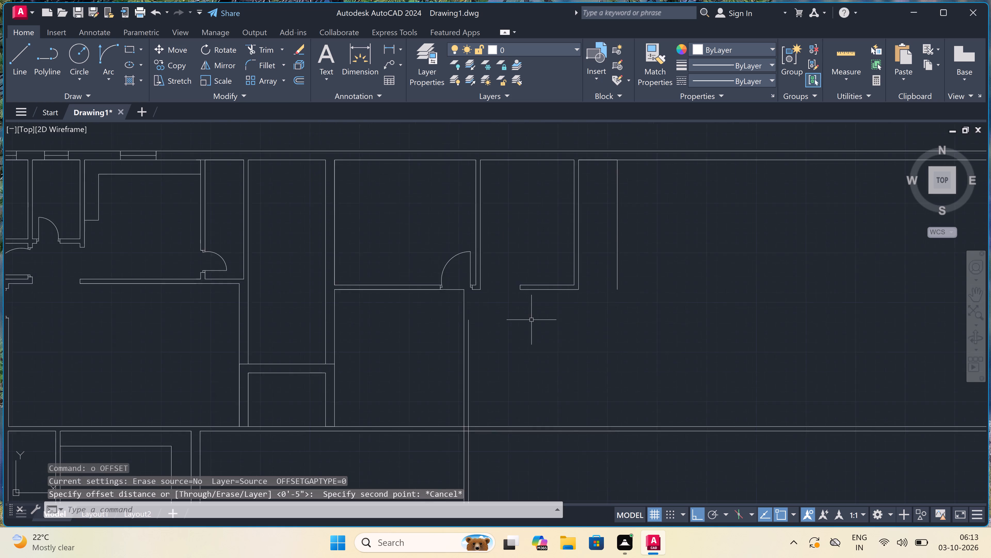
scroll(521, 344, up, 2)
key(space)
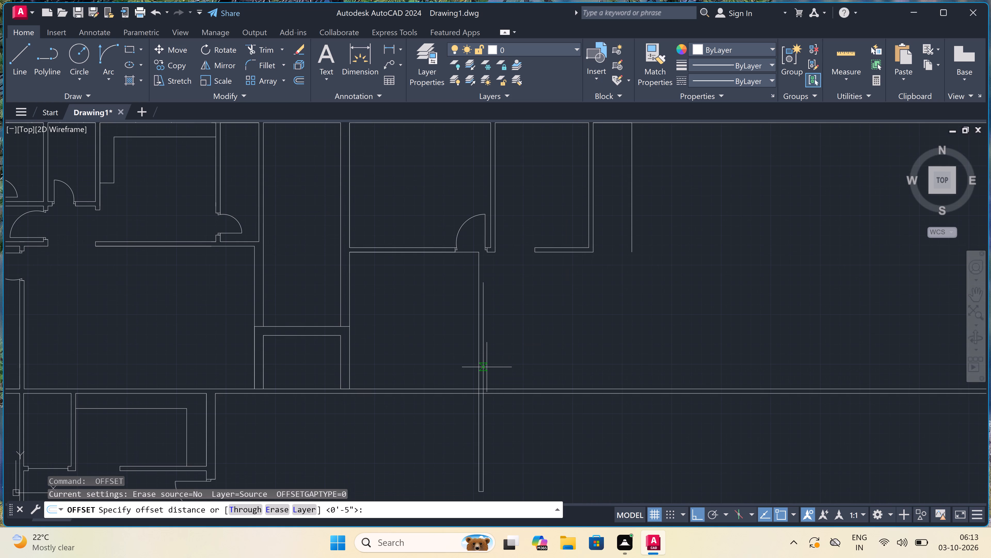
click(487, 367)
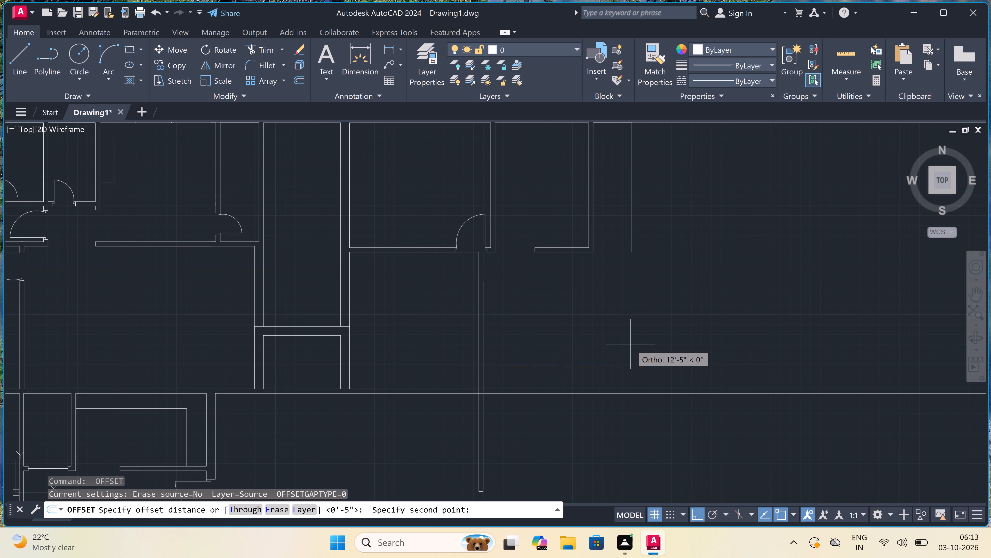
key(1)
text(0')
text(9")
key(space)
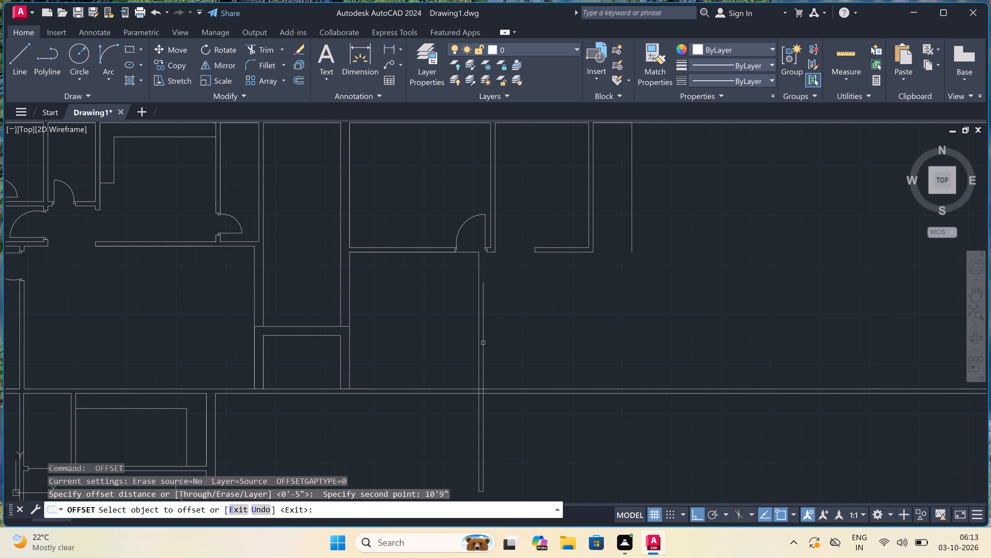
drag(483, 343, 492, 344)
click(635, 348)
key(Escape)
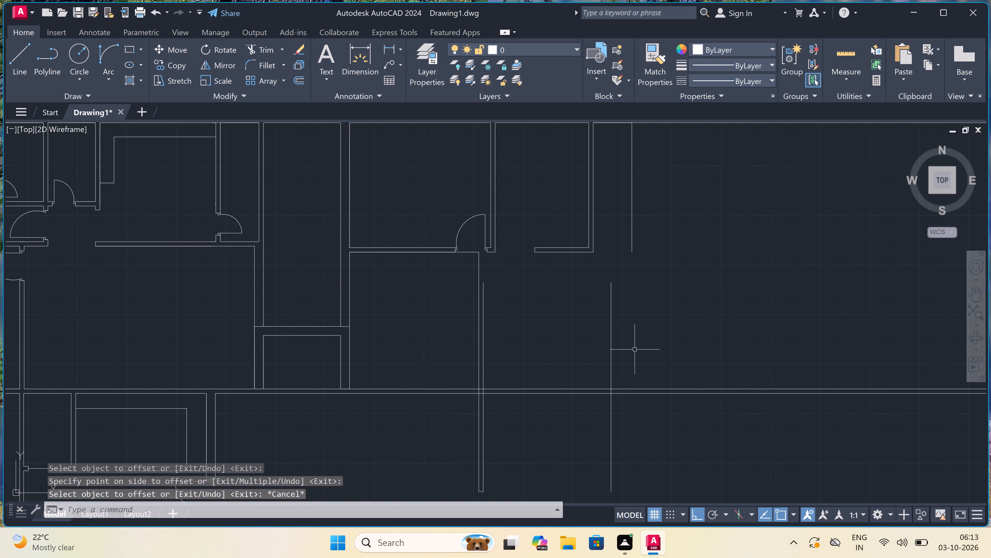
Offset the newly created vertical line 9" to the east to form the second wall's thickness.
key(space)
click(611, 342)
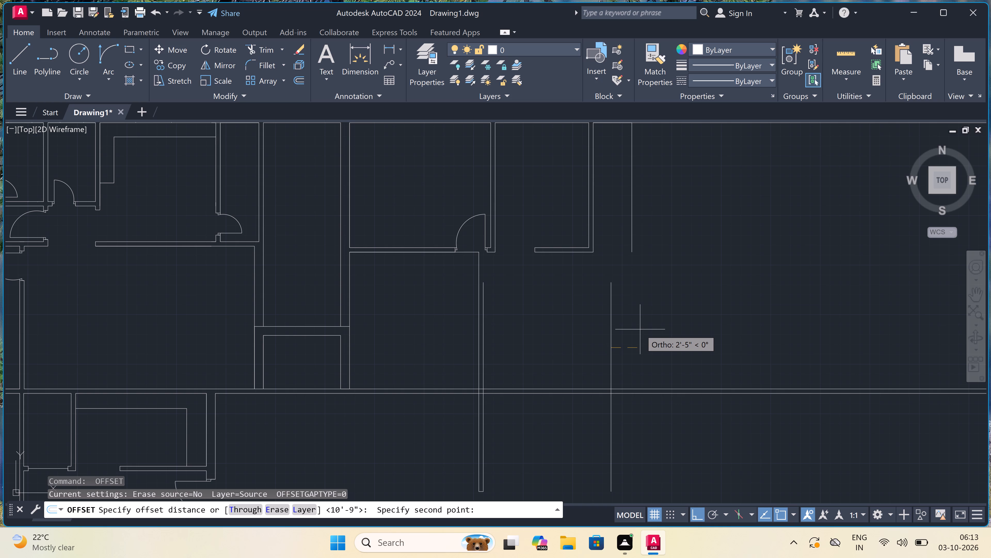
text(9")
key(space)
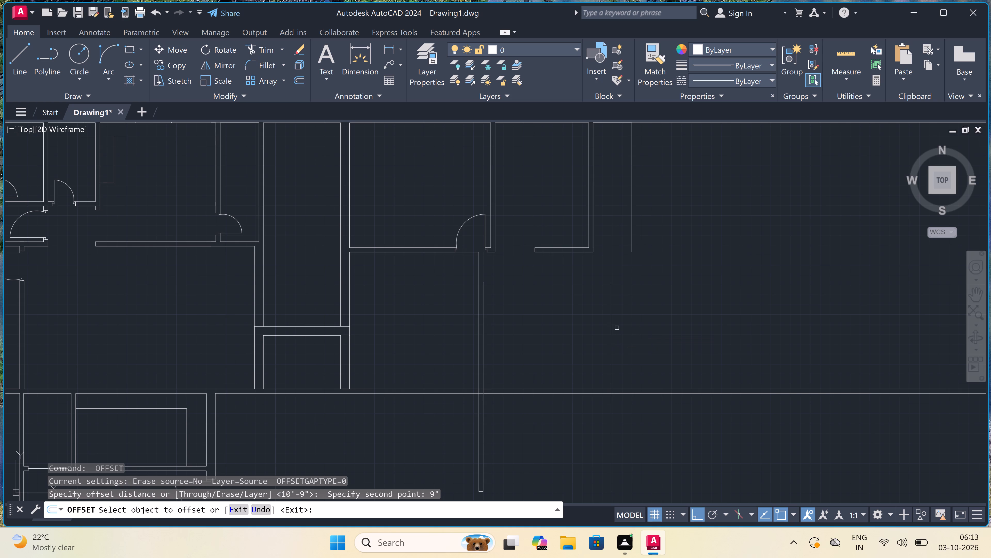
click(611, 325)
click(638, 330)
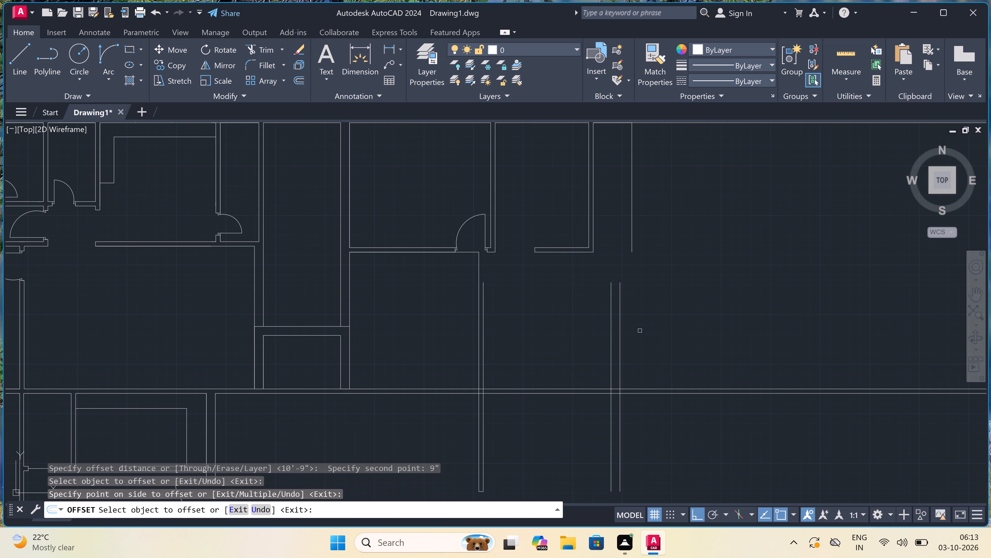
key(Escape)
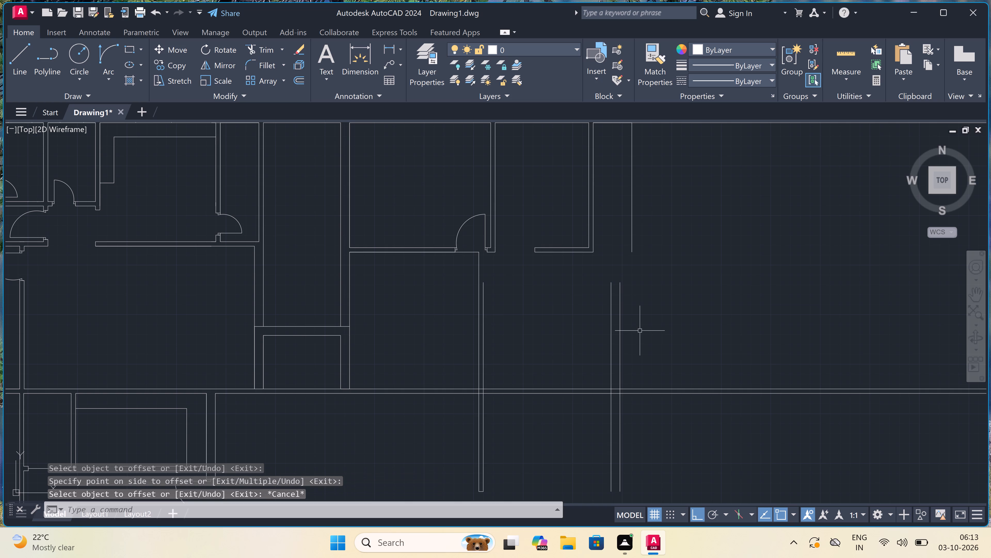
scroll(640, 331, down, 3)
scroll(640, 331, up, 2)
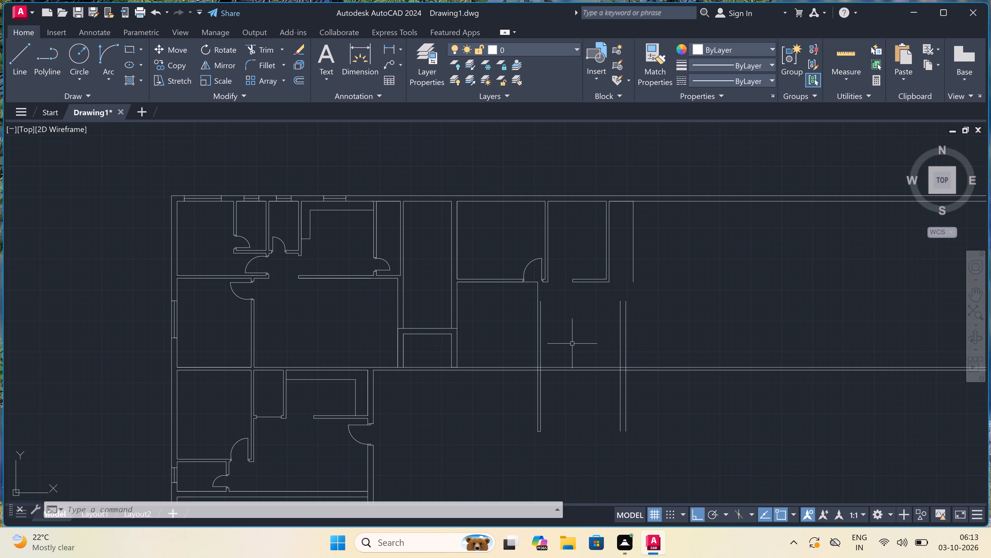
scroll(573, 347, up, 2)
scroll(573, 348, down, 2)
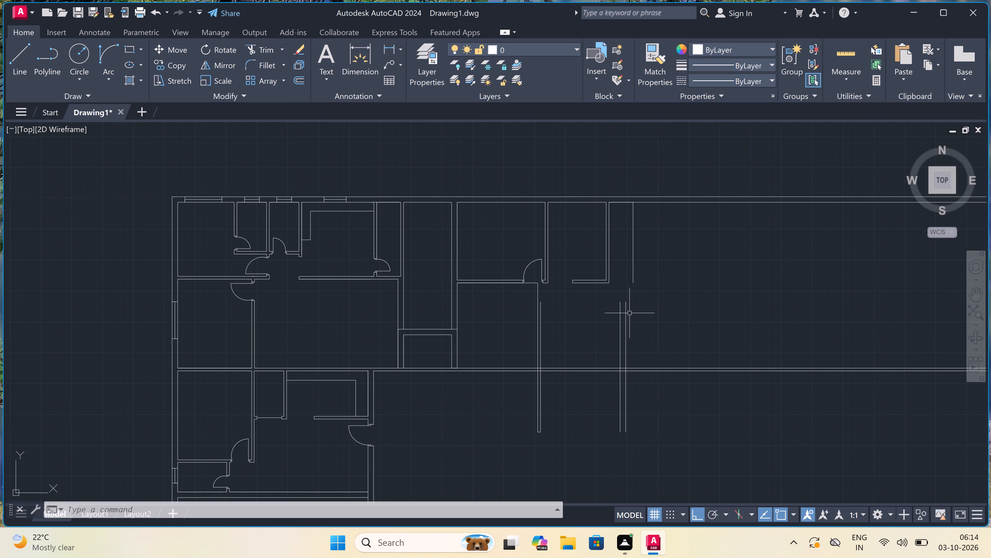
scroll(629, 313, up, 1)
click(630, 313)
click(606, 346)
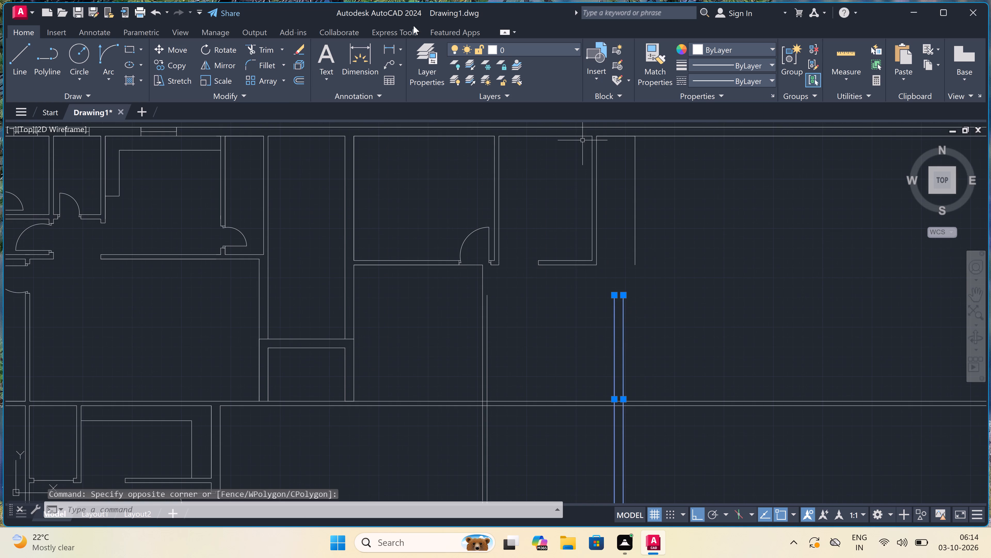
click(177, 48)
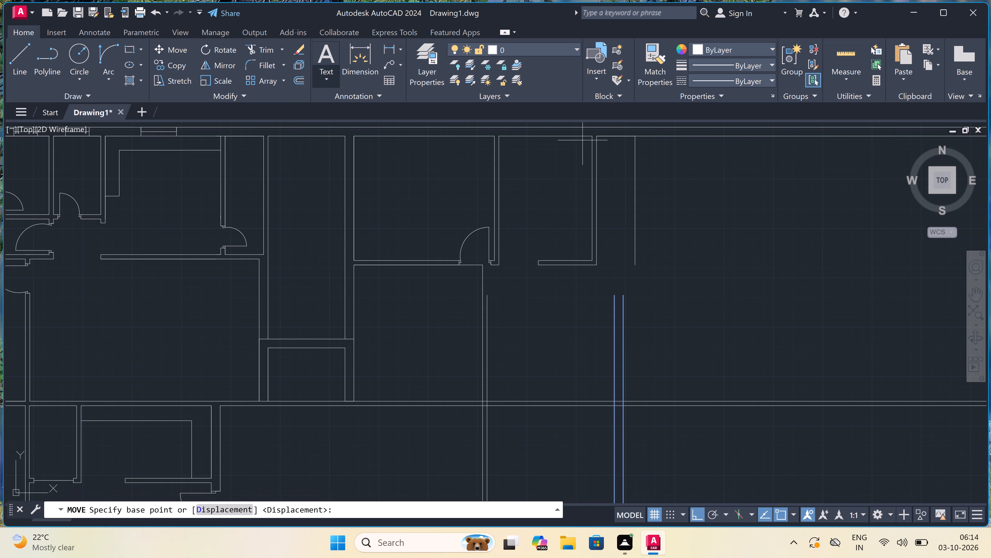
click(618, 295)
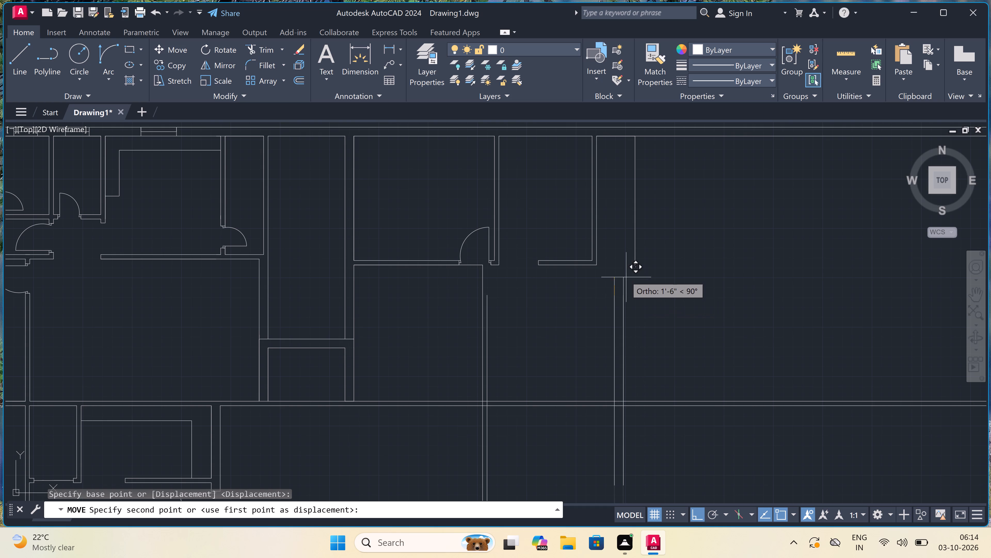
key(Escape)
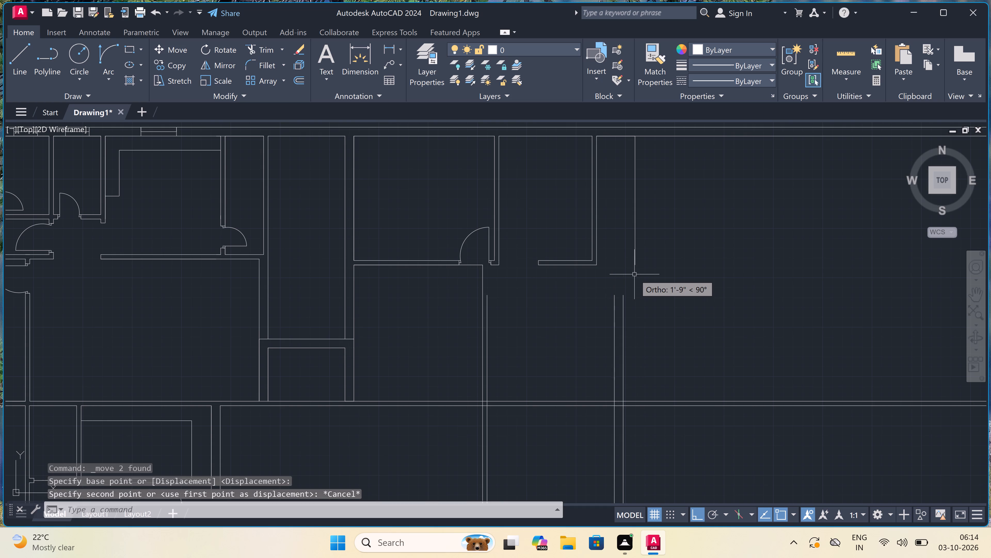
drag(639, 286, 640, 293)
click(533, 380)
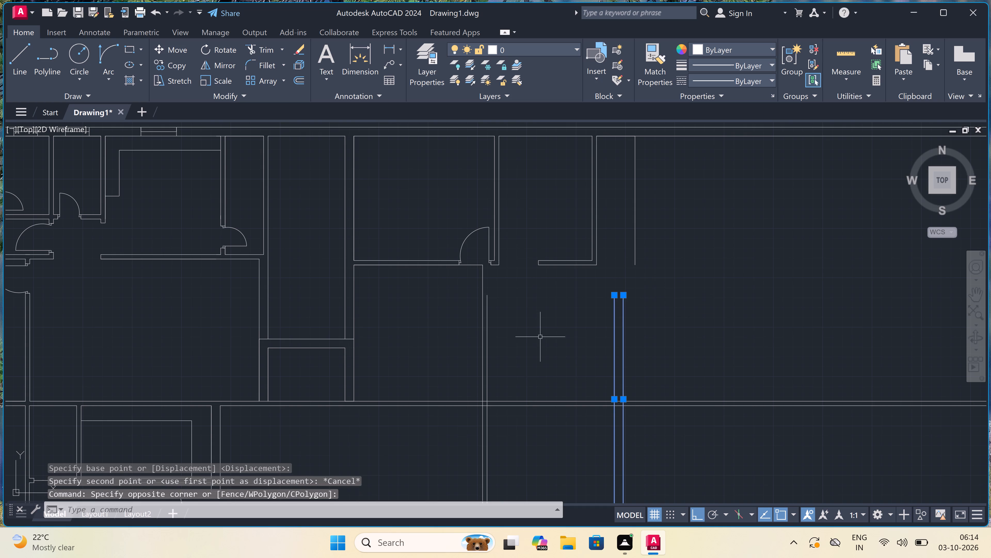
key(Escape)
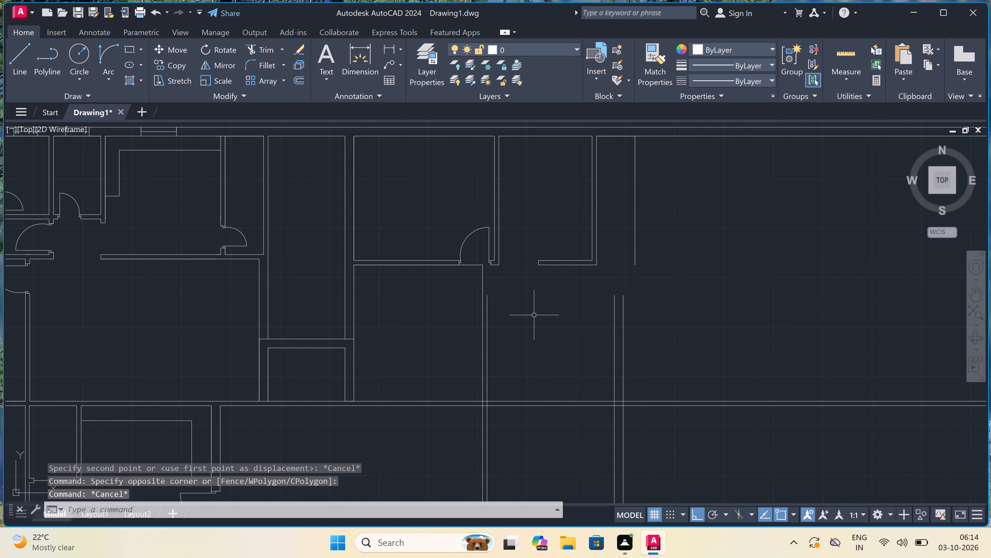
Extend the upper row's easternmost vertical line south to the long horizontal wall.
text(ex)
key(space)
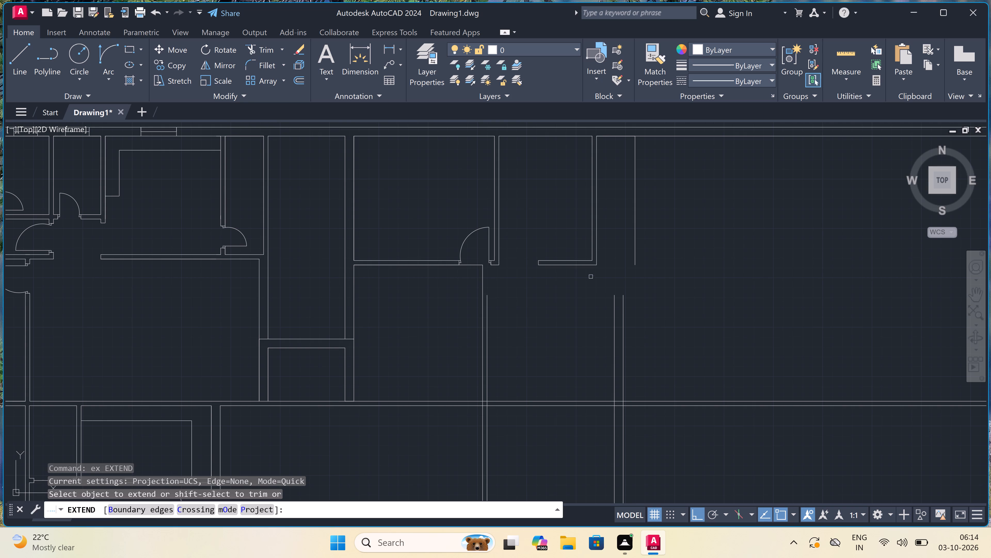
click(617, 241)
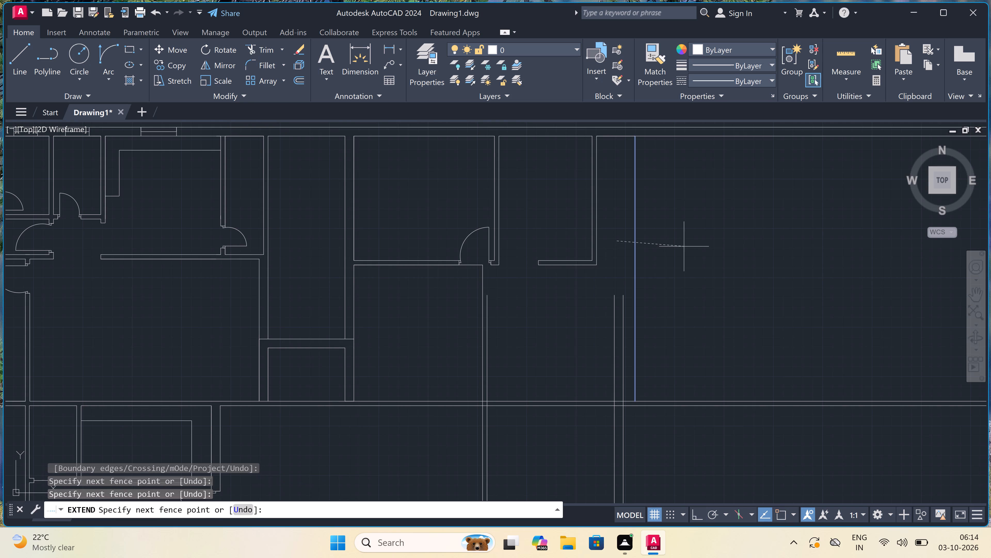
click(686, 246)
key(Escape)
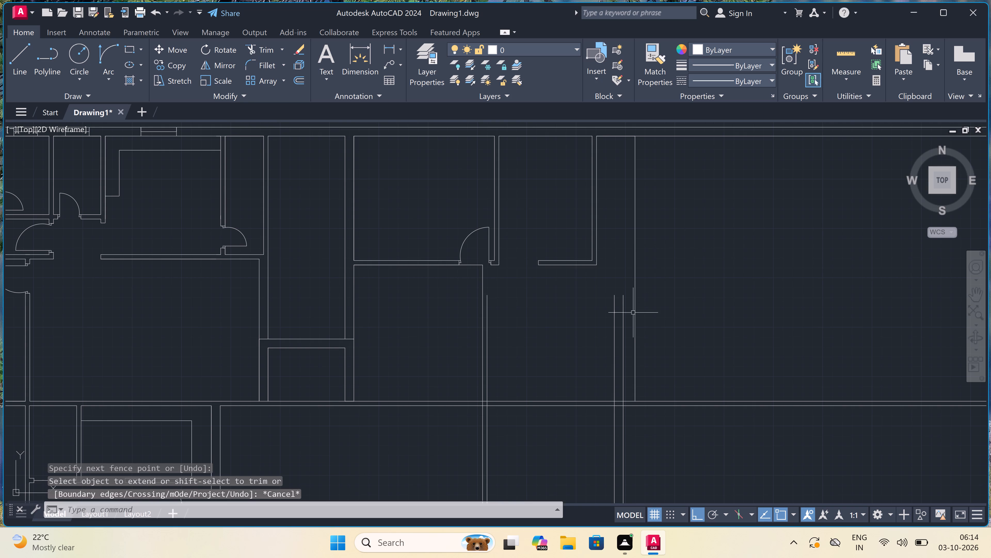
Move the pair of 9" wall lines east so their east face aligns with the extended vertical line.
click(631, 315)
click(541, 380)
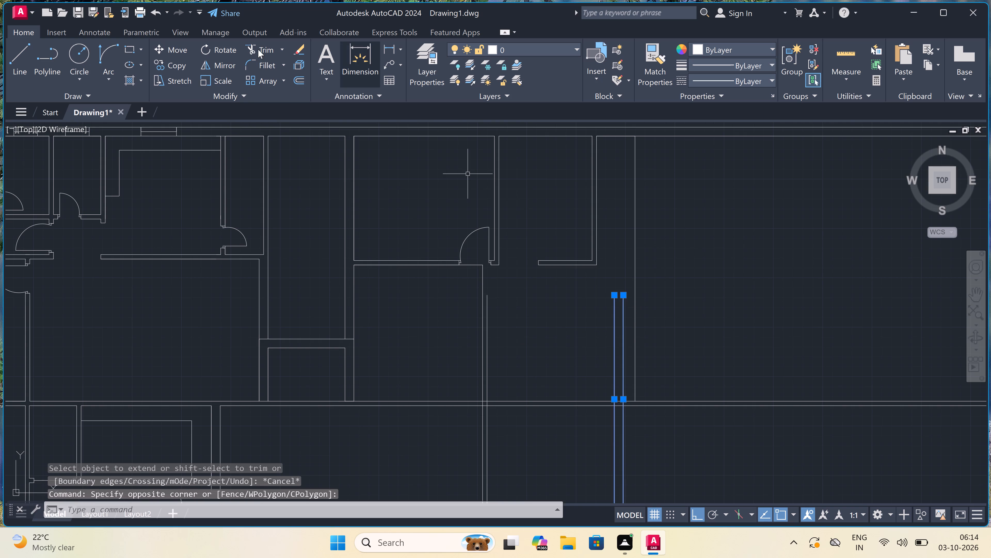
click(177, 45)
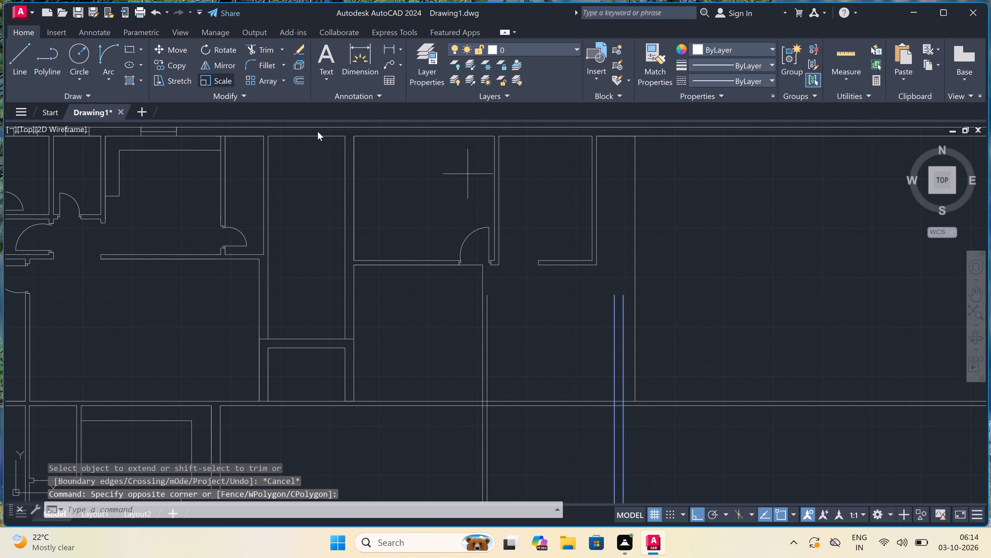
click(624, 293)
click(632, 293)
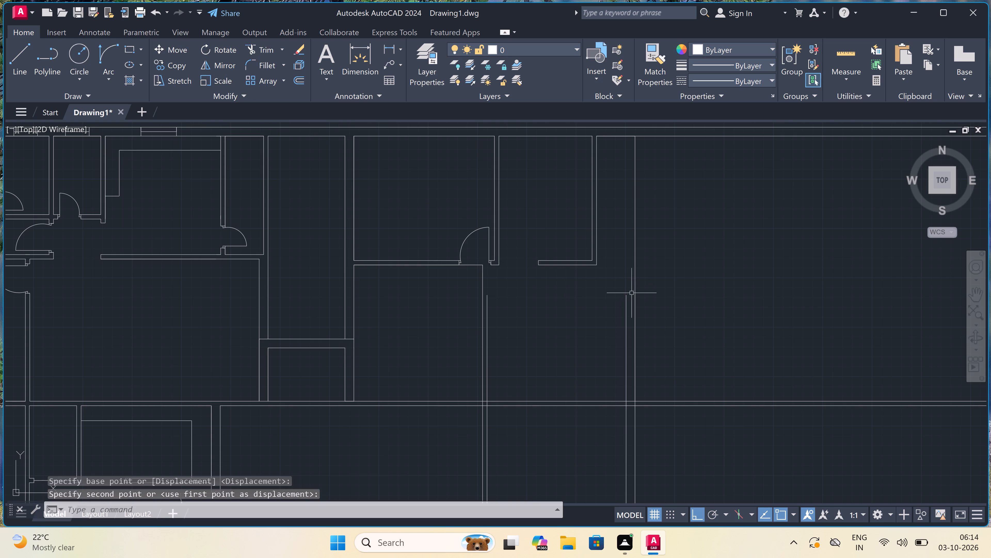
Draw a line from the 9" wall's west face top north to the horizontal partition's lower-face level, then west to that partition's corner.
scroll(593, 291, down, 2)
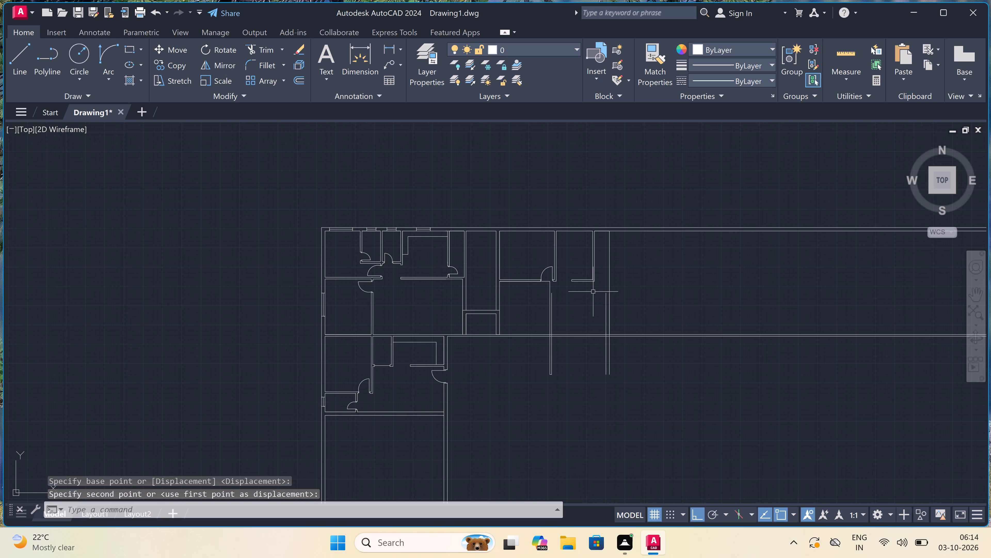
scroll(579, 308, up, 2)
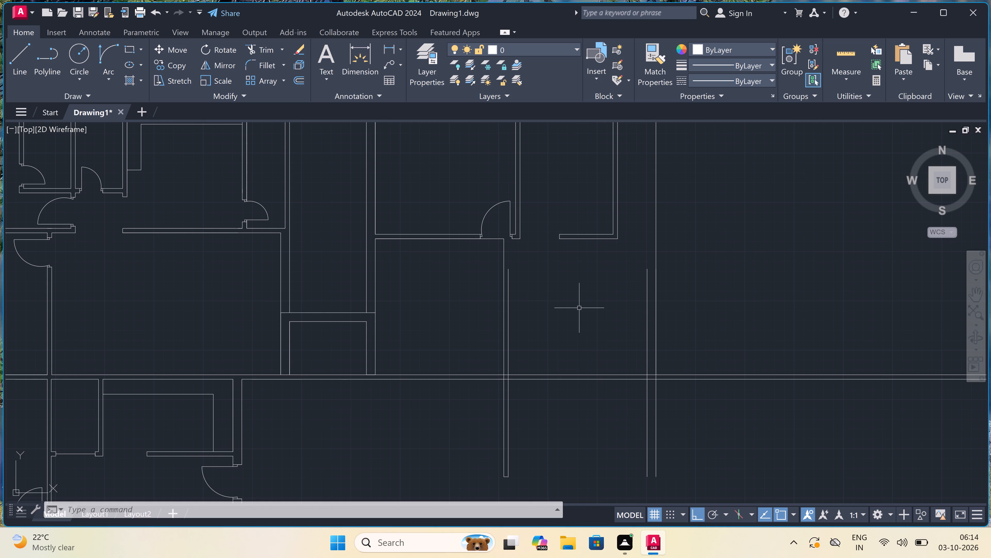
text(l)
key(space)
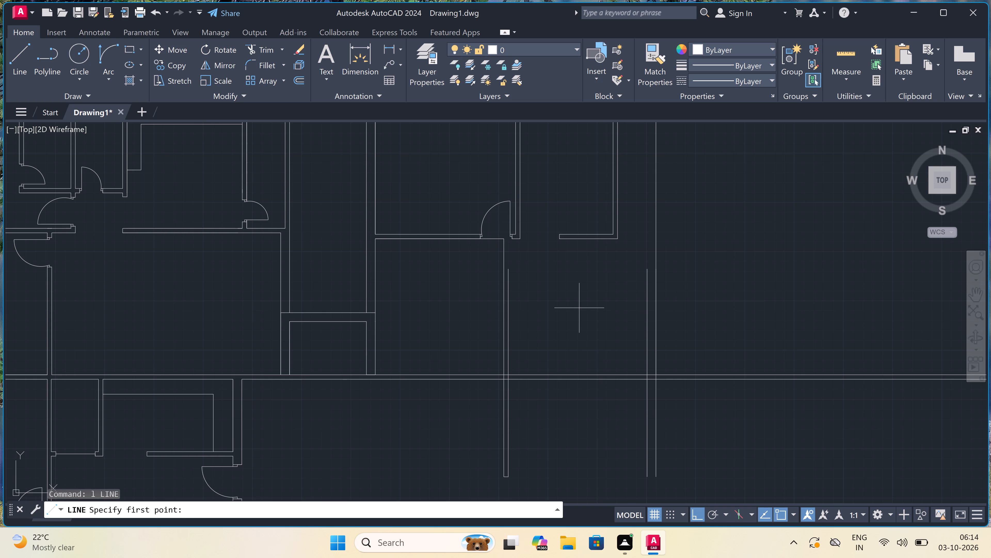
click(644, 270)
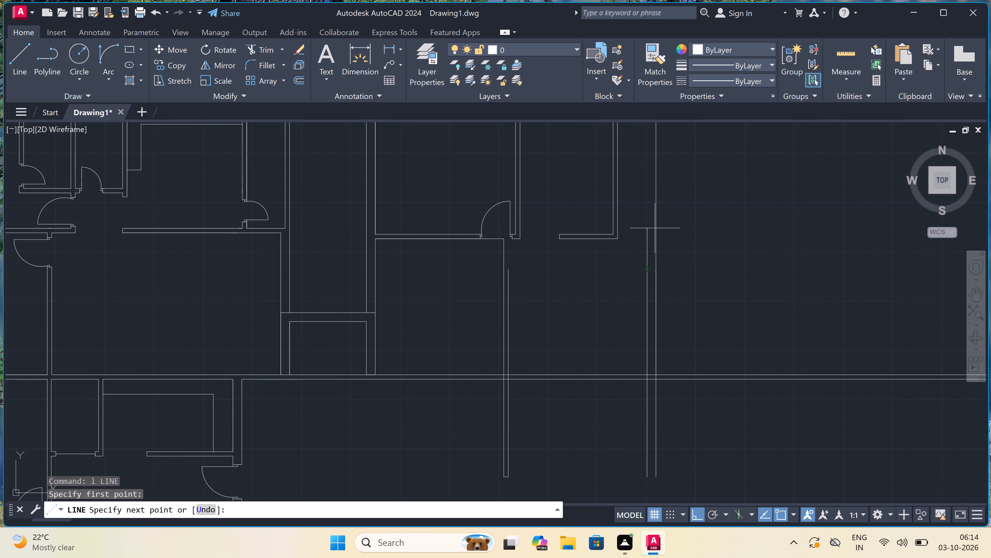
scroll(648, 245, up, 3)
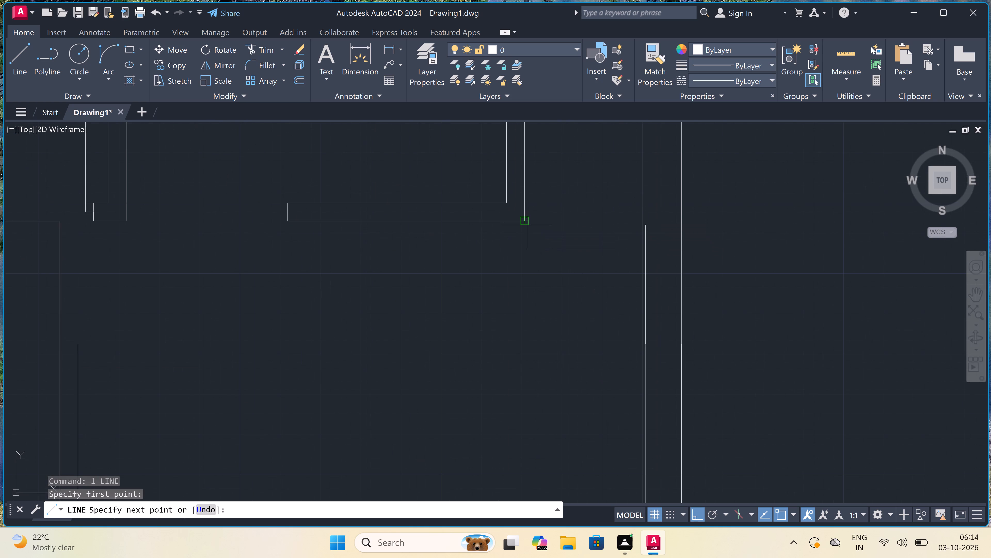
click(646, 220)
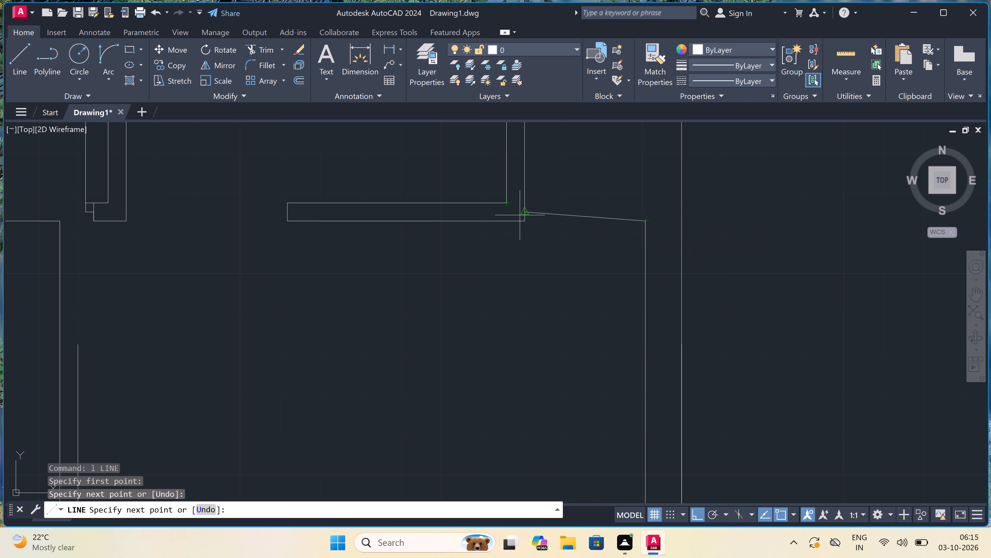
click(529, 220)
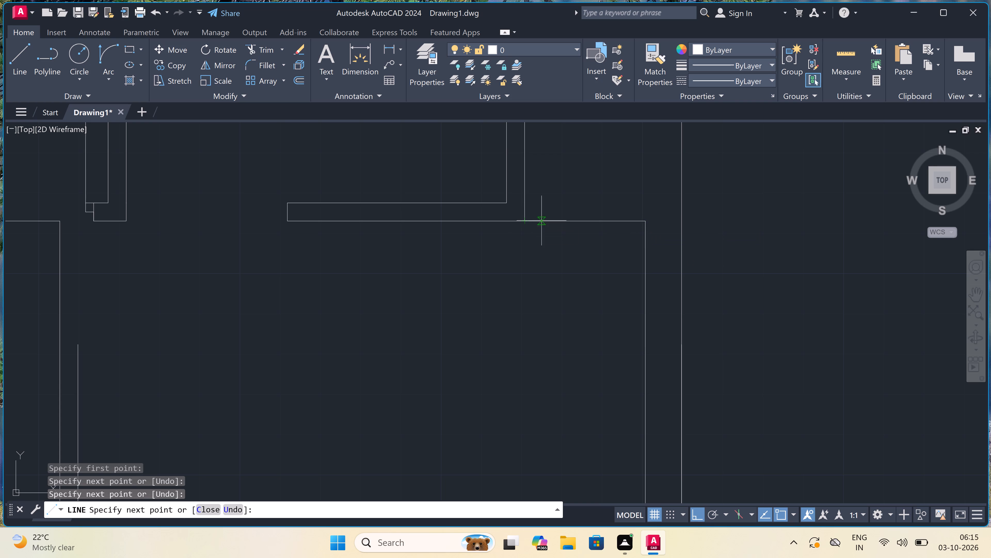
key(Escape)
Draw a line 4.5" north from the new corner, then west to the vertical partition's east face, forming the wall's upper face.
key(space)
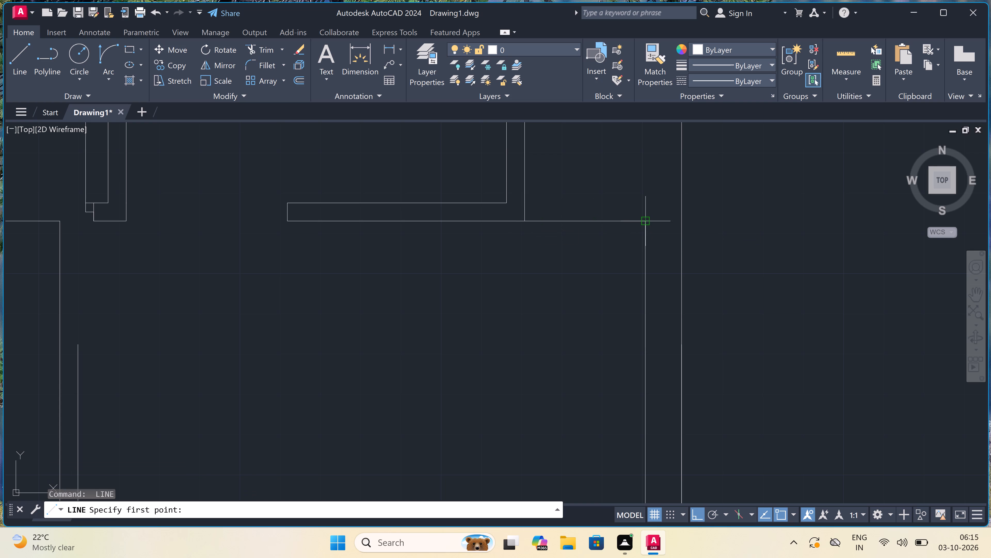
click(644, 223)
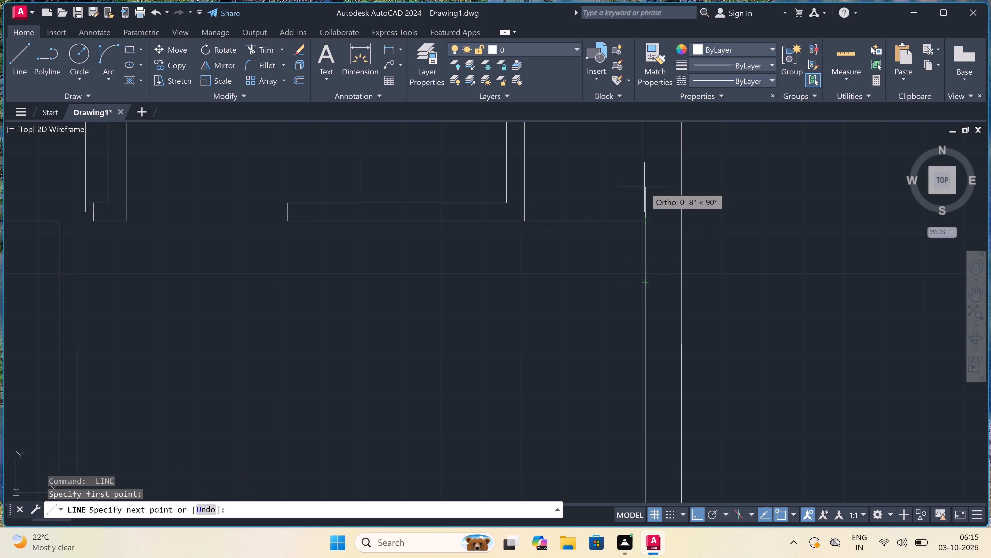
text(4.5")
key(space)
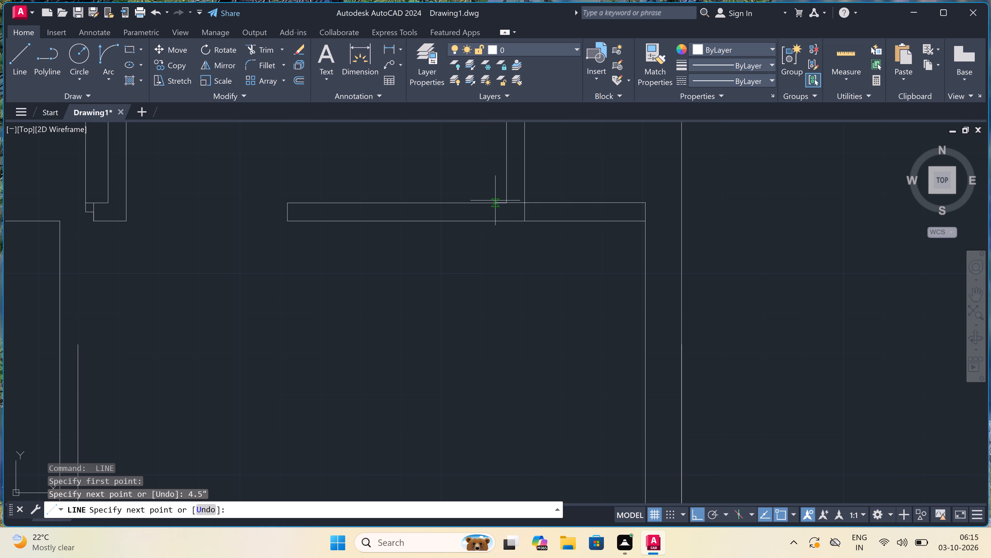
click(524, 202)
key(Escape)
Trim the vertical partition line crossing the new wall segment and the 4.5" closing line at its east end.
text(tr)
key(space)
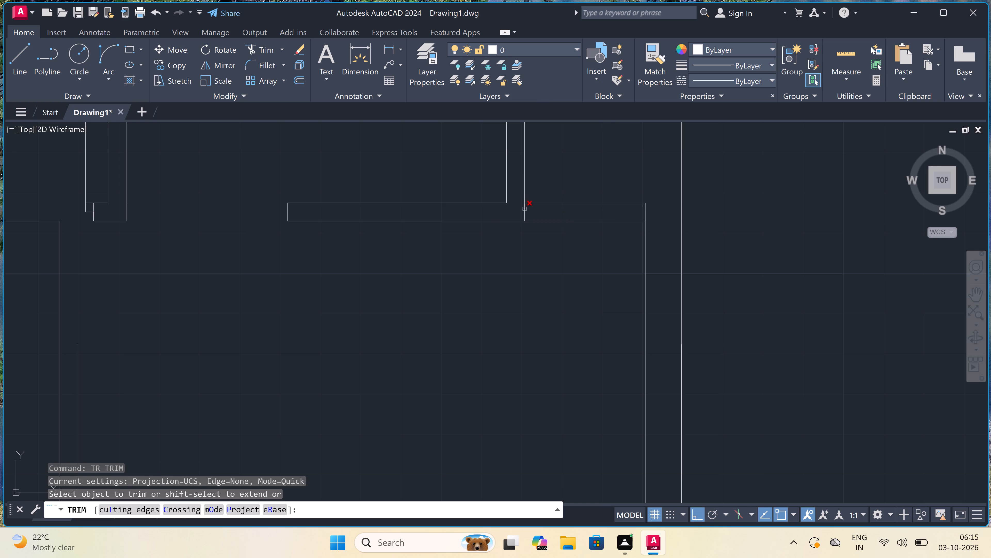
click(524, 210)
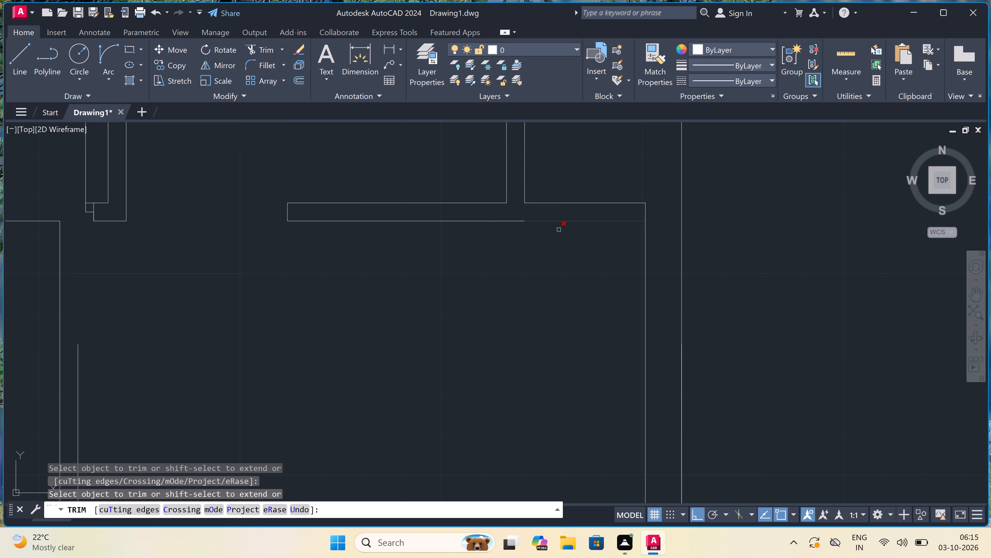
scroll(505, 247, down, 3)
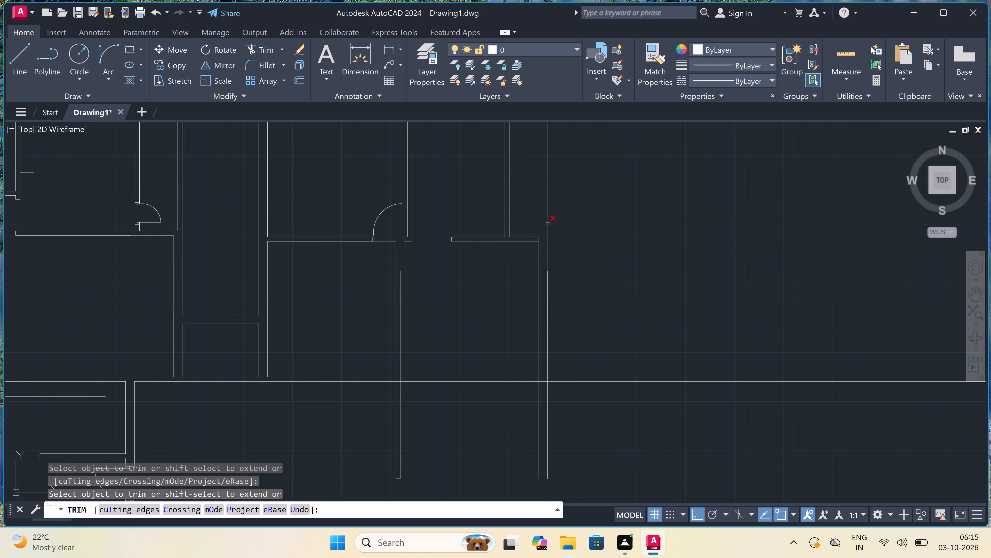
scroll(538, 226, up, 2)
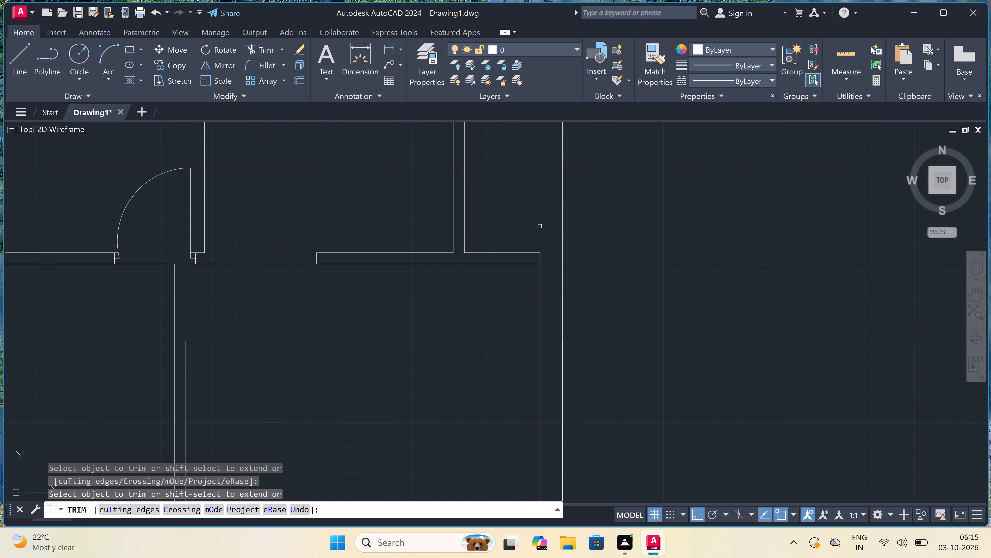
scroll(543, 263, up, 2)
click(541, 257)
click(502, 253)
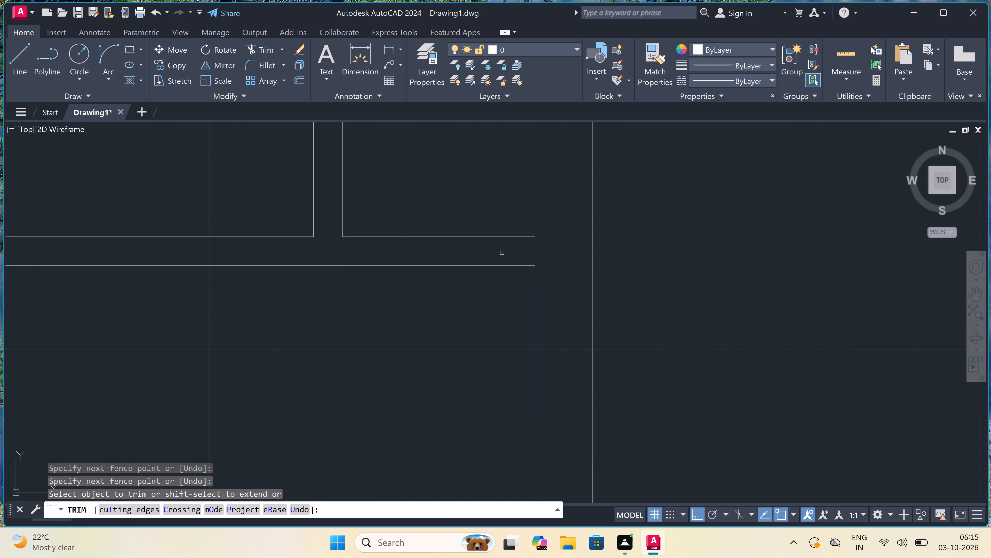
key(Escape)
Extend the new wall segment's upper face east to the 9" wall's east face.
text(ex)
key(space)
click(502, 251)
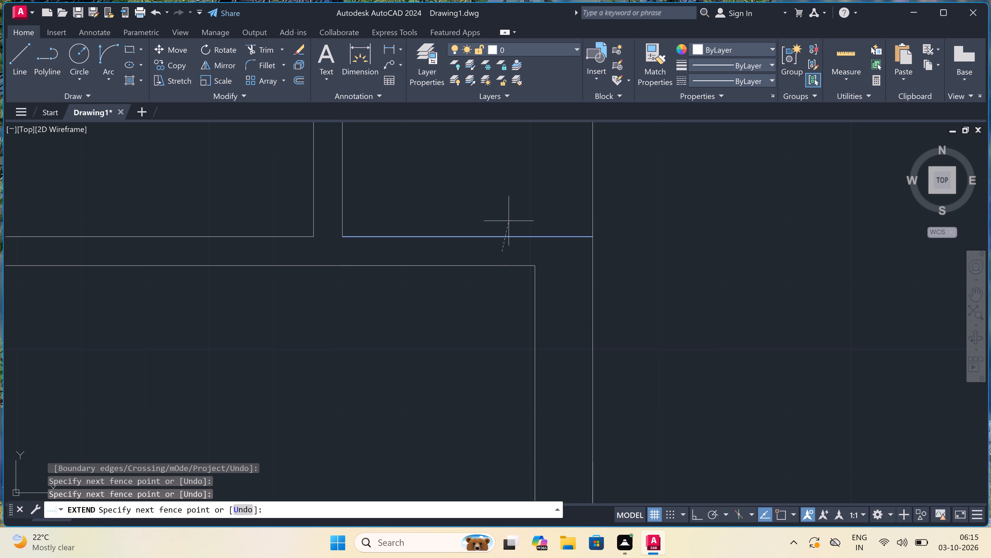
click(509, 221)
scroll(509, 221, down, 5)
scroll(508, 209, up, 1)
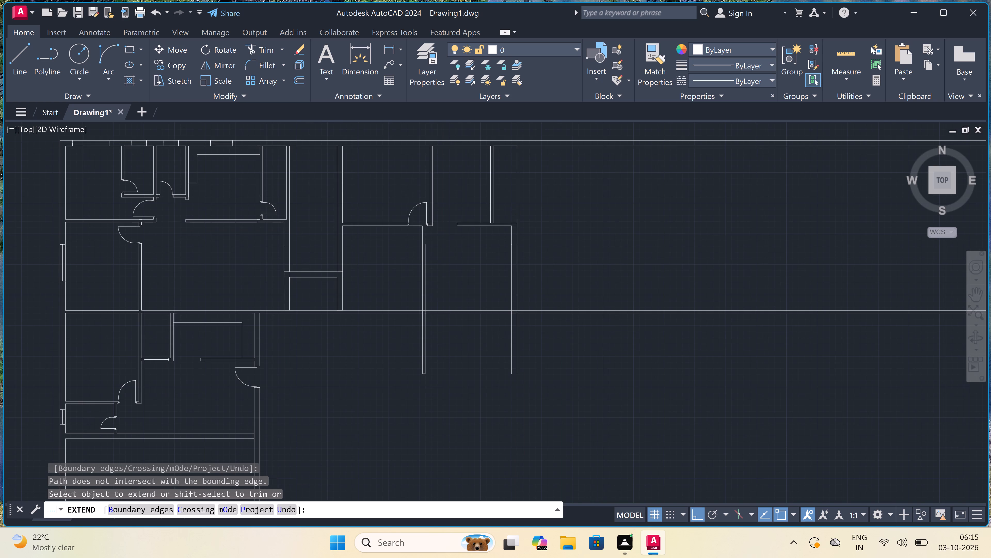
scroll(508, 209, up, 1)
key(Escape)
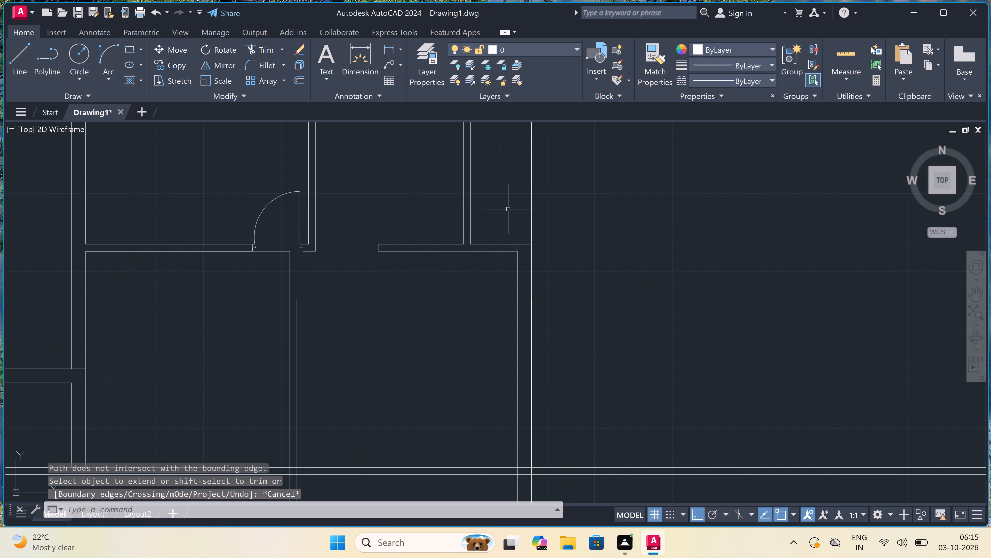
scroll(508, 210, down, 1)
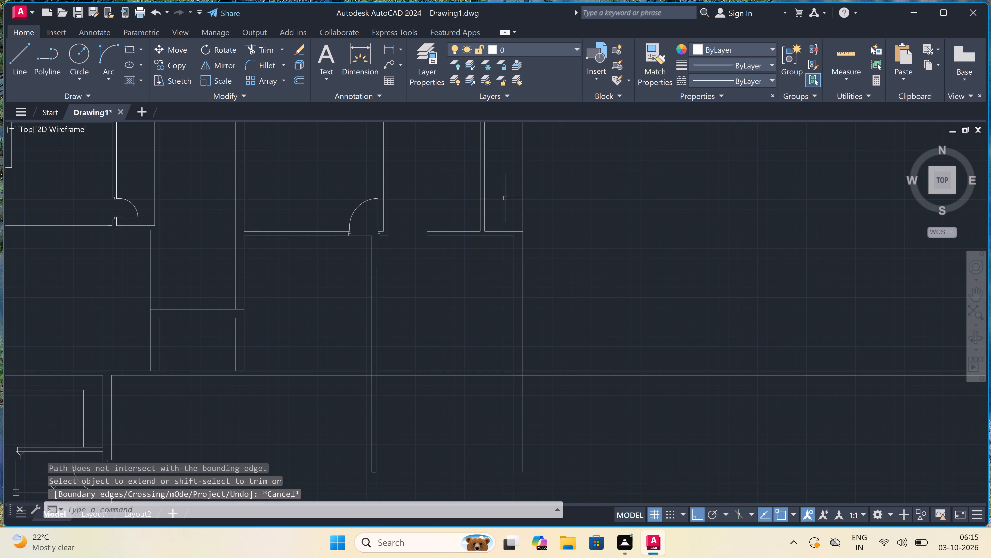
Draw the small east room's door jamb across its west partition near the south end, with a 2" stop north and 2' leaf east.
scroll(479, 215, up, 2)
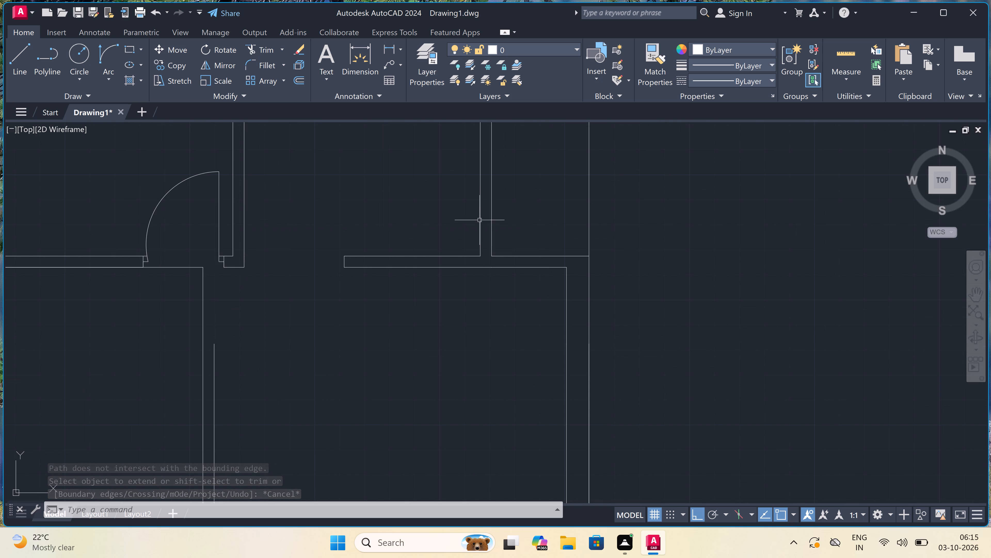
scroll(479, 225, up, 2)
key(l)
key(space)
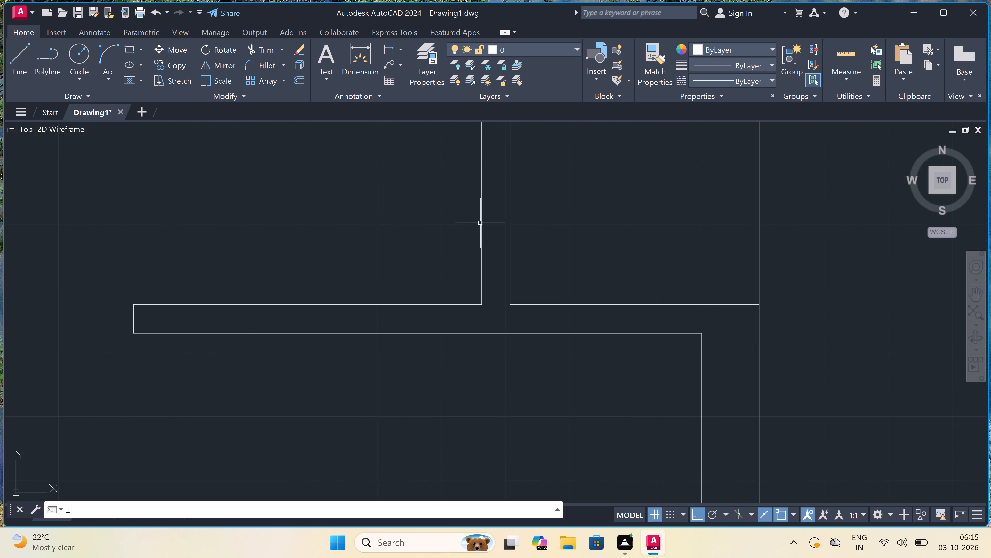
click(484, 285)
click(510, 284)
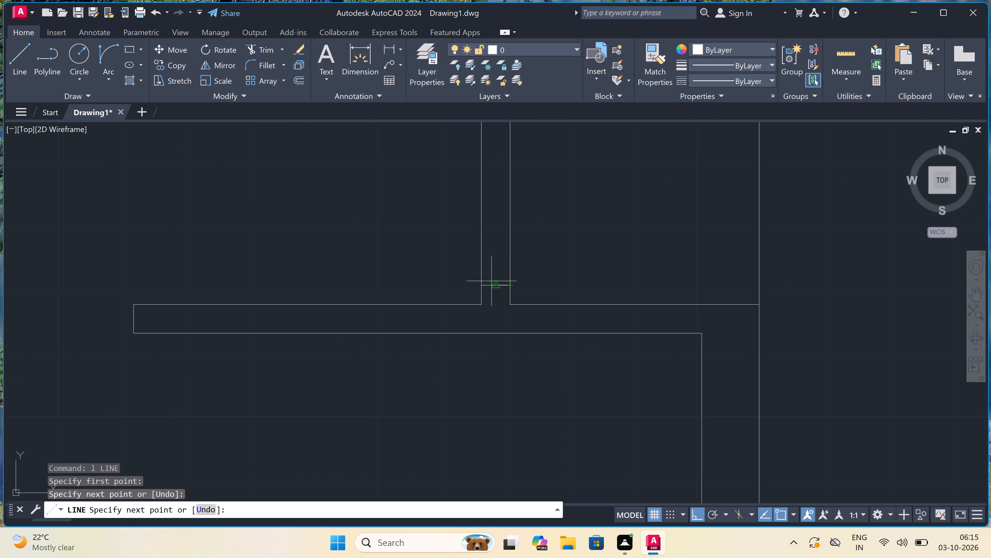
click(494, 283)
text(2")
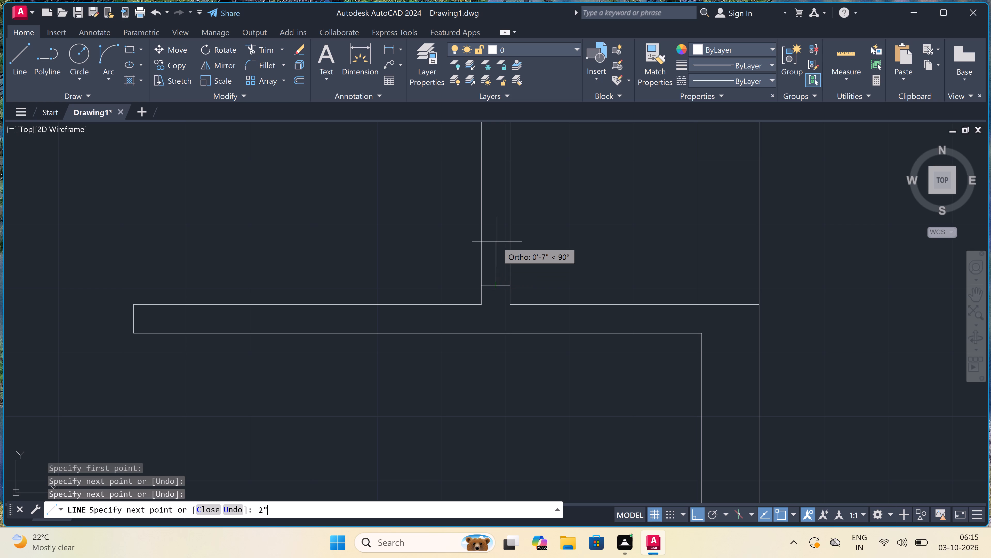
key(space)
text(2')
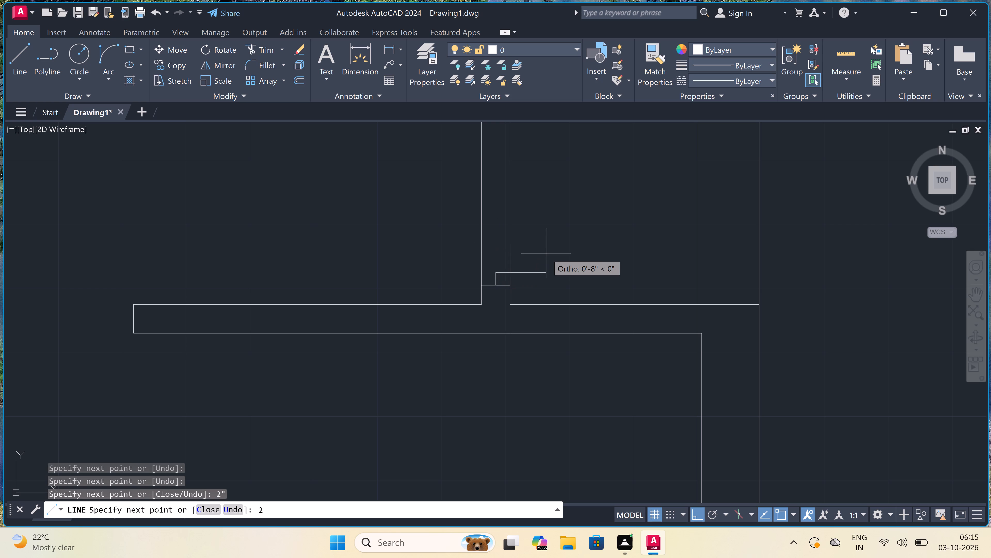
key(space)
key(Escape)
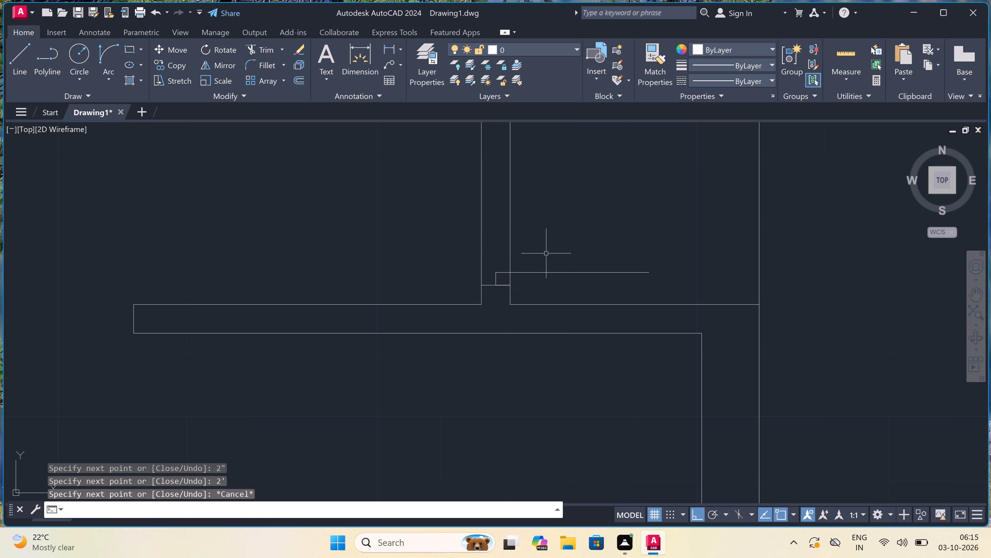
Draw the opposite jamb line across the same partition farther north, adding a 2" stop south from its midpoint.
key(space)
scroll(546, 254, down, 2)
scroll(530, 215, up, 2)
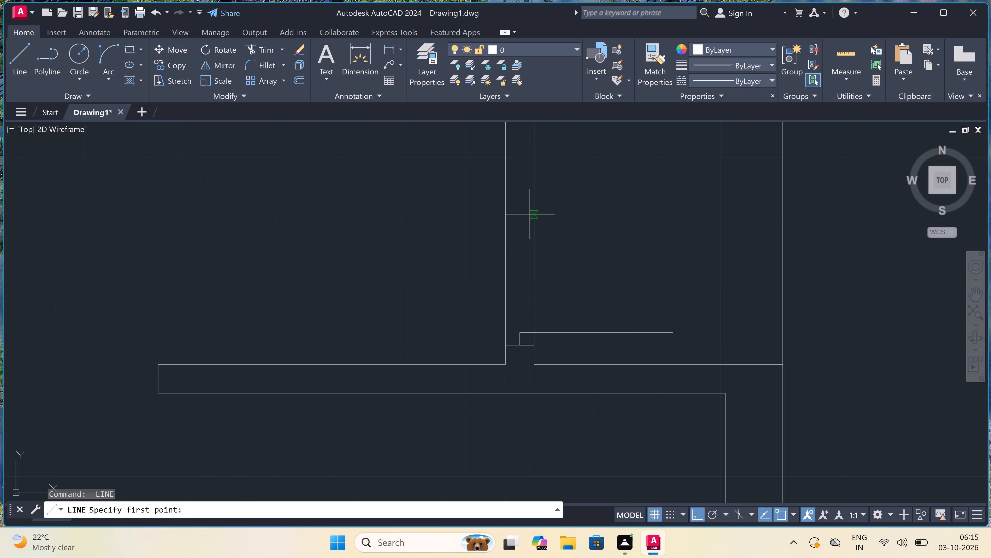
click(533, 206)
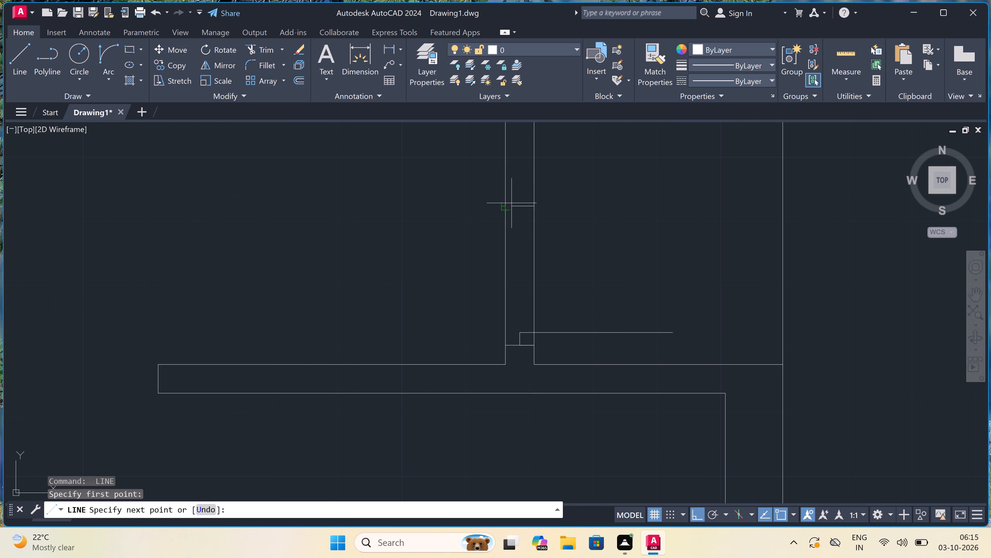
click(508, 202)
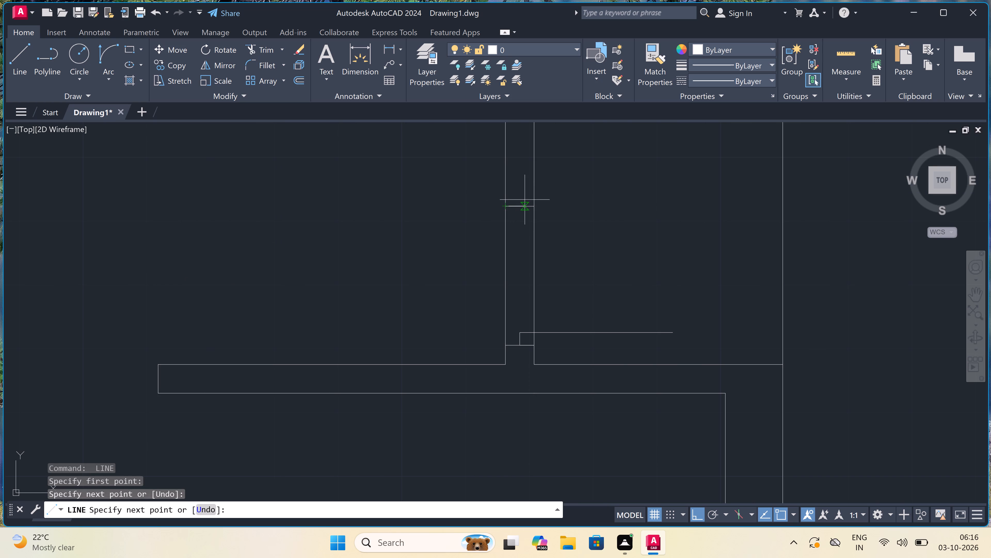
click(522, 204)
text(2")
key(space)
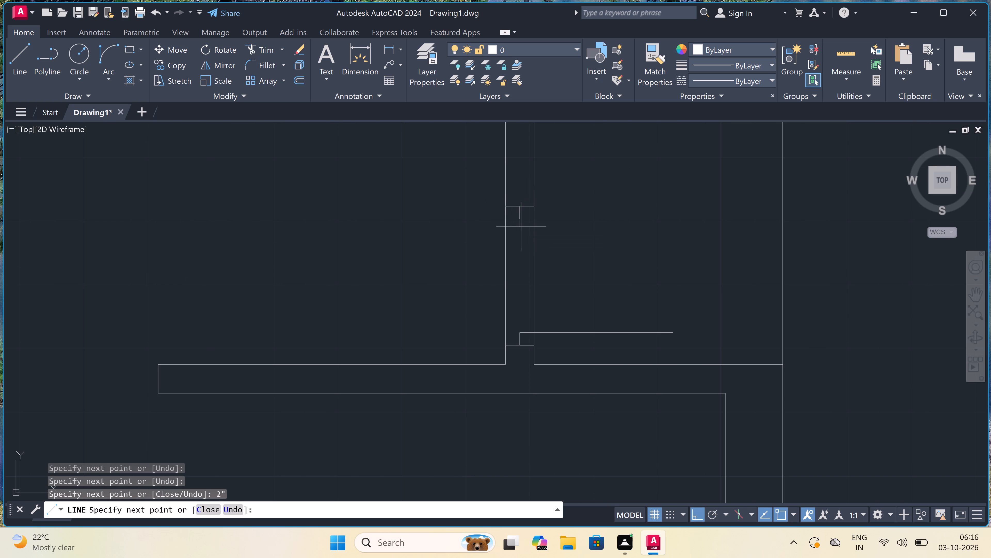
key(Escape)
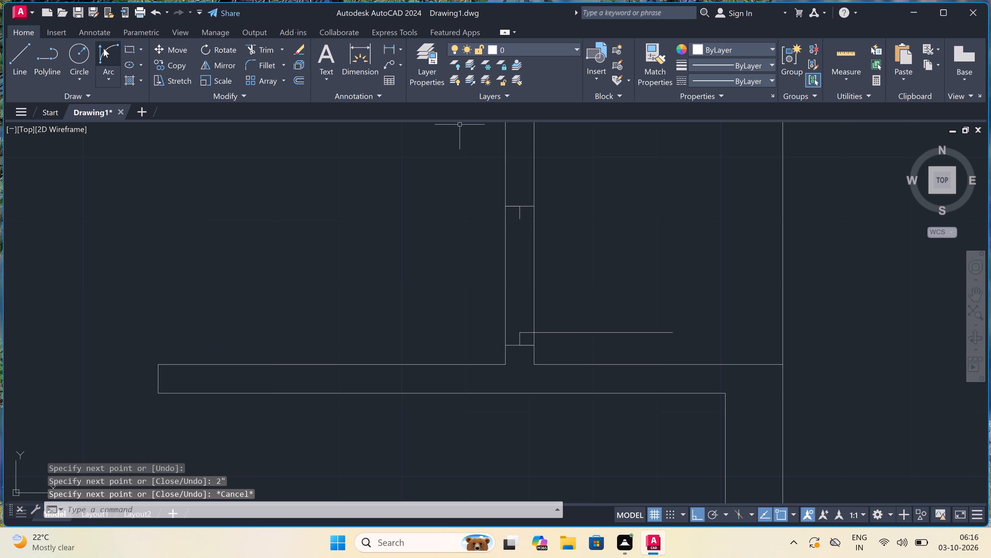
Draw the door swing as a start-end-direction arc from the leaf's east end to the north stop's lower end.
click(103, 48)
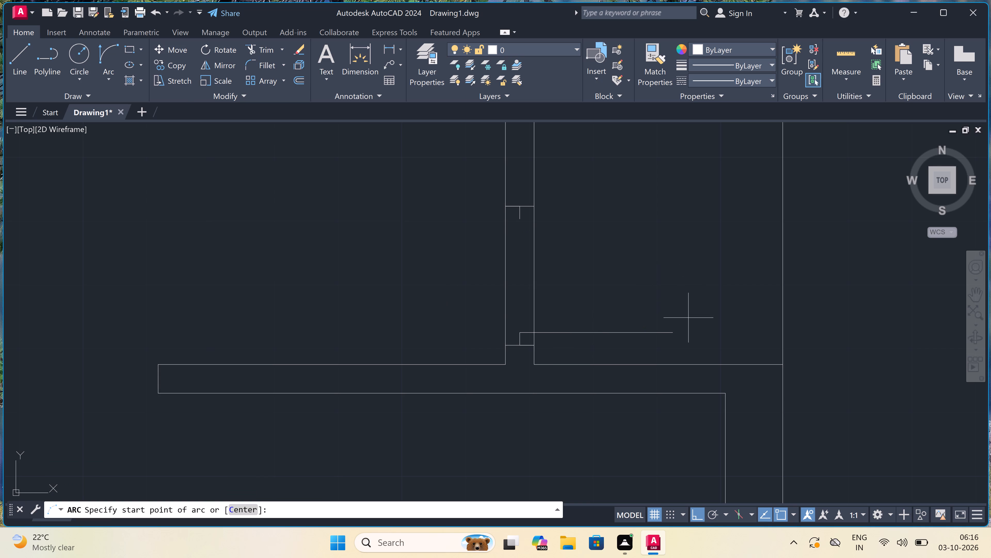
click(670, 331)
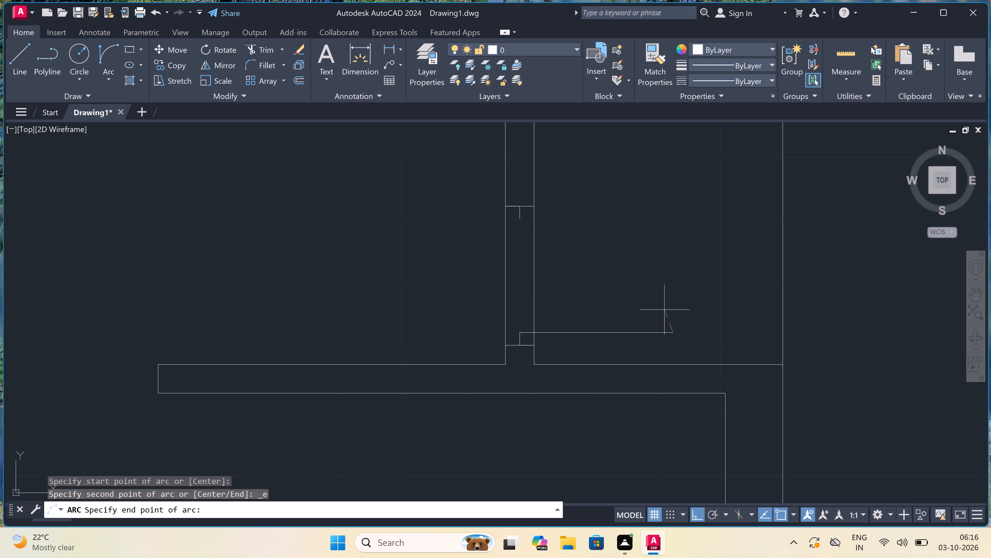
click(524, 217)
click(612, 194)
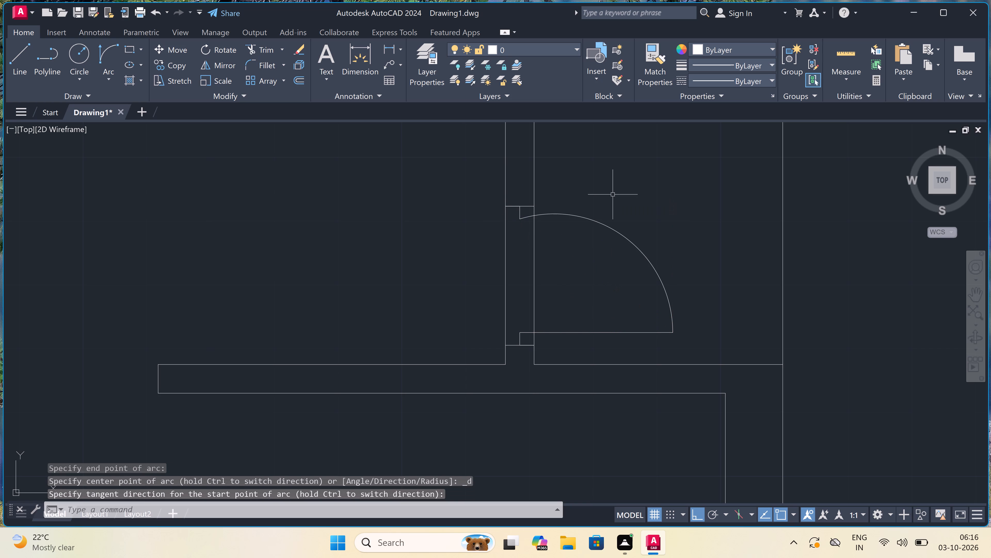
Trim both faces of the partition between the two jambs to open the doorway.
text(tr)
key(space)
click(569, 250)
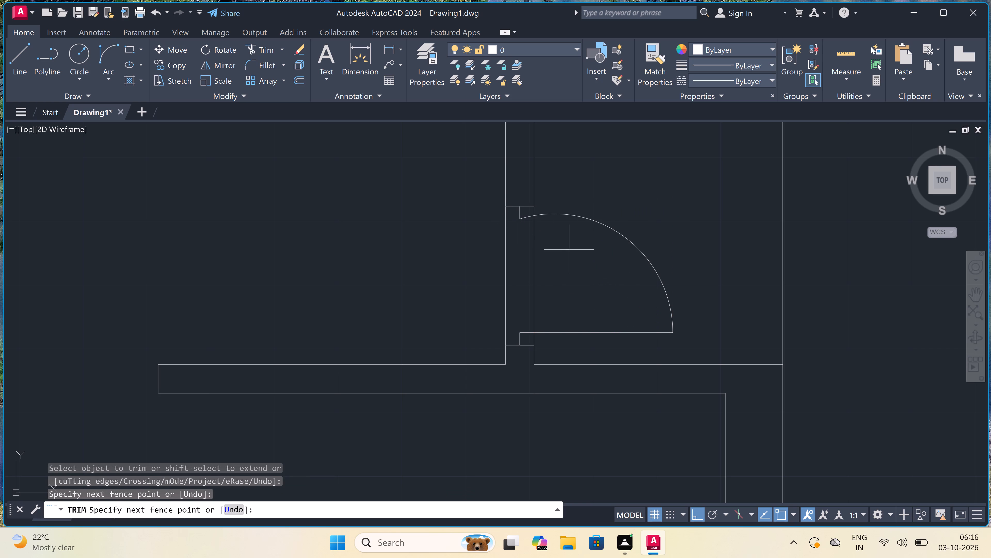
click(401, 283)
scroll(493, 254, down, 5)
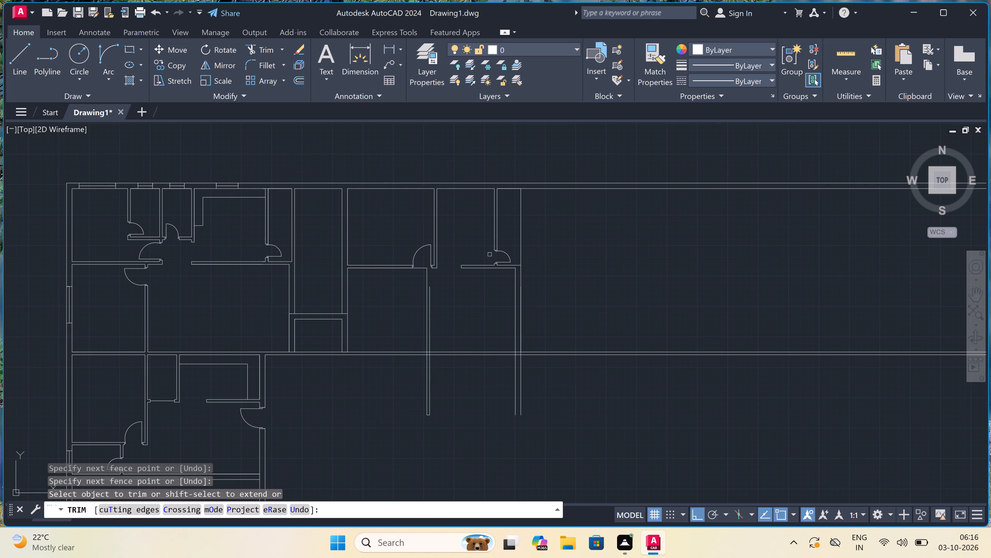
scroll(460, 246, up, 2)
key(Escape)
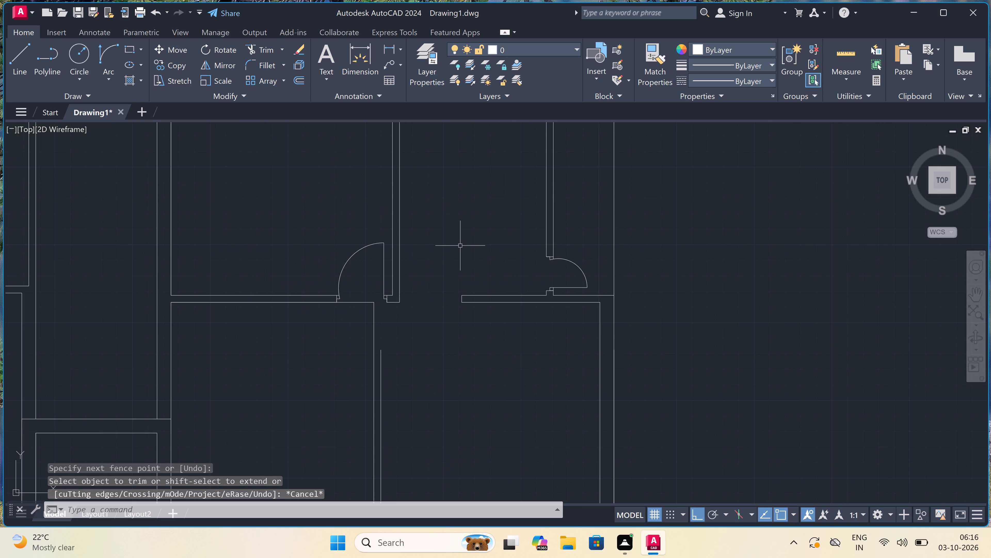
Erase the vertical partition's west face line and the short horizontal line joining its top to the neighbouring door's west jamb.
scroll(461, 246, down, 2)
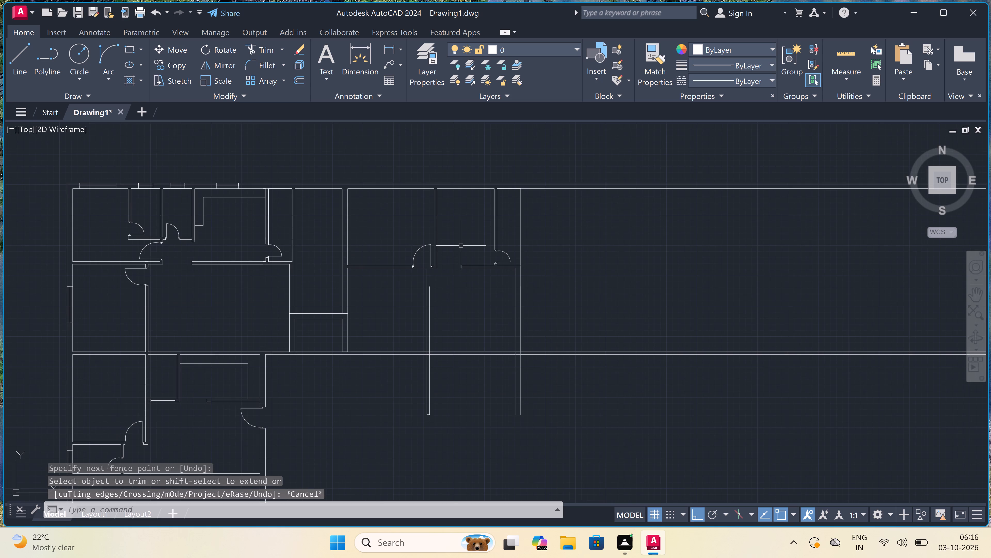
scroll(462, 246, up, 2)
scroll(462, 246, down, 1)
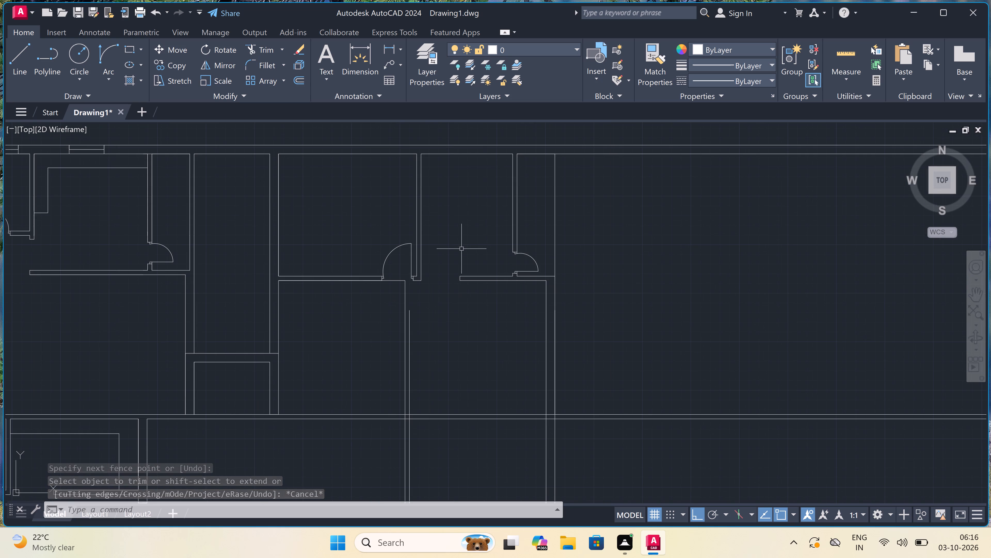
scroll(373, 270, up, 1)
scroll(399, 286, up, 2)
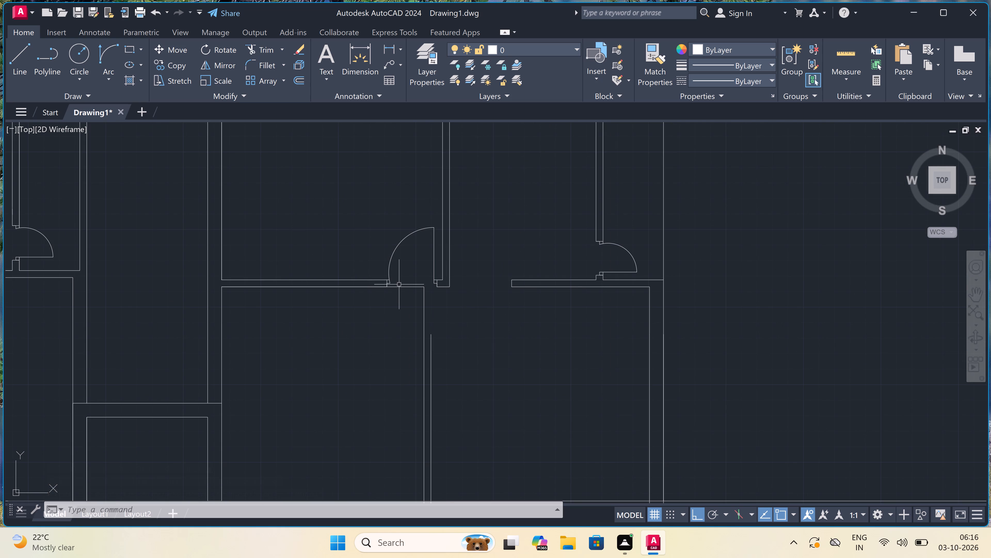
click(442, 284)
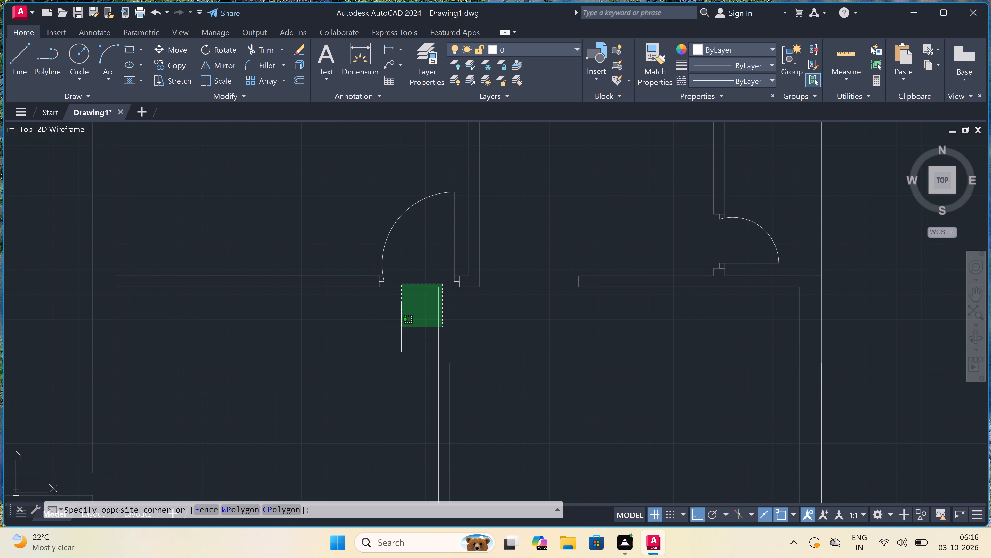
click(401, 327)
key(Delete)
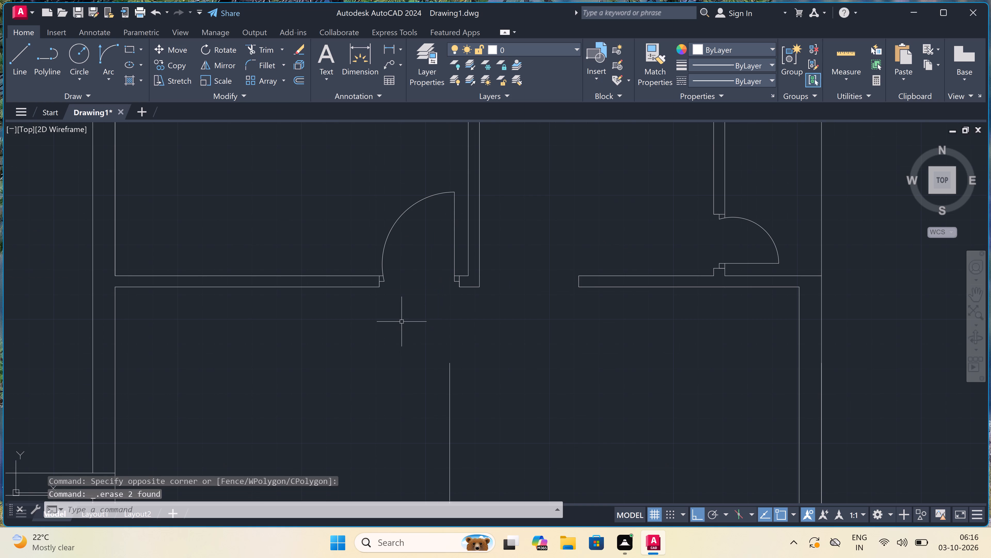
Draw the small room's inner outline from the east wall's inner corner: 4' south, 7'4.5" west, then north to the wall's lower face.
text(l)
key(space)
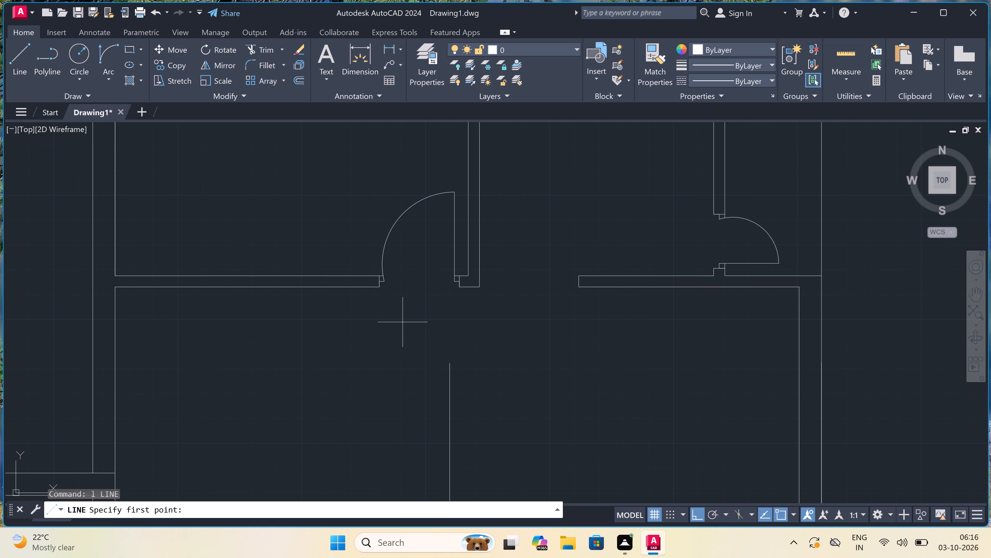
scroll(439, 315, down, 3)
scroll(595, 325, up, 1)
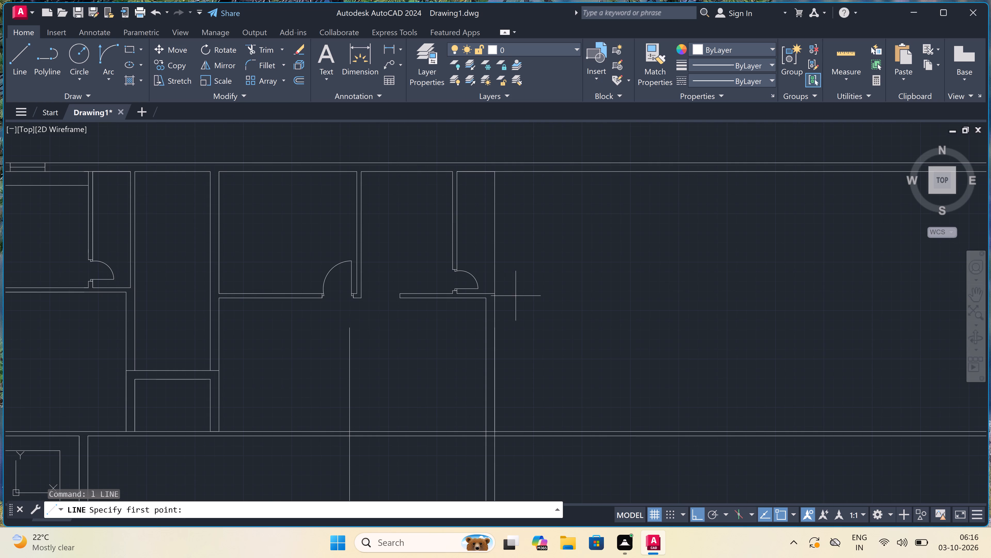
scroll(501, 298, up, 2)
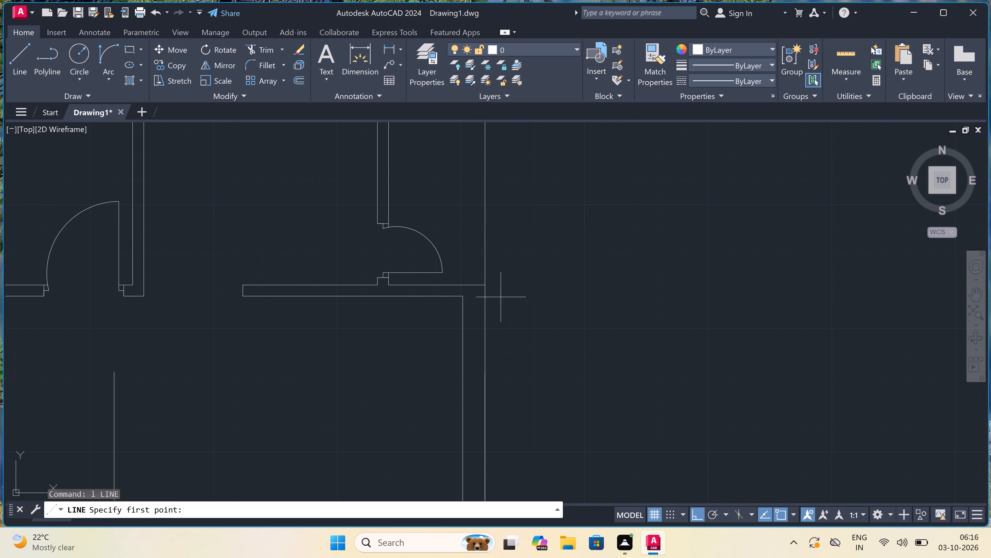
click(460, 293)
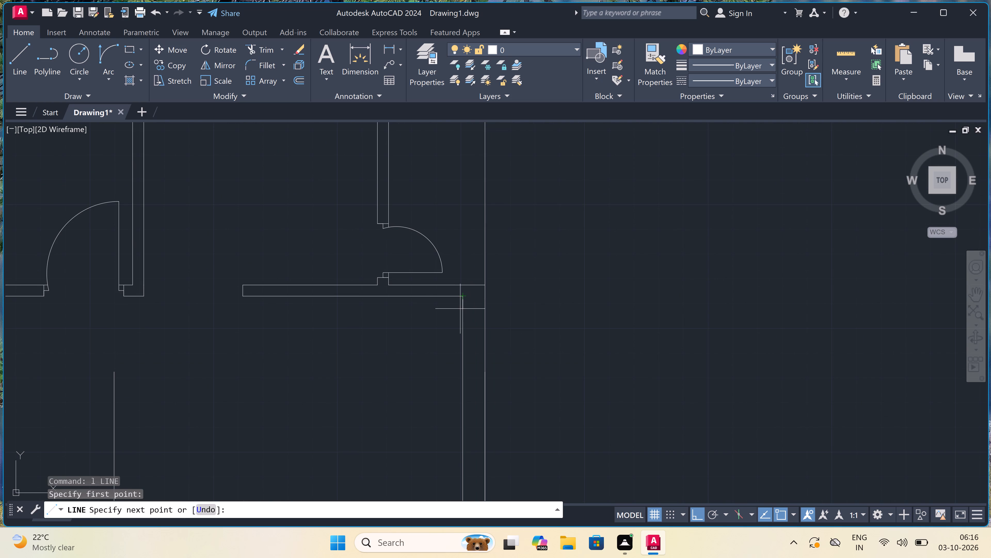
text(4')
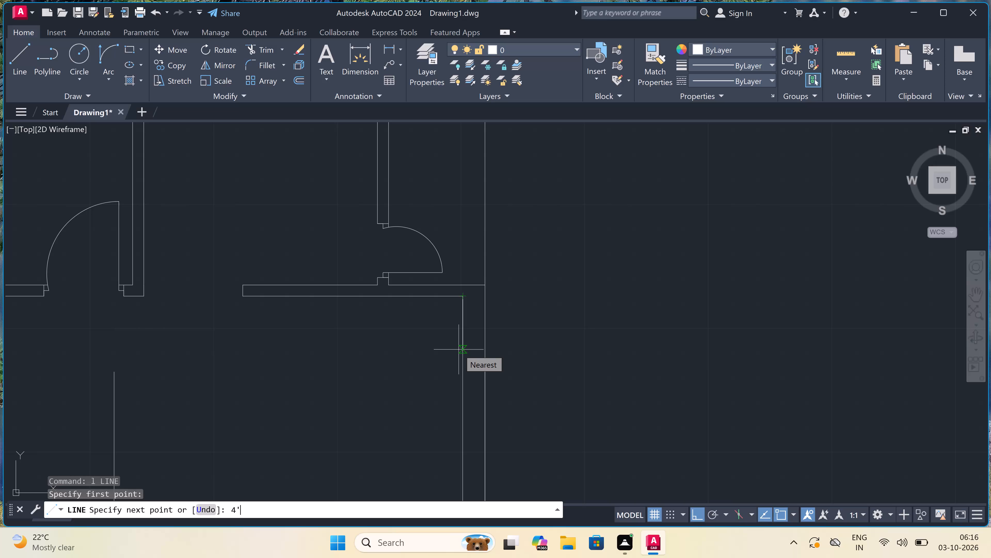
key(space)
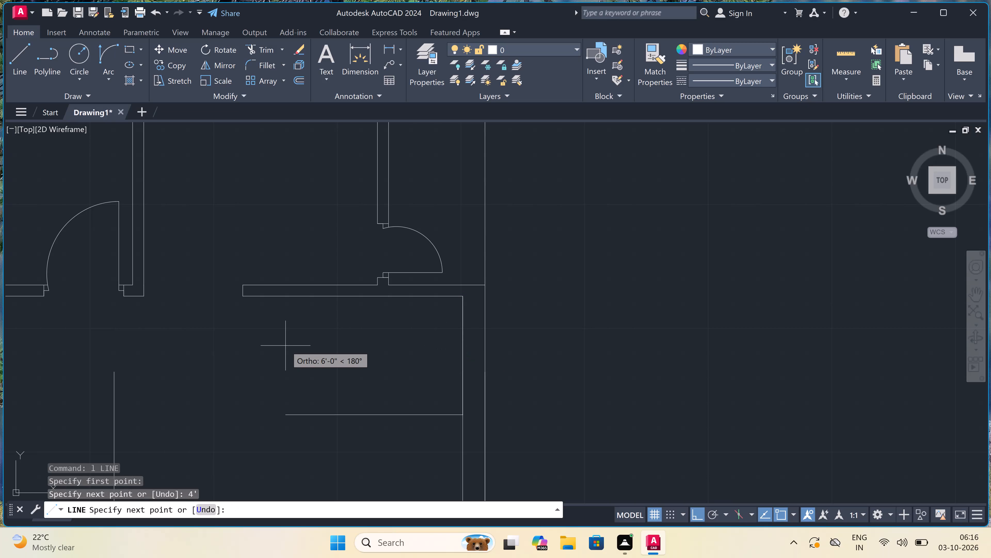
key(7)
key(apostrophe)
key(4)
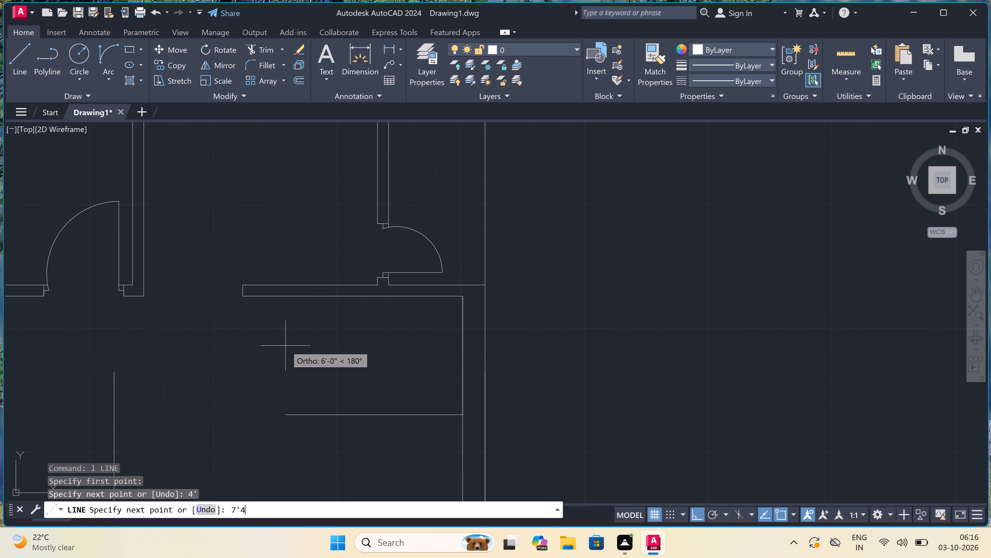
key(period)
key(5)
text(")
key(space)
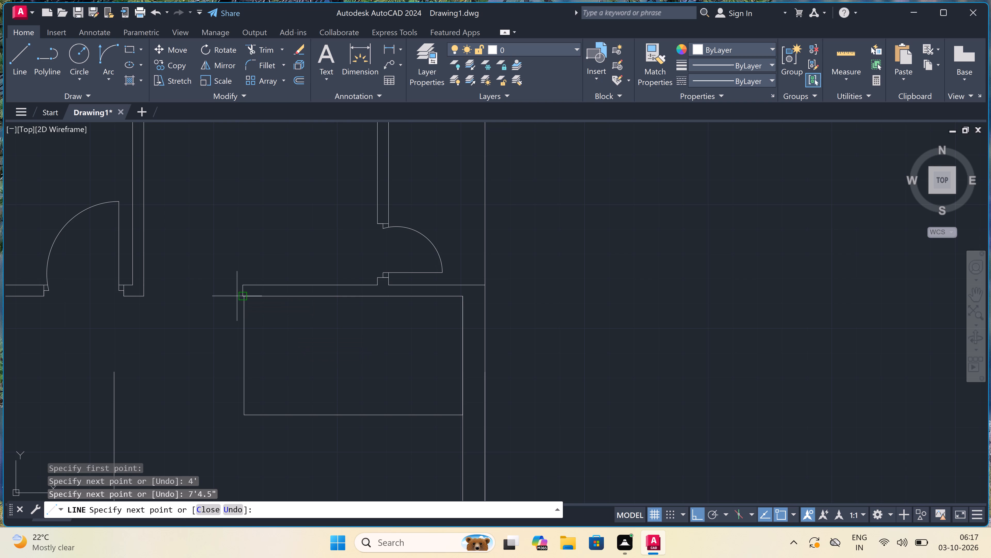
scroll(237, 297, up, 5)
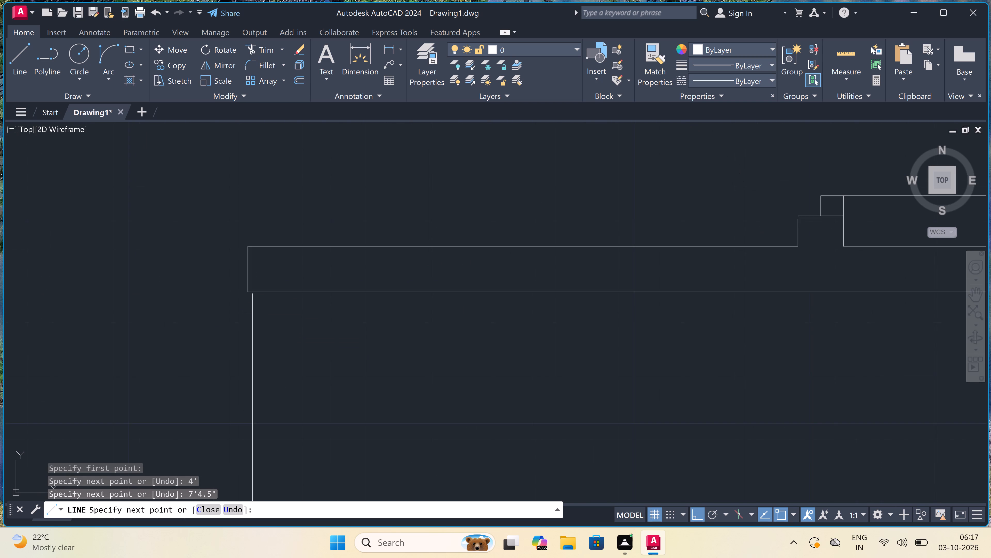
click(245, 287)
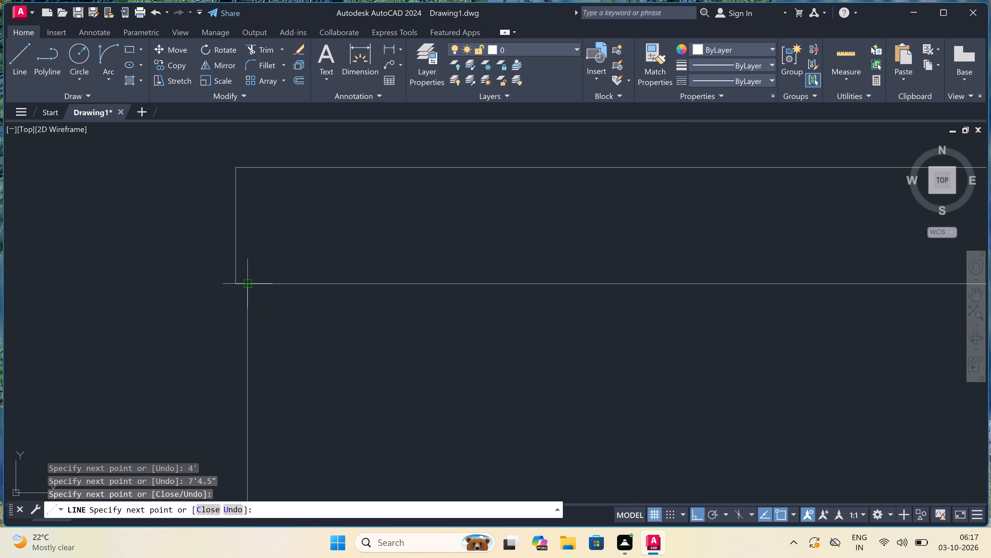
Continue the line 4.5" west, south level with the room's bottom line, and back east to its inner southwest corner.
key(4)
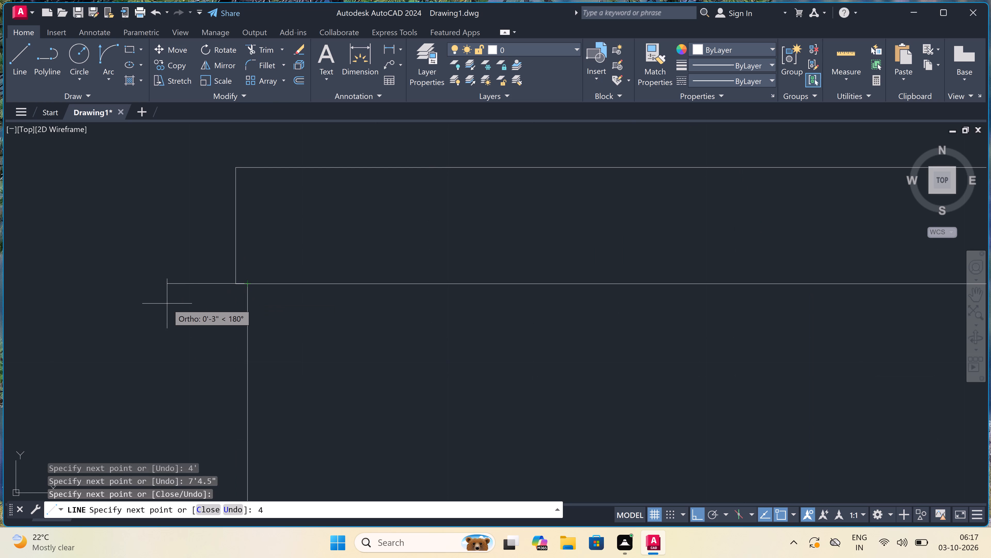
text(.5)
text(")
key(space)
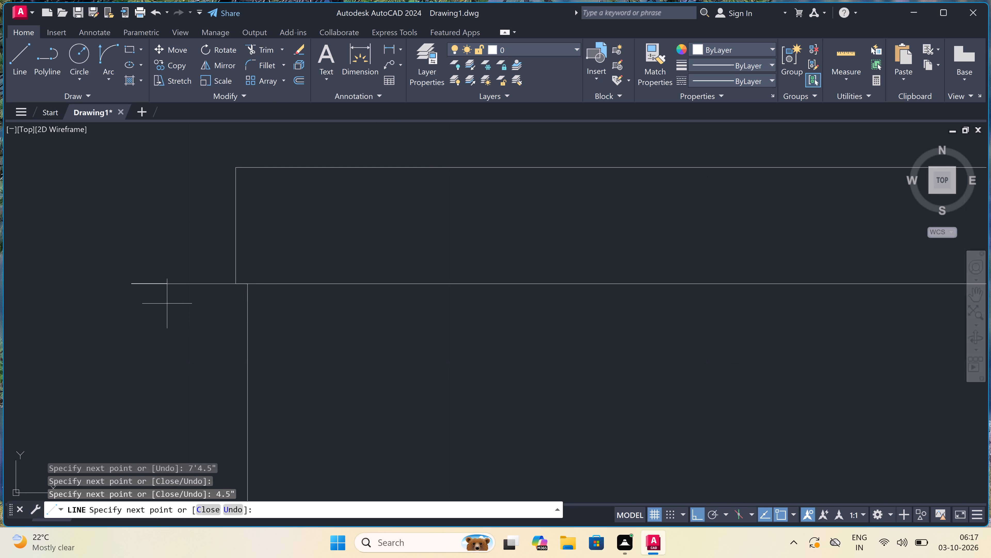
scroll(172, 296, down, 7)
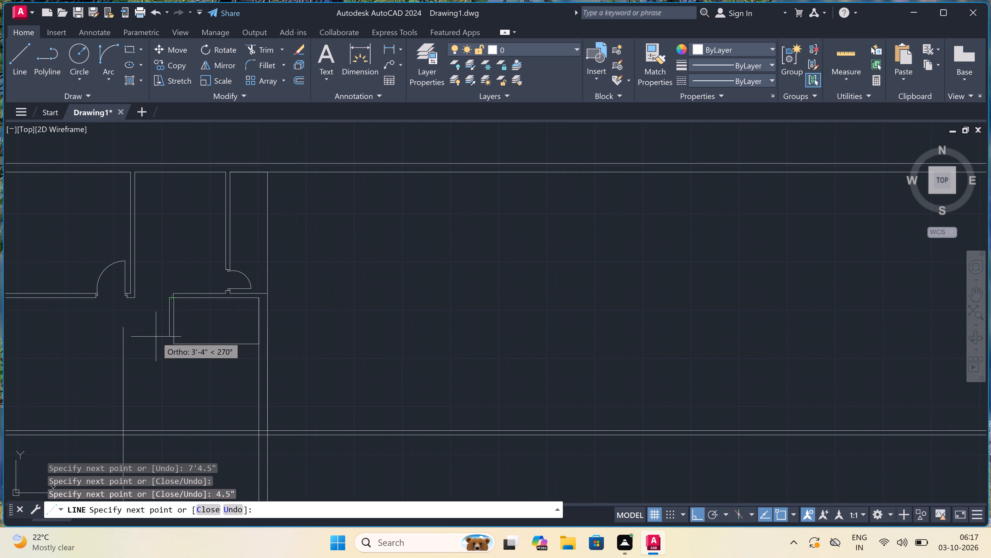
scroll(156, 337, up, 3)
scroll(199, 371, up, 3)
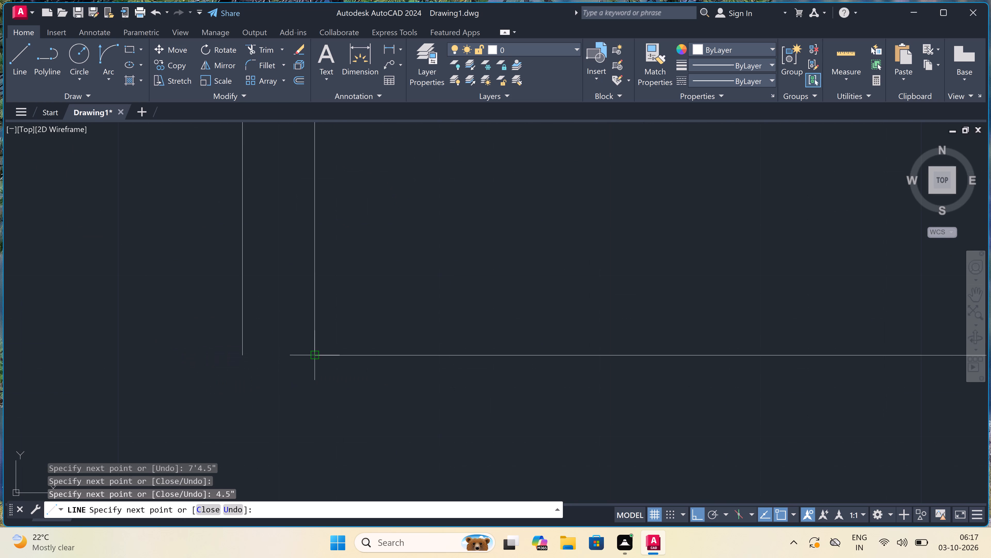
click(240, 355)
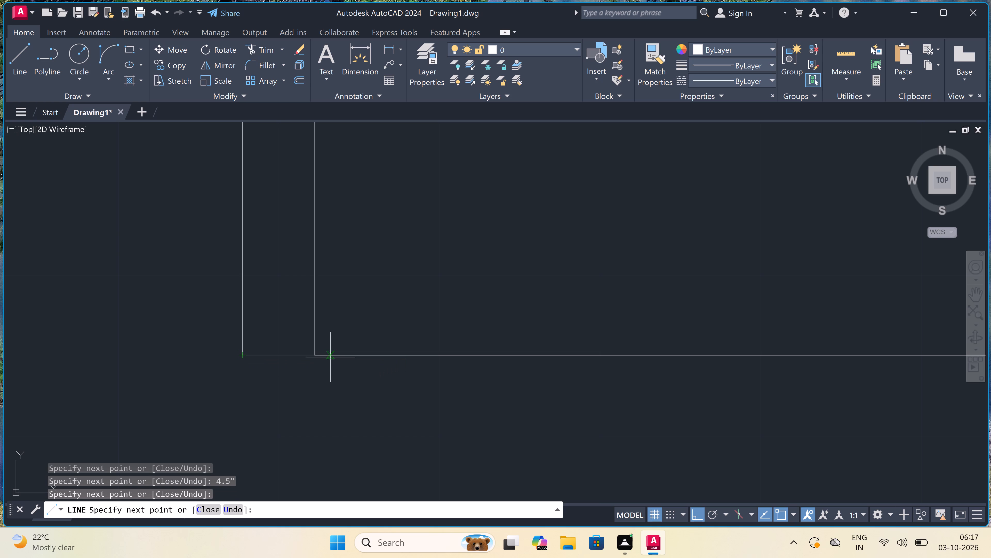
scroll(318, 352, up, 5)
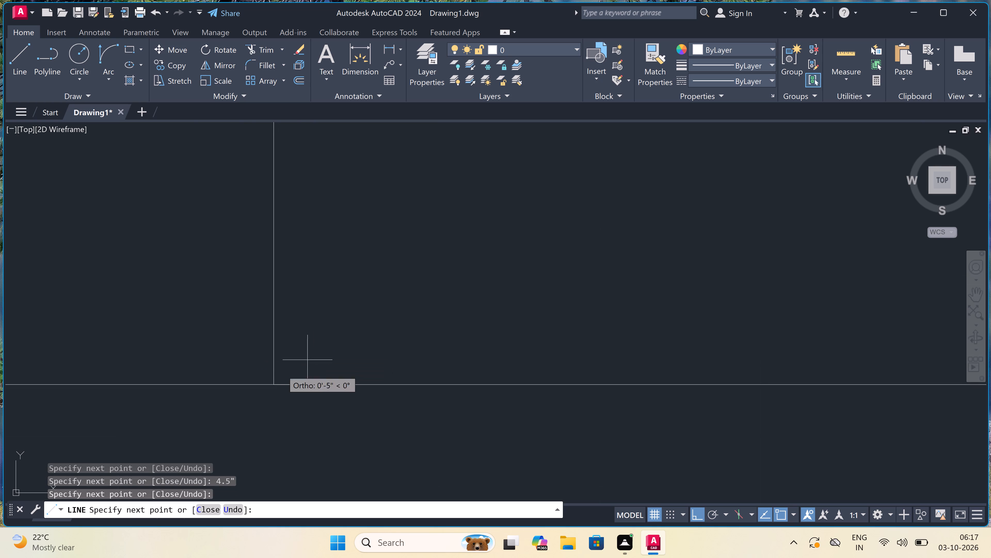
click(275, 385)
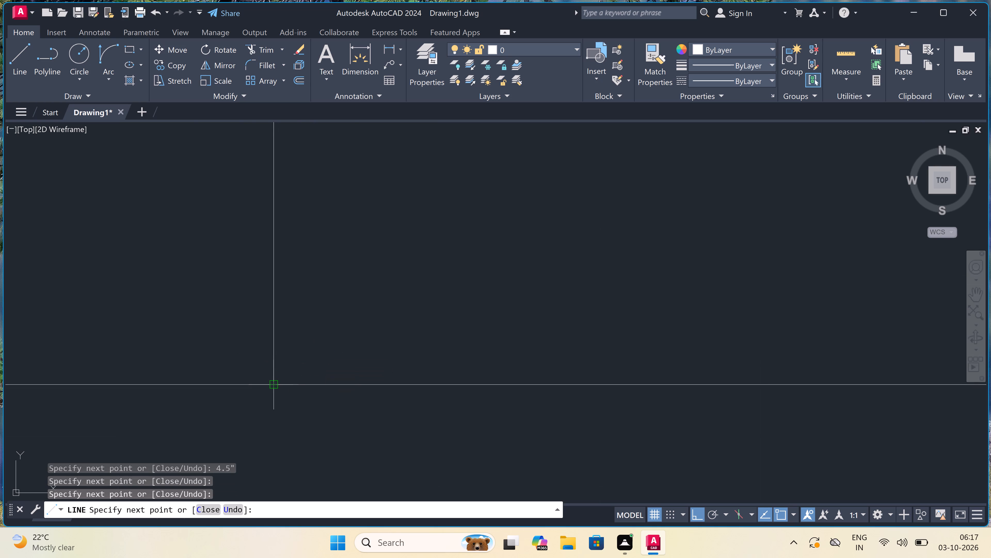
key(Escape)
Draw a line from the horizontal wall's upper west corner west, then south to the top of the new partition's west face.
scroll(276, 385, down, 10)
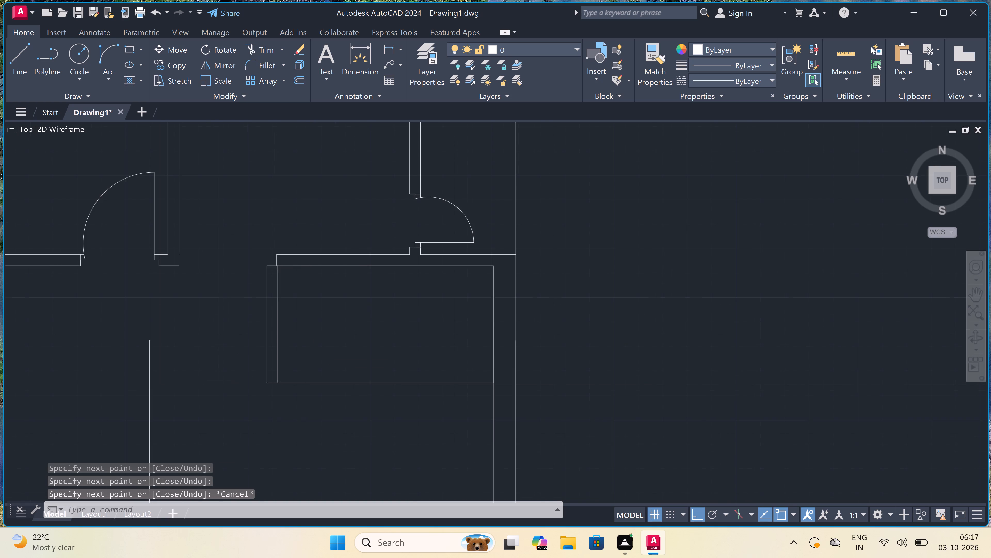
scroll(273, 291, up, 4)
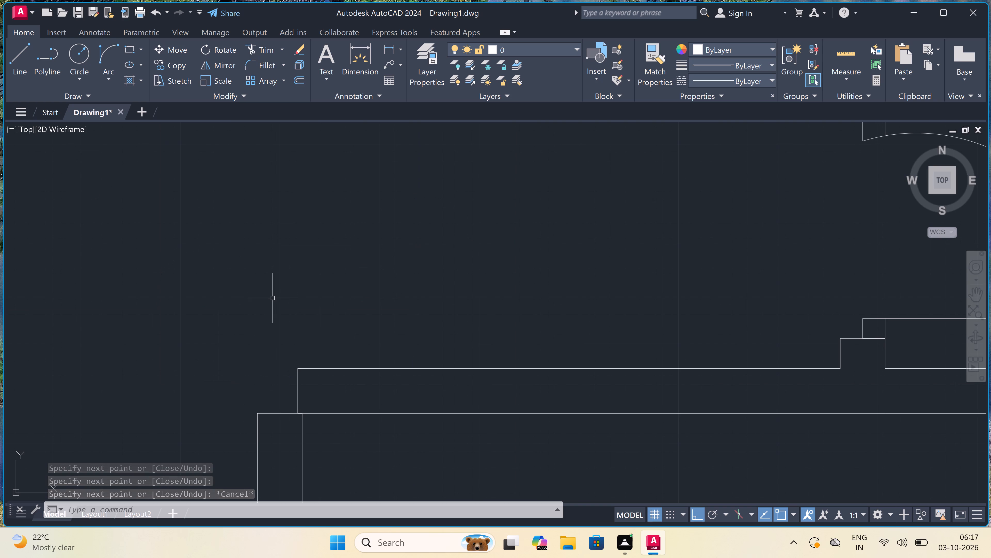
text(l)
key(space)
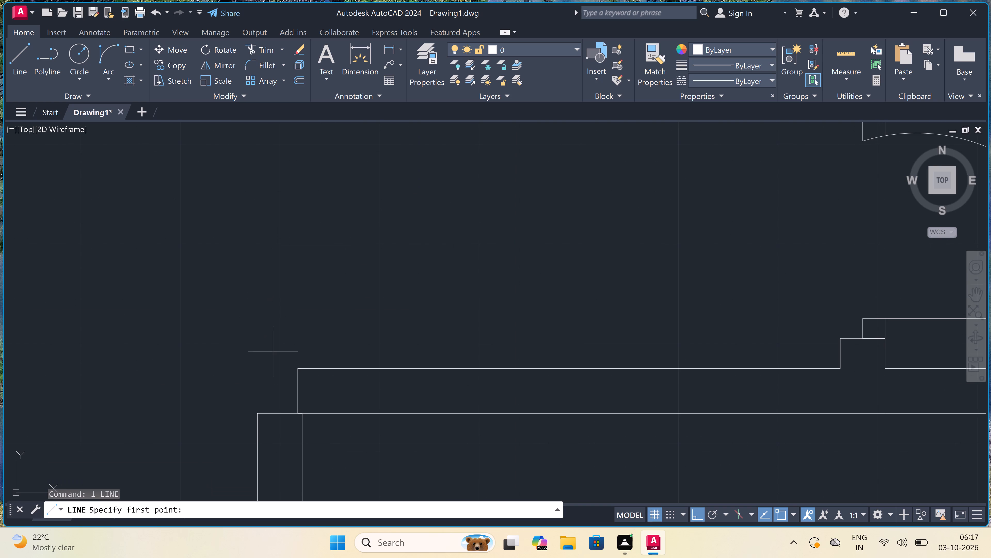
click(299, 368)
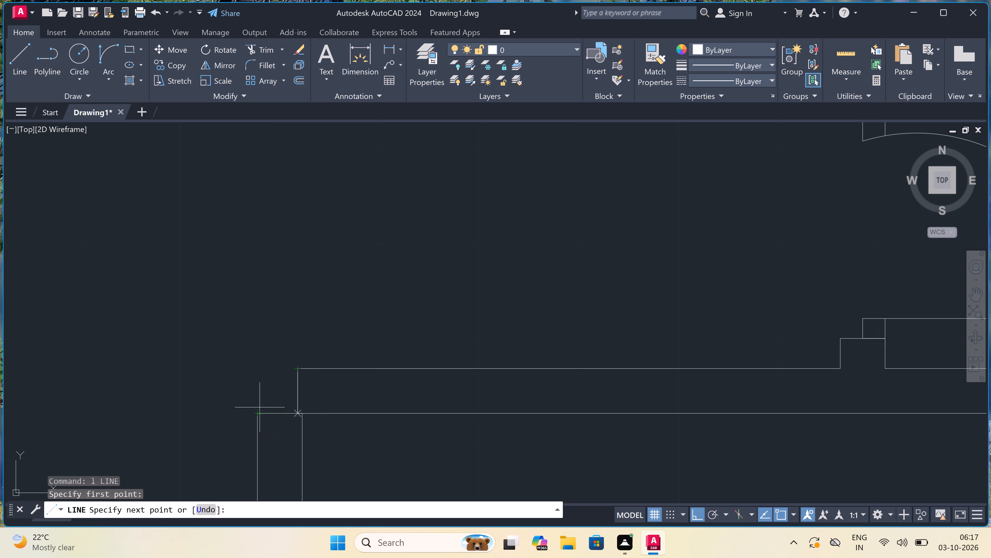
drag(257, 369, 257, 372)
click(260, 415)
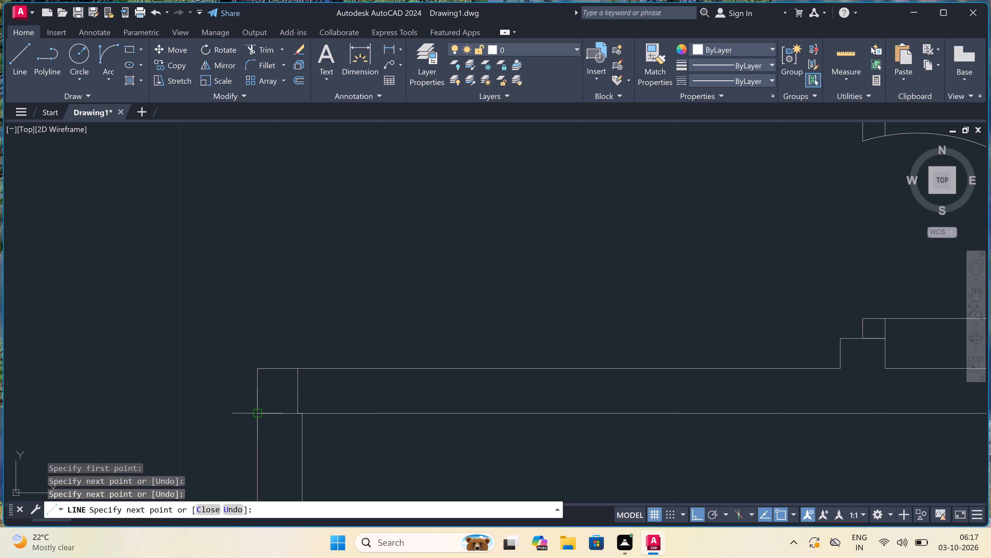
key(Escape)
Trim the old wall end cap and the leftover short horizontal segments at the room's northwest corner to join the walls.
text(tr)
key(space)
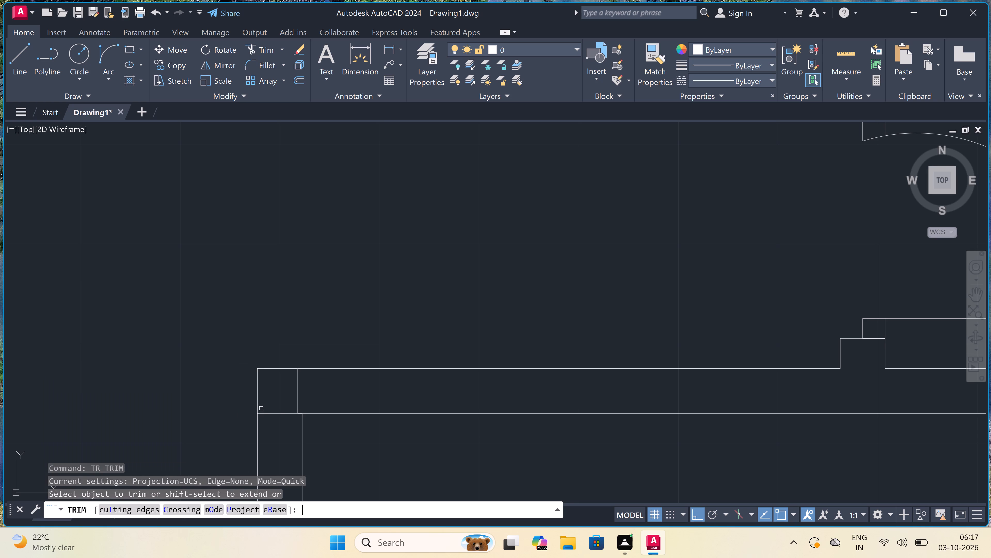
click(275, 409)
click(281, 427)
click(297, 403)
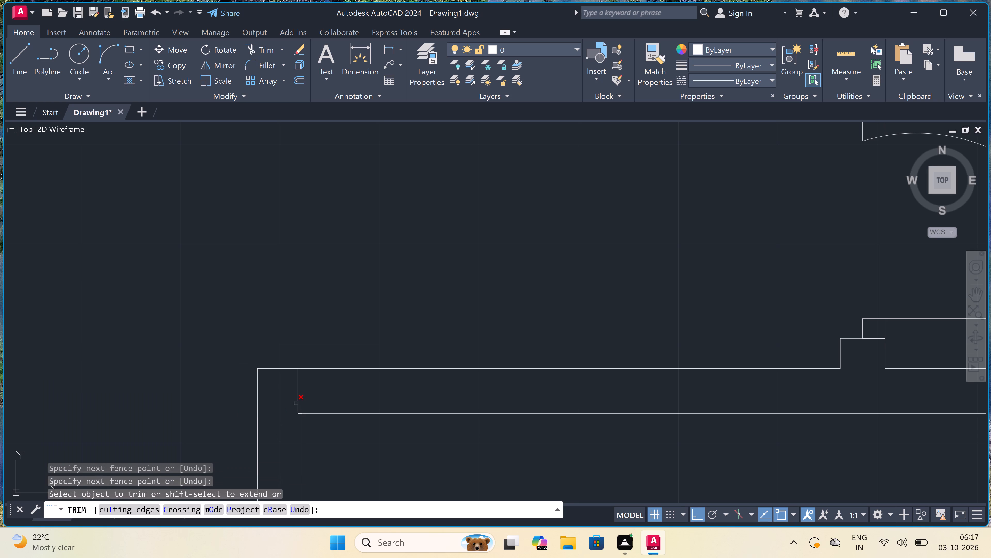
scroll(293, 422, up, 1)
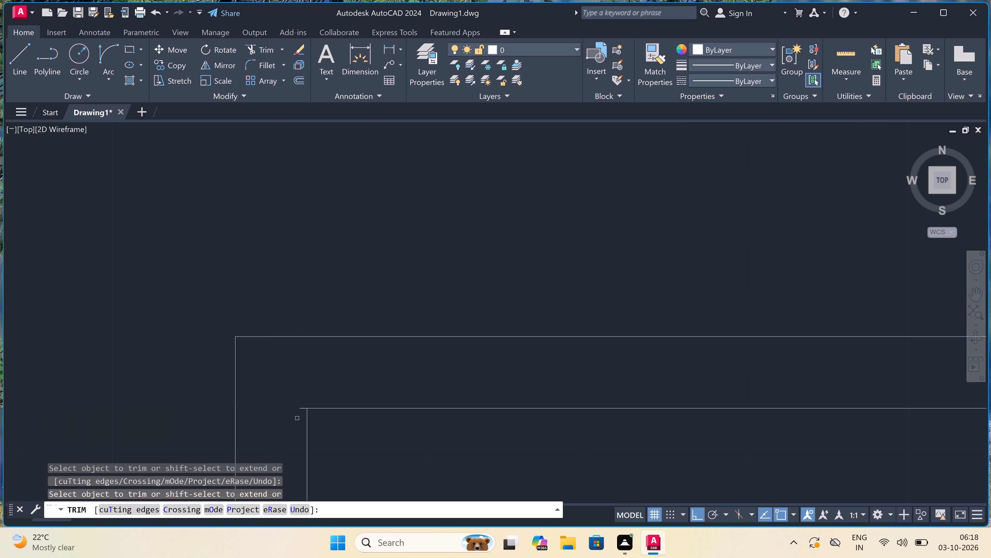
scroll(304, 407, up, 4)
click(304, 407)
click(292, 426)
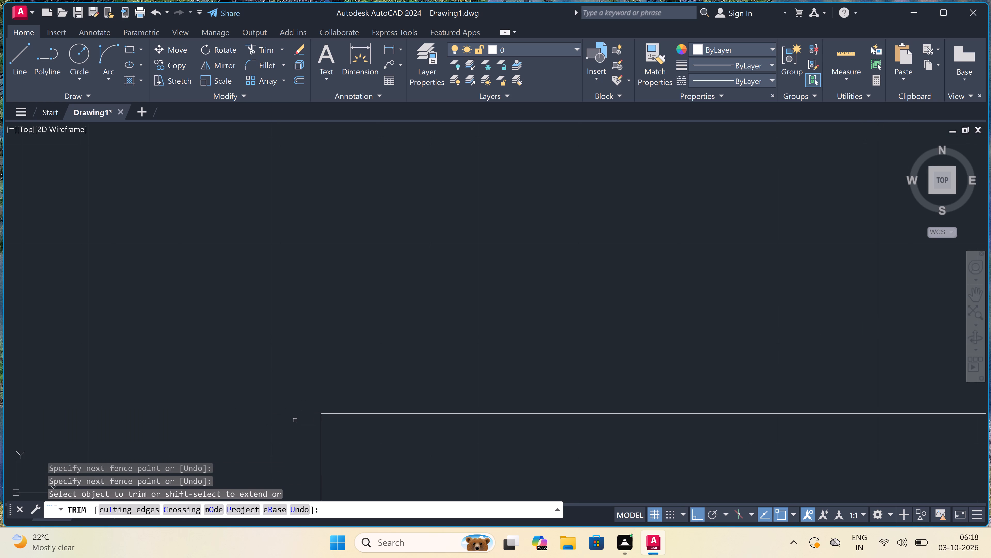
scroll(294, 356, down, 9)
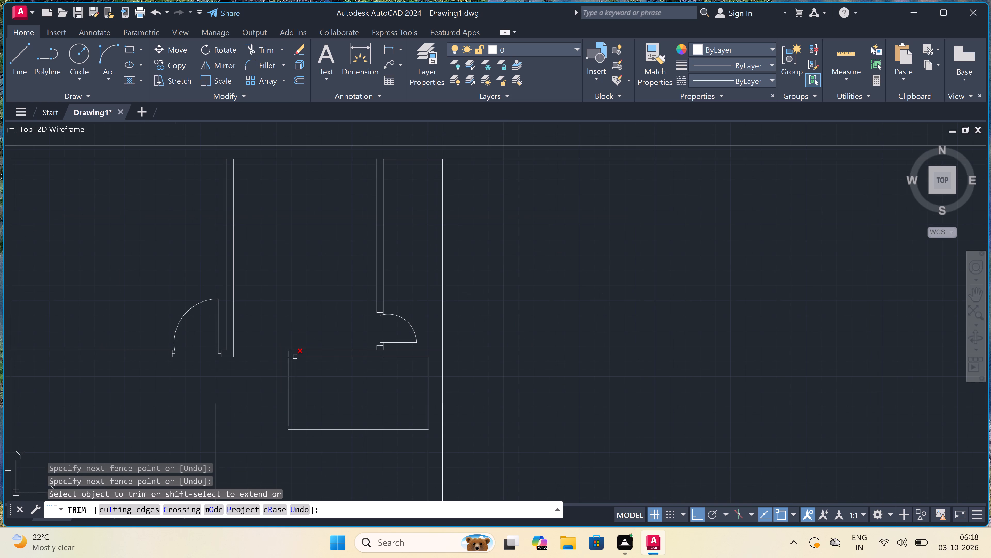
key(Escape)
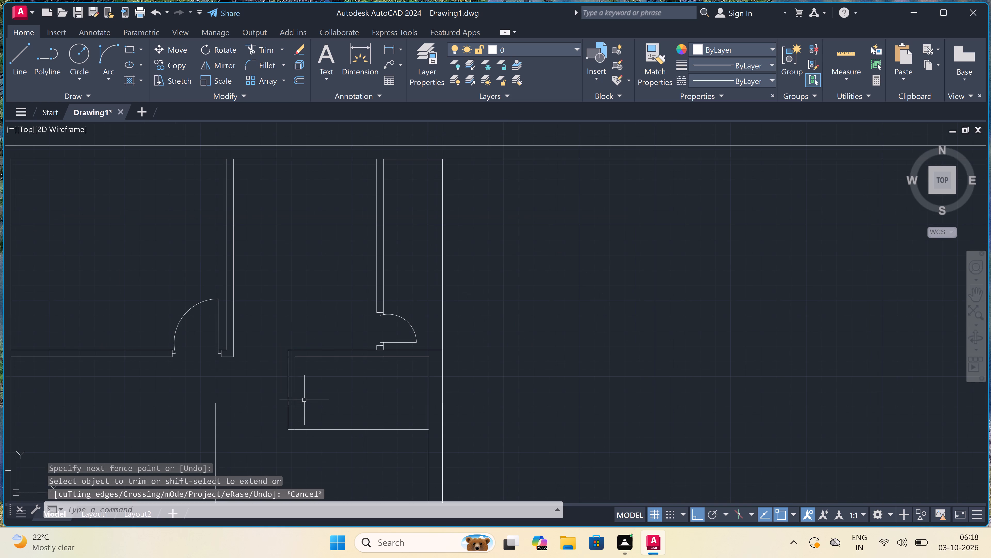
Offset the small room's bottom line 4.5" south to form the south wall's outer face.
scroll(304, 400, up, 1)
text(o)
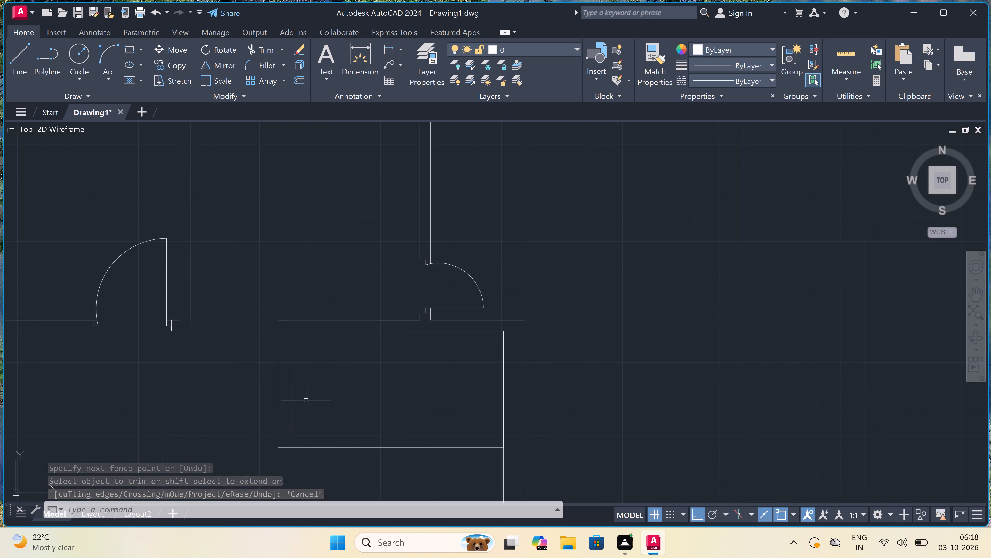
key(space)
scroll(306, 395, down, 2)
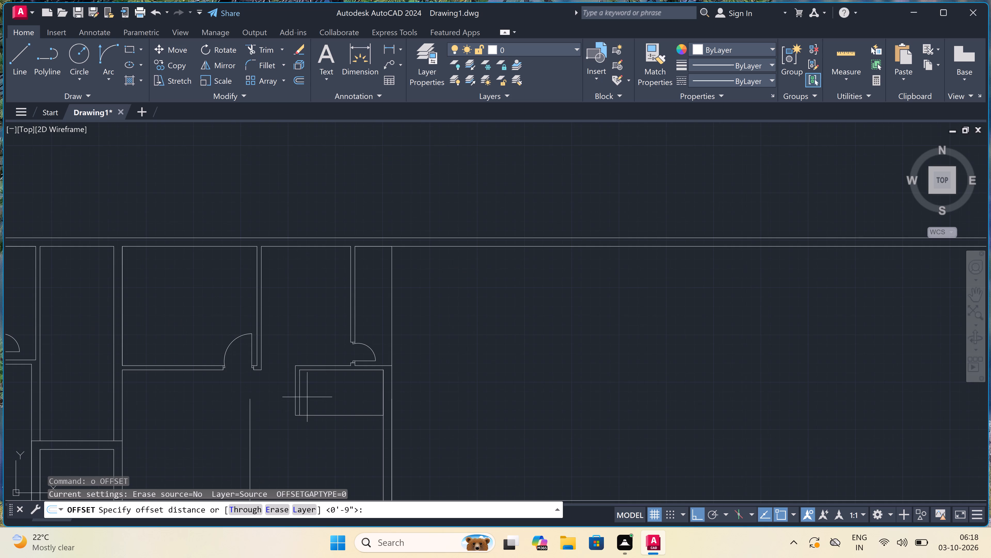
scroll(316, 417, up, 3)
click(315, 410)
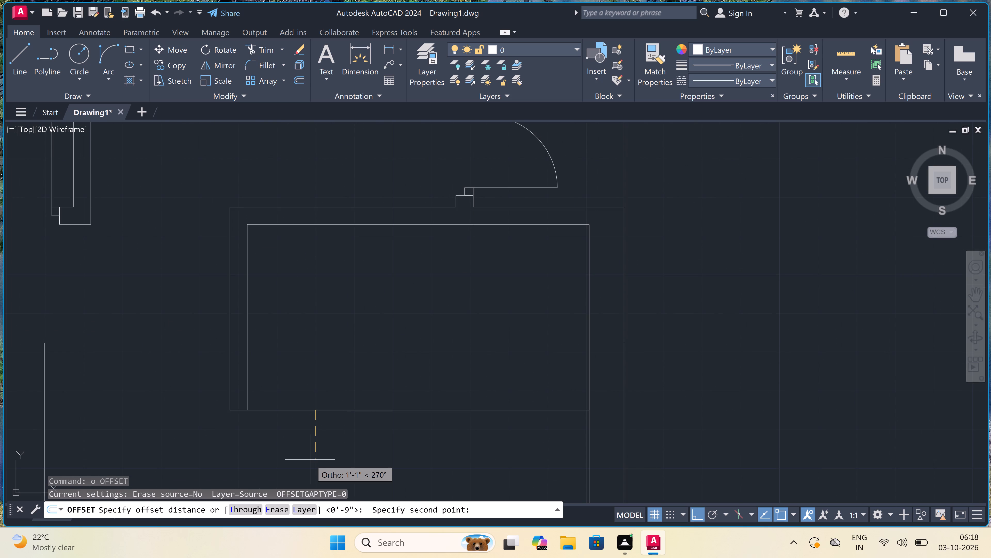
key(4)
text(.5)
text(")
key(space)
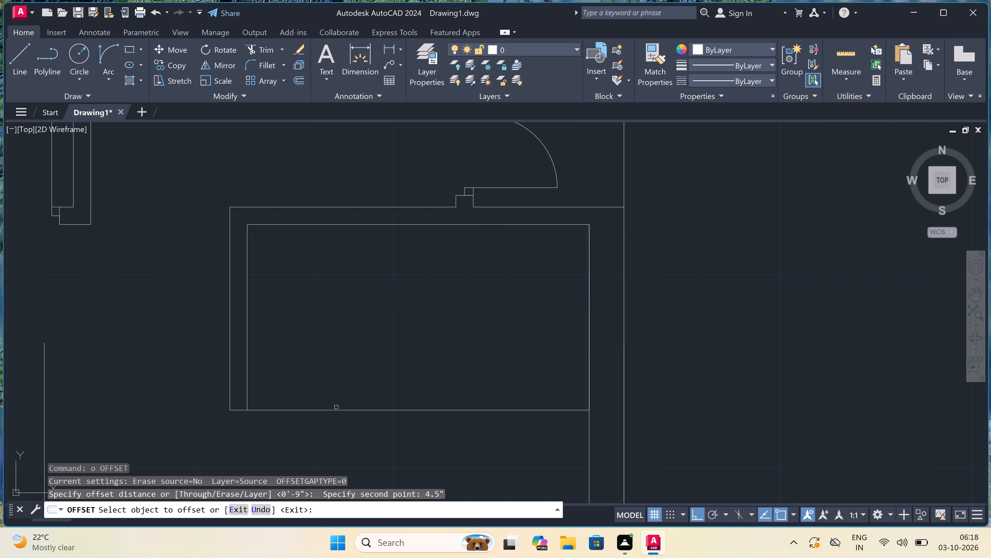
double_click(334, 411)
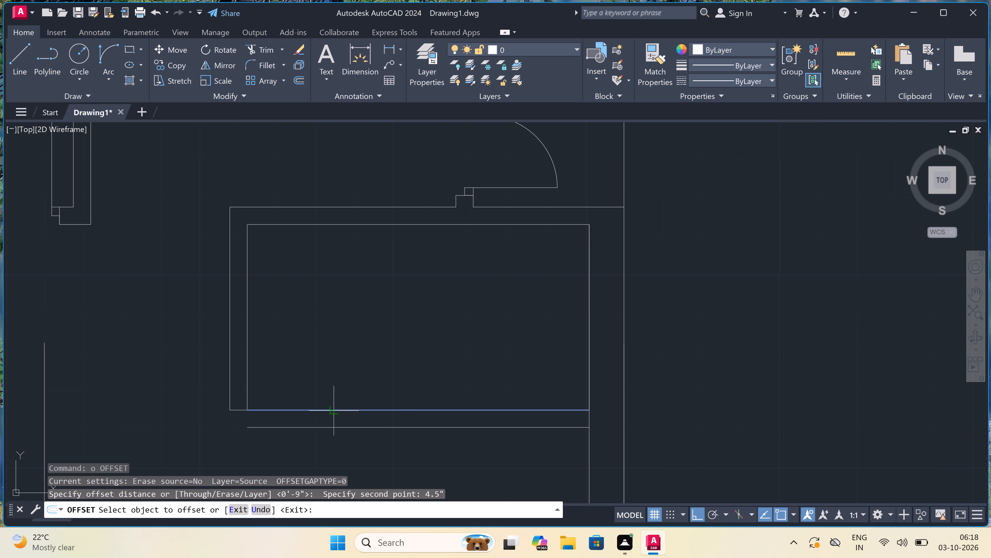
double_click(334, 425)
key(Escape)
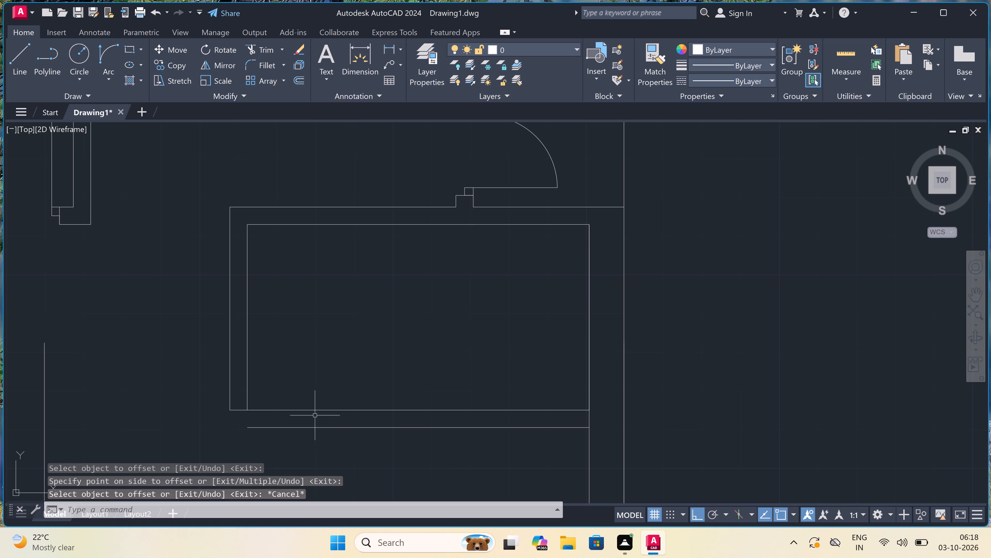
Draw a line from the west wall's outer bottom corner south, level with the offset line, and east to that line's west end.
text(l)
key(space)
scroll(231, 408, up, 3)
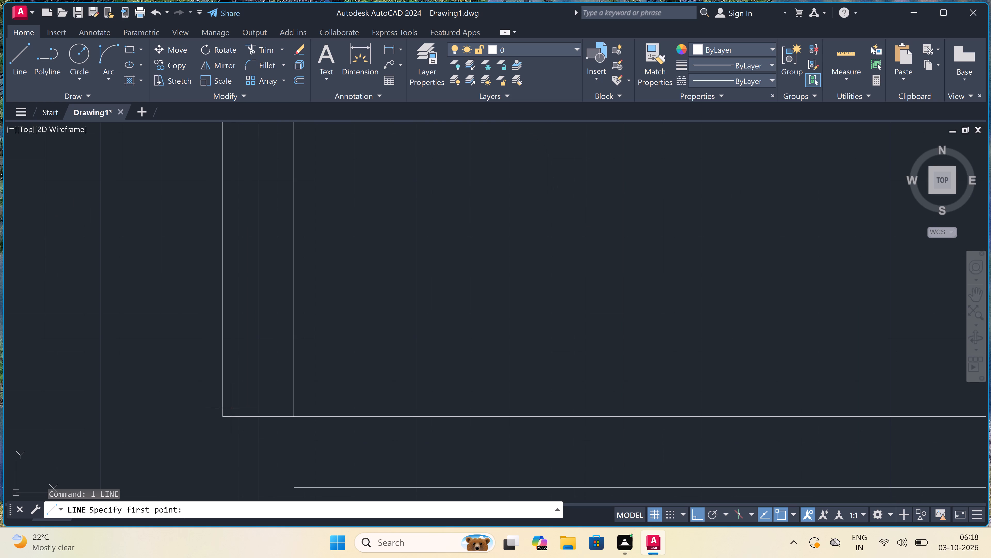
click(219, 416)
scroll(219, 416, down, 3)
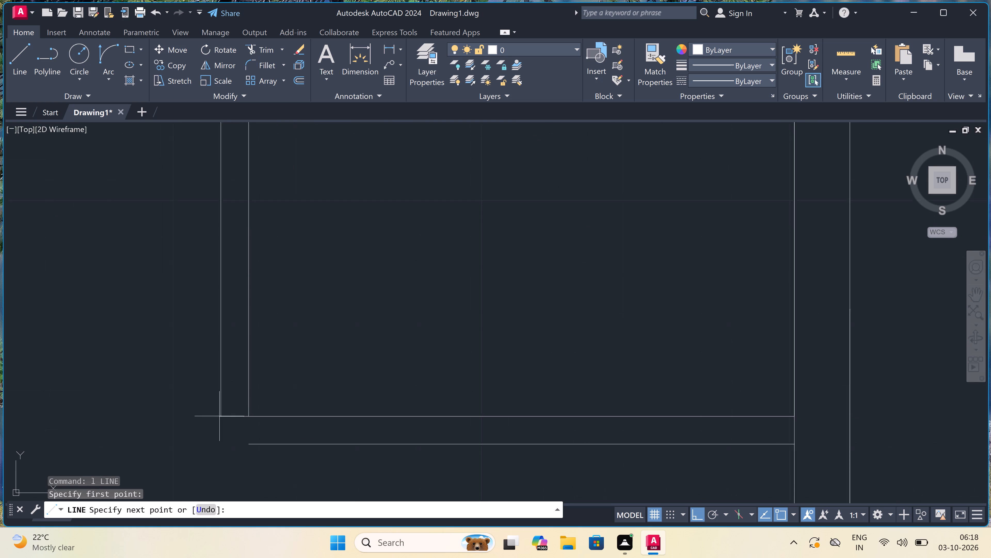
scroll(215, 438, up, 4)
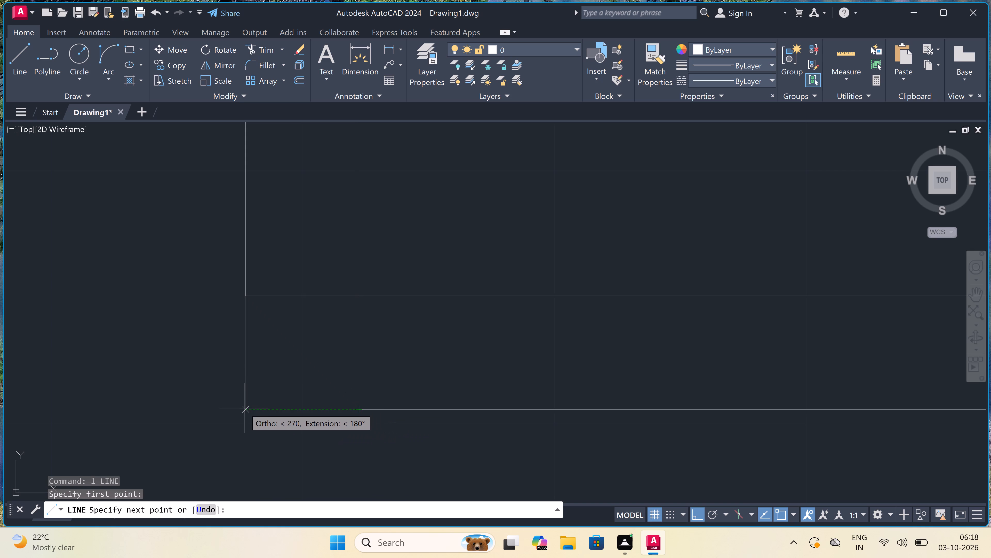
click(244, 409)
click(357, 411)
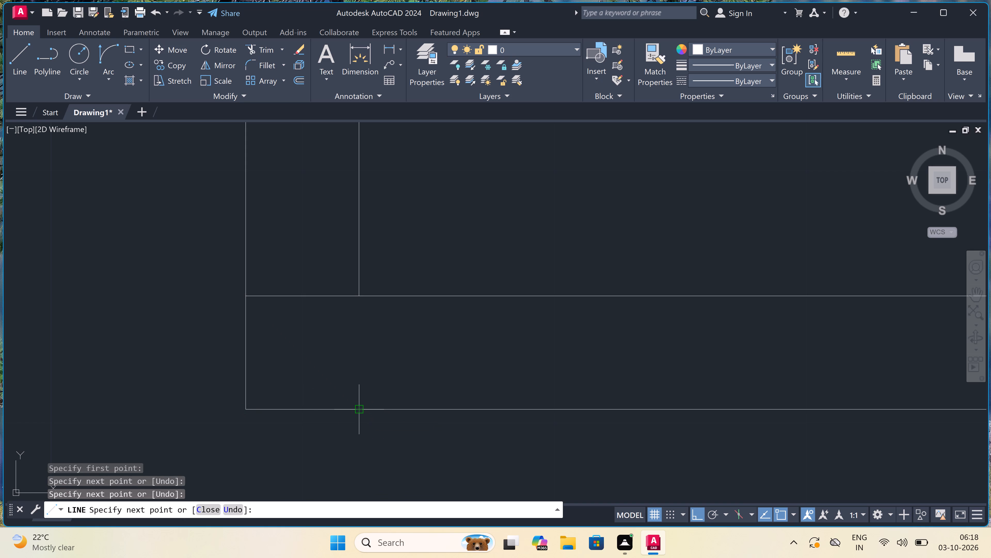
key(Escape)
Trim the short horizontal segment across the wall at the small room's southwest corner.
key(r)
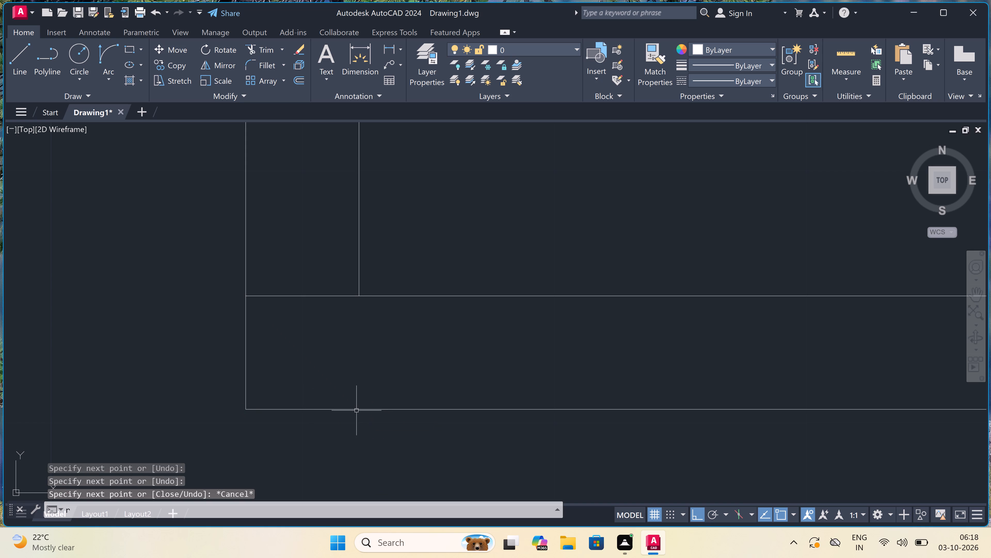
key(Escape)
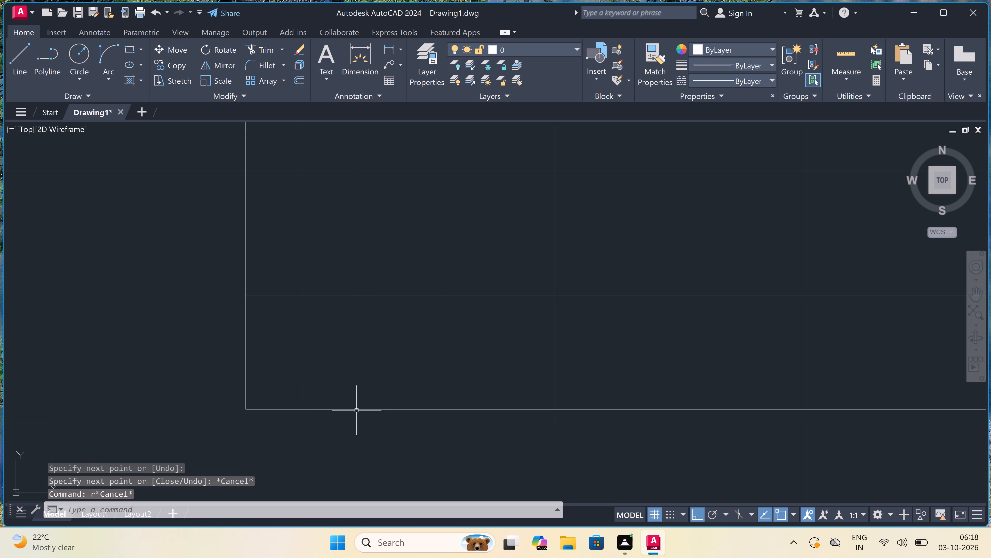
key(t)
key(r)
key(space)
click(312, 363)
click(316, 270)
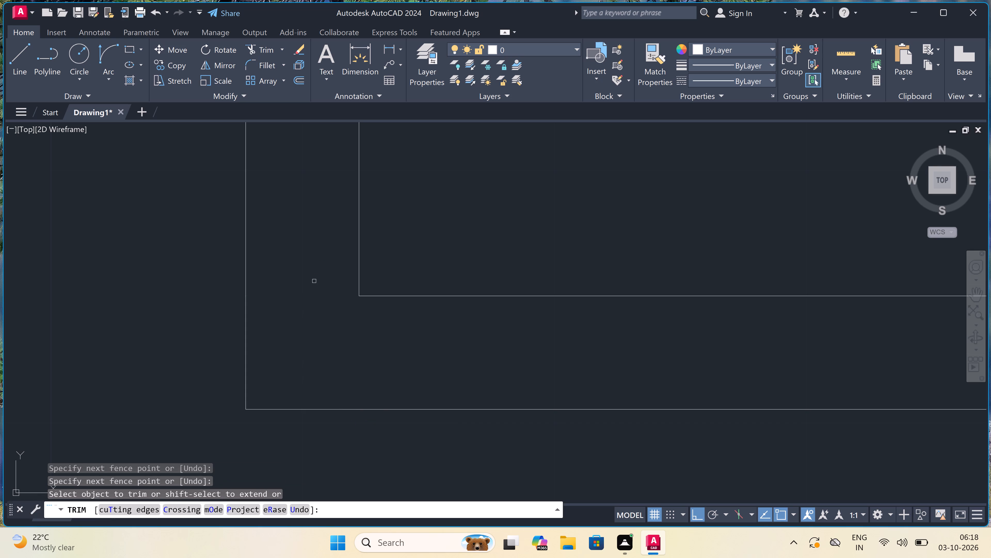
scroll(307, 314, down, 6)
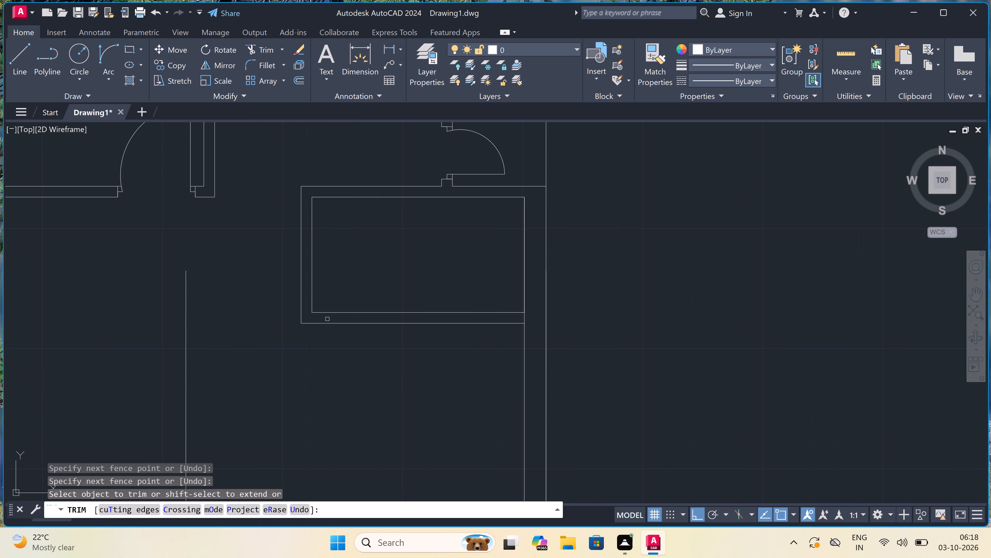
key(Escape)
Offset the lower face of the small room's south wall 4' south.
scroll(330, 325, down, 2)
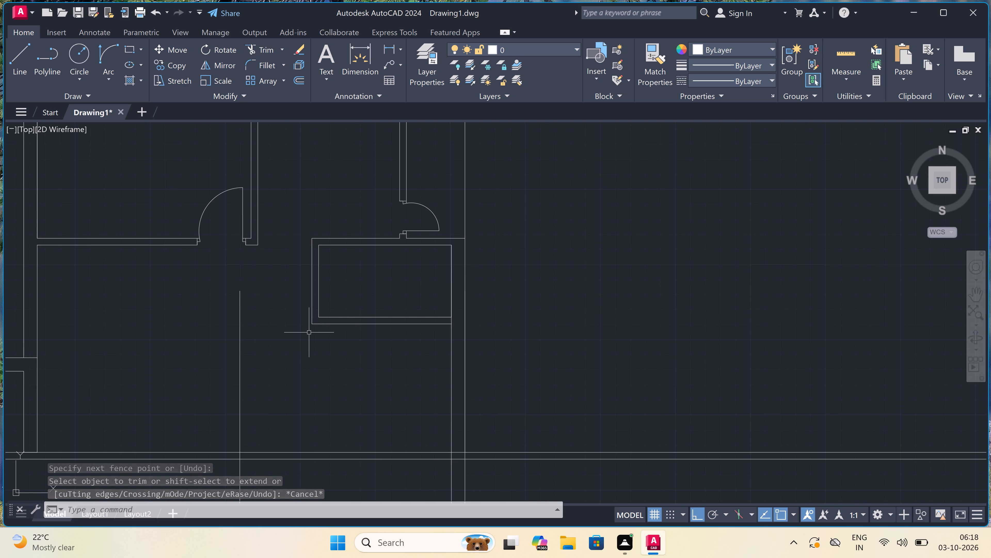
text(o)
key(space)
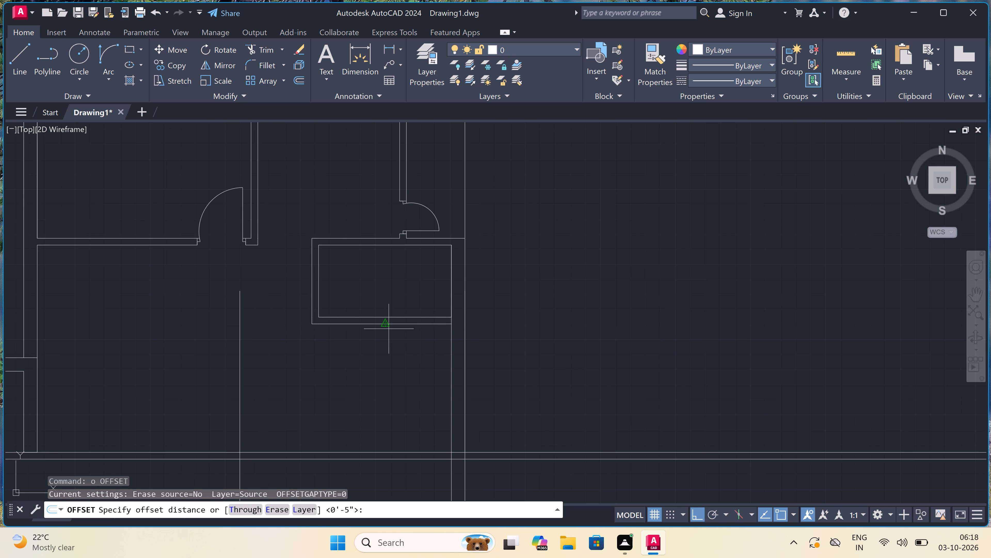
scroll(389, 329, down, 1)
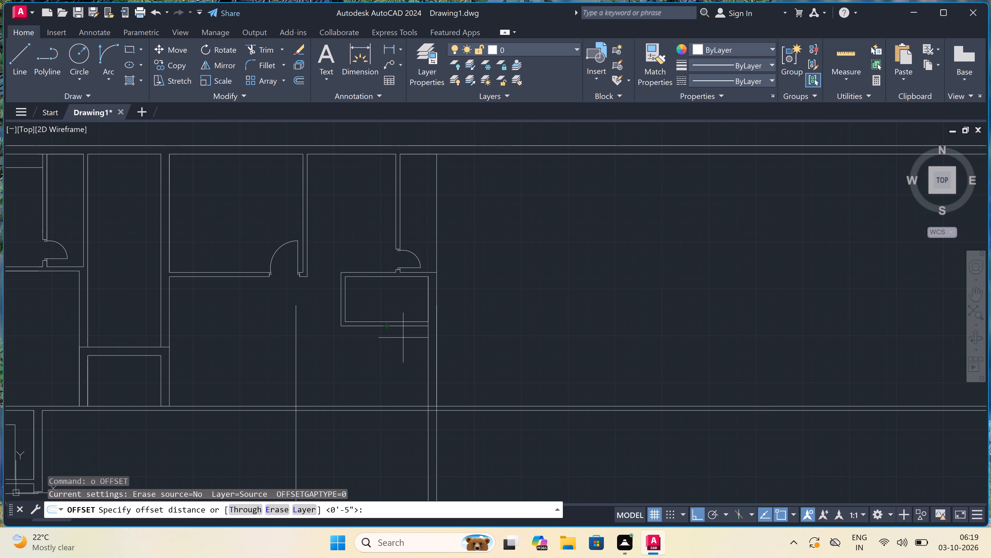
scroll(412, 332, up, 3)
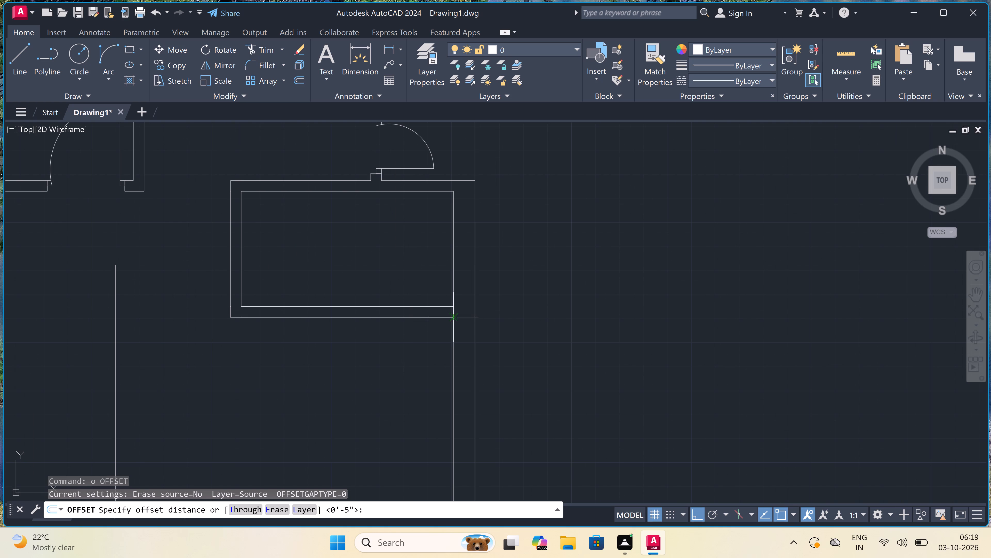
click(451, 320)
text(4')
key(space)
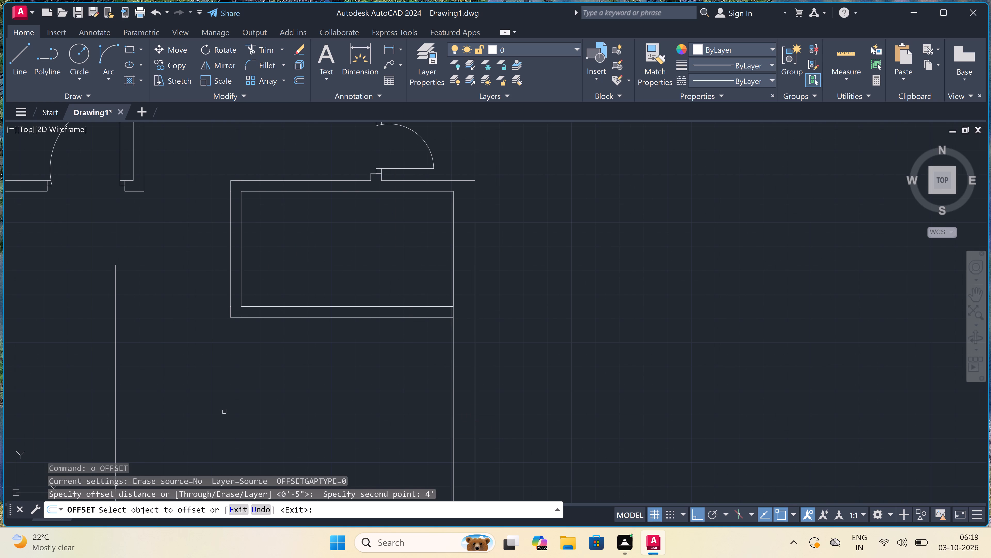
click(332, 318)
drag(332, 318, 333, 320)
click(334, 338)
key(Escape)
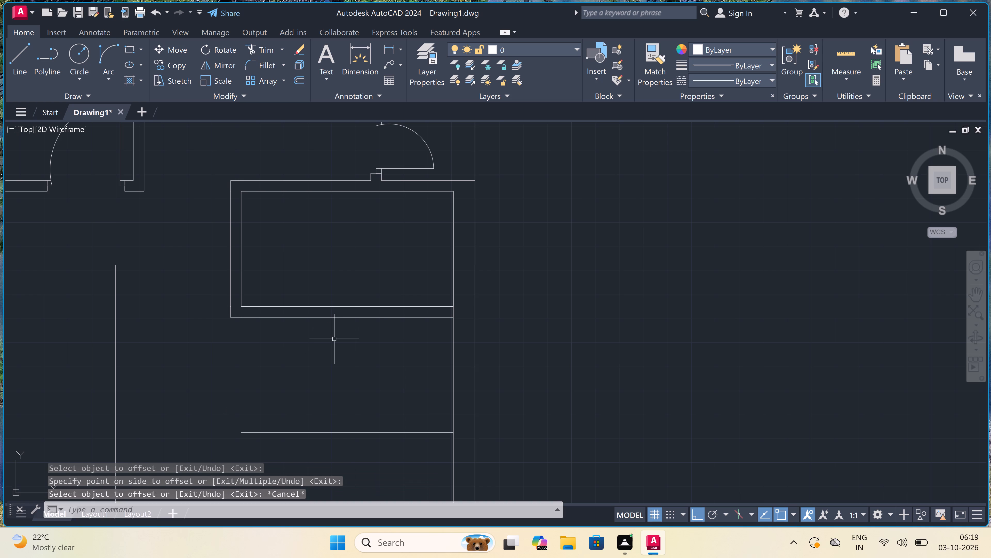
Offset the new horizontal line 4.5" south to form the second room's south wall.
key(space)
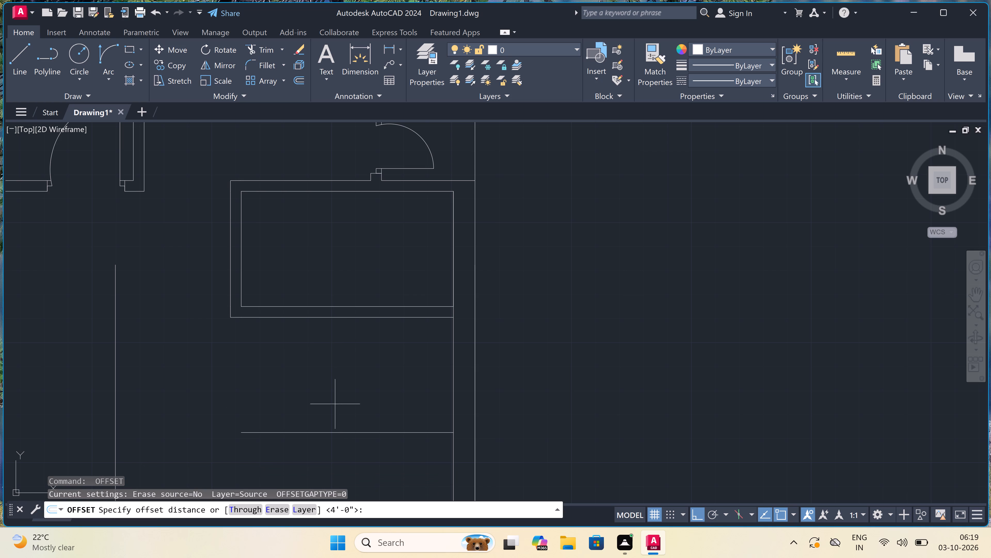
click(330, 431)
key(4)
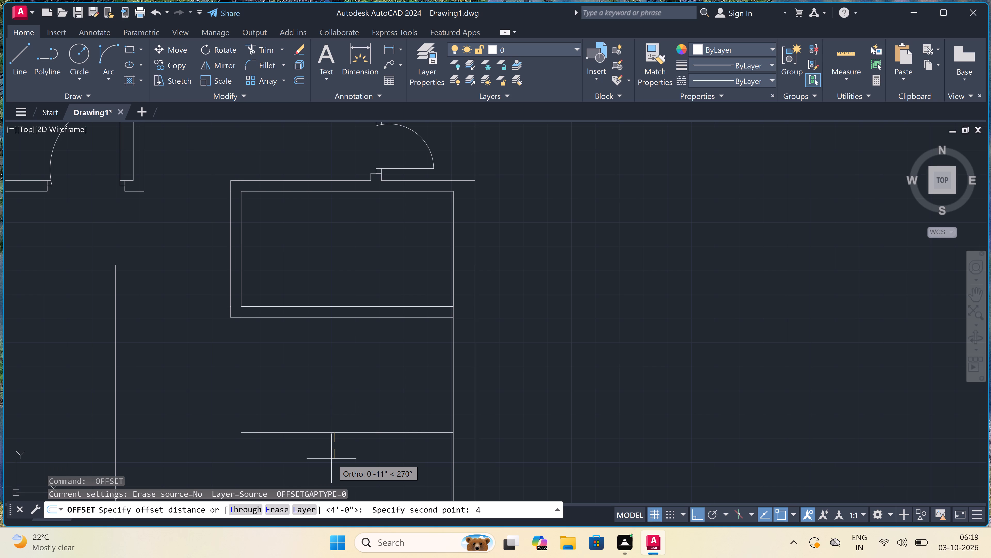
text(.5)
text(")
key(space)
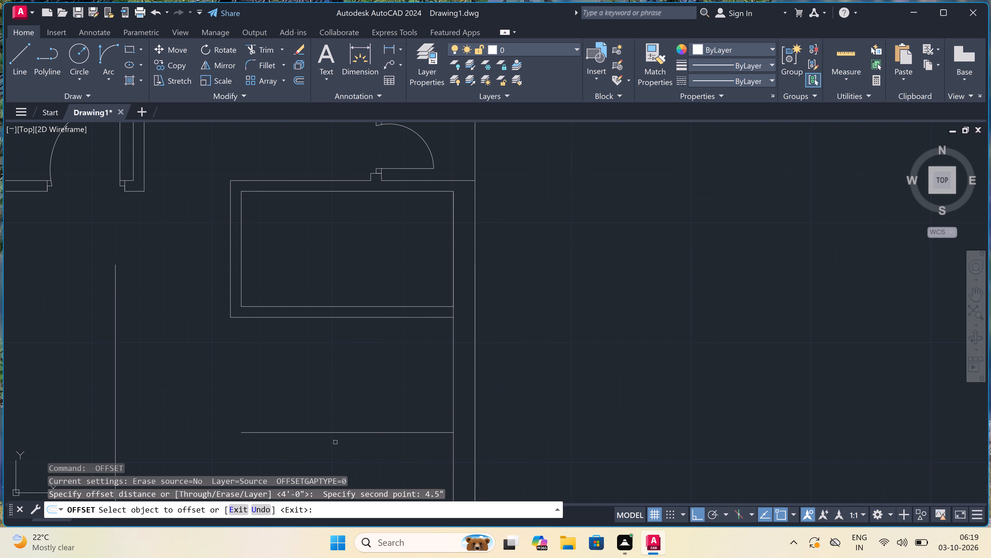
scroll(331, 361, down, 2)
scroll(322, 412, up, 2)
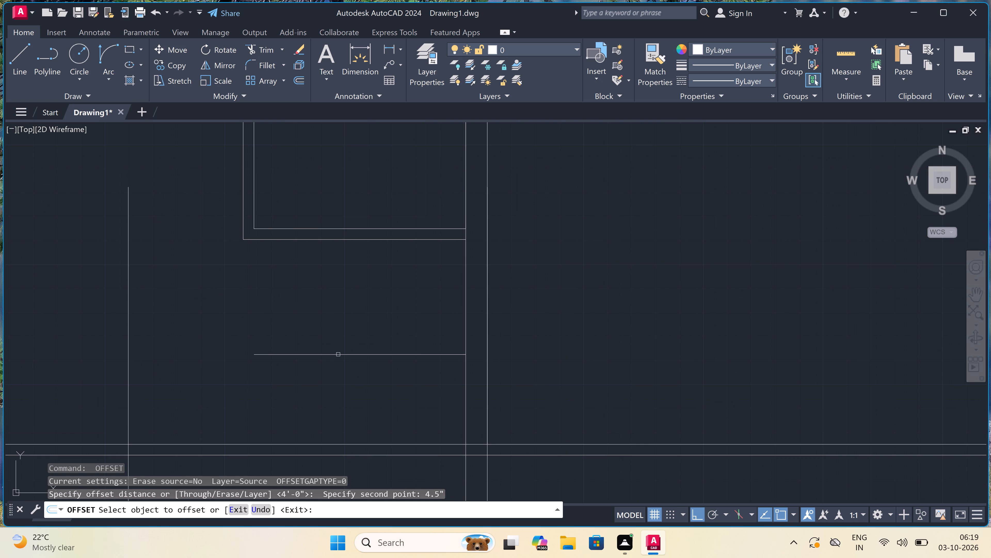
click(338, 354)
click(338, 380)
key(Escape)
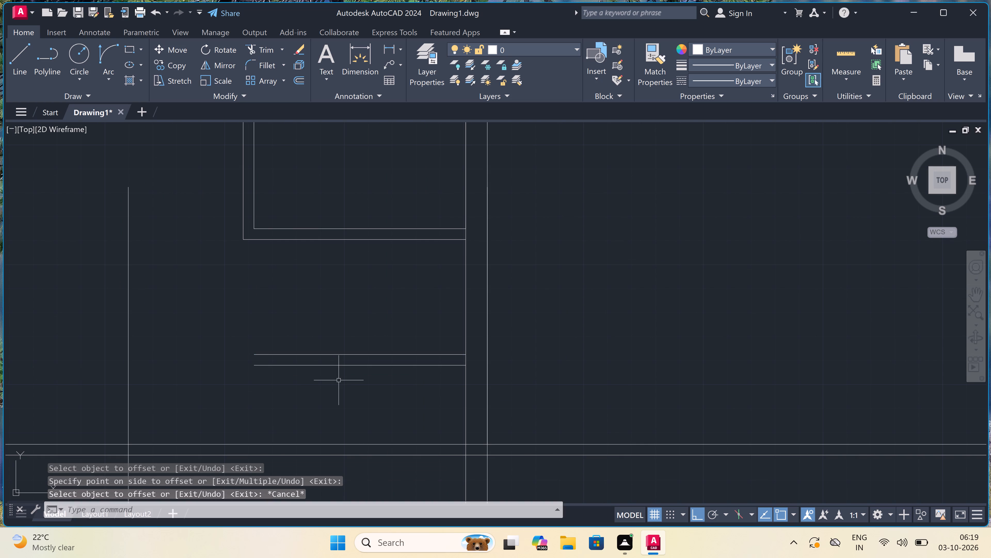
Extend both west partition faces south past the second room and its south wall's lower line west to the outer face.
text(ex)
key(space)
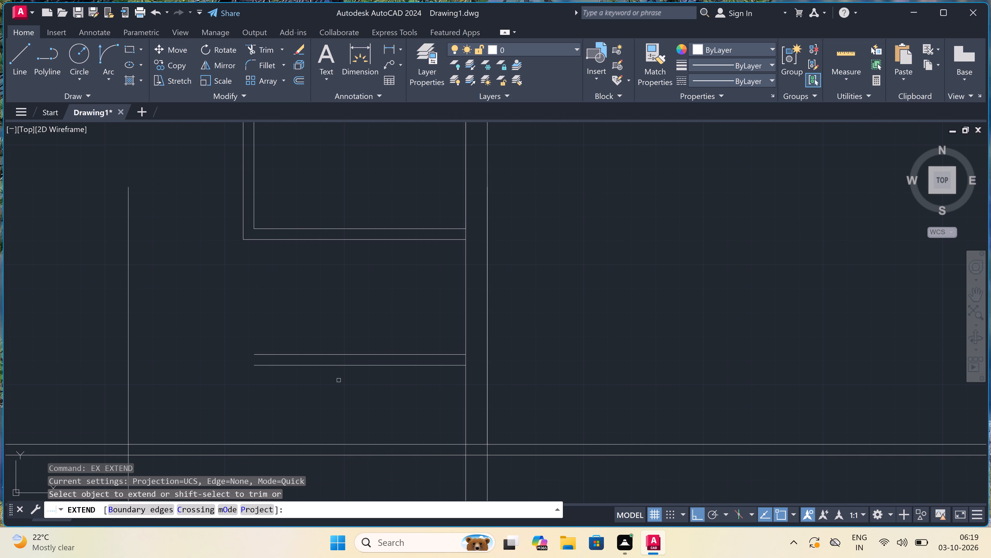
click(219, 188)
click(426, 198)
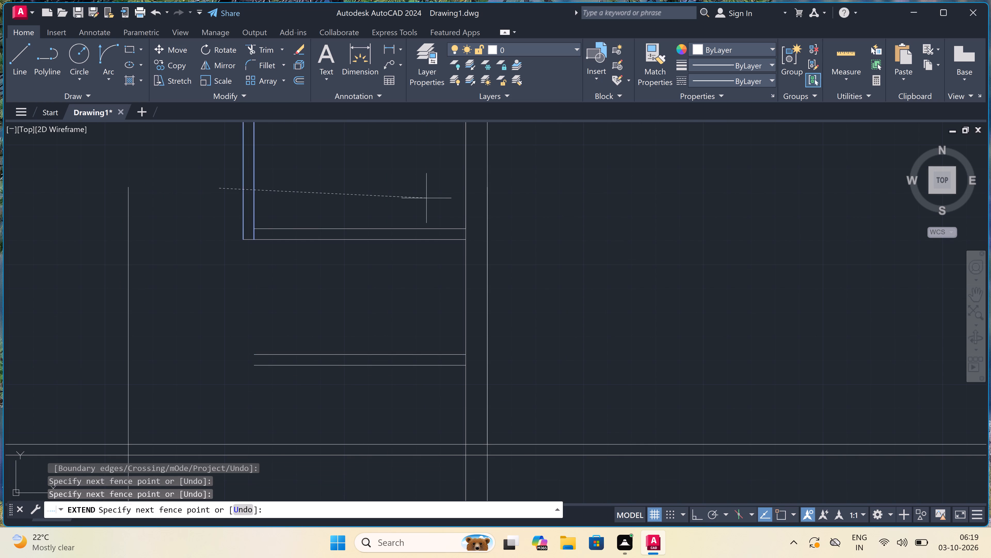
click(300, 194)
click(206, 199)
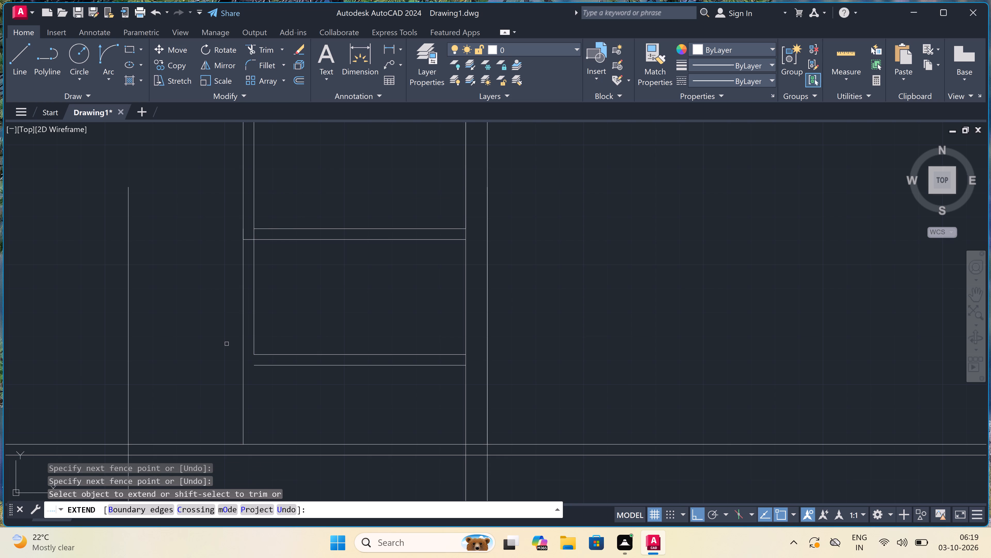
click(272, 360)
click(265, 394)
Trim the vertical line overhanging south of the second small room's southwest corner.
key(Escape)
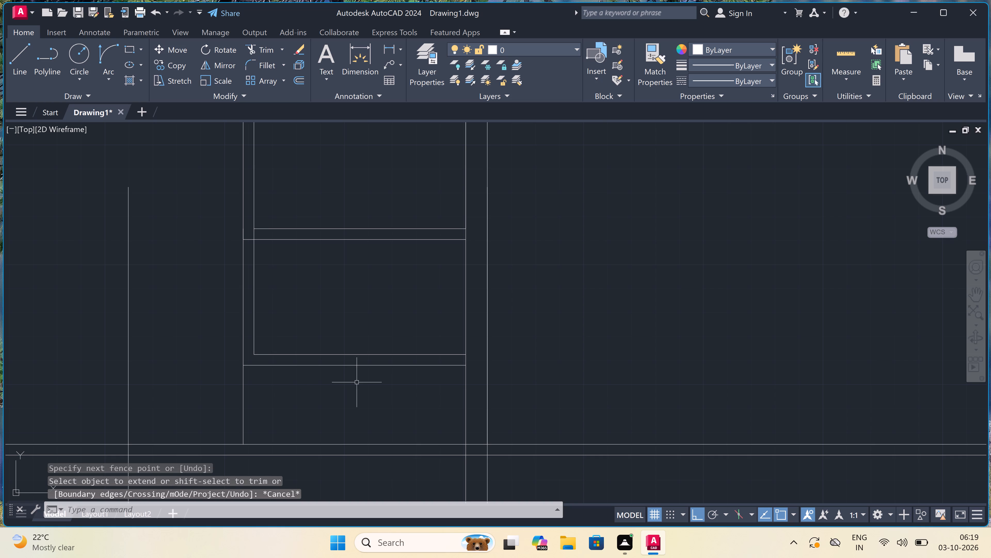
text(tr)
key(space)
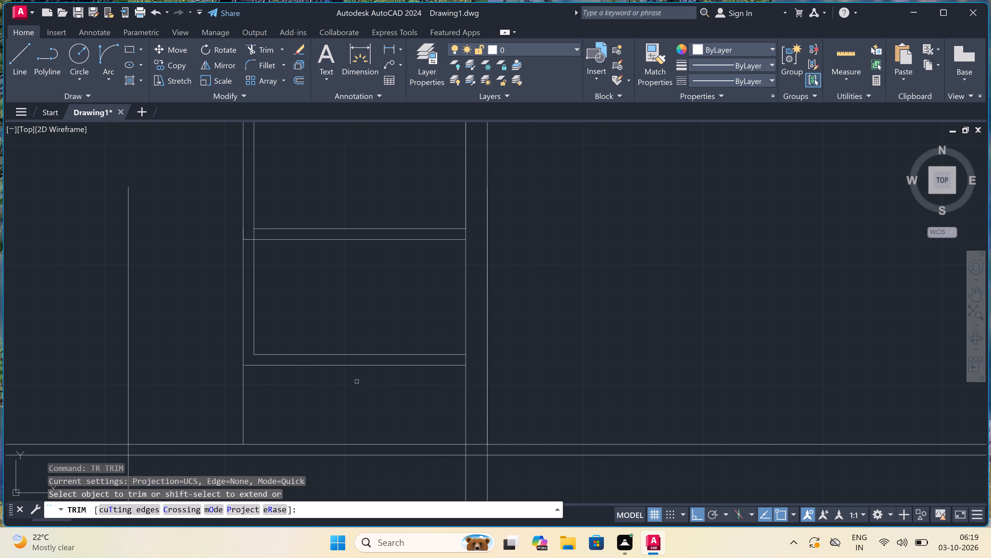
click(332, 427)
click(158, 407)
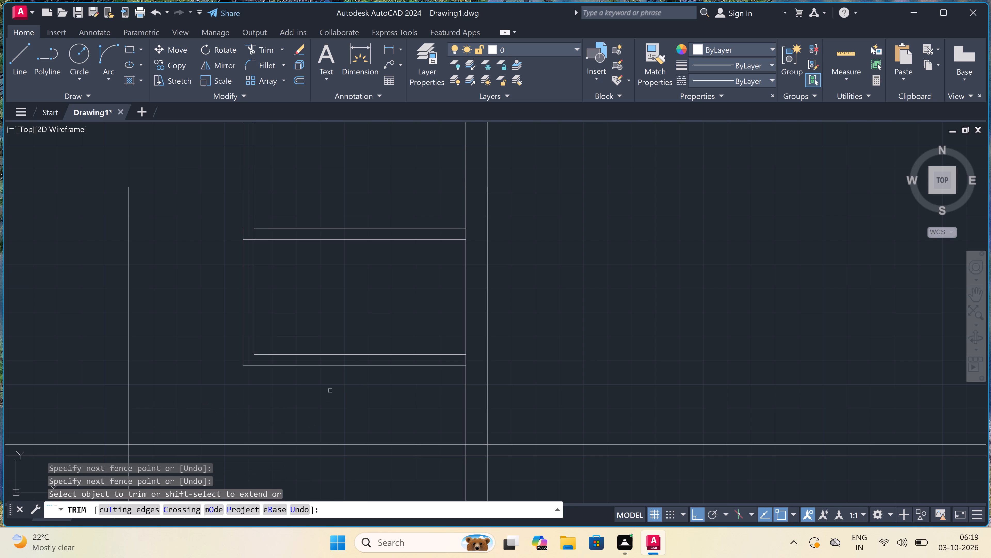
Trim the two long horizontal wall lines from the lone vertical partition line eastward, including across and beyond the east wall.
scroll(330, 391, down, 3)
click(321, 397)
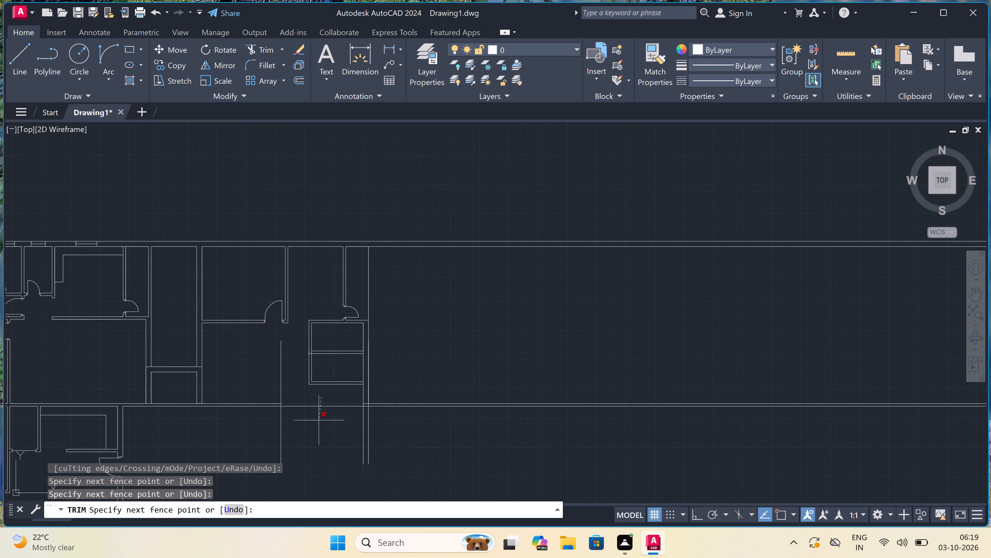
click(317, 427)
scroll(364, 406, up, 3)
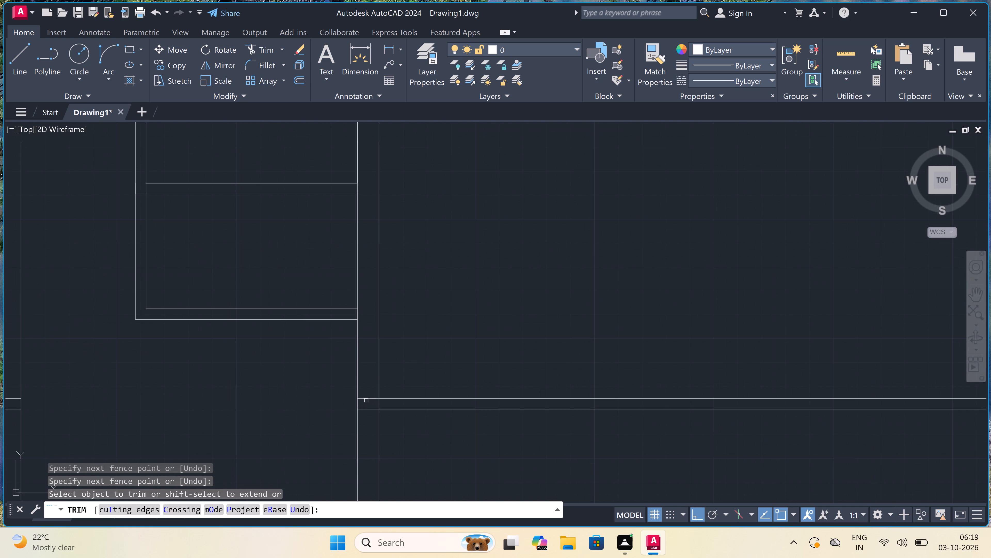
click(370, 376)
click(362, 445)
scroll(398, 413, down, 2)
click(403, 434)
click(415, 387)
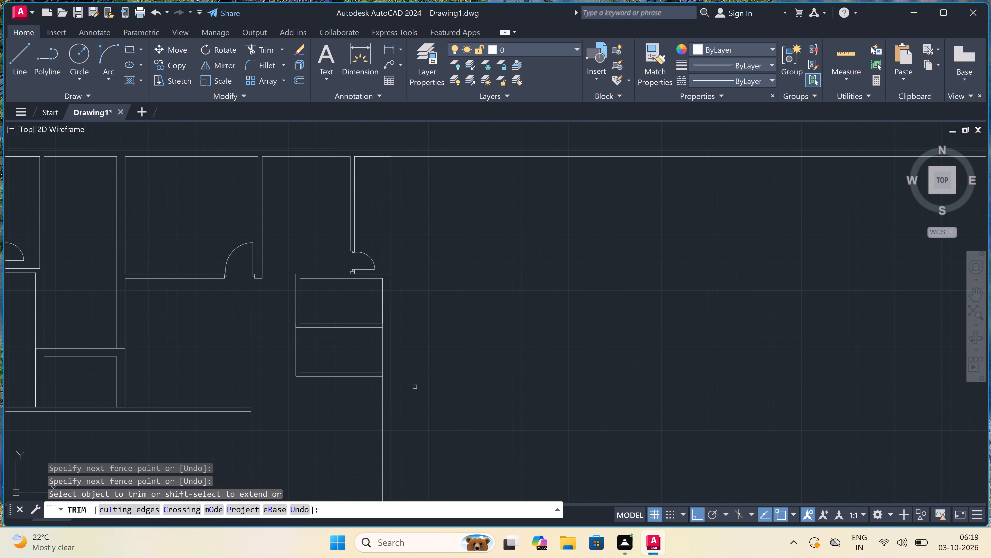
scroll(327, 393, down, 2)
scroll(298, 394, up, 2)
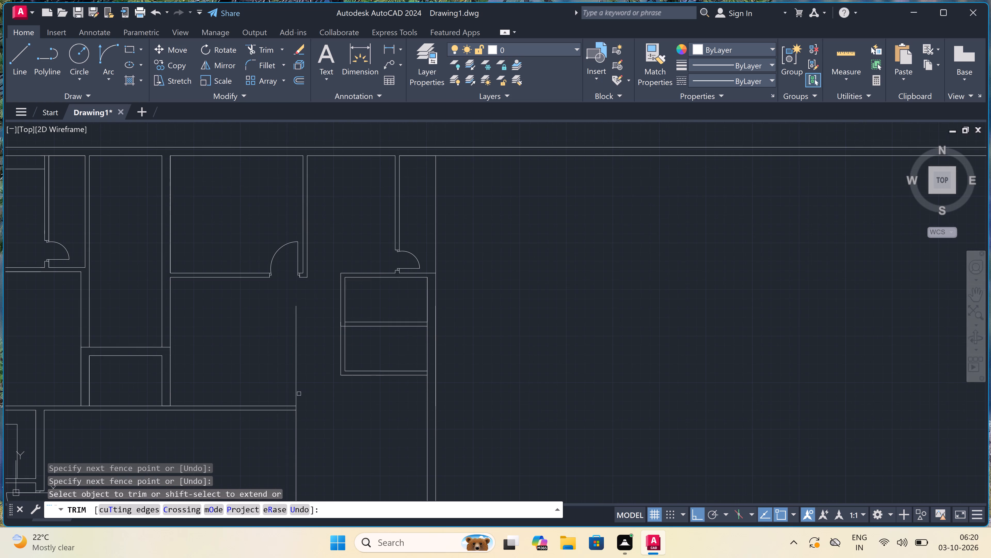
key(Escape)
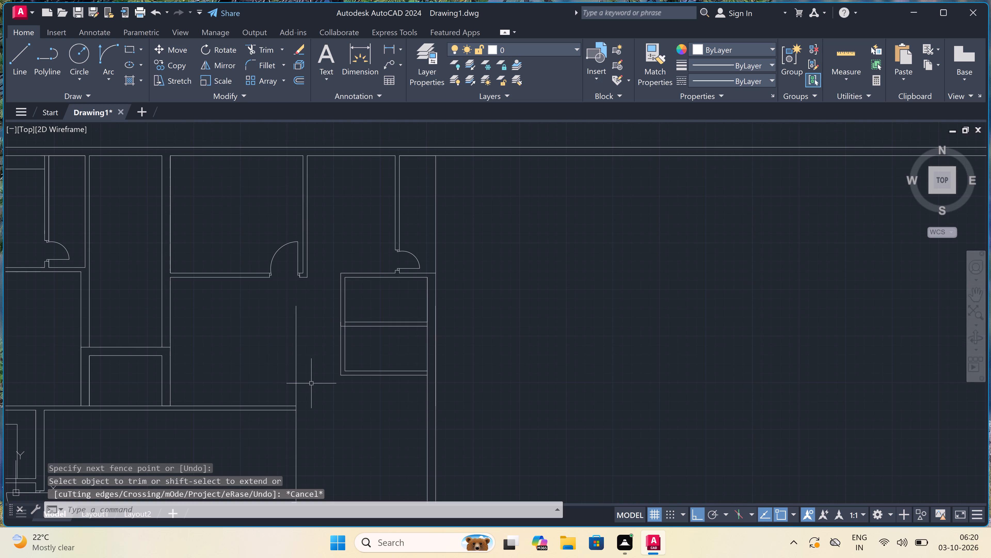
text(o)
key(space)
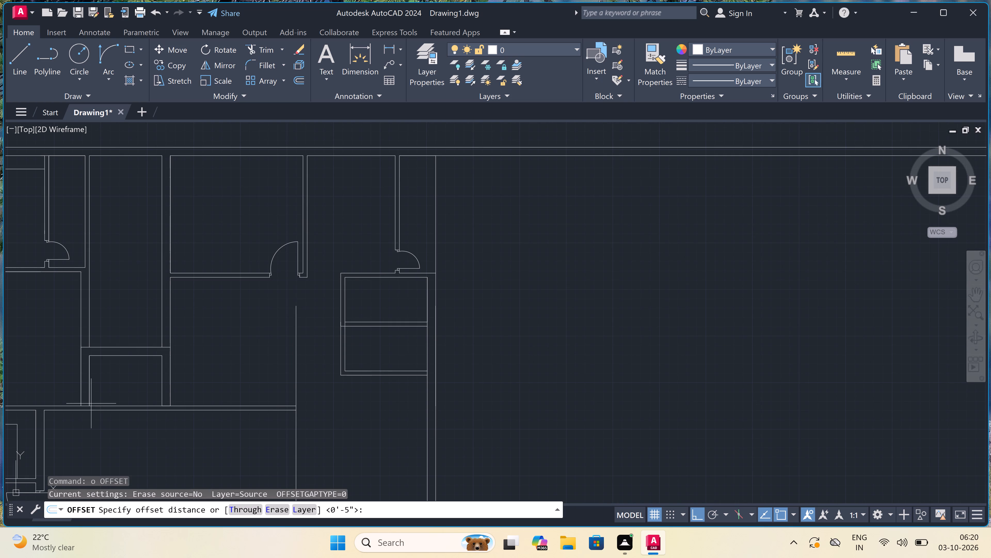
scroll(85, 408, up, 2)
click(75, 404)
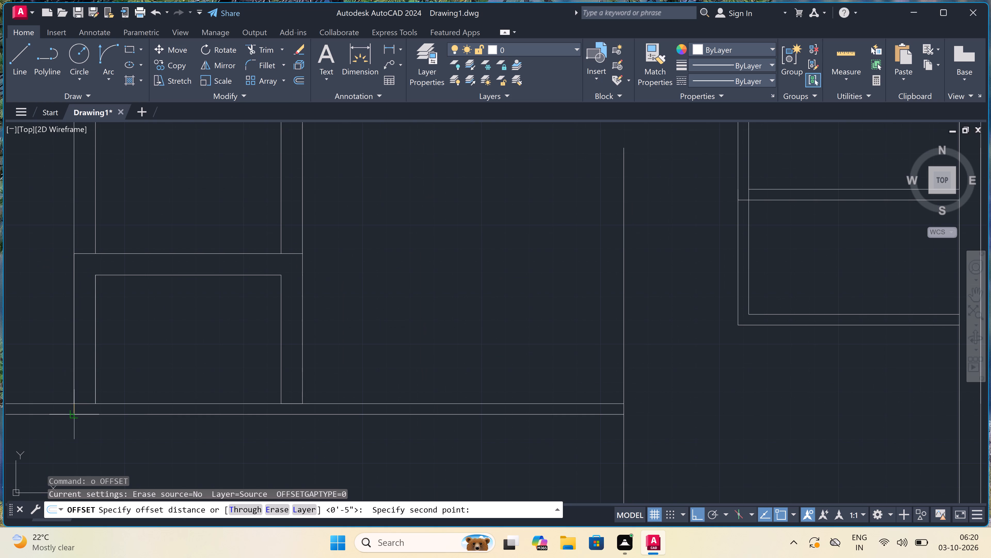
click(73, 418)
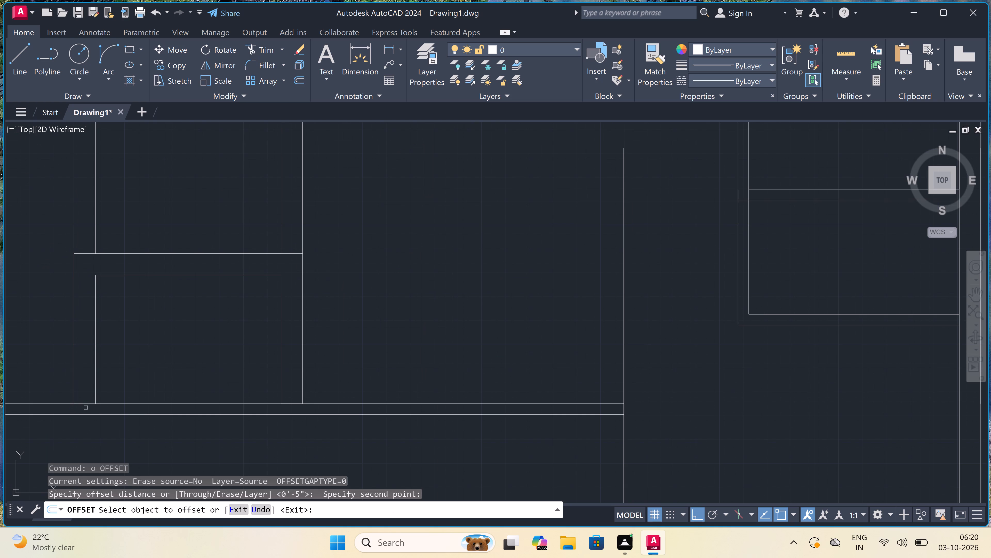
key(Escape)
Extend the four vertical wall faces of the small central bay south to the lower face of the horizontal wall.
text(ex)
key(space)
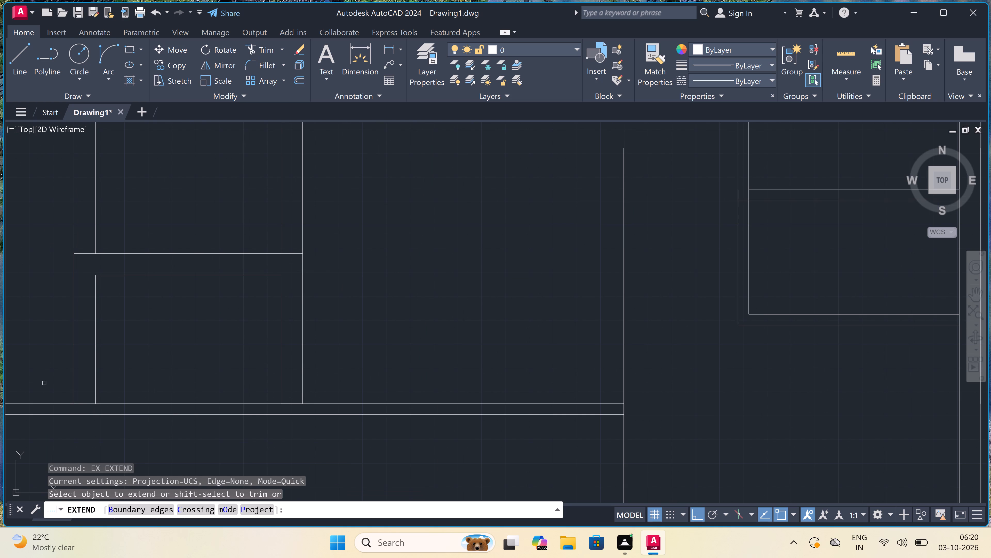
drag(44, 383, 47, 384)
click(357, 389)
scroll(317, 385, down, 3)
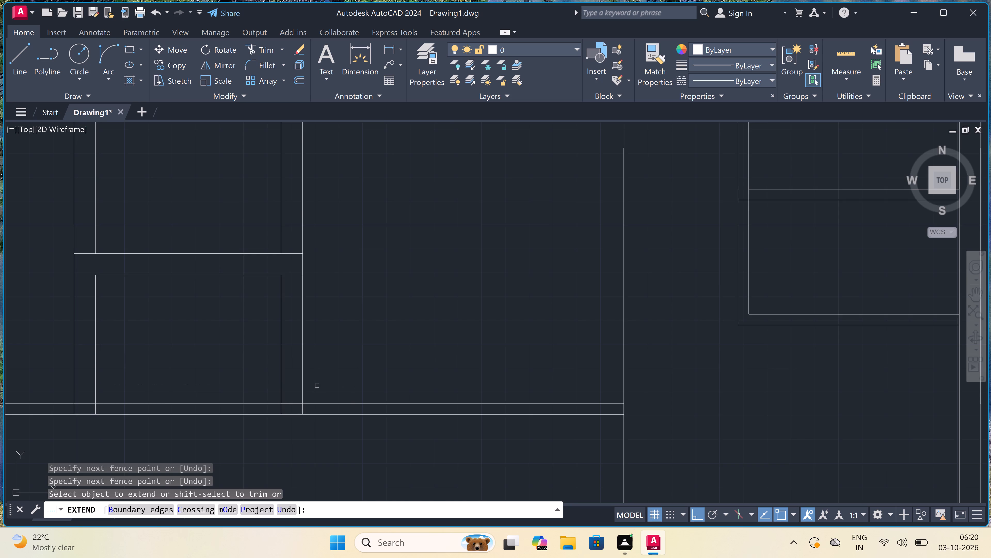
scroll(317, 385, down, 1)
key(Escape)
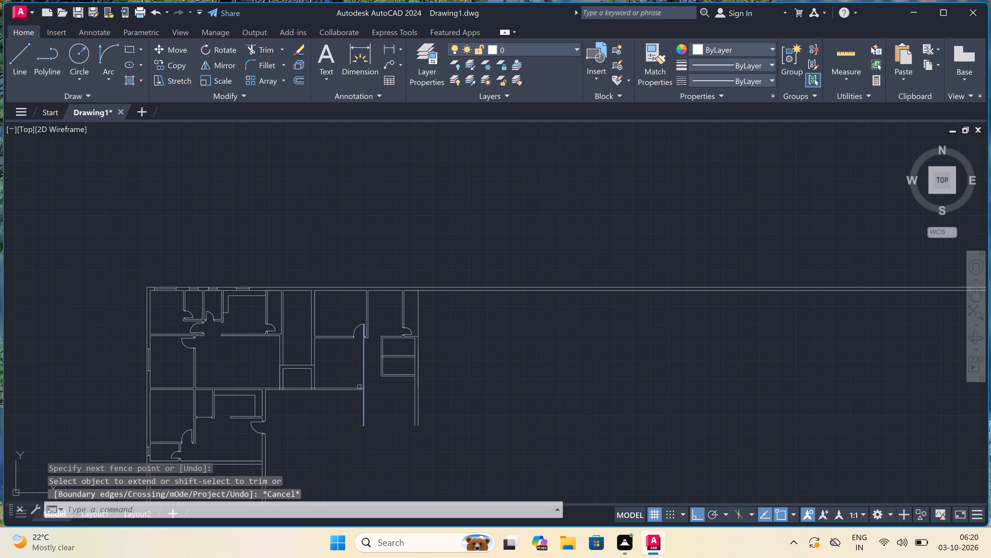
Trim both horizontal wall lines between the central bay's east wall and the lone vertical partition line.
key(t)
key(r)
key(space)
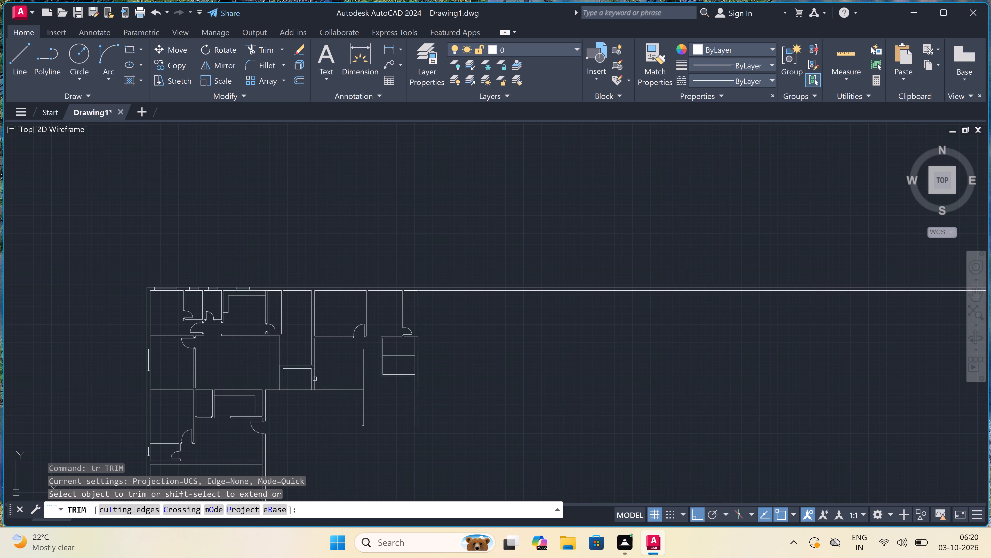
click(324, 379)
click(313, 439)
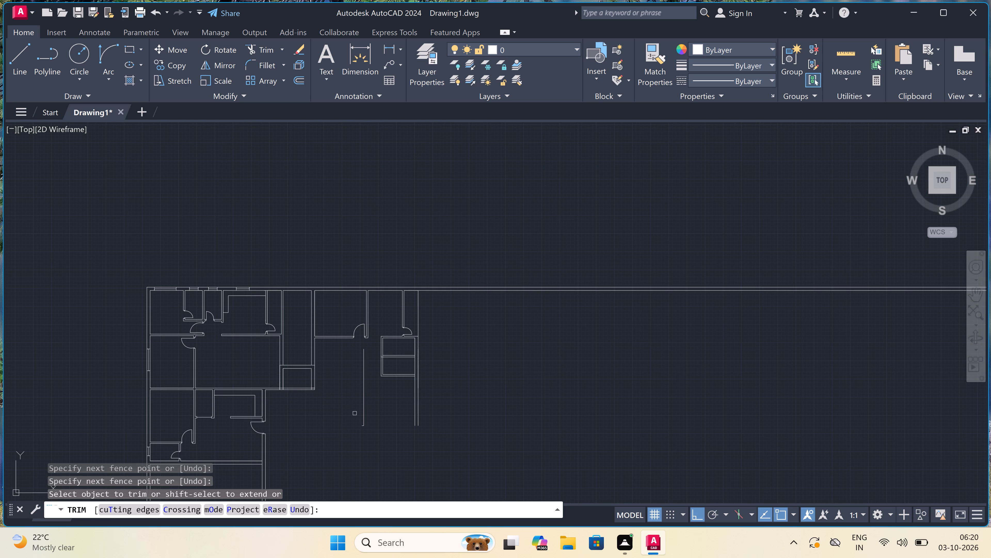
Trim the short horizontal stub at the south end of the lone vertical partition line.
scroll(354, 438, up, 4)
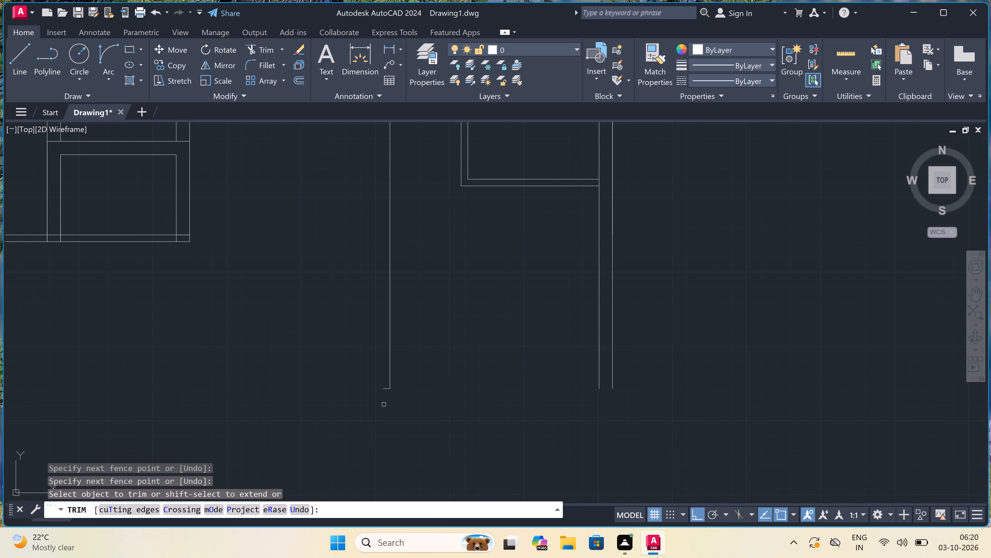
scroll(388, 394, up, 3)
click(388, 395)
click(386, 350)
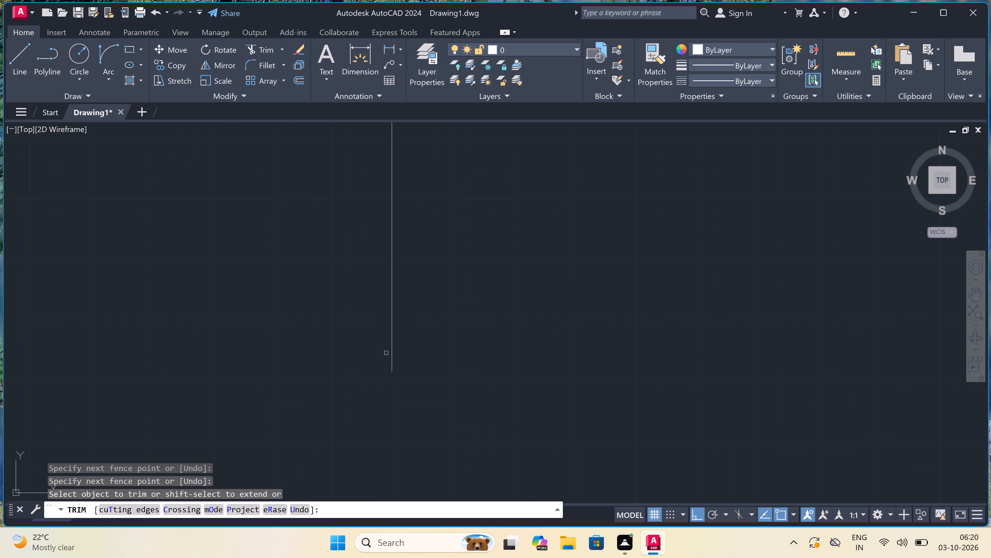
Trim both horizontal lines across the central bay's south opening and the upper-face segments crossing its two side walls.
scroll(366, 368, down, 4)
scroll(343, 357, down, 1)
click(245, 300)
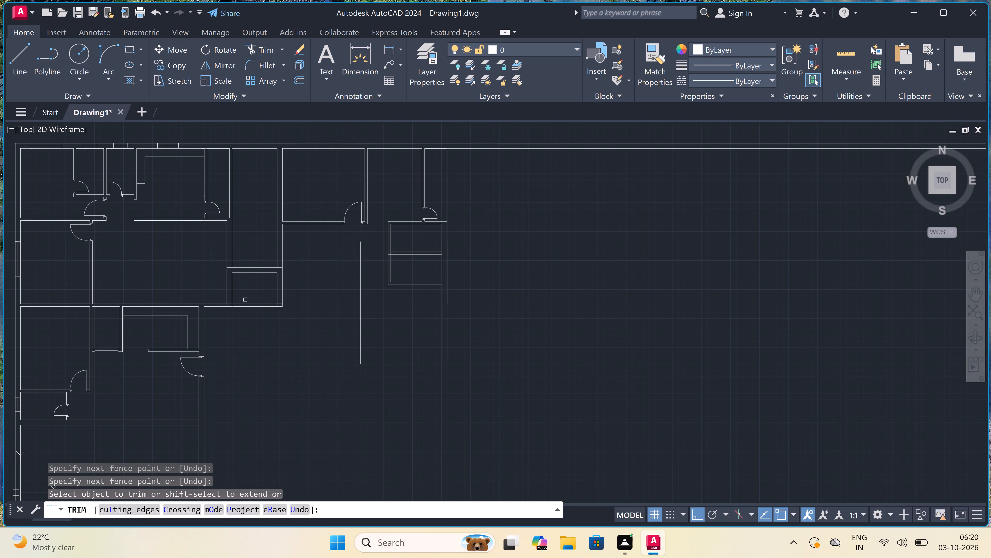
click(240, 337)
scroll(233, 302, up, 4)
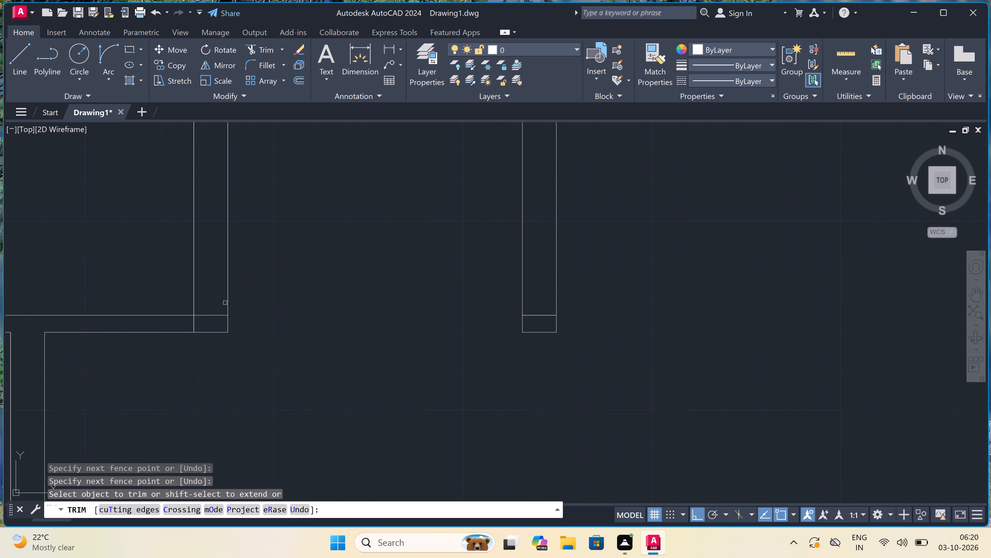
click(213, 310)
click(211, 328)
click(543, 315)
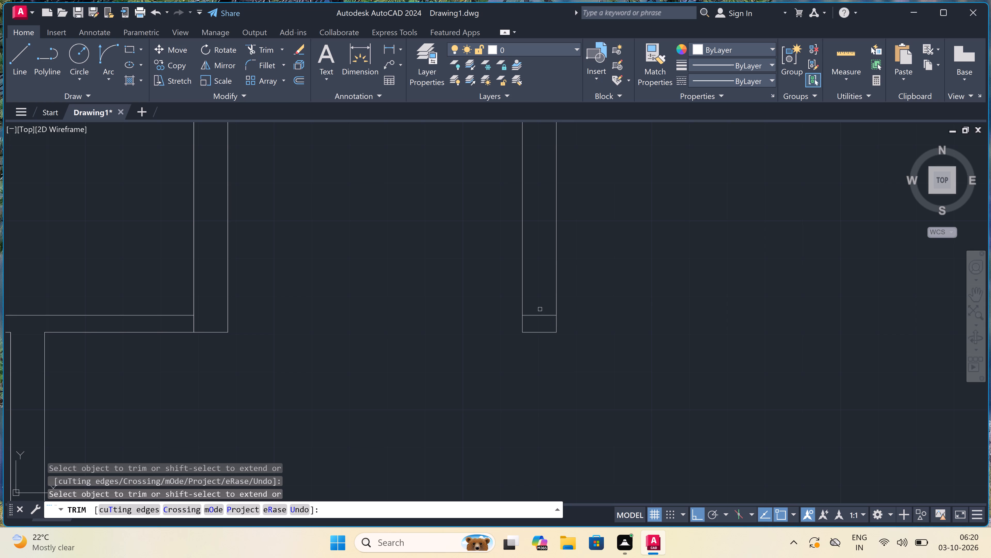
click(539, 311)
click(536, 323)
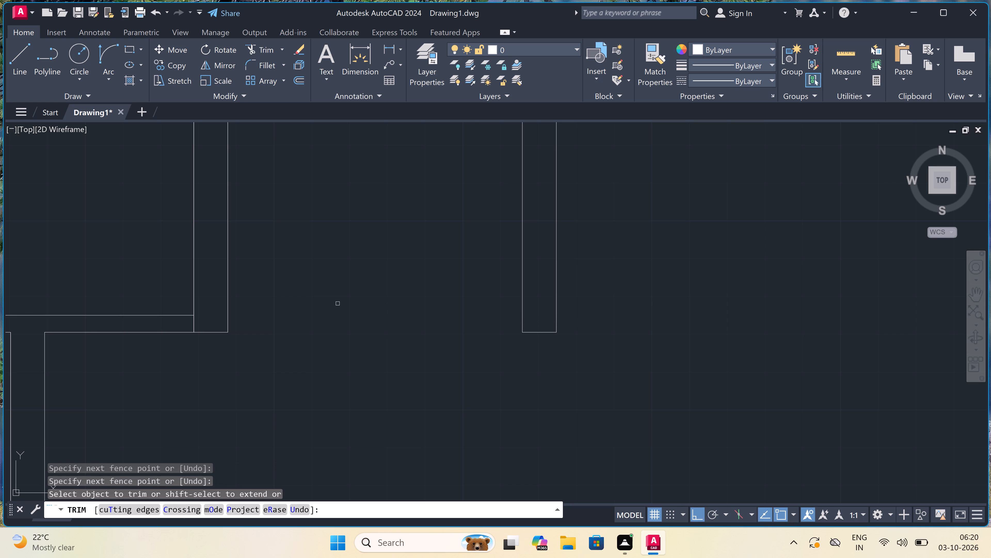
scroll(338, 304, down, 1)
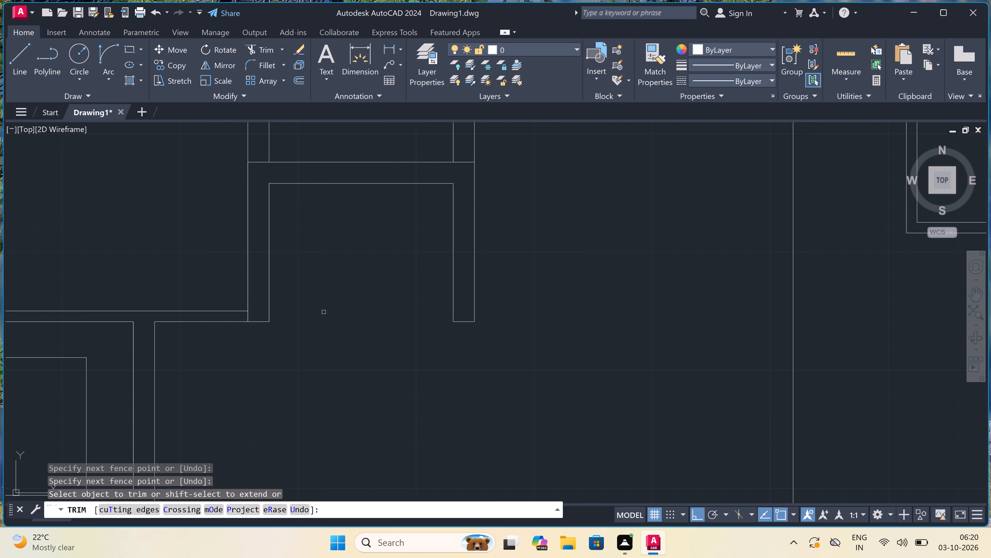
scroll(323, 313, down, 3)
key(Escape)
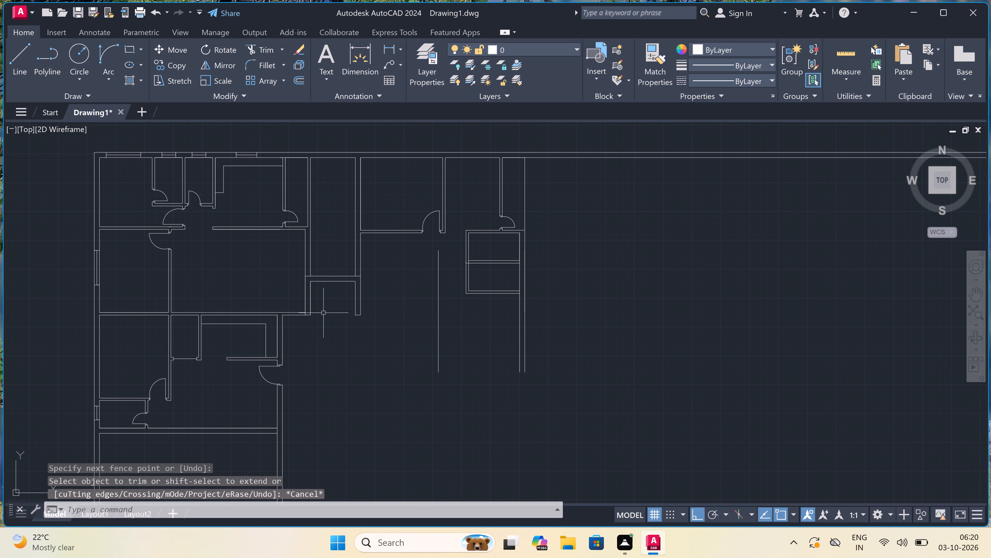
Offset the lone vertical partition line 4.5" east to form the wall's second face.
scroll(323, 313, down, 1)
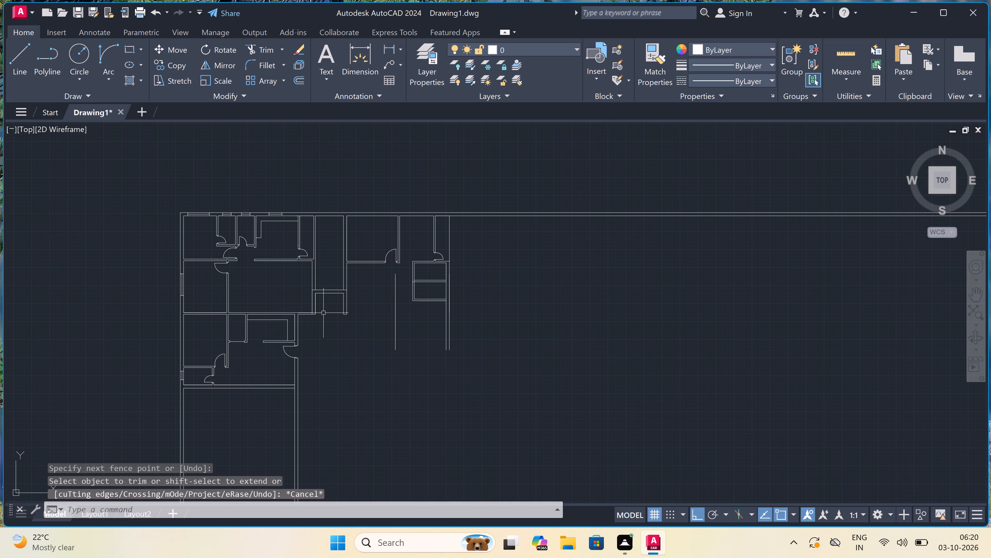
scroll(388, 314, up, 1)
scroll(406, 246, up, 3)
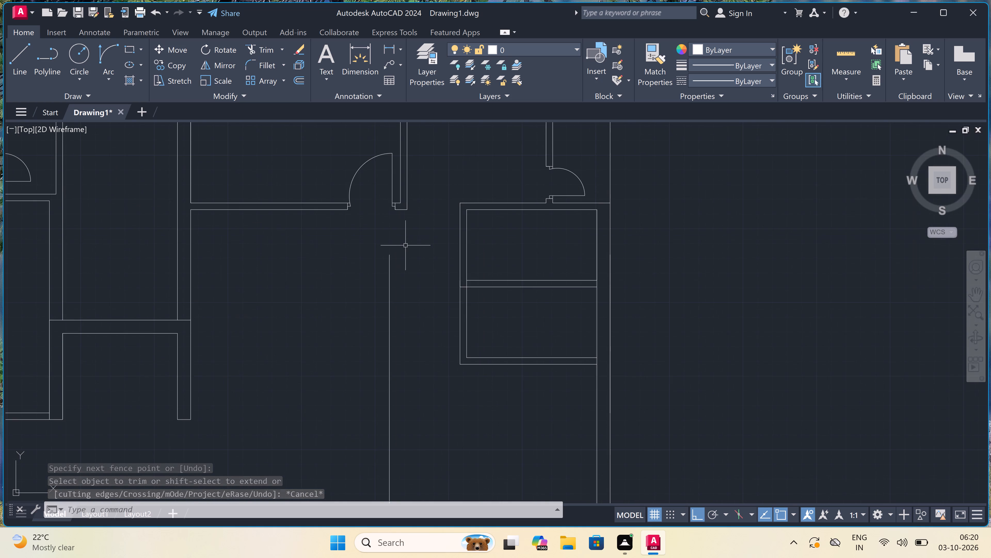
text(o)
key(space)
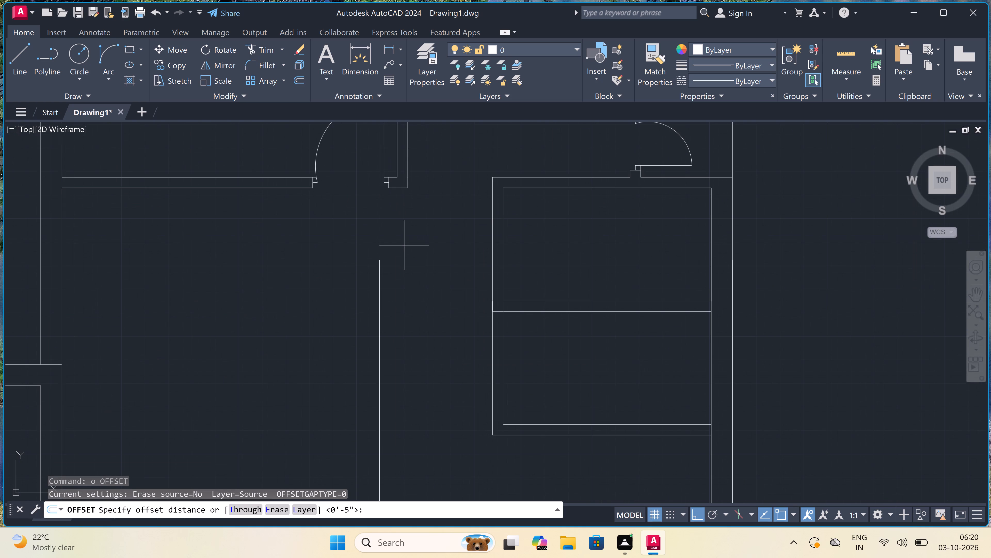
click(381, 266)
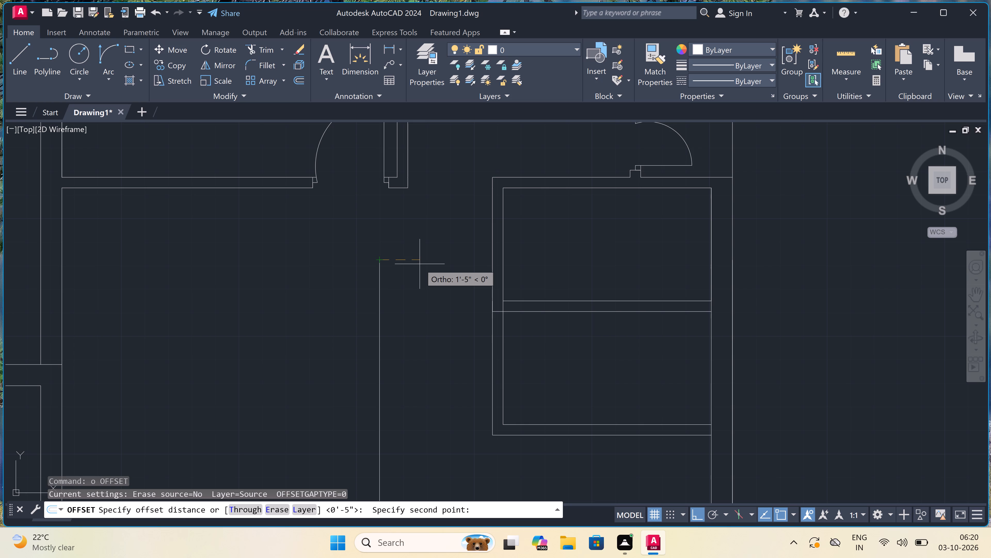
key(4)
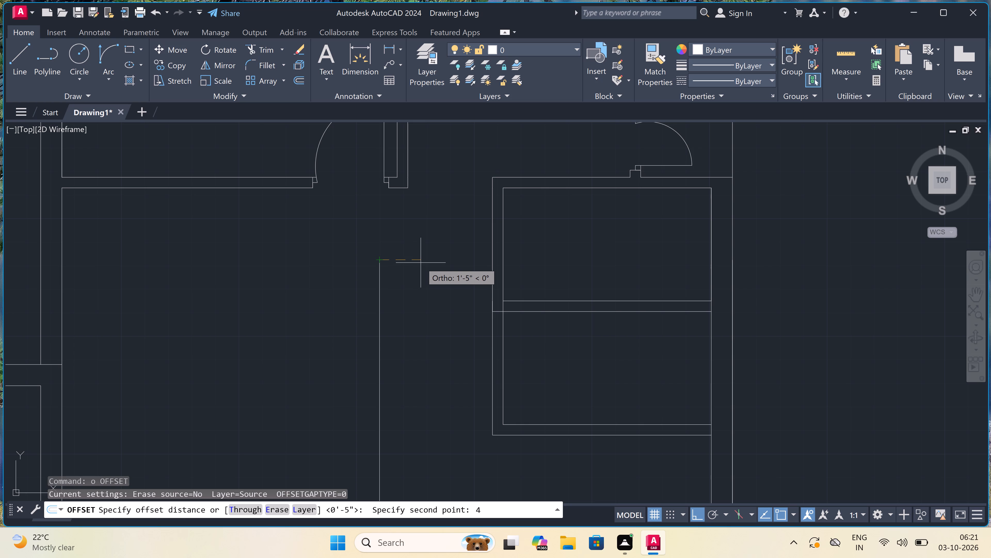
text(.5)
text(")
key(space)
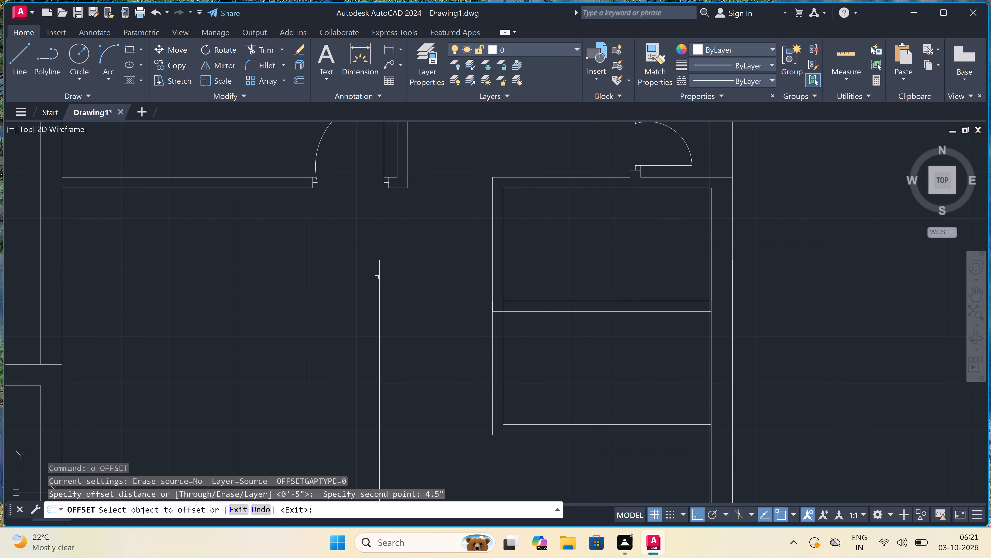
click(380, 276)
drag(380, 276, 386, 280)
click(395, 280)
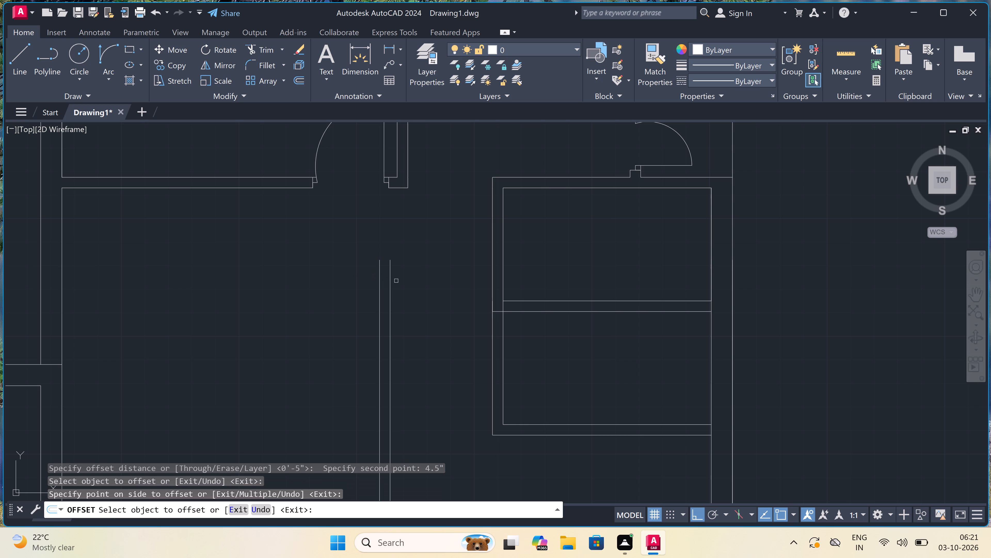
key(Escape)
Draw the south jamb line across the upper east room's west wall, adding a 2" northward stop and a 2' door leaf eastward.
scroll(397, 281, down, 2)
scroll(427, 299, up, 1)
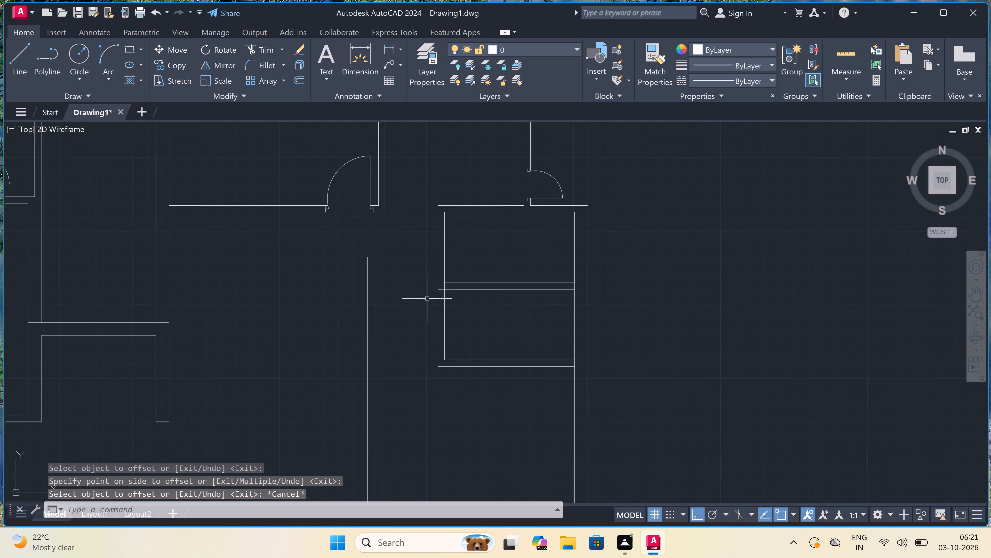
key(space)
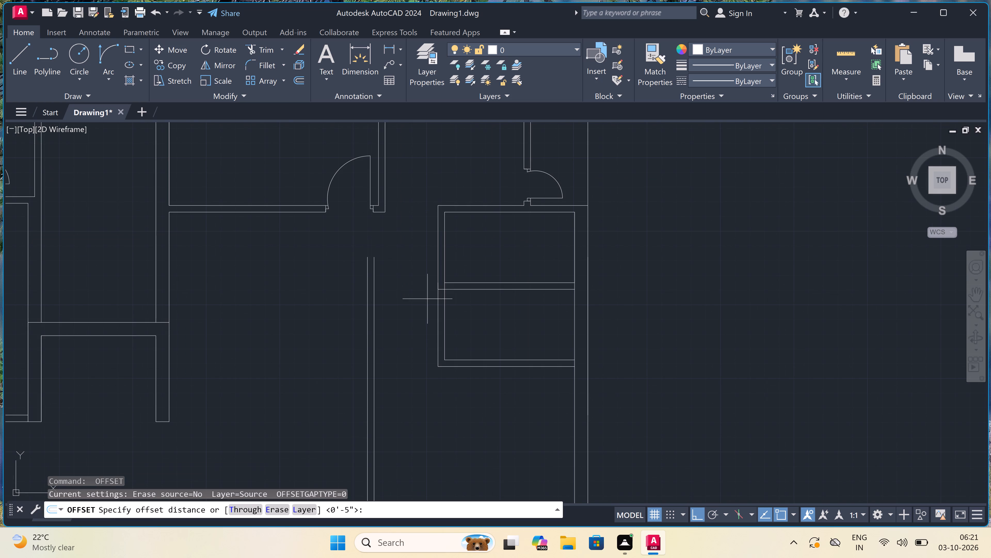
key(Escape)
text(l)
key(space)
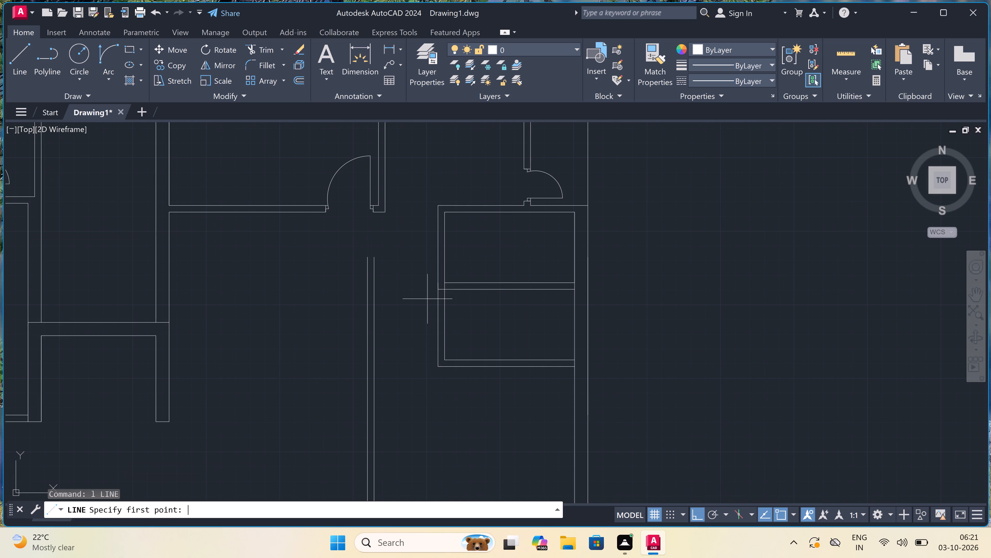
scroll(471, 255, up, 1)
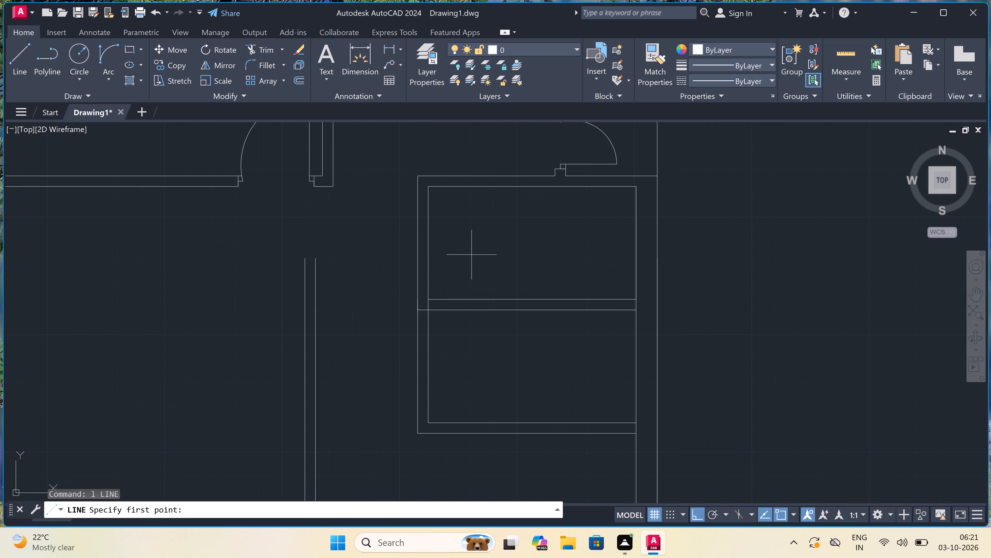
click(428, 286)
click(419, 284)
scroll(419, 284, up, 2)
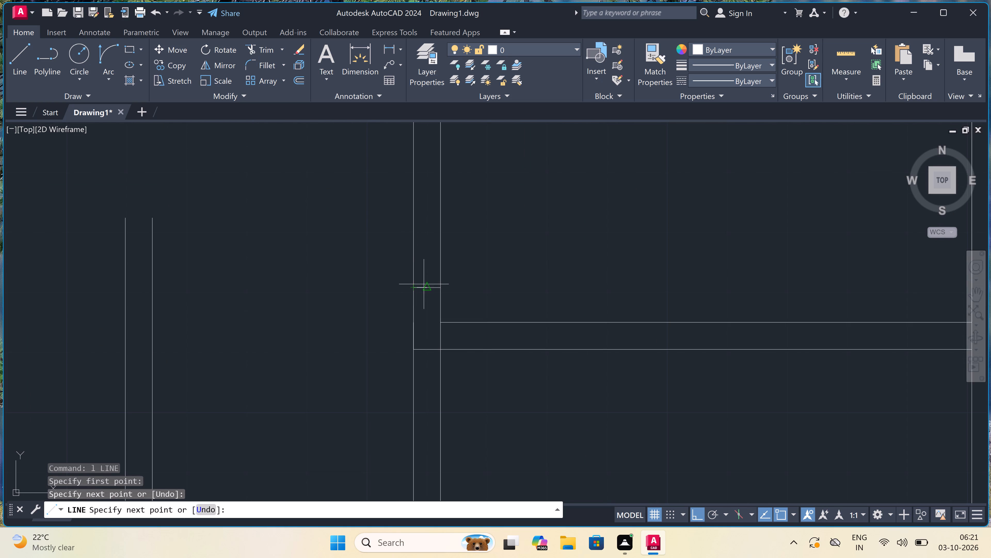
click(427, 288)
text(2")
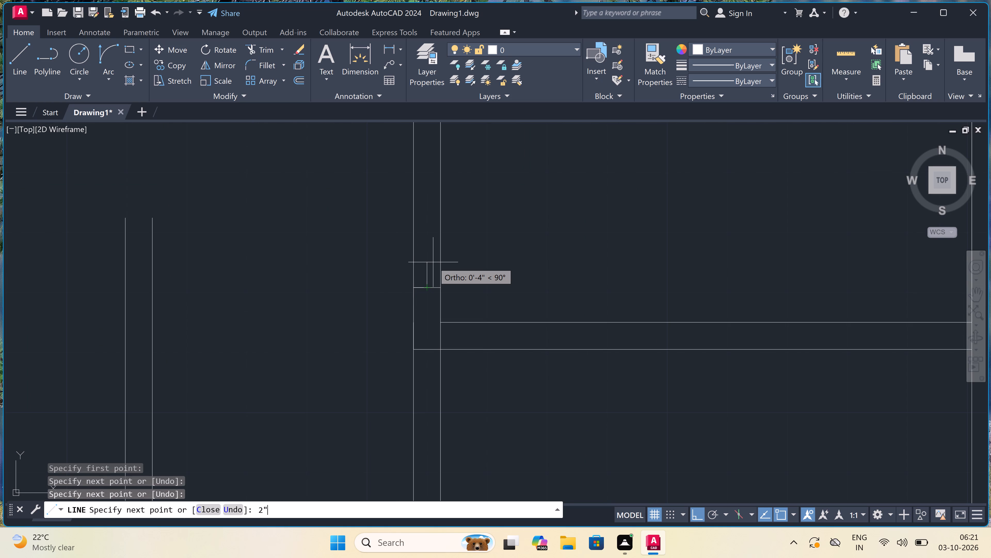
key(space)
text(2')
key(space)
key(Escape)
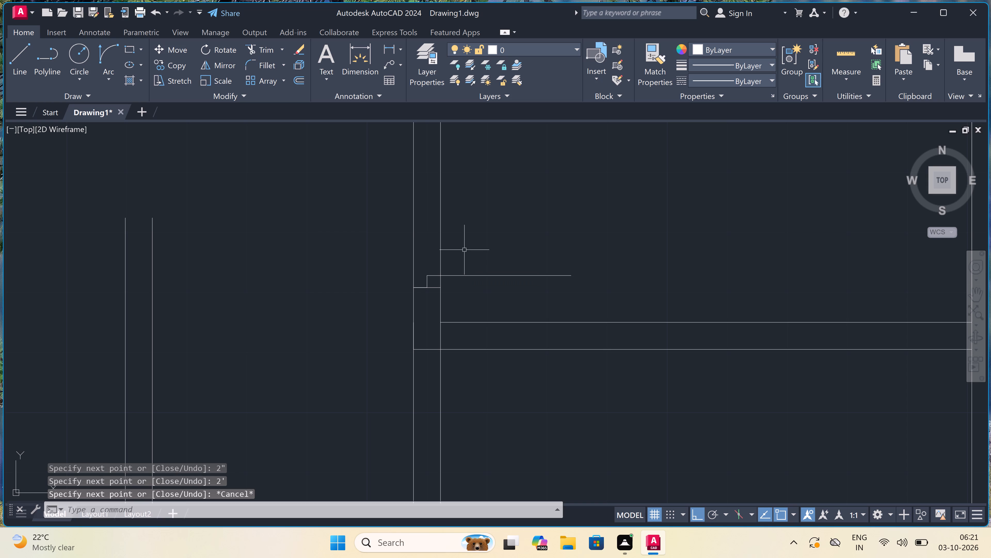
Draw the north jamb line across the same west wall, adding a 2" southward stop at its middle.
key(space)
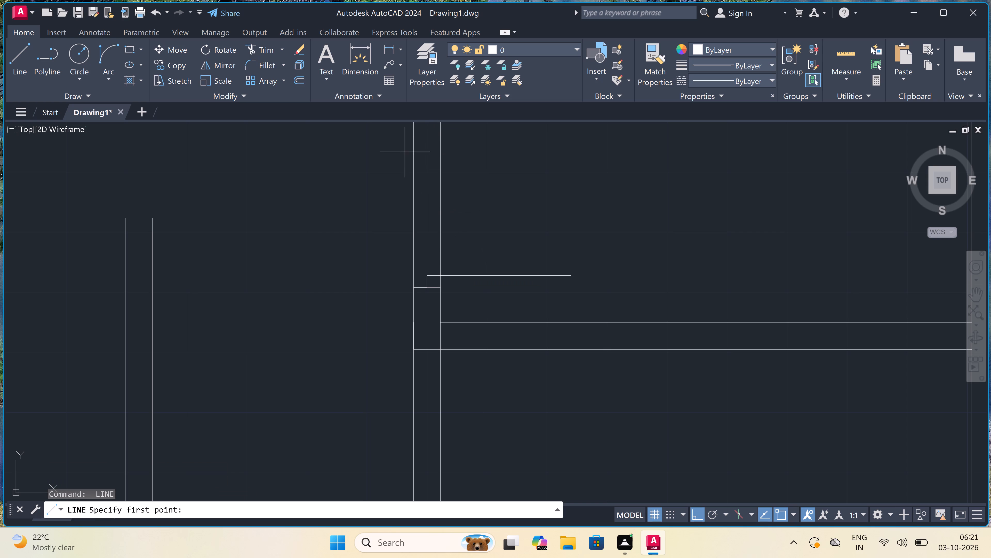
click(415, 142)
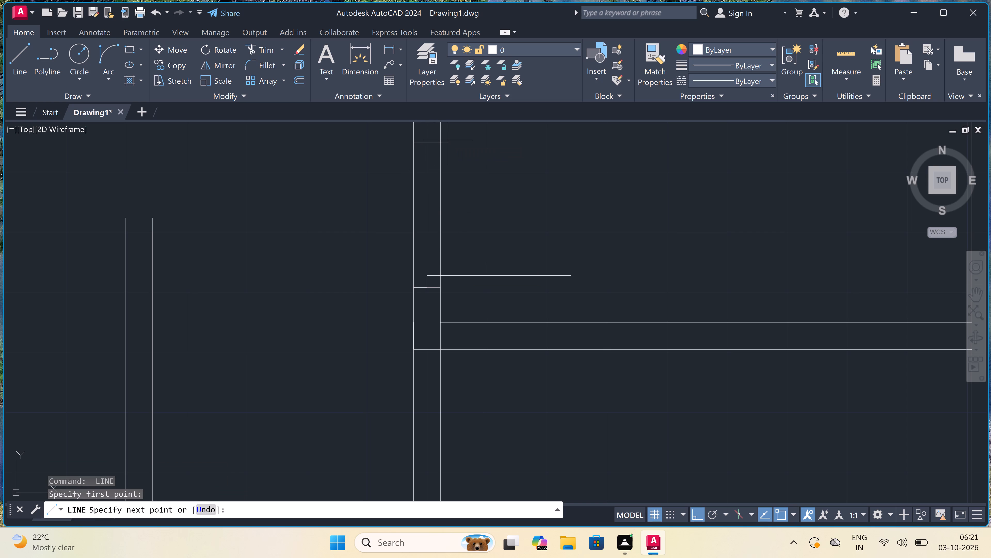
click(441, 144)
click(429, 143)
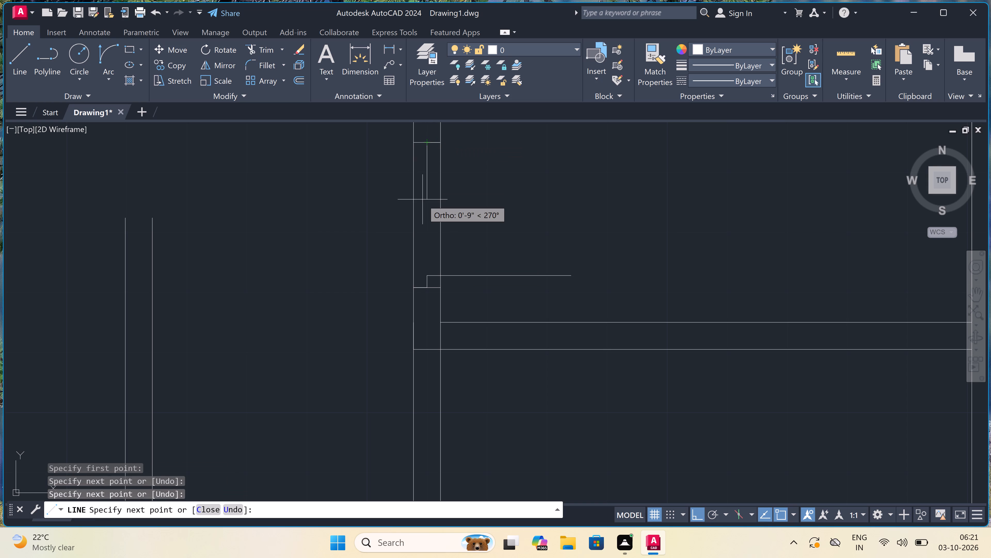
text(2")
key(space)
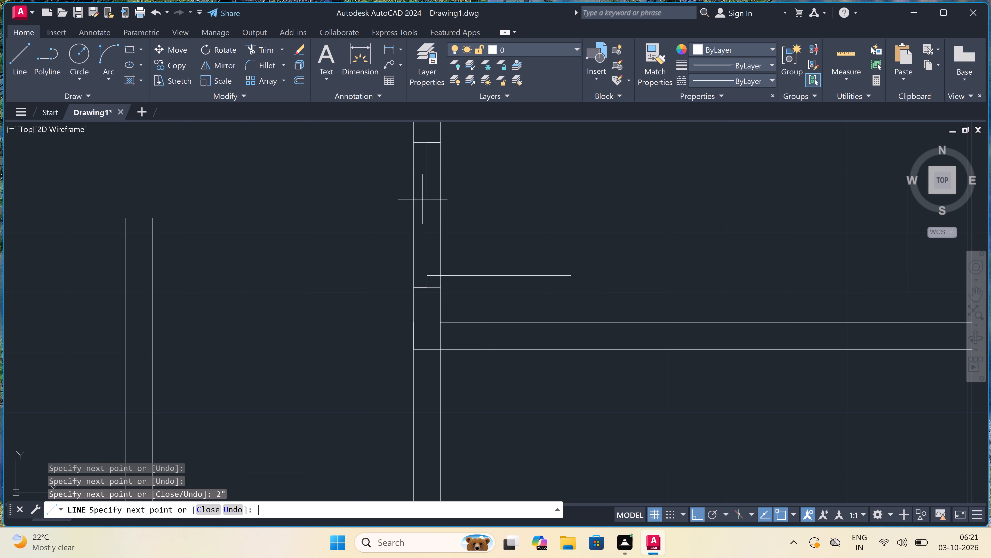
key(Escape)
Draw the door swing arc from the leaf's east end to the end of the north jamb's stop.
scroll(425, 223, down, 3)
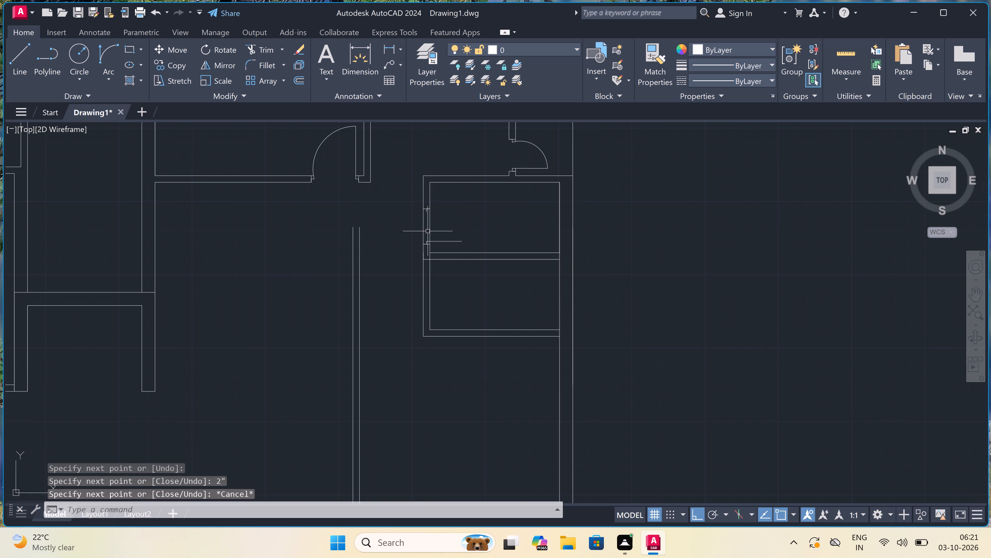
scroll(430, 222, up, 2)
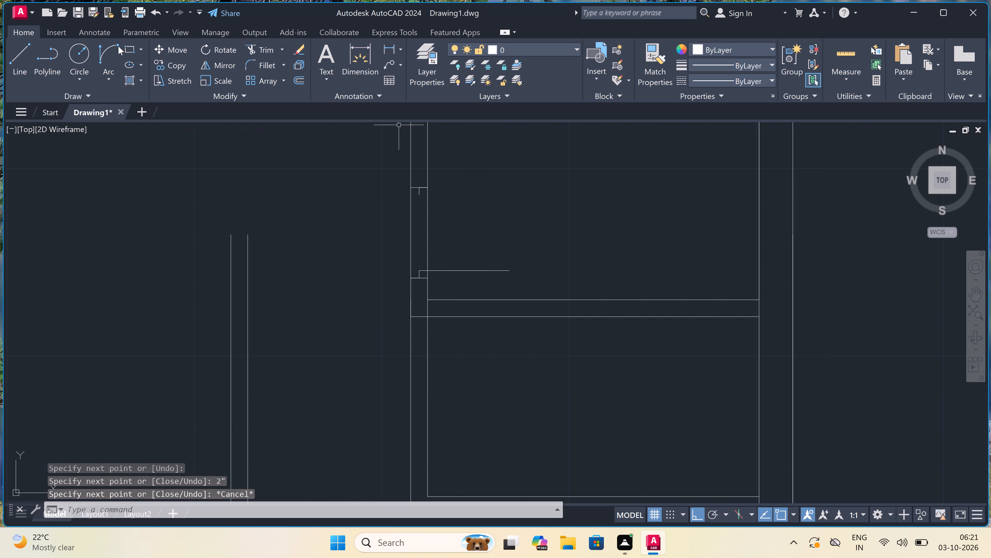
click(112, 52)
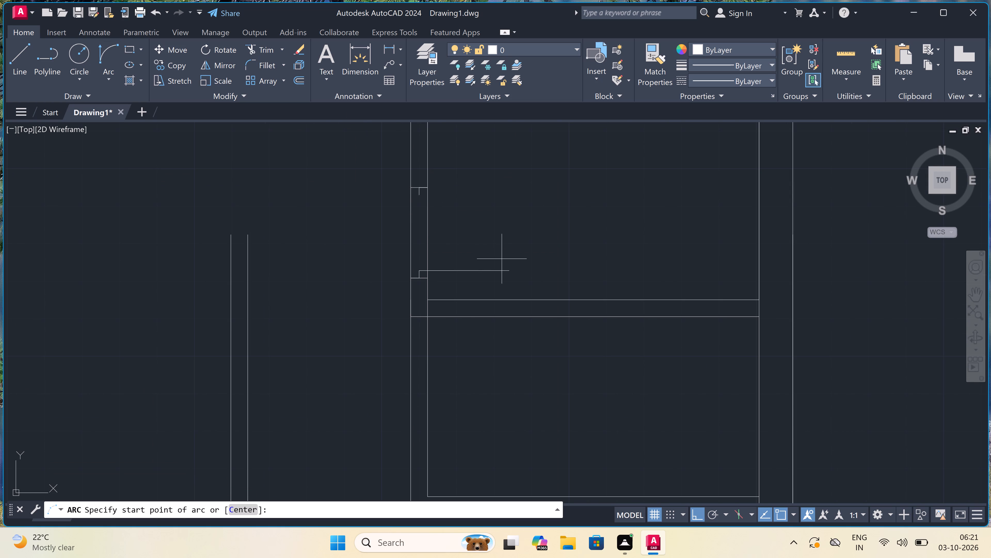
click(508, 267)
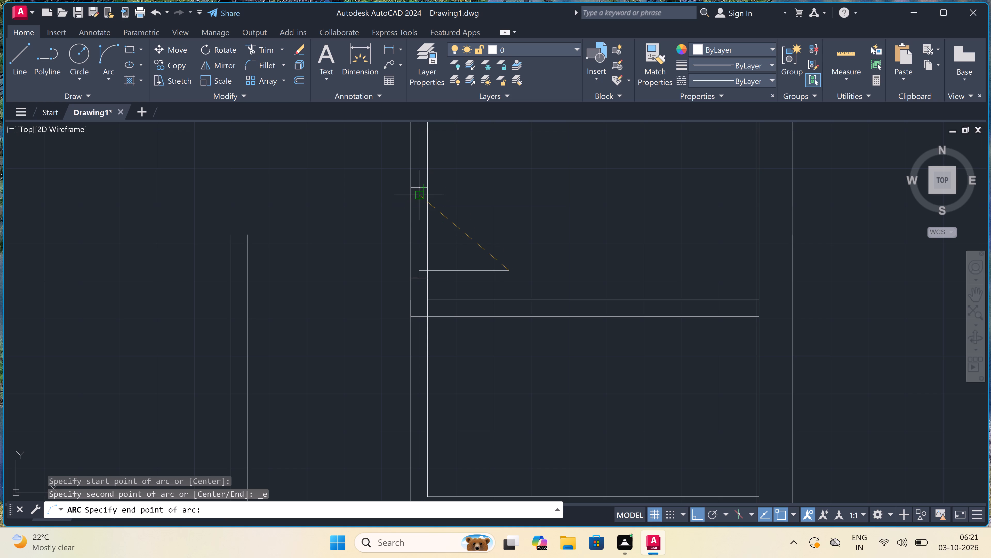
click(419, 195)
click(483, 181)
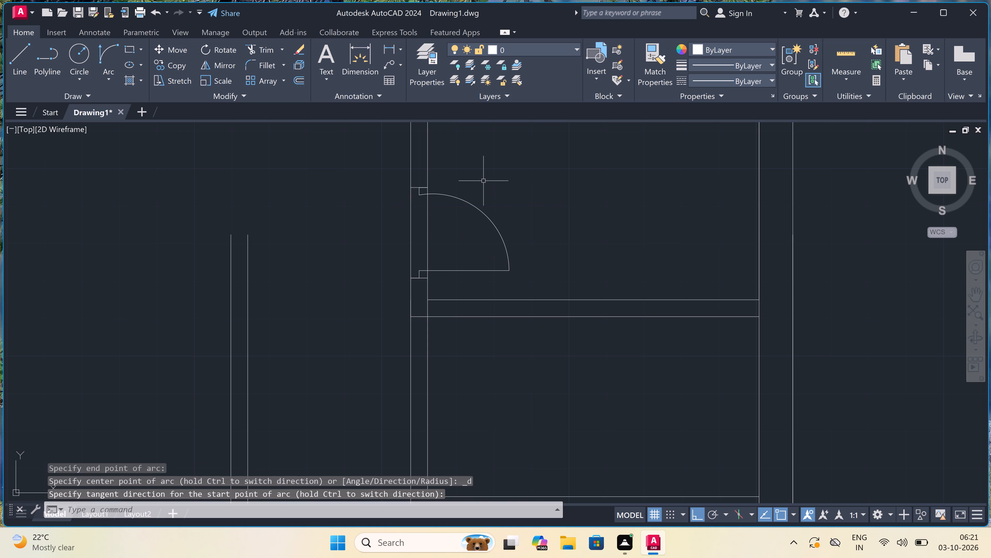
Trim both west wall lines across the new door opening between its two jambs.
key(t)
key(r)
key(space)
click(458, 225)
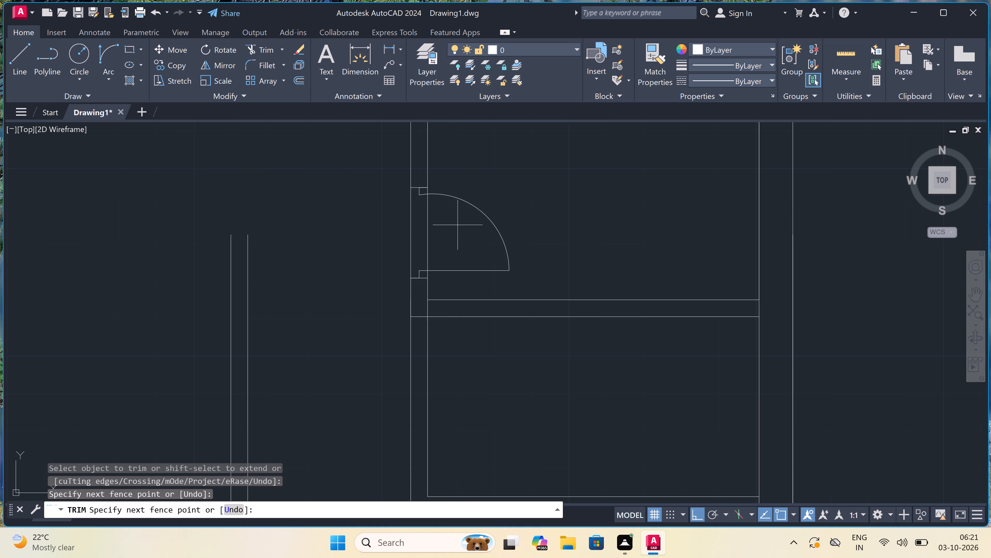
click(362, 238)
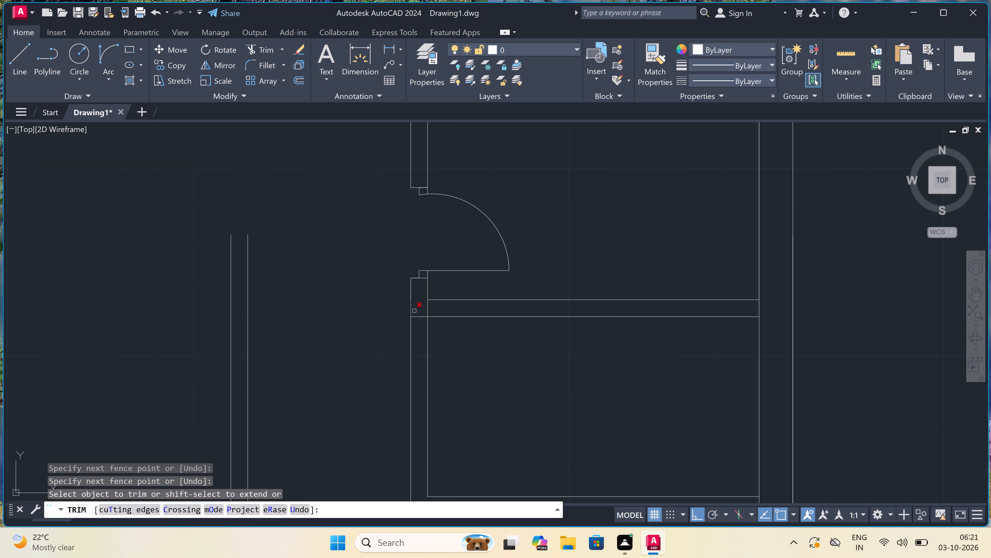
Trim the overlapping wall segments where the partition between the stacked east rooms meets their west wall.
click(419, 310)
click(422, 326)
click(426, 313)
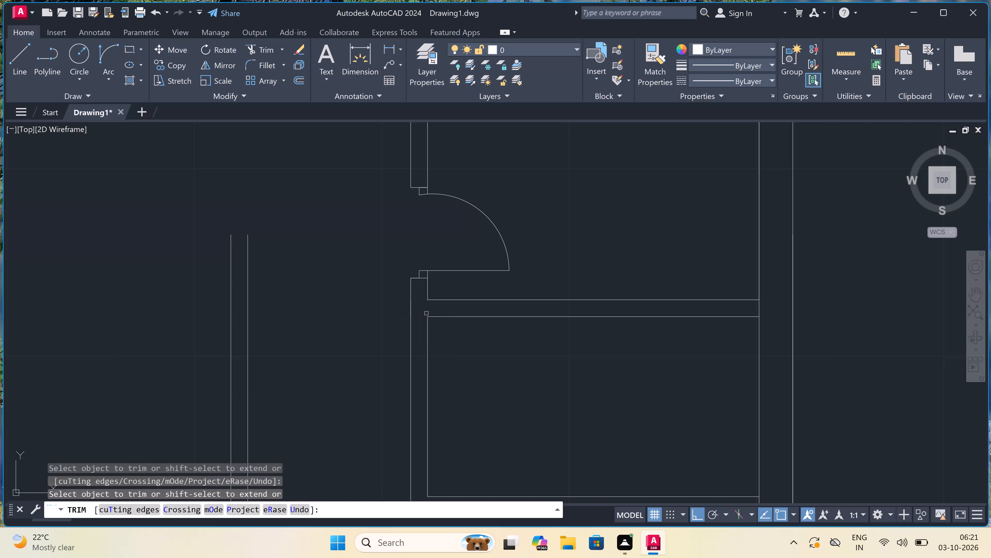
scroll(387, 294, down, 4)
scroll(405, 316, up, 2)
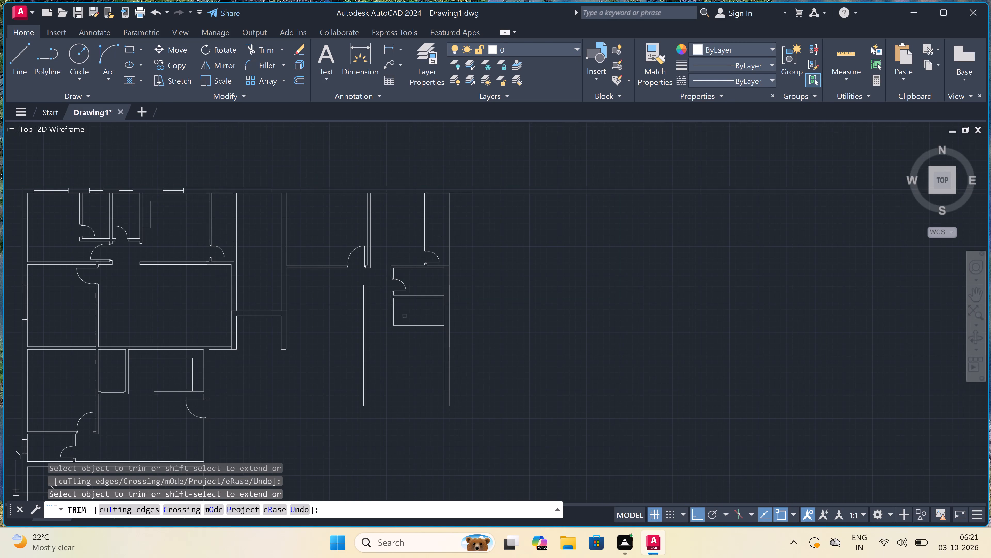
scroll(405, 316, up, 1)
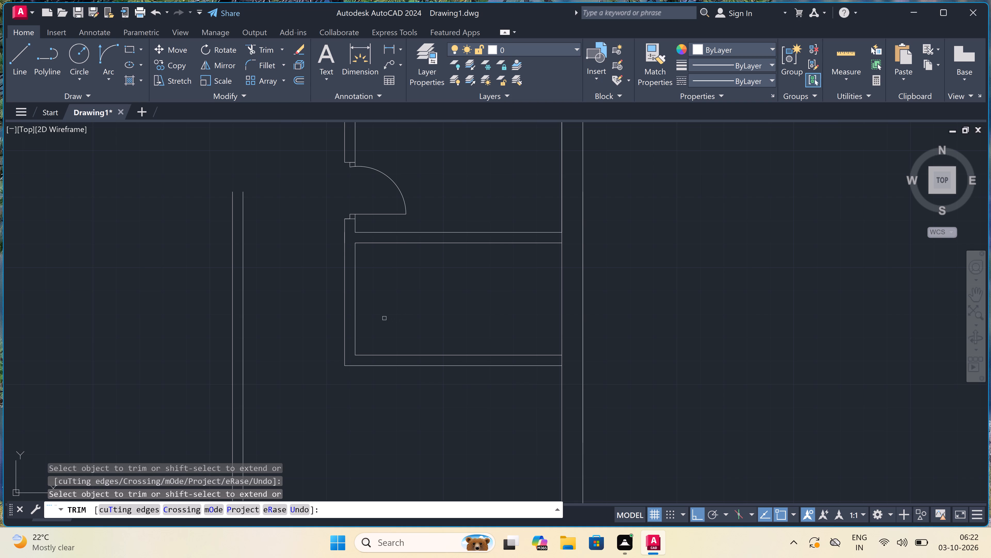
key(Escape)
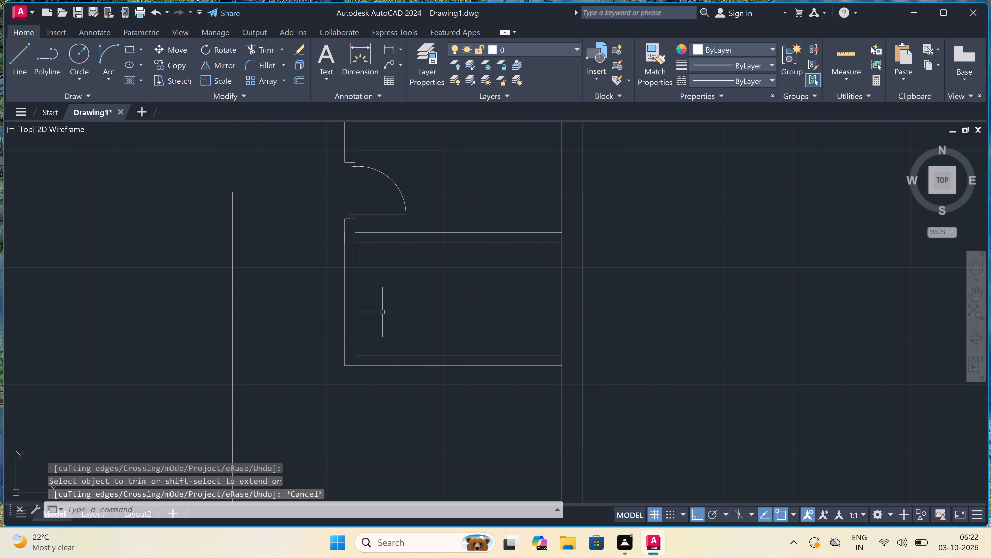
Extend both faces of the partition between the east rooms west to the lone vertical wall, with the north face reaching its west face.
text(ex)
key(space)
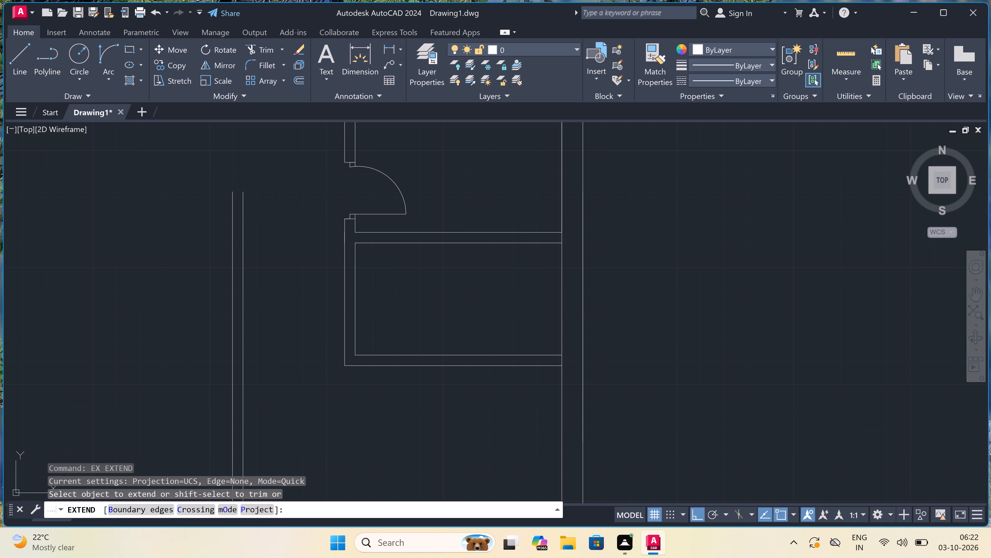
click(386, 227)
click(386, 293)
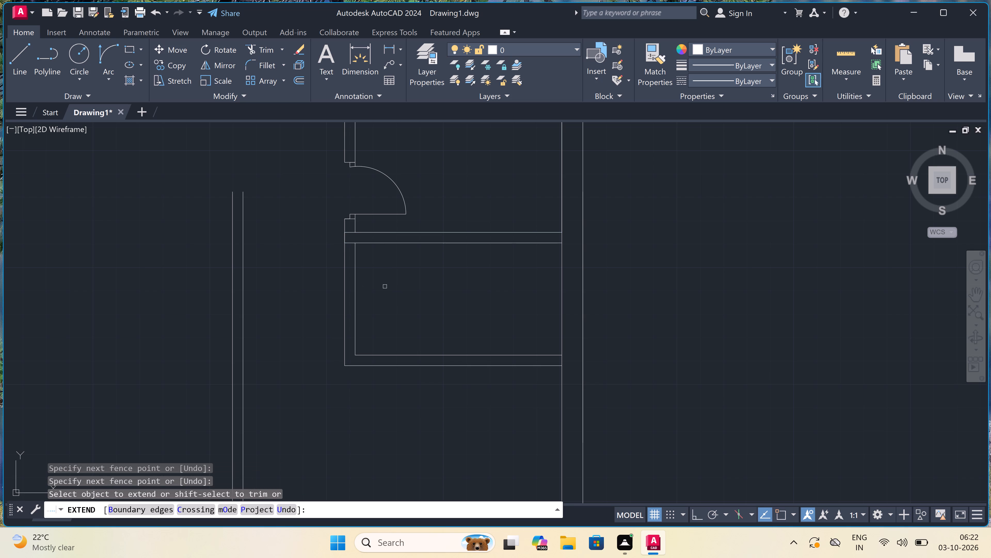
click(375, 221)
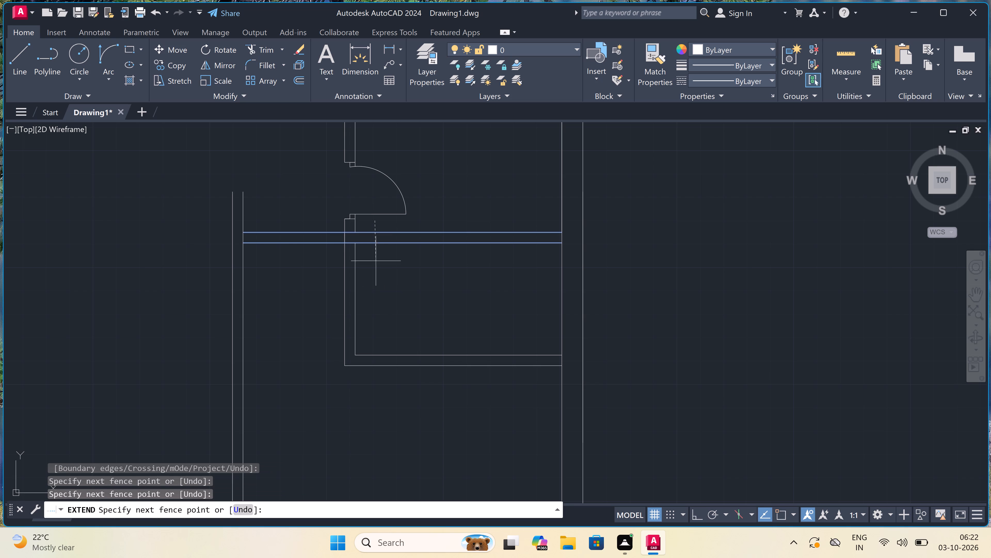
click(379, 306)
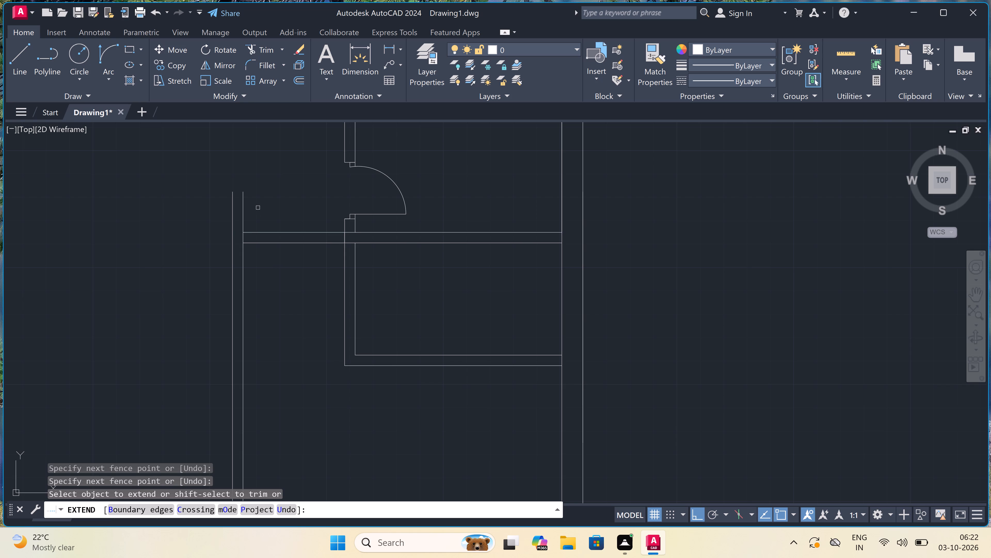
click(250, 233)
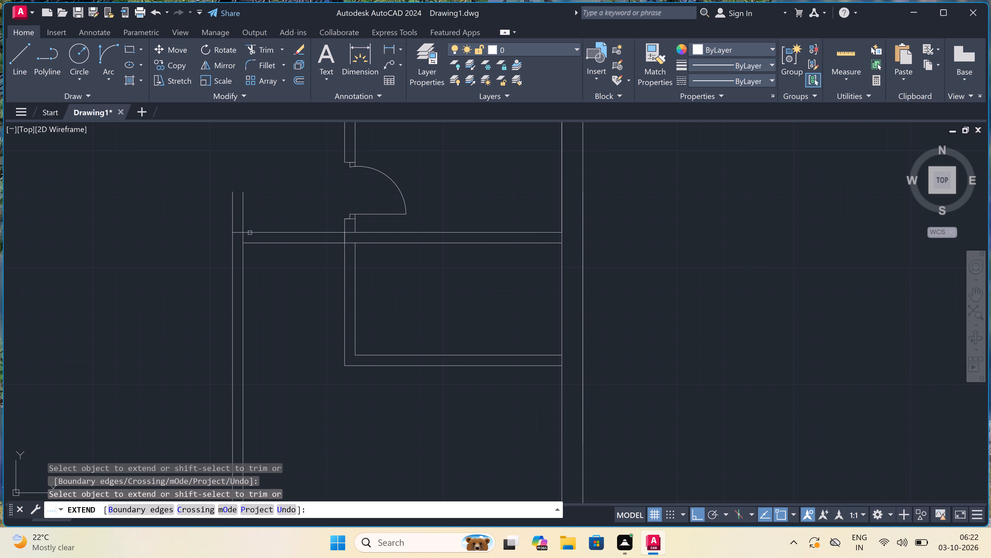
key(Escape)
Trim the vertical wall's two lines north of the extended partition and the inner segment left in the new corner.
text(tr)
key(space)
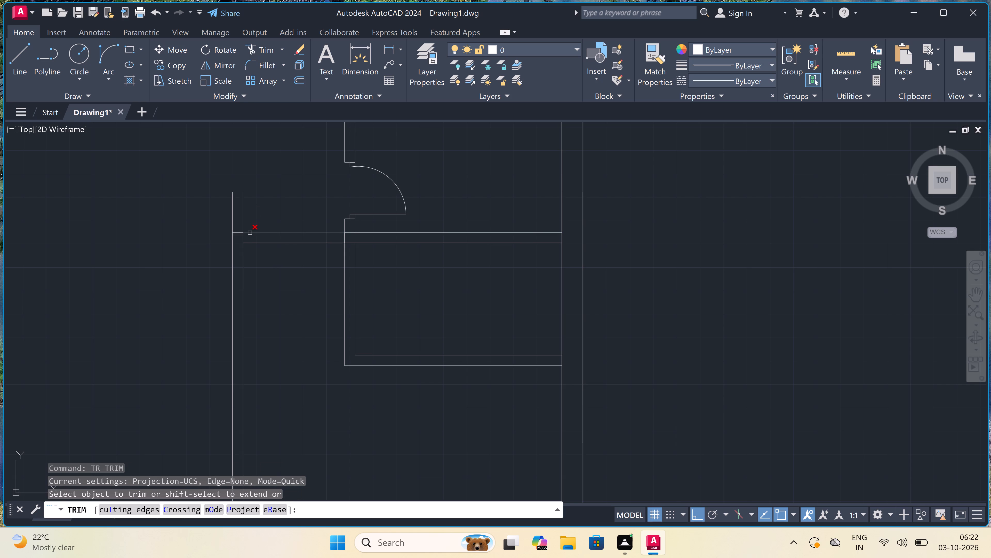
click(263, 206)
click(146, 215)
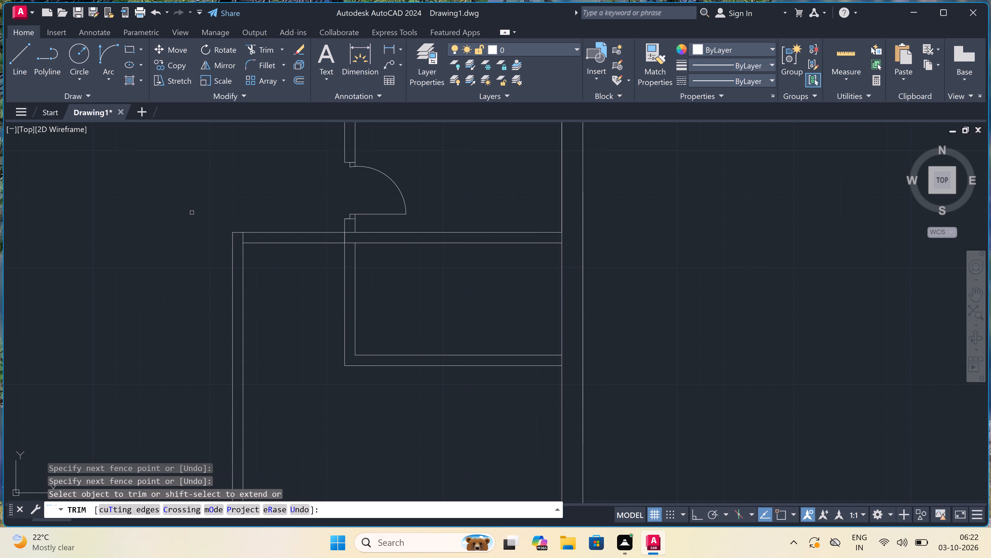
click(242, 237)
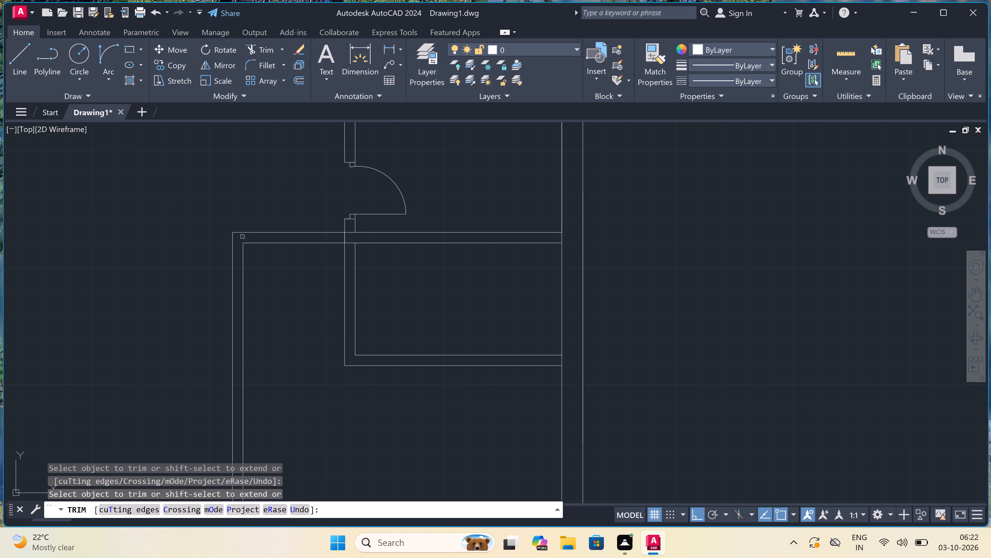
Trim the wall segments inside the crossing of the extended partition and the east rooms' west wall.
scroll(347, 236, up, 1)
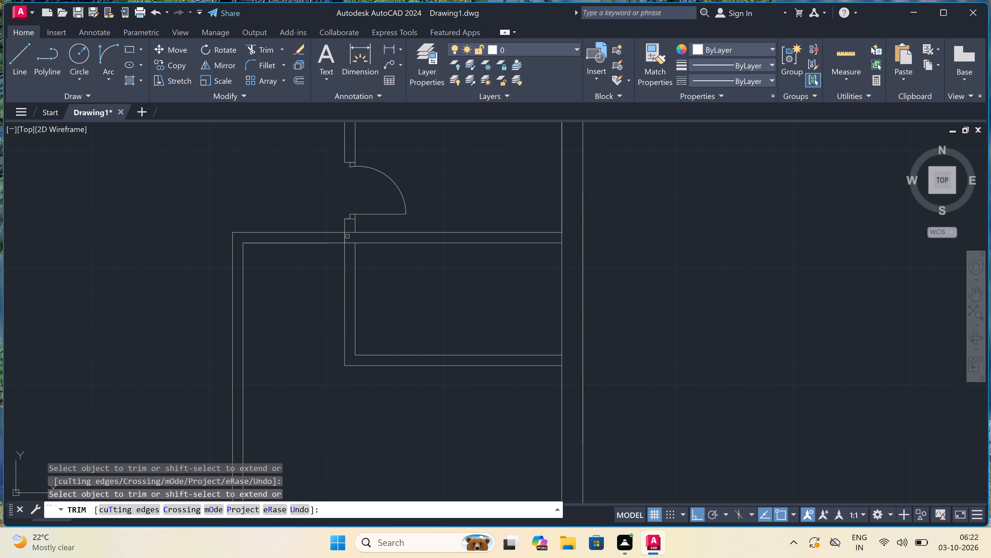
scroll(347, 236, up, 1)
click(347, 236)
click(304, 232)
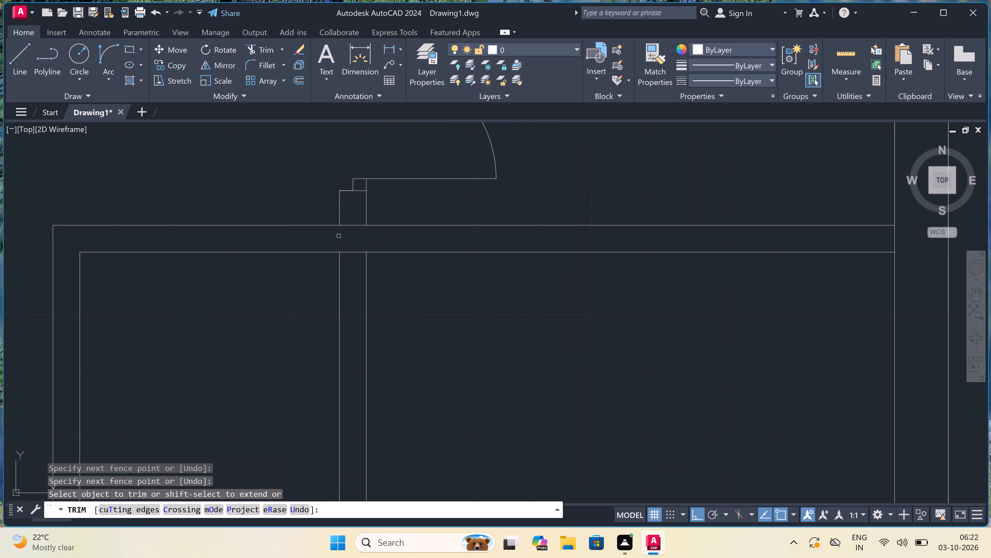
drag(348, 205, 348, 208)
click(349, 281)
scroll(350, 281, down, 5)
scroll(336, 265, up, 3)
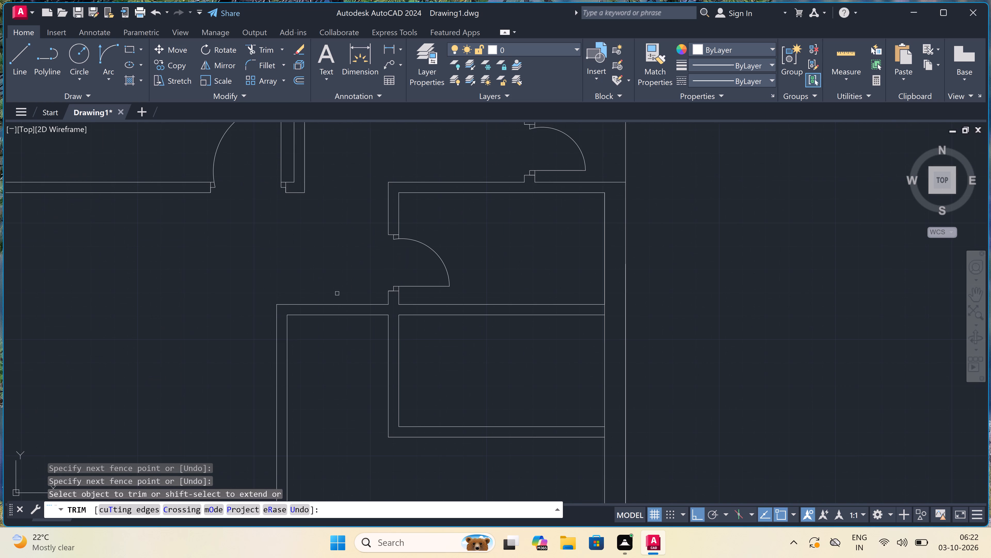
key(Escape)
Draw a jamb line across the extended partition near its west end, with a 2" stop eastward and a 3' door leaf southward.
key(l)
key(space)
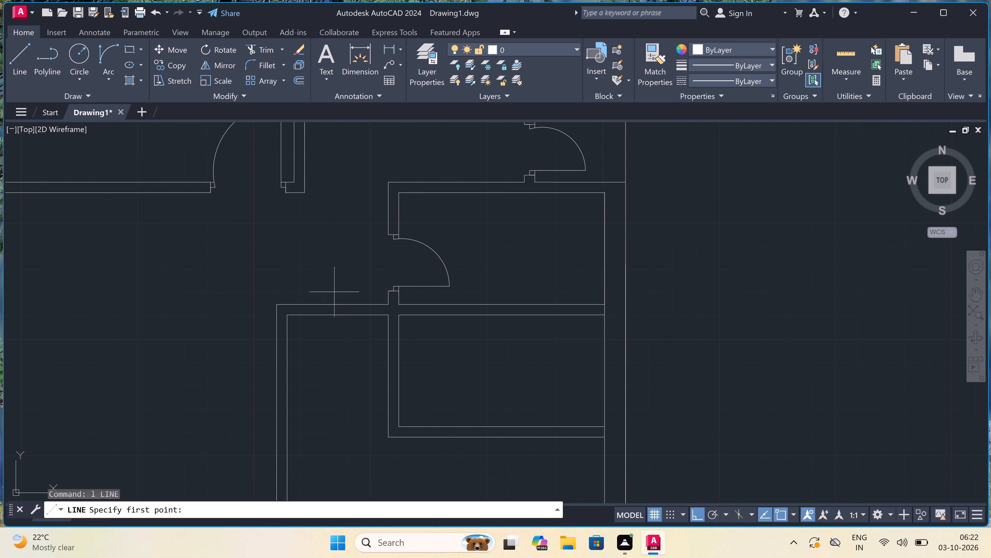
scroll(296, 310, up, 2)
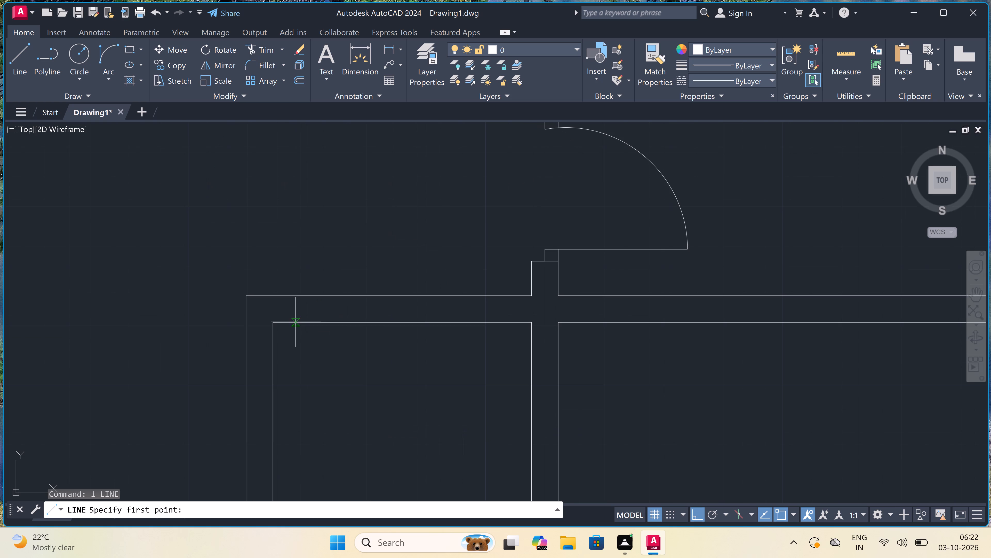
click(295, 322)
click(296, 297)
click(298, 310)
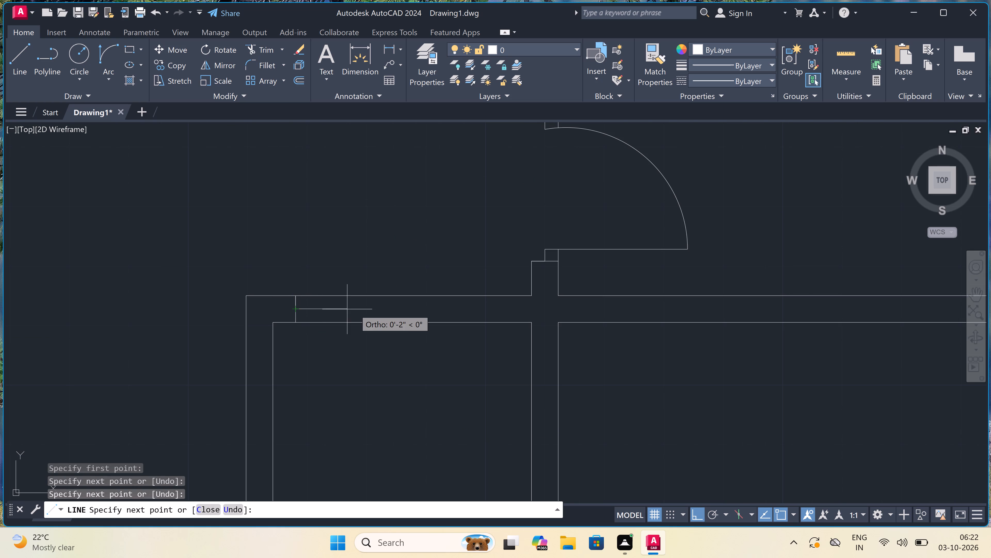
key(2)
text(")
key(space)
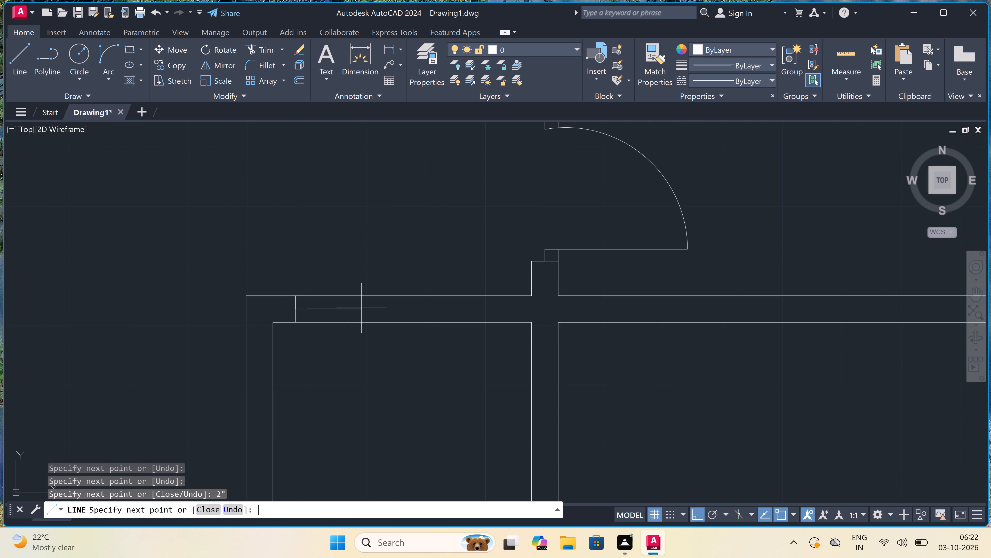
text(3')
key(space)
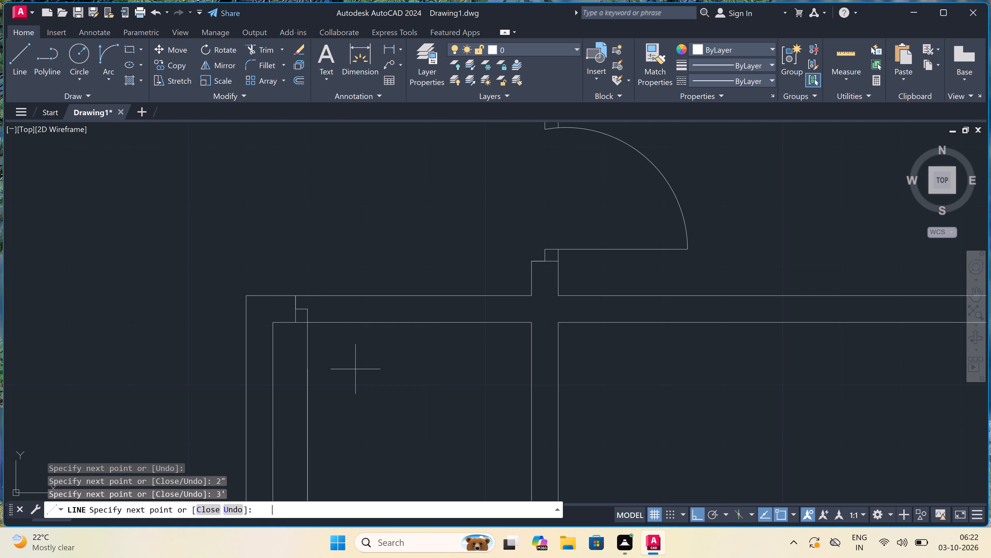
key(Escape)
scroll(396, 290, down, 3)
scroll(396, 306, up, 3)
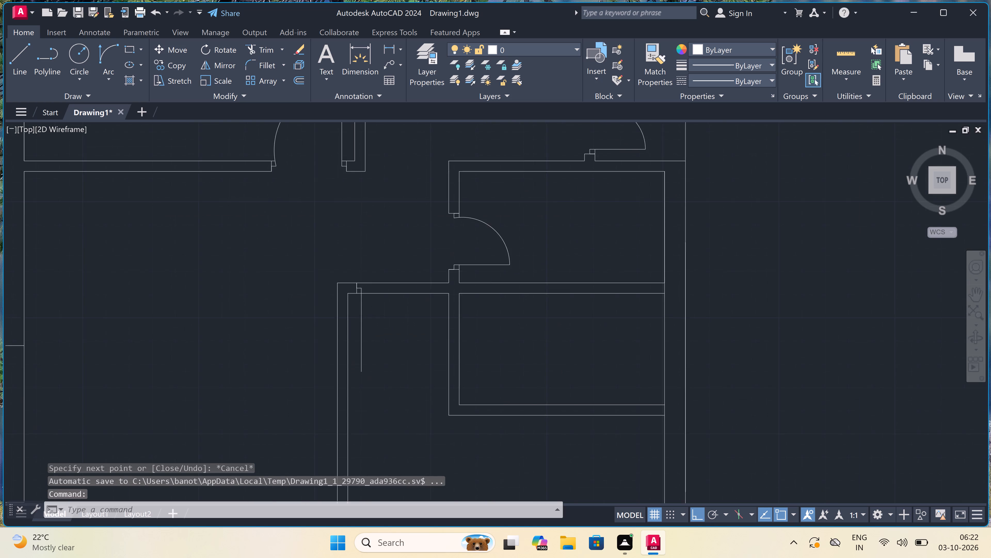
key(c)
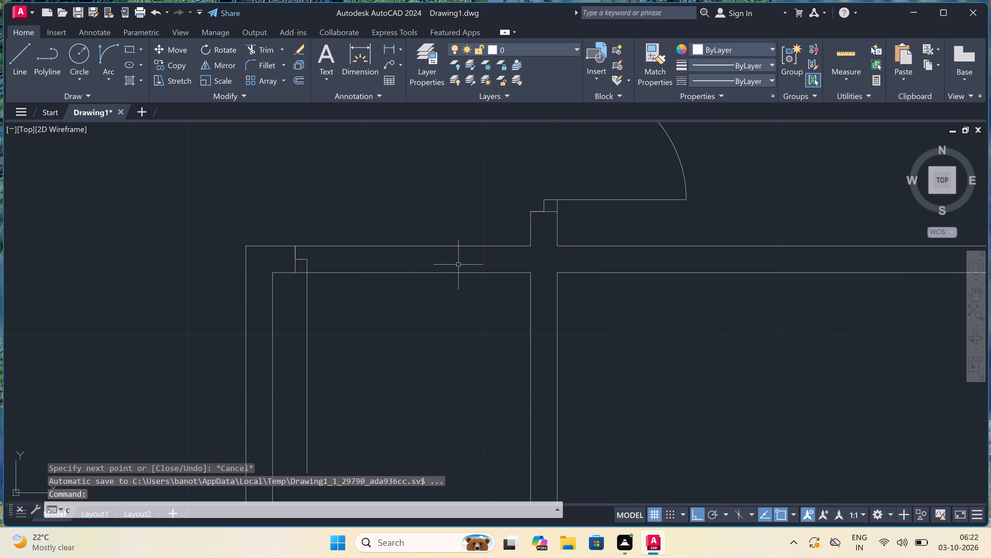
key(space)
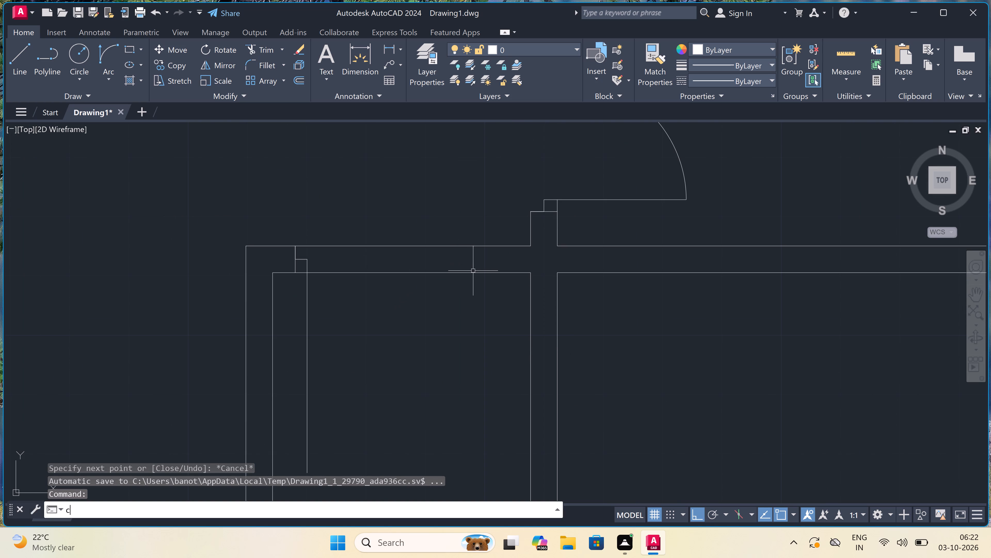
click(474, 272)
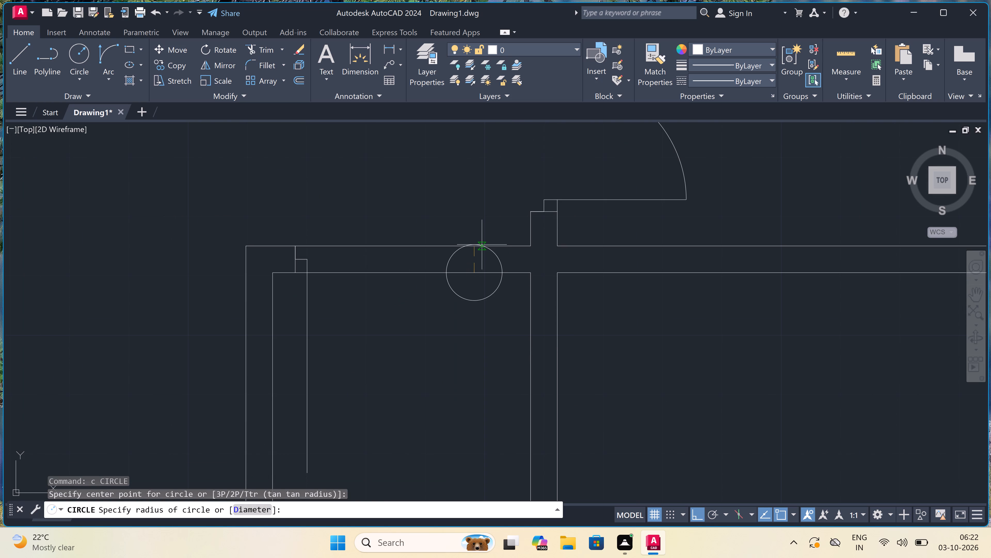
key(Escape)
Draw the opposite jamb line across the extended partition near the east rooms' west wall, with a 2" stop westward from its midpoint.
text(l)
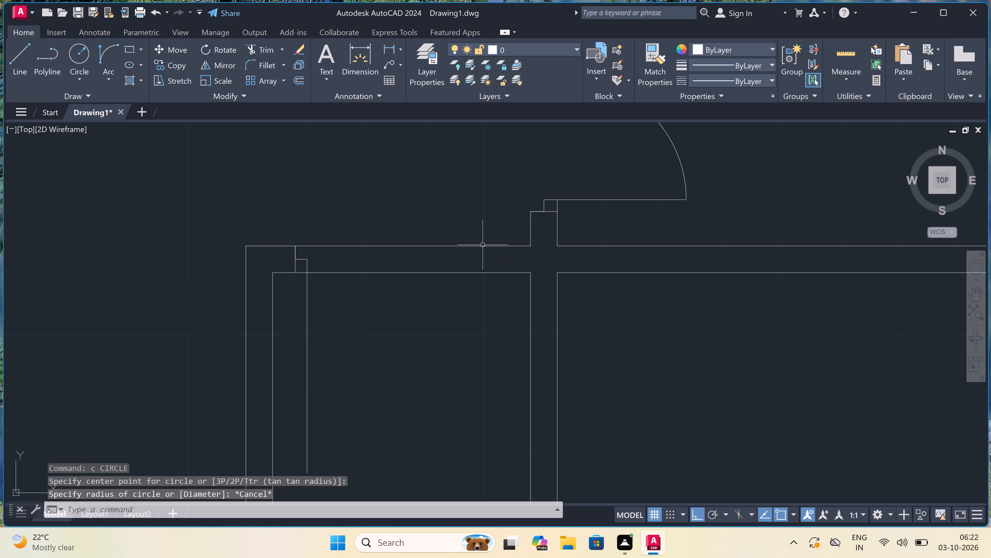
key(space)
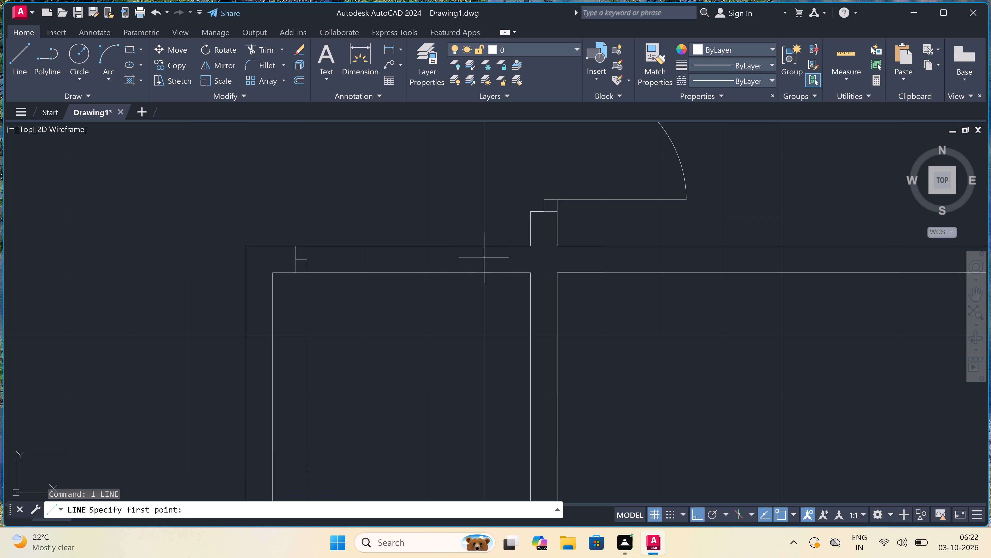
click(482, 271)
click(481, 251)
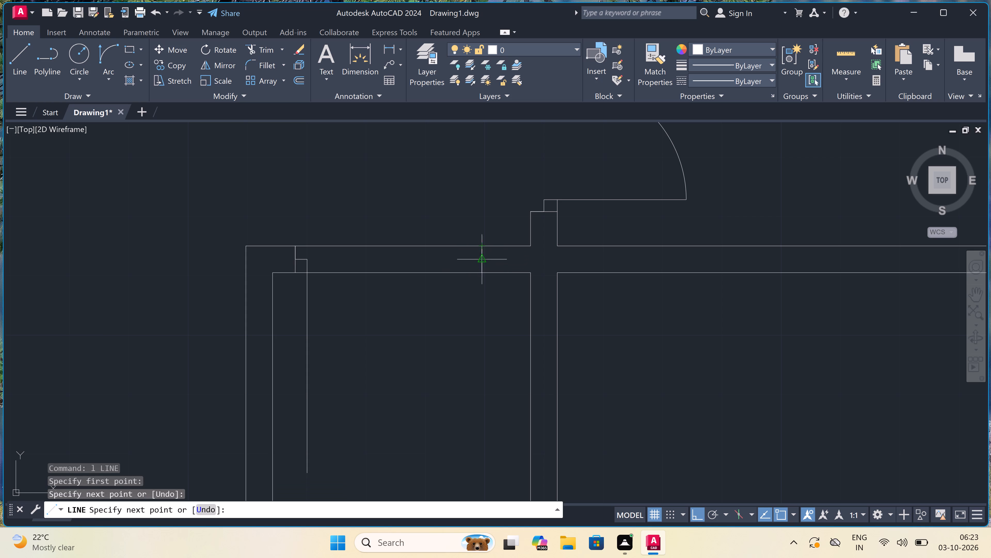
click(480, 261)
text(2")
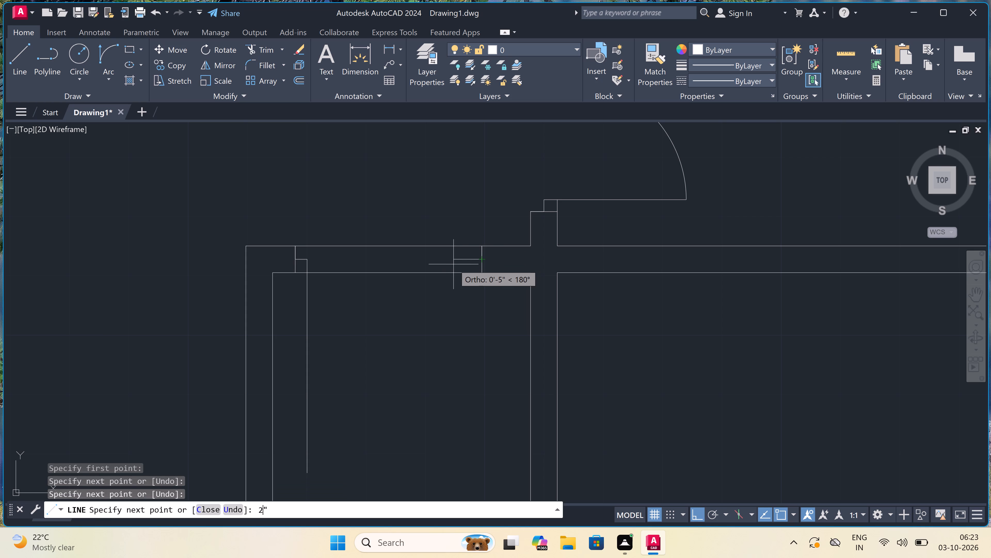
key(space)
key(Escape)
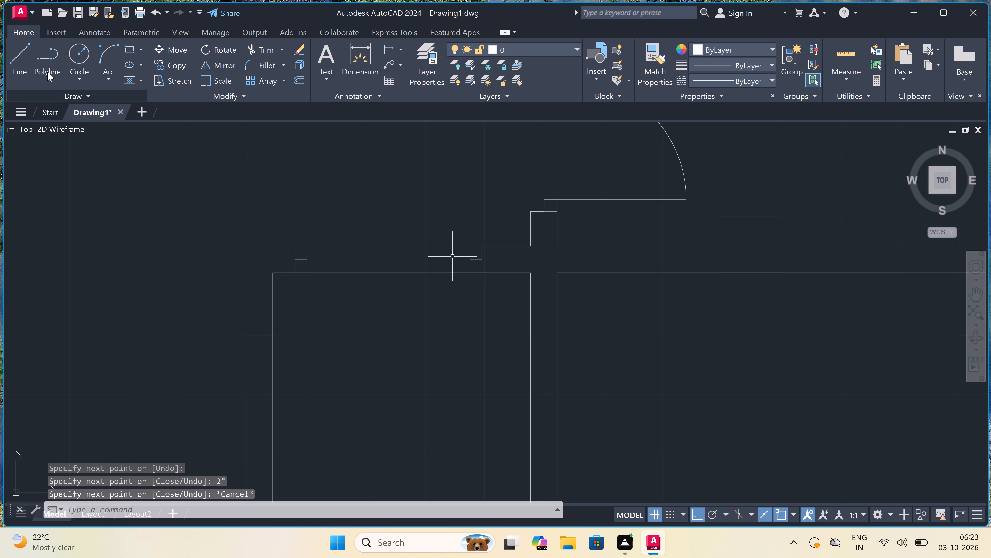
Draw the door swing arc from the south end of the door leaf to the end of the opposite jamb's stop.
click(112, 48)
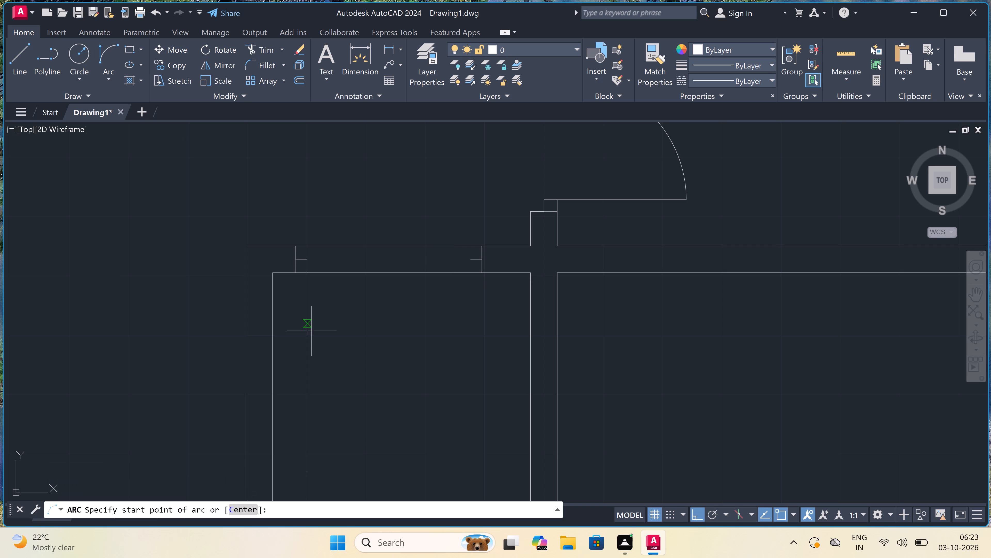
drag(309, 475, 318, 470)
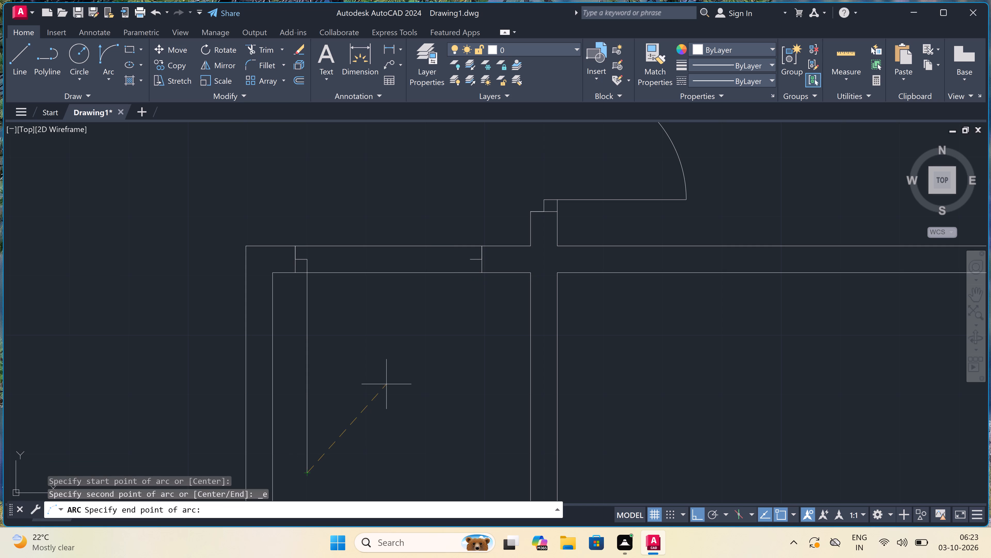
click(472, 257)
click(500, 333)
Trim both partition faces between the two jambs to open the new doorway.
key(t)
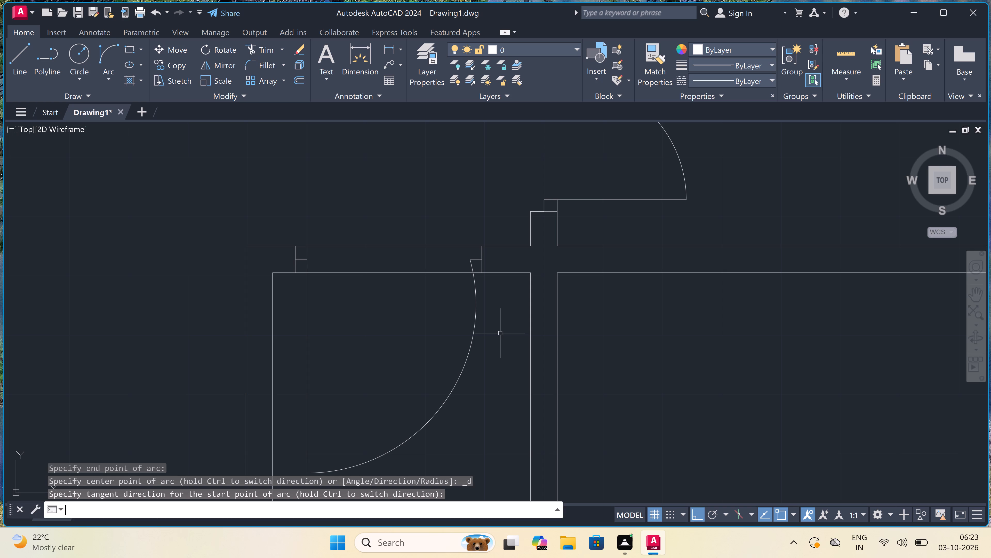
key(r)
key(space)
drag(408, 196, 407, 200)
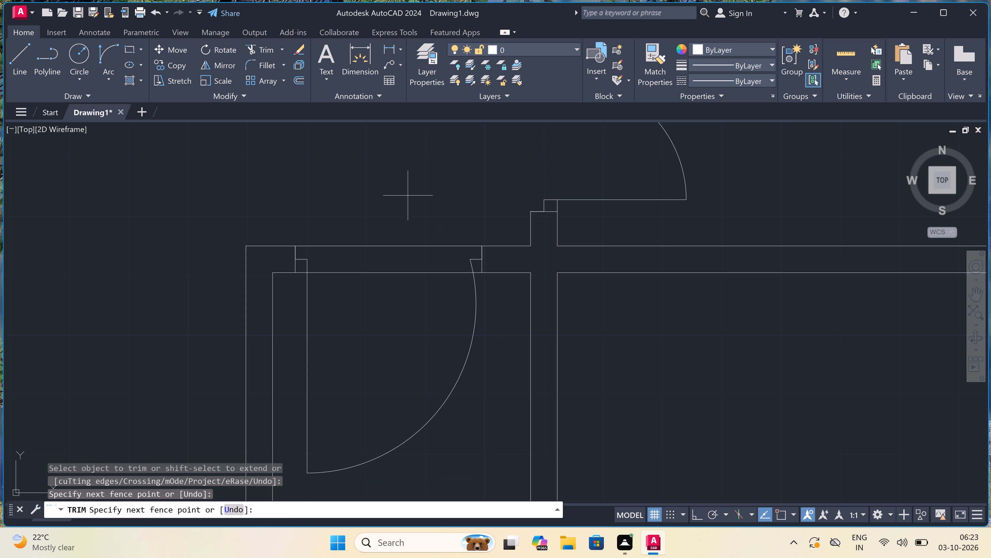
click(361, 374)
Trim the east wall's inner line between the two faces of the lower east room's south wall.
scroll(367, 281, down, 5)
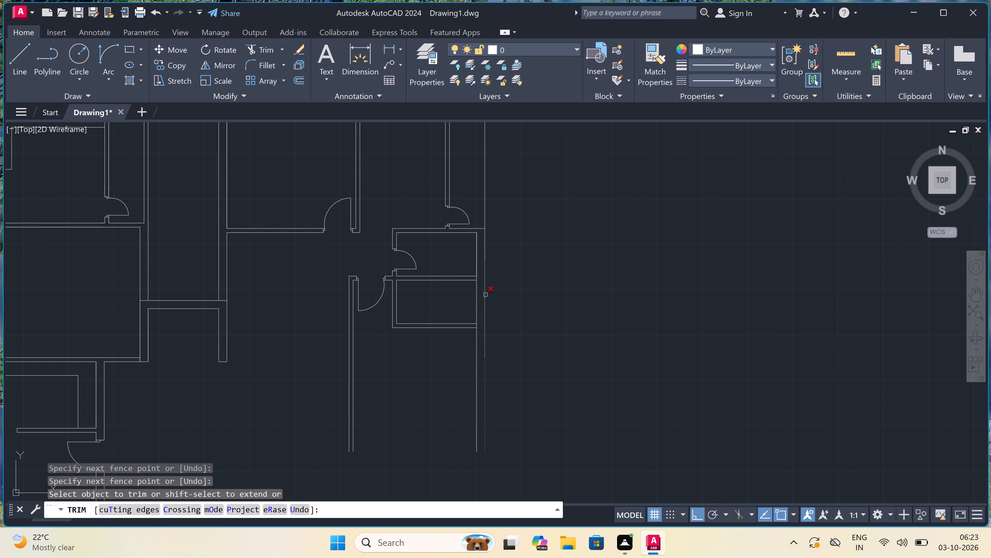
scroll(484, 310, up, 2)
scroll(452, 363, up, 2)
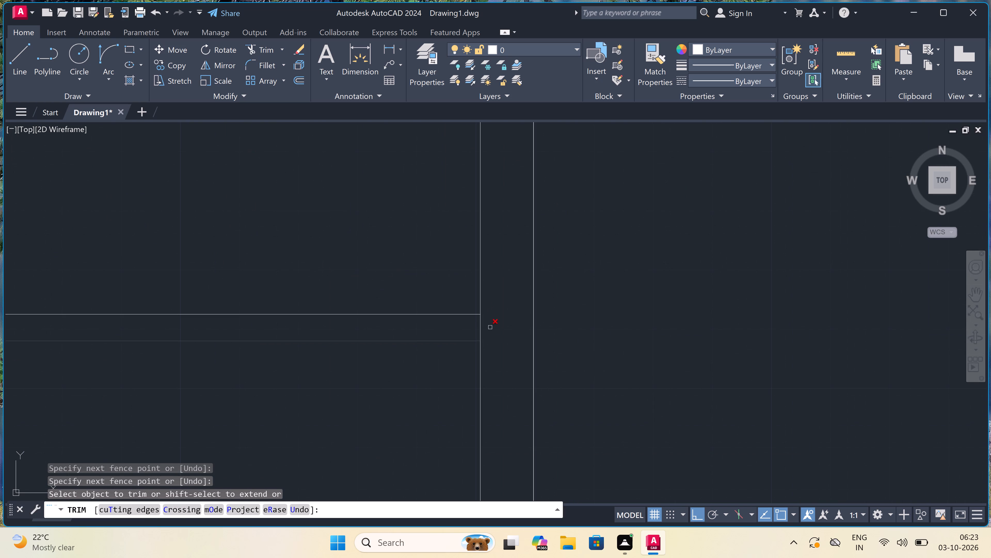
click(491, 326)
click(463, 330)
scroll(428, 332, down, 7)
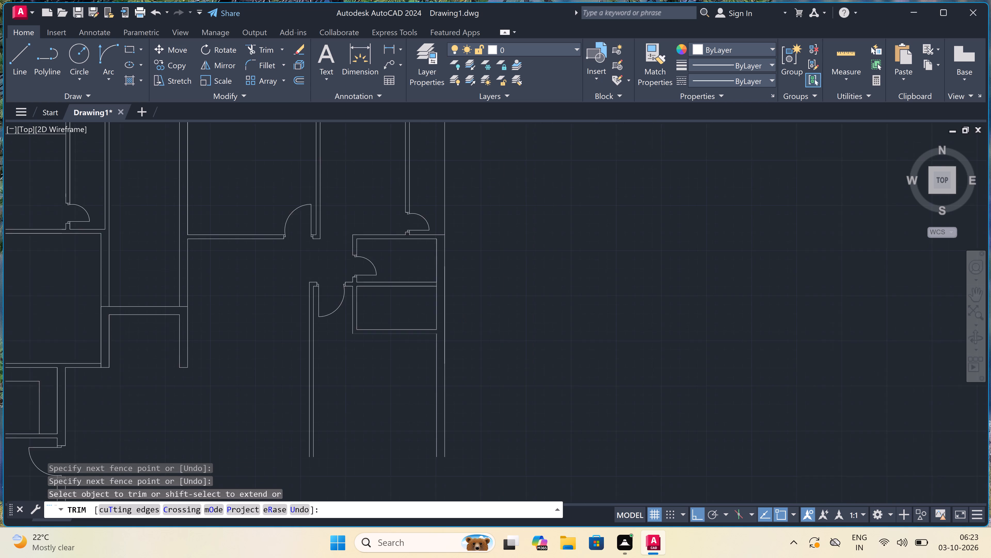
scroll(428, 332, down, 1)
scroll(427, 288, up, 4)
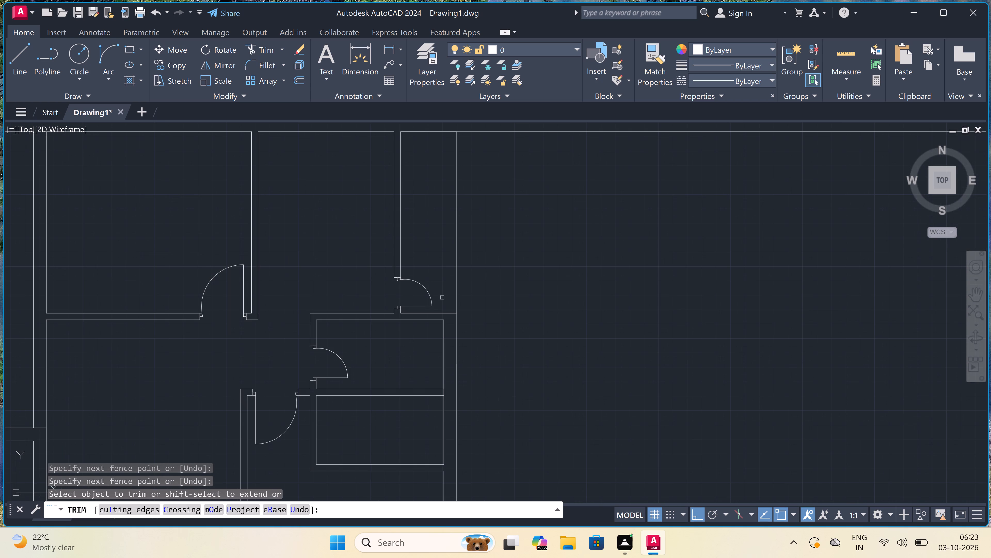
key(Escape)
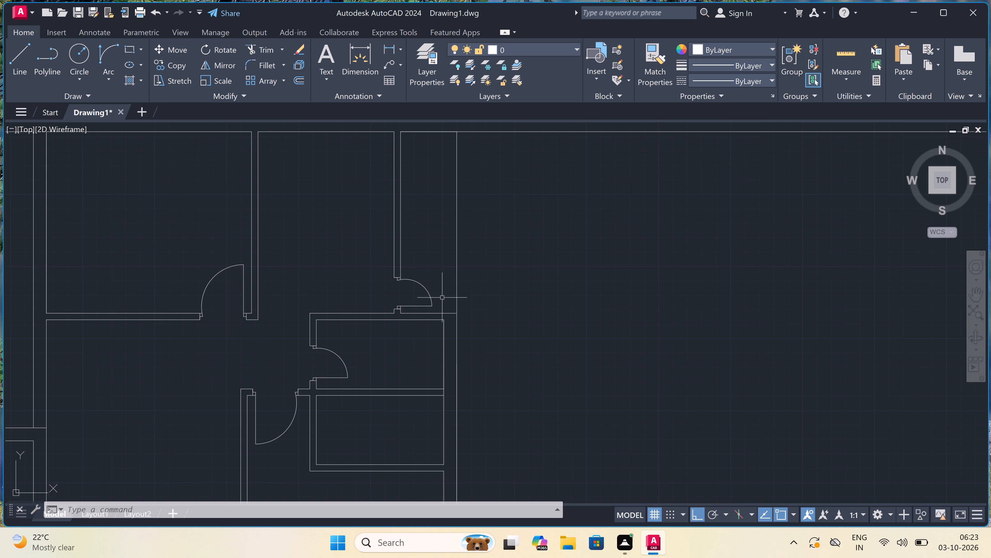
Draw a line 20'1.5" south from the corner below the large room's south wall, continuing east to the east wall's inner line end.
text(l)
key(space)
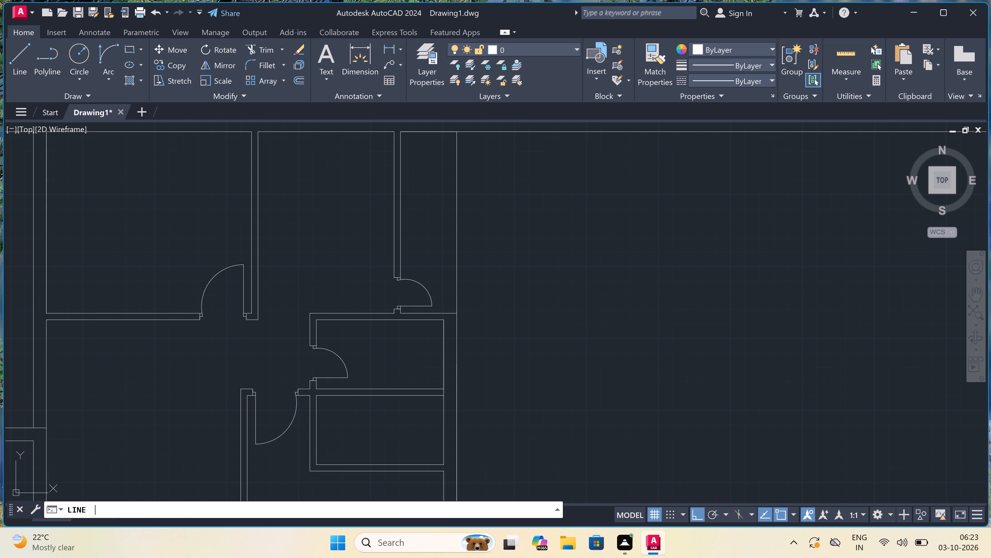
scroll(442, 298, down, 3)
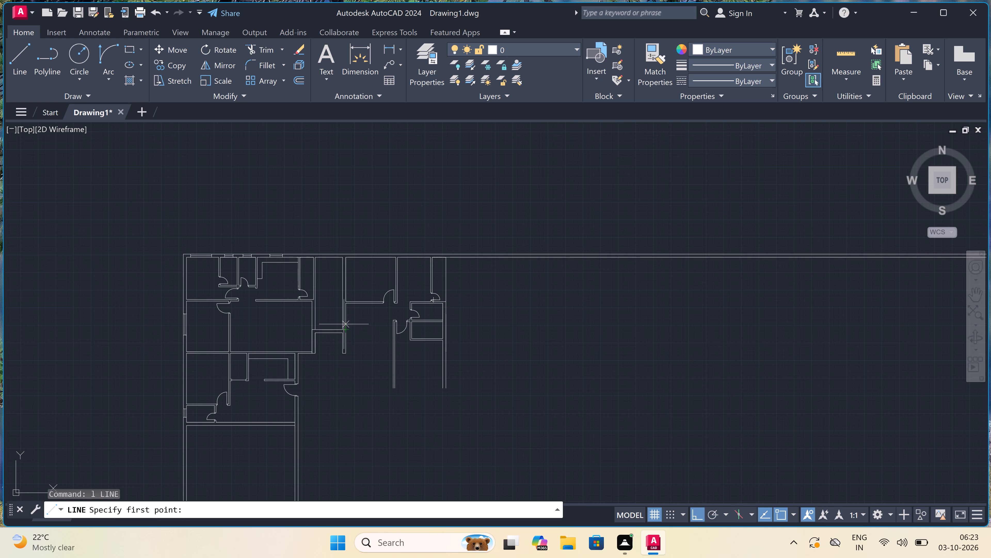
scroll(359, 377, up, 2)
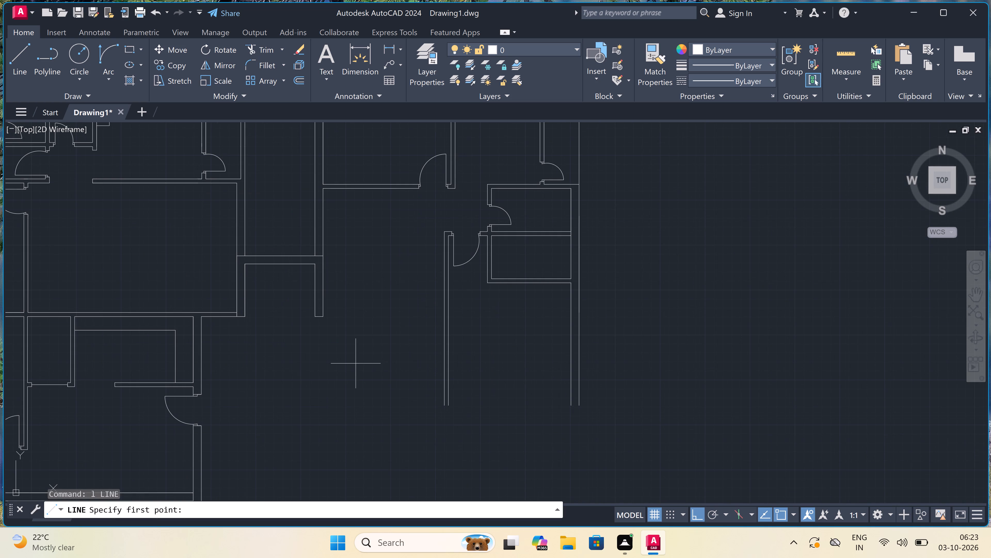
click(321, 190)
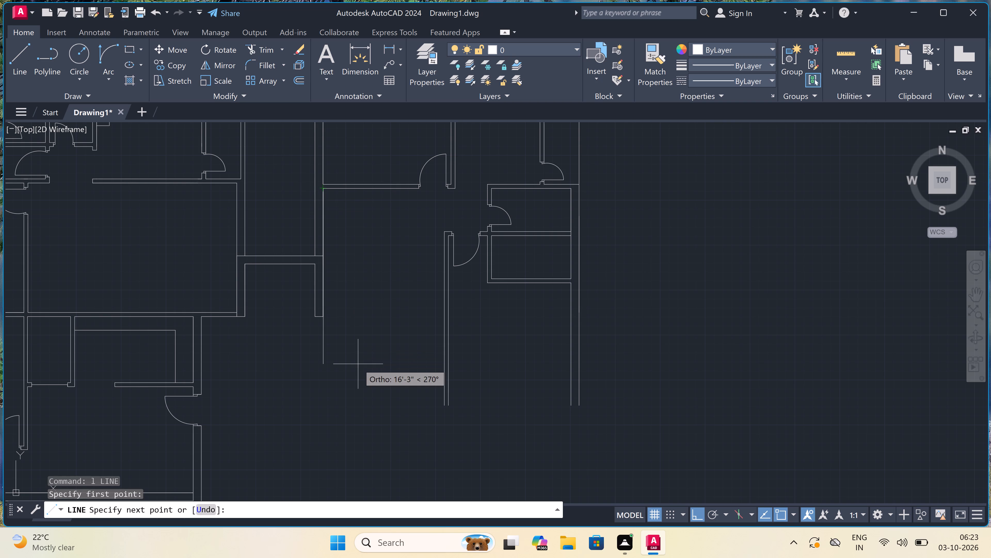
text(20')
key(1)
text(.5)
text(")
key(space)
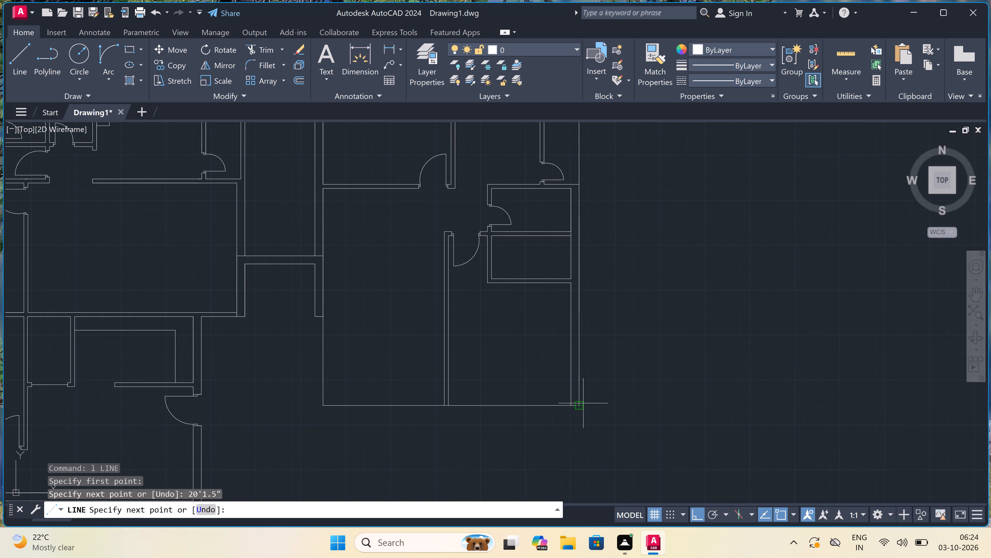
click(575, 408)
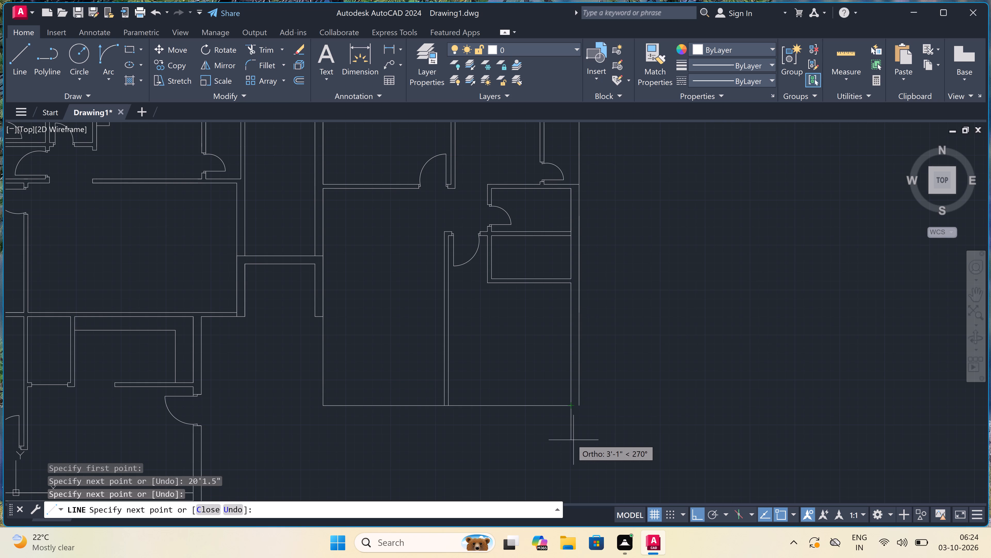
Continue the outline 9" south, west to align with the starting wall line, and north to close the new 9" south wall.
text(9")
key(space)
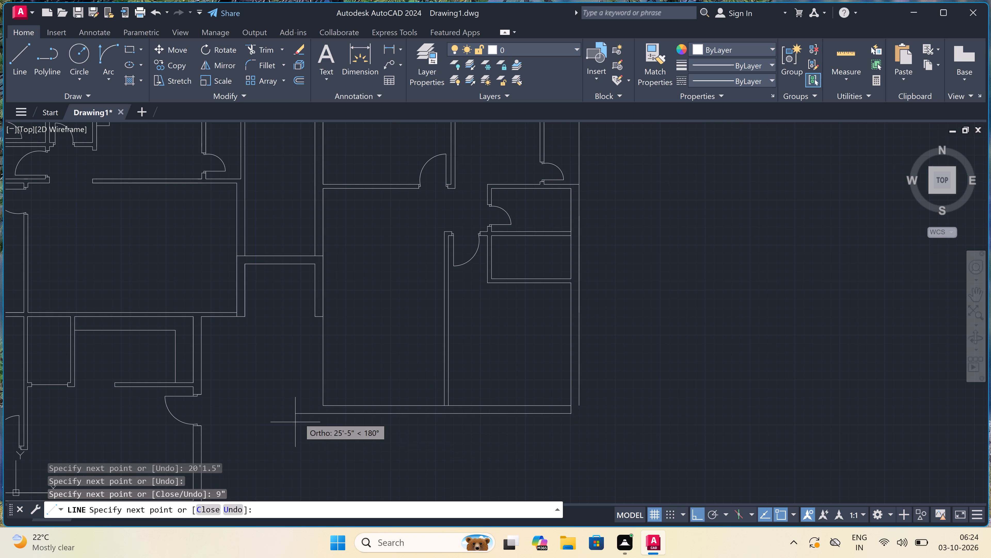
scroll(323, 416, up, 3)
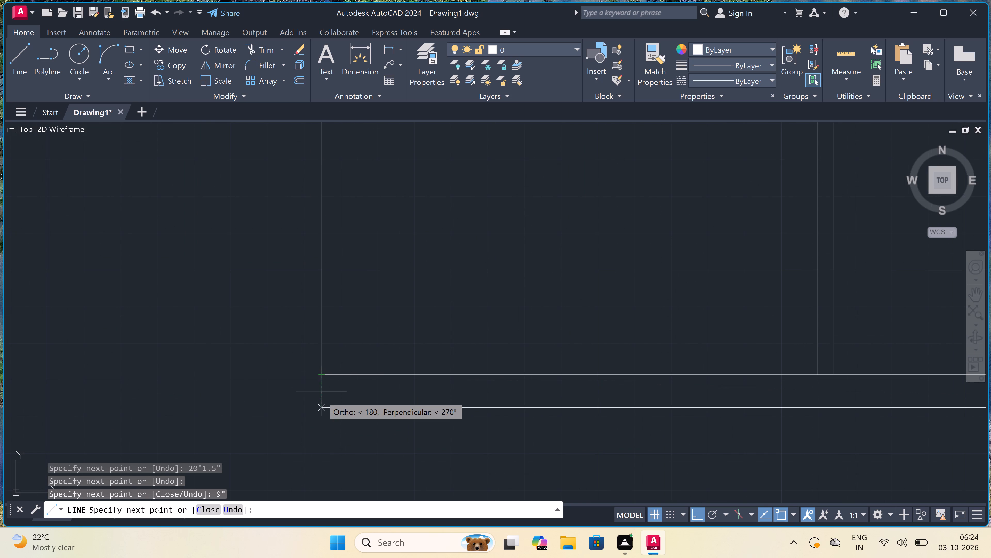
click(323, 409)
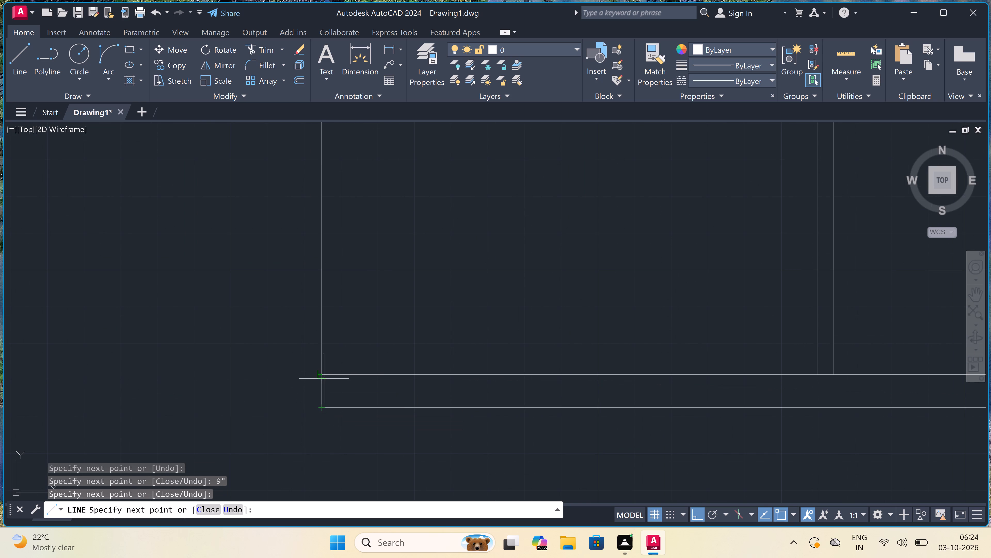
click(325, 378)
scroll(325, 378, down, 3)
key(Escape)
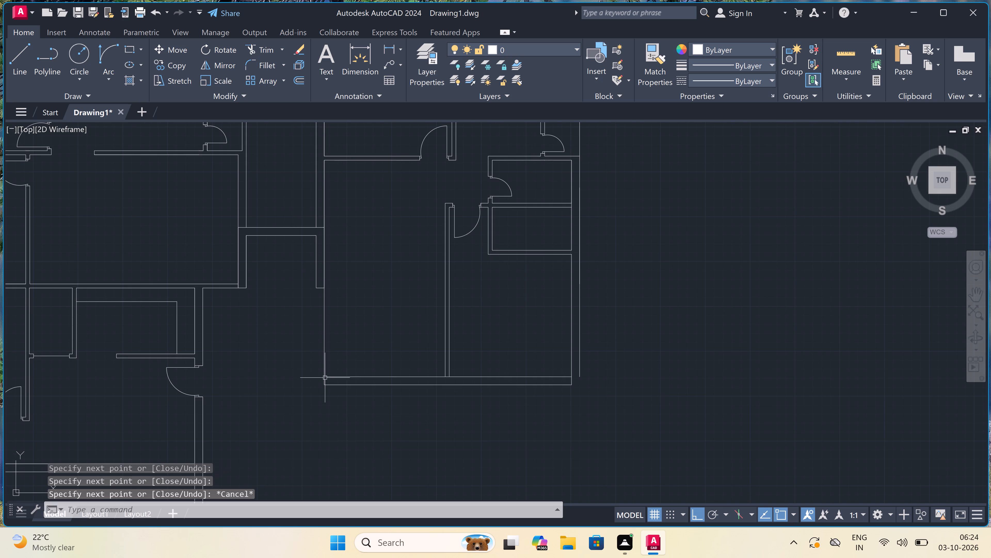
Draw a line from the south wall's outer east corner east to the east wall's outer line, continuing north to that line's end.
key(space)
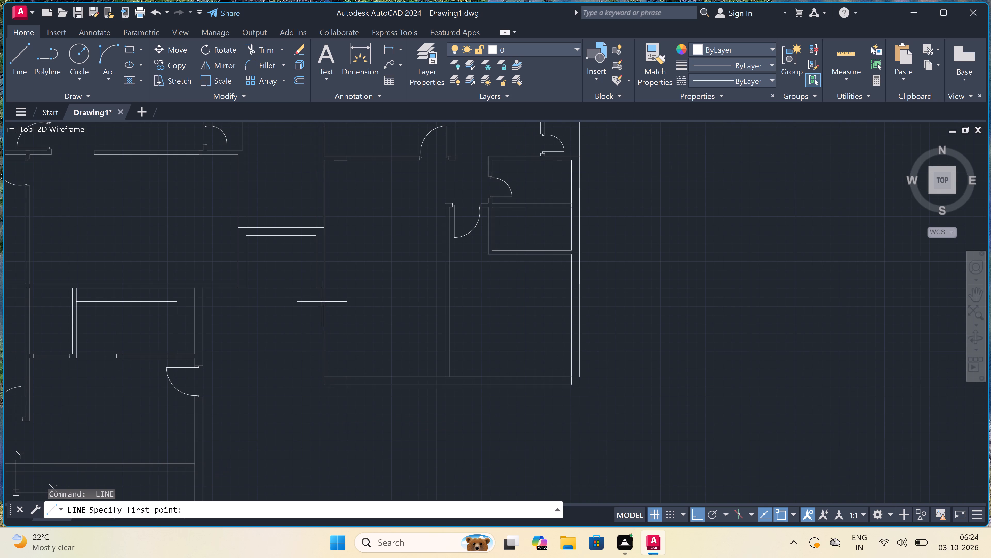
scroll(318, 296, down, 3)
scroll(395, 307, up, 3)
scroll(323, 356, up, 2)
click(358, 338)
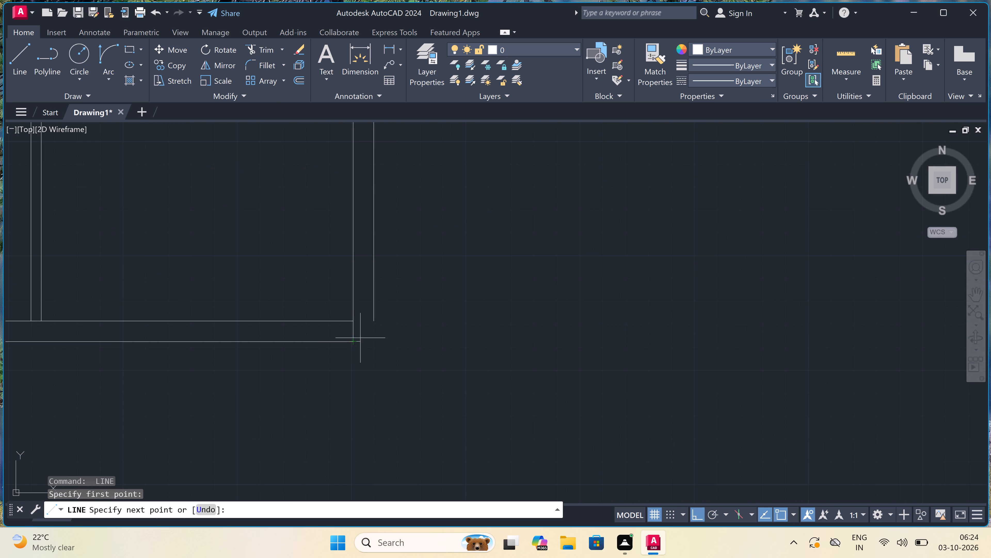
scroll(362, 337, up, 3)
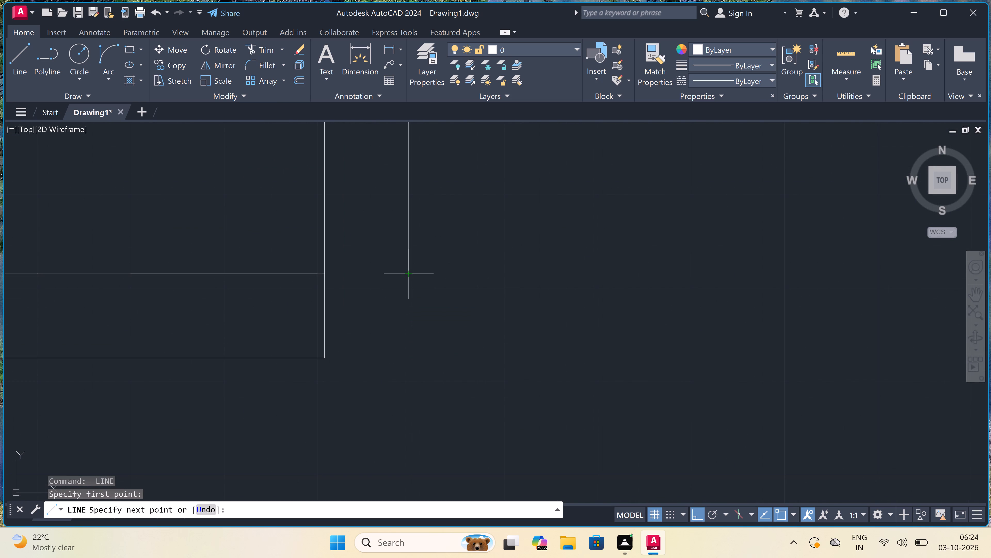
click(410, 358)
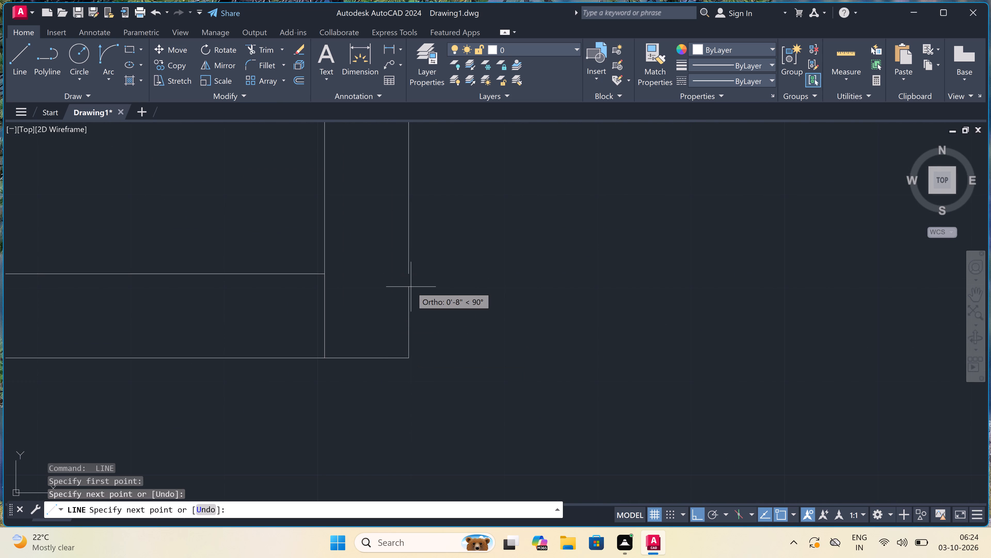
click(409, 275)
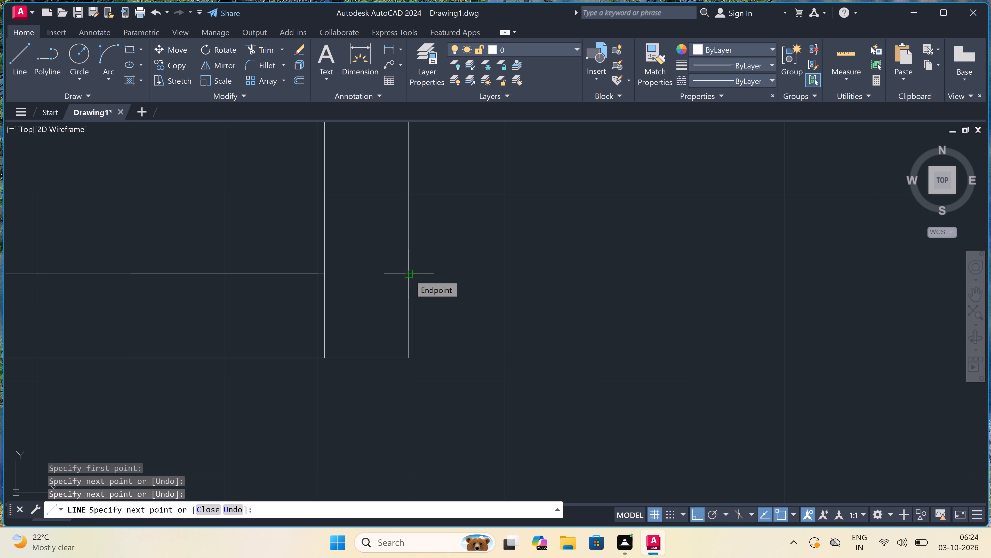
key(Escape)
Trim the short vertical segment between the south wall's two faces at the southeast corner to join the walls.
text(tr)
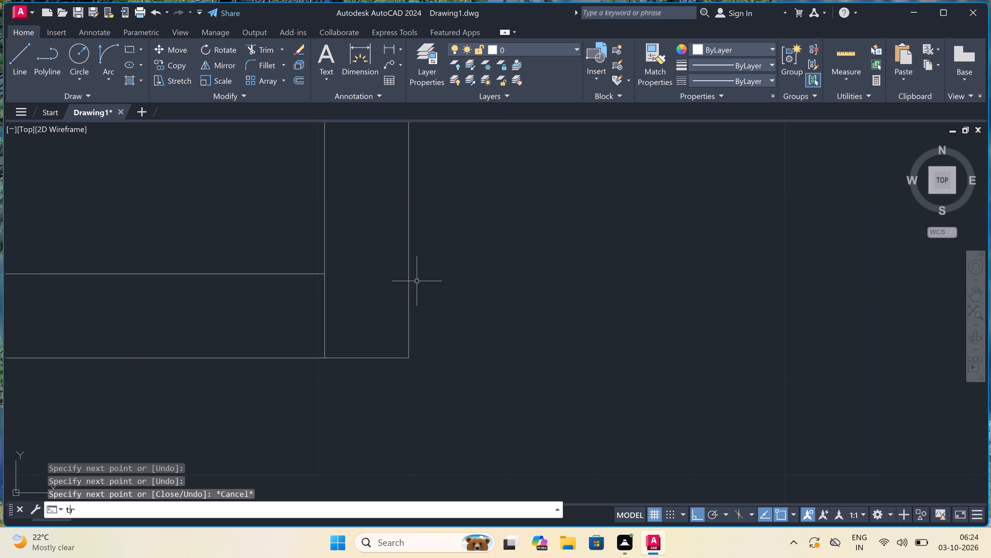
key(space)
click(341, 296)
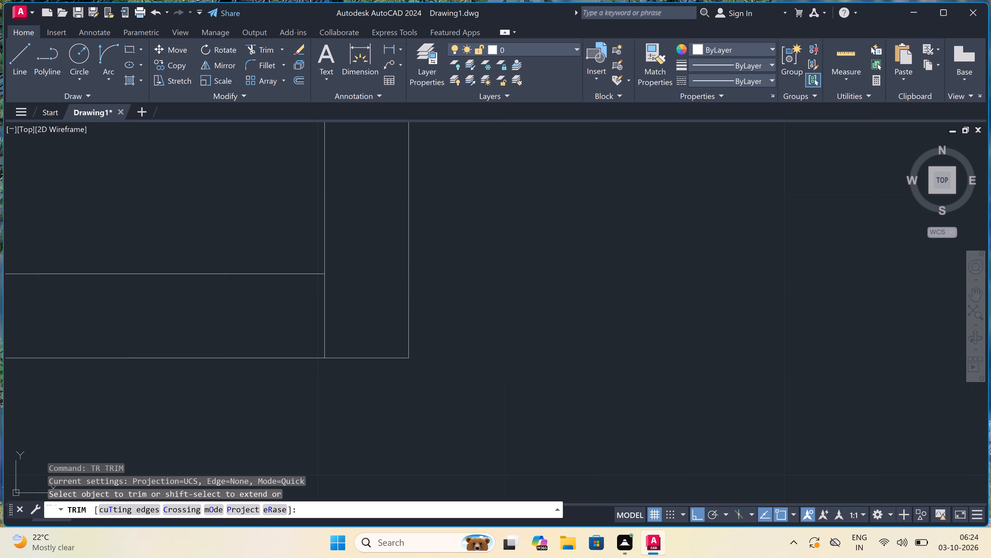
click(292, 308)
Trim the south wall's inner line between the two faces of the partition that meets it.
scroll(333, 291, down, 6)
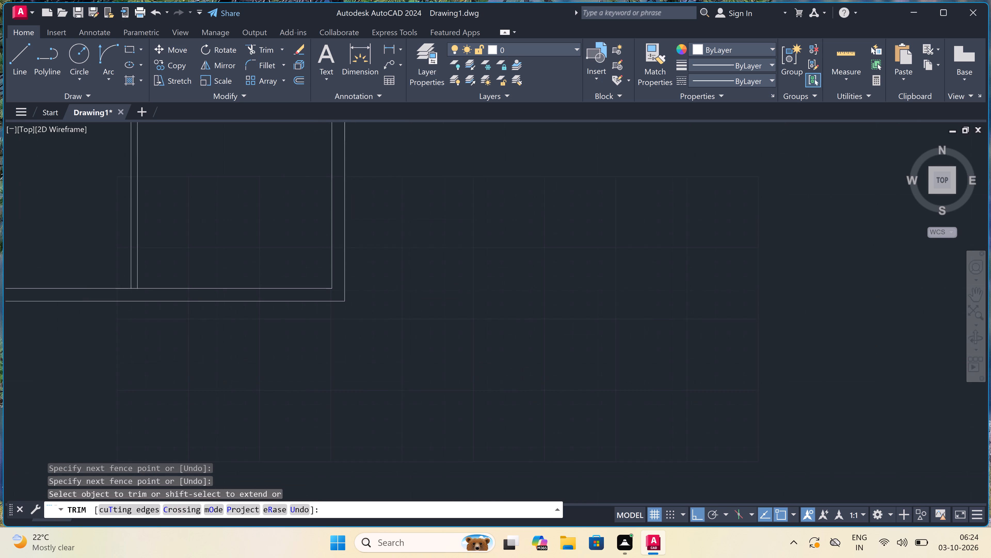
scroll(333, 291, down, 2)
scroll(296, 293, up, 4)
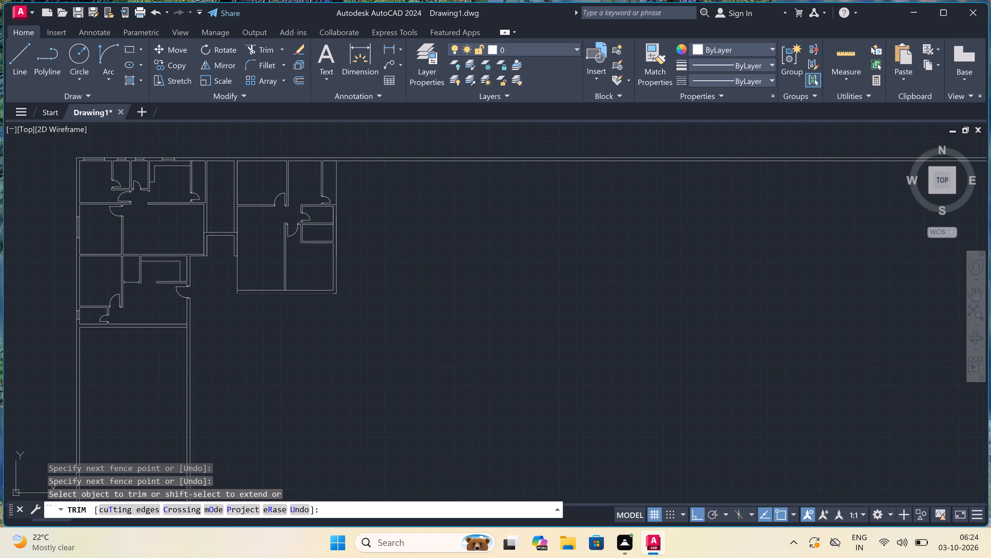
scroll(242, 282, up, 3)
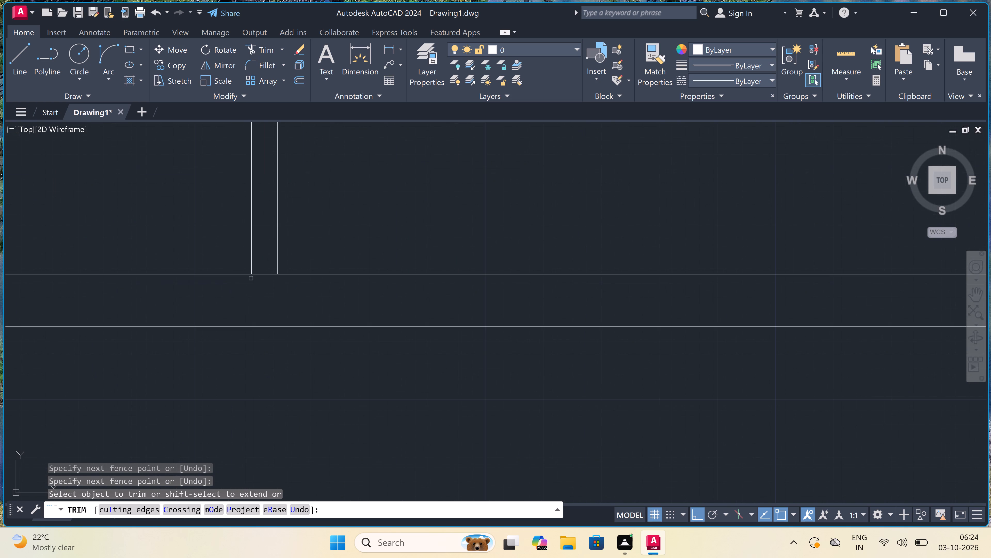
click(271, 267)
click(266, 293)
scroll(294, 300, down, 7)
scroll(255, 278, up, 3)
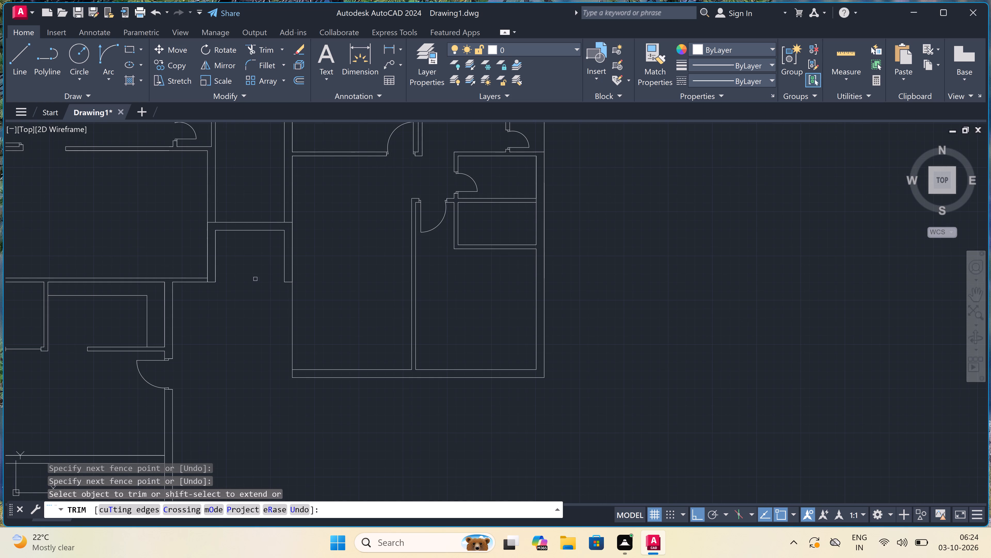
key(Escape)
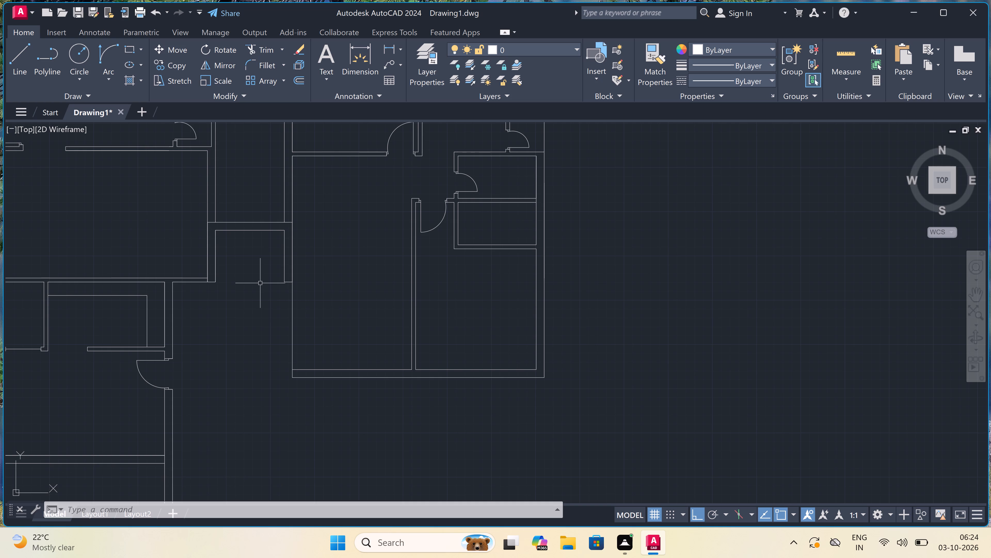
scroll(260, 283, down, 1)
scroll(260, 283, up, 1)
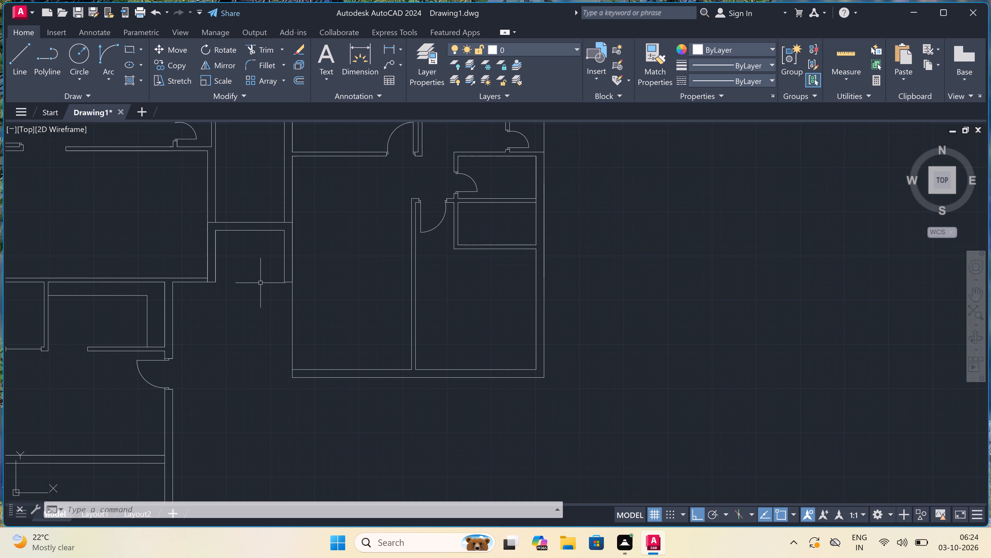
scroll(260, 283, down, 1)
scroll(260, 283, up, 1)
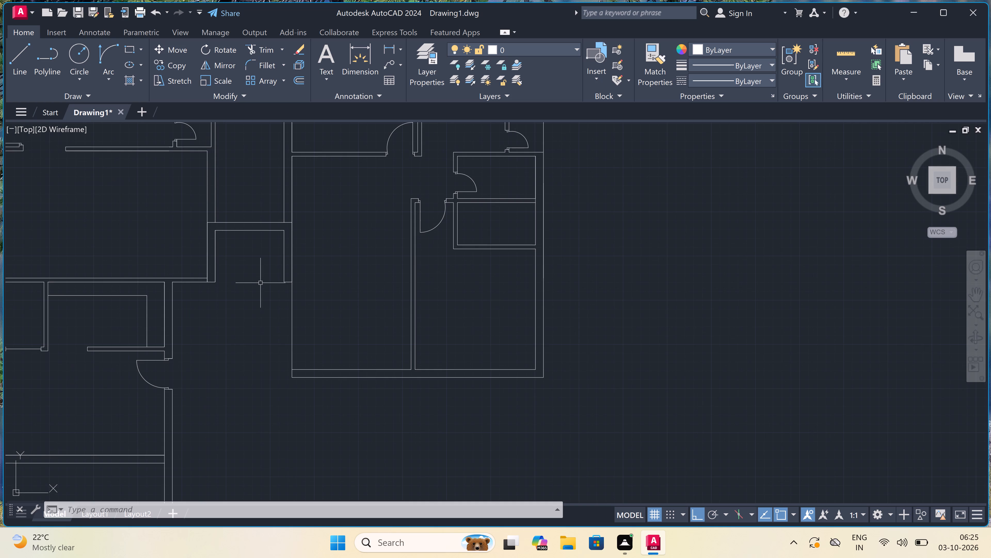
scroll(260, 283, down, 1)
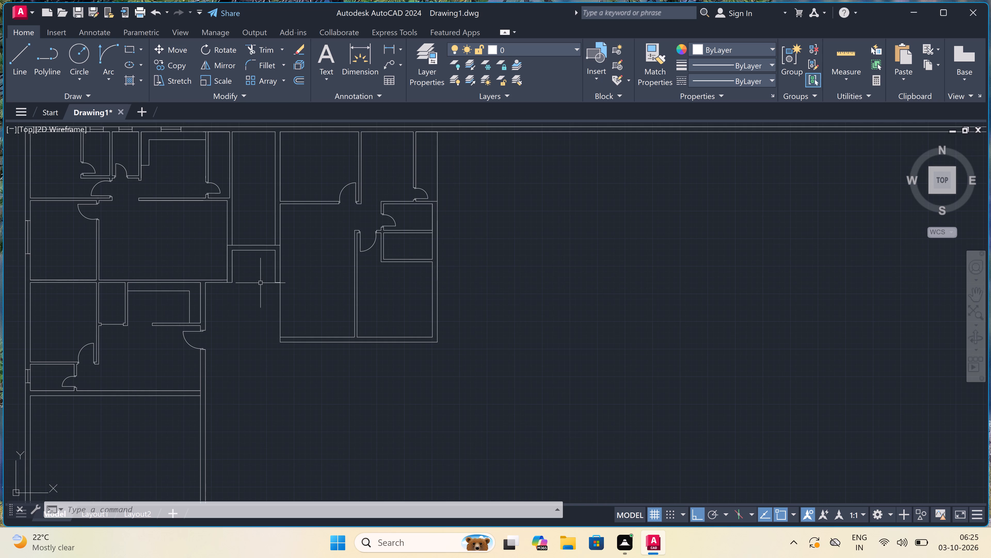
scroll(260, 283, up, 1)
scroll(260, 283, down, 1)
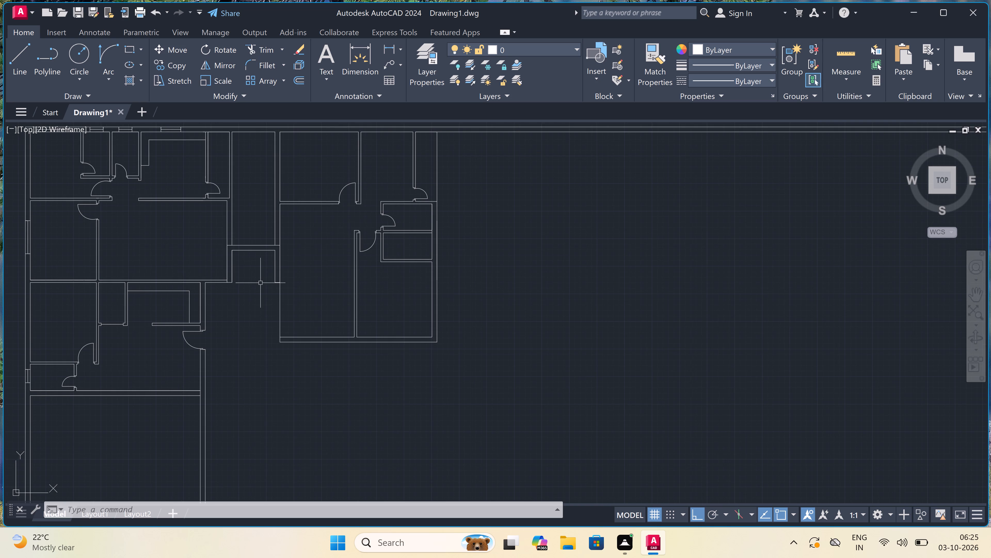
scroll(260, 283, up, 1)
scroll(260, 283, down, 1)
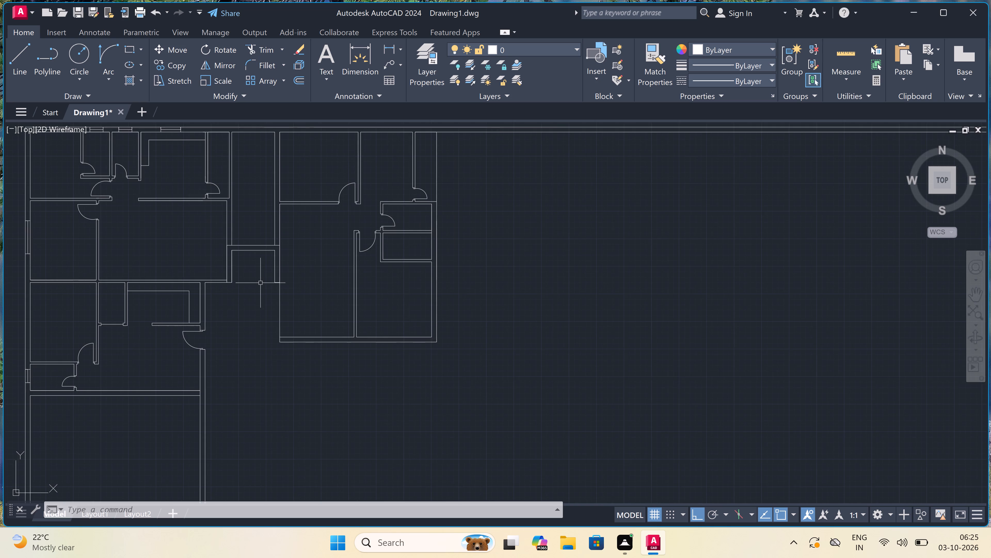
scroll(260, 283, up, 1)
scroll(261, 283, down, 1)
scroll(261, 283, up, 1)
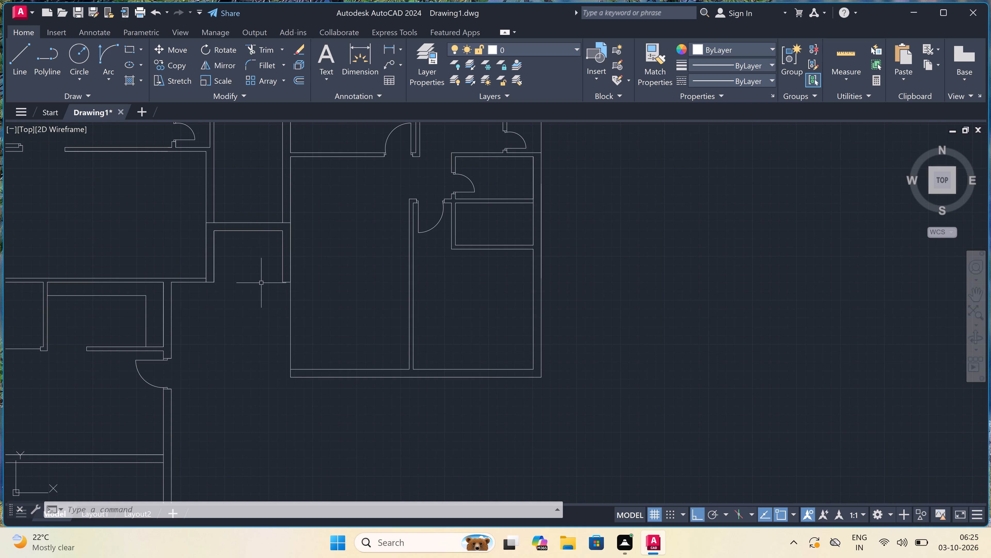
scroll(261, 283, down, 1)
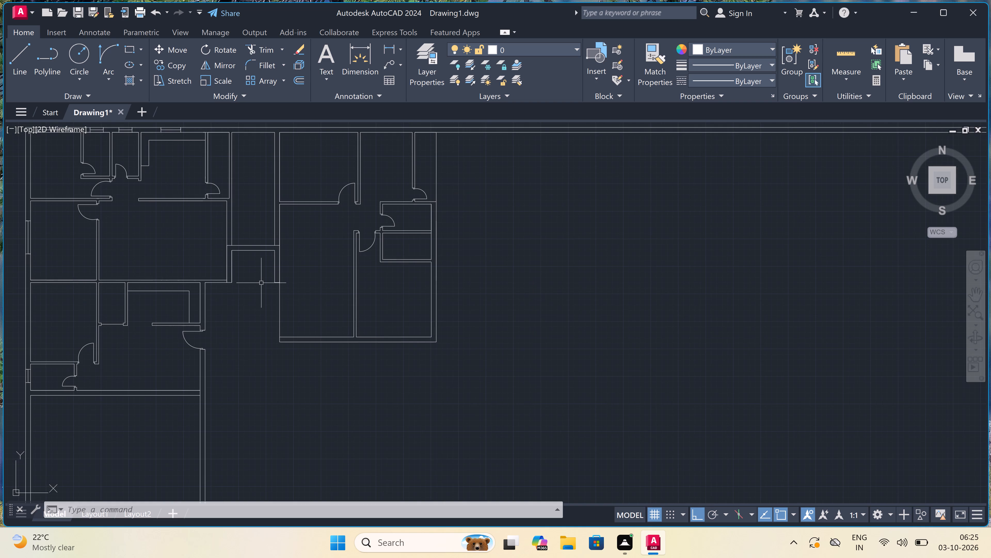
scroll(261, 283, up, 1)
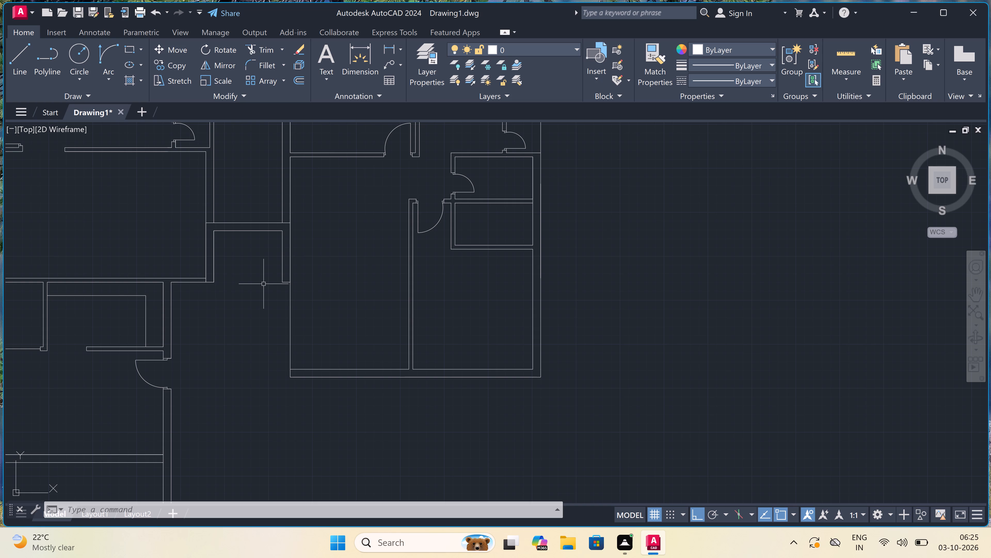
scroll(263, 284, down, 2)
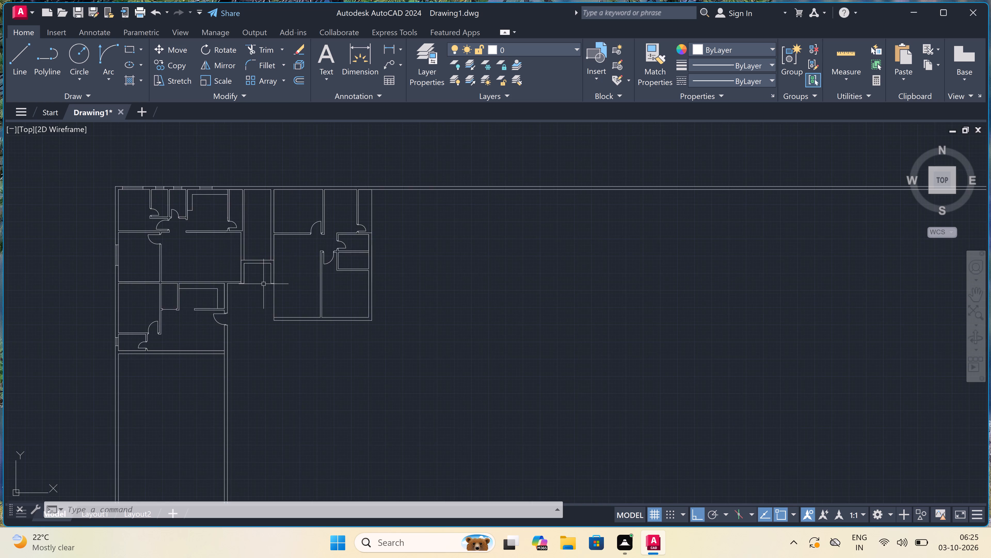
Draw the west wall's outer face from the central bay's east wall end south to the south wall's outer face level, continuing east to its corner.
scroll(263, 284, up, 1)
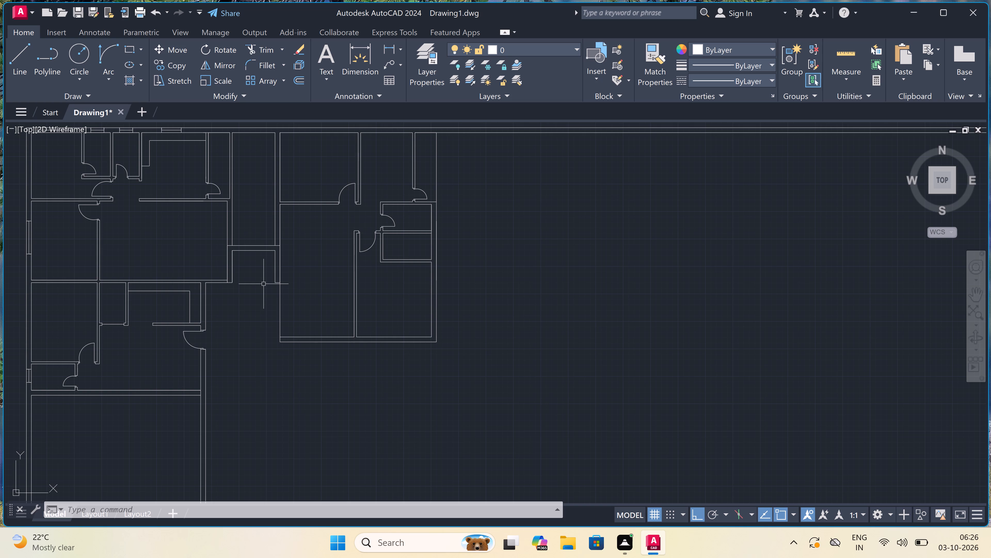
scroll(266, 307, up, 2)
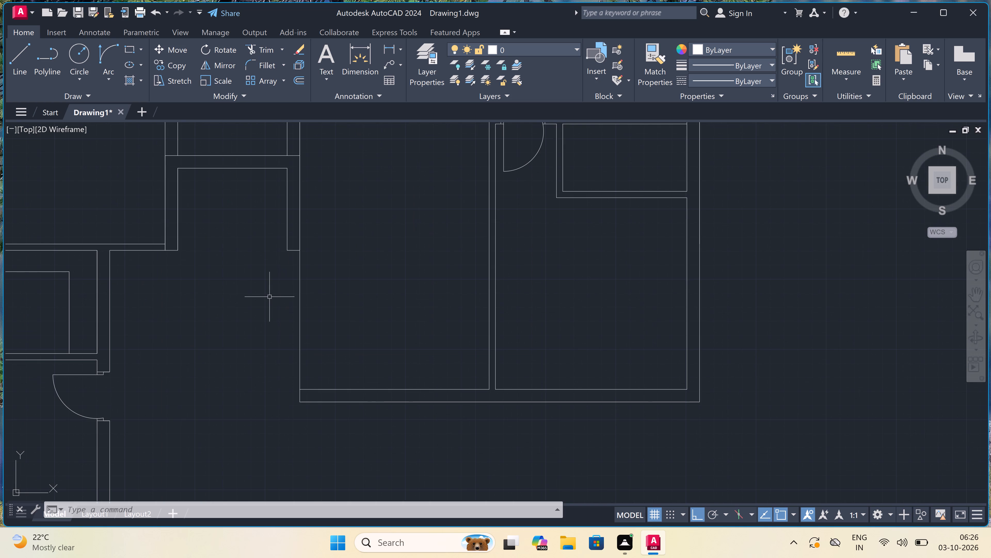
text(l)
key(space)
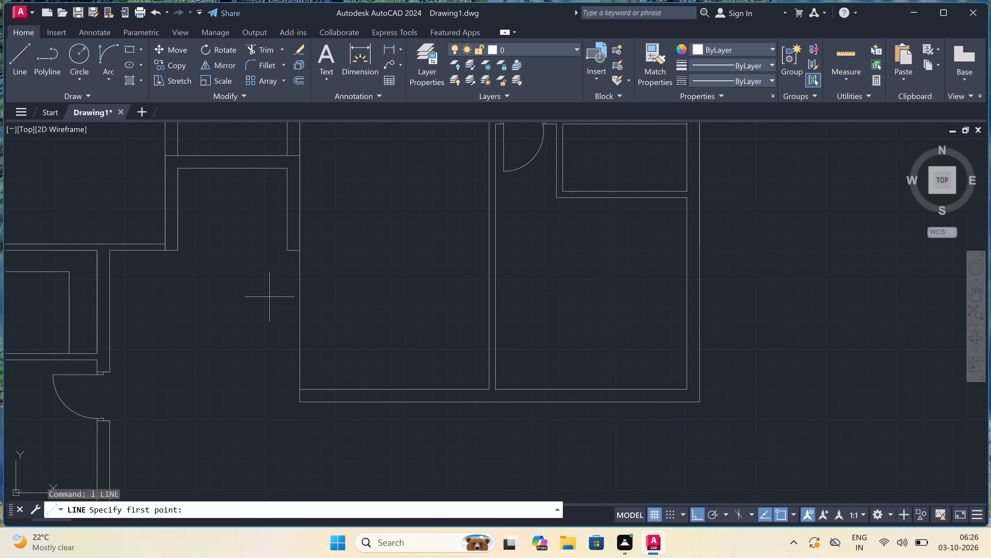
click(285, 252)
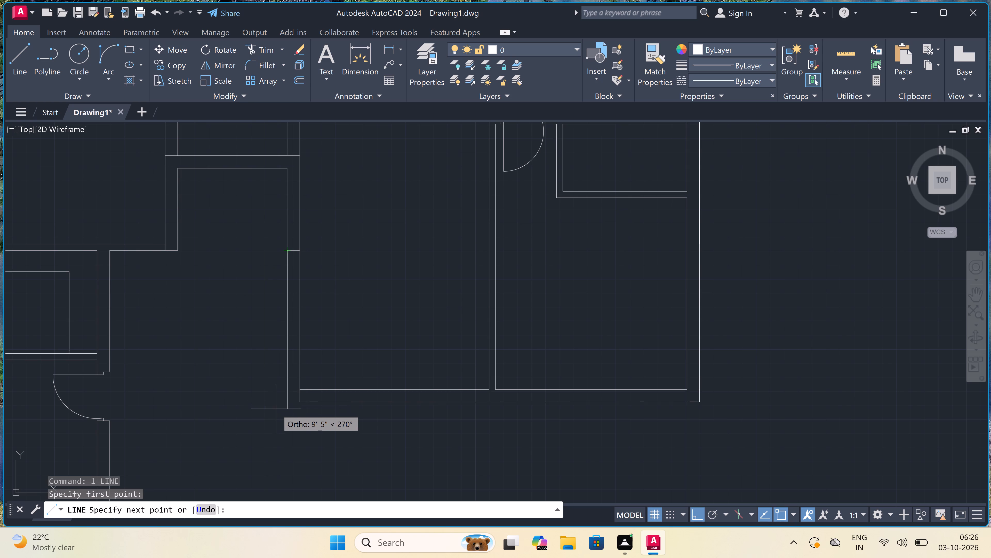
scroll(274, 419, up, 3)
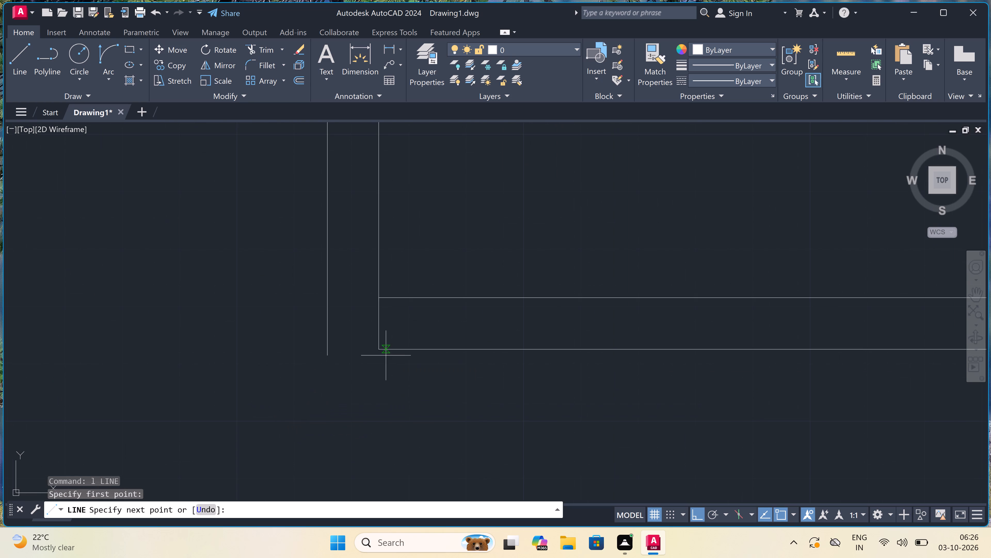
click(326, 348)
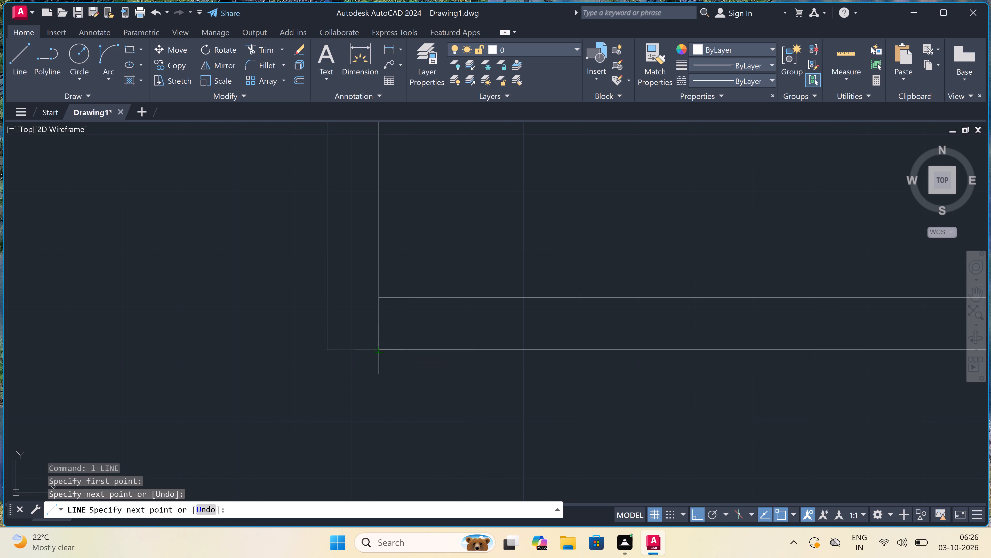
click(375, 351)
key(Escape)
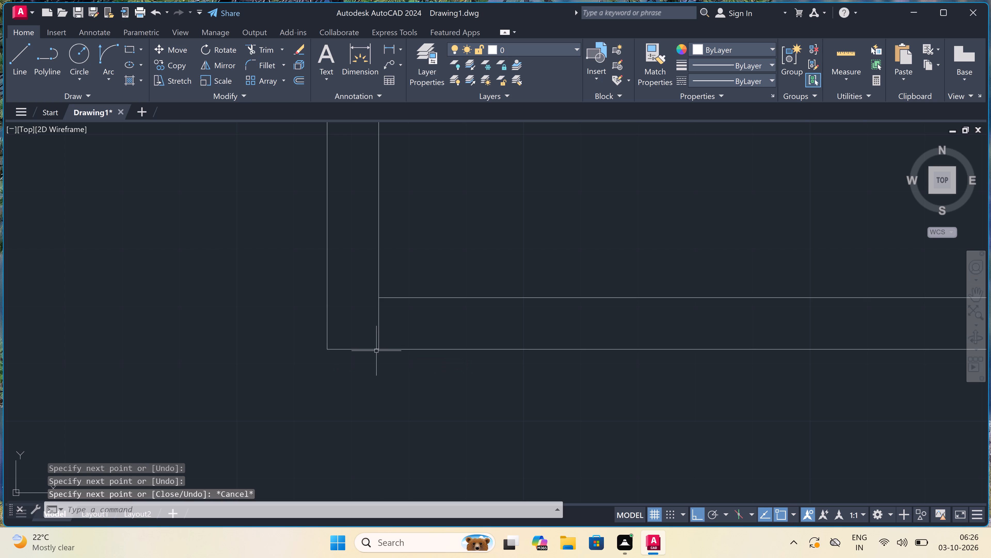
Trim the short vertical segment between the south wall's two faces at the southwest corner.
text(tr)
key(space)
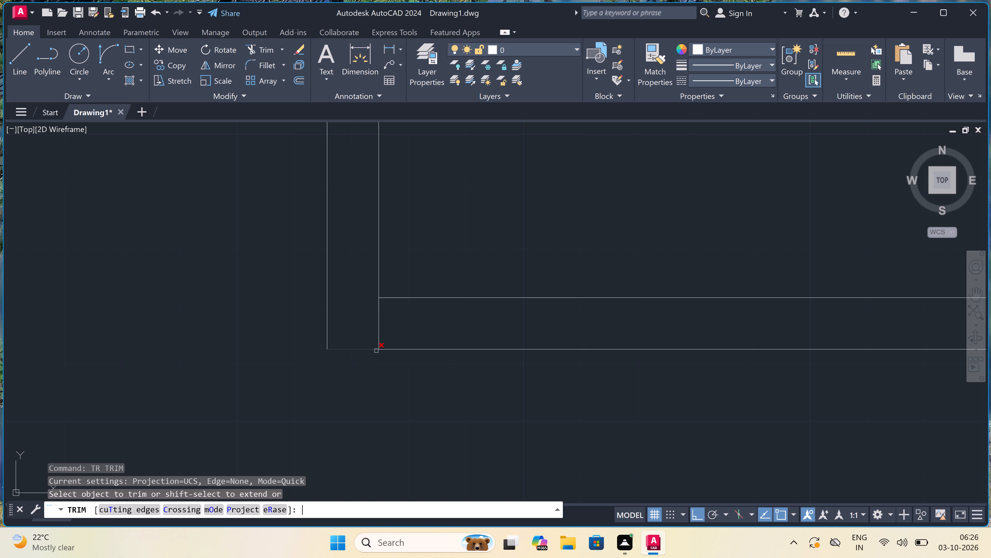
click(374, 331)
click(411, 322)
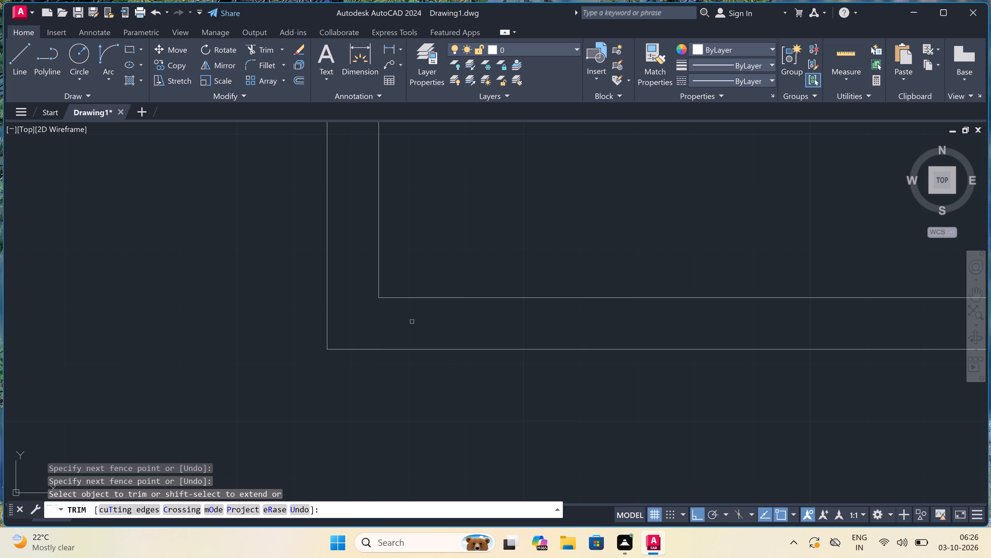
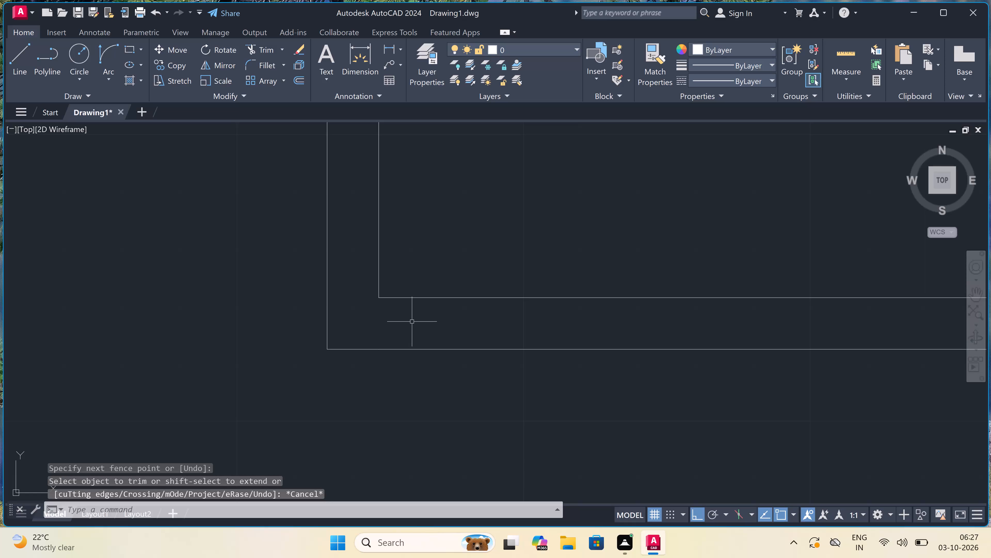
Draw the door's south jamb line across the west wall near the southwest corner, with a 2" northward notch and 3' door leaf eastward.
text(l)
key(space)
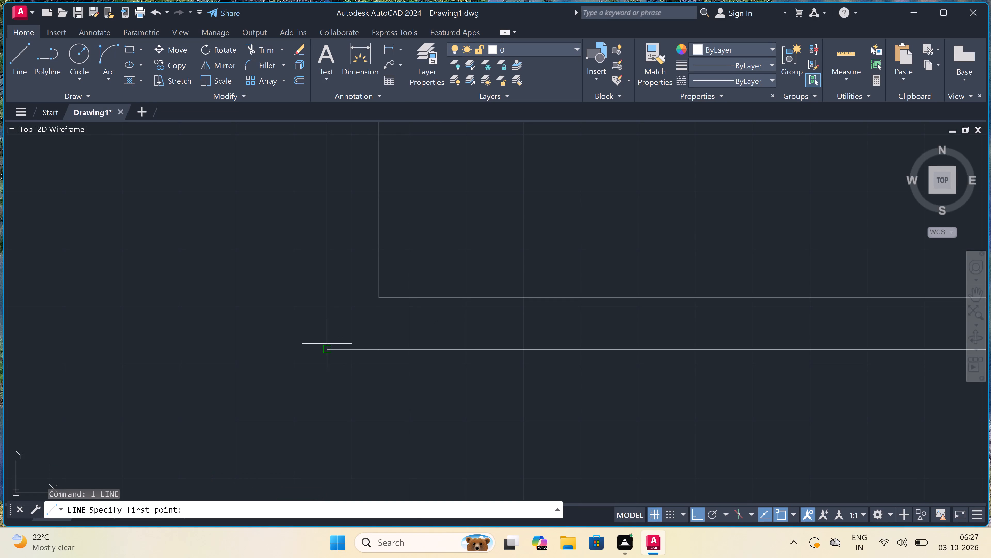
click(373, 262)
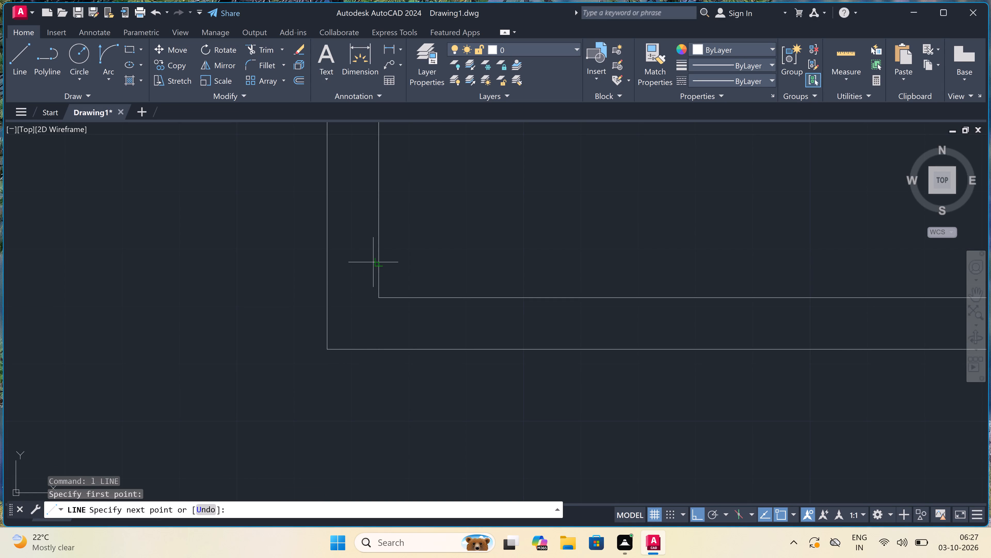
click(325, 260)
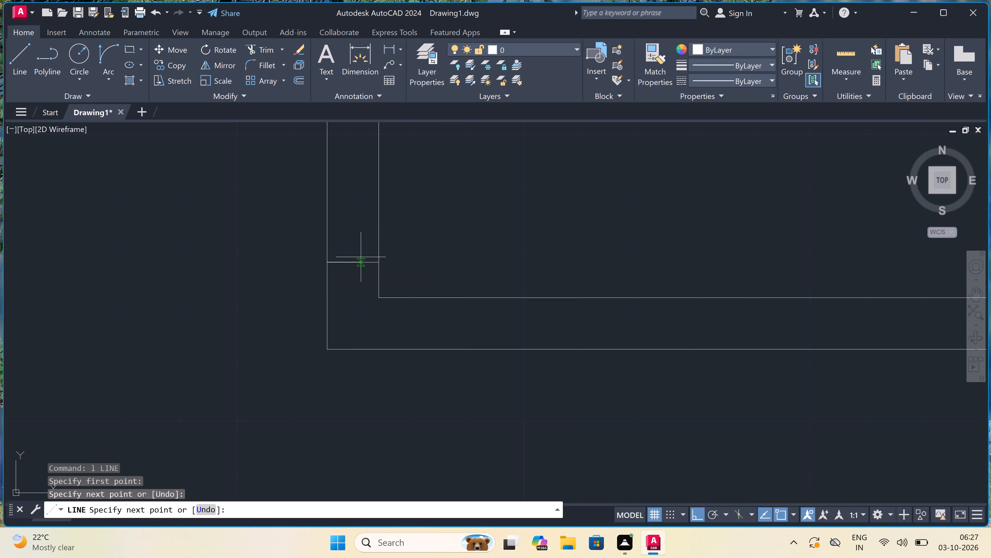
click(349, 261)
scroll(351, 255, down, 3)
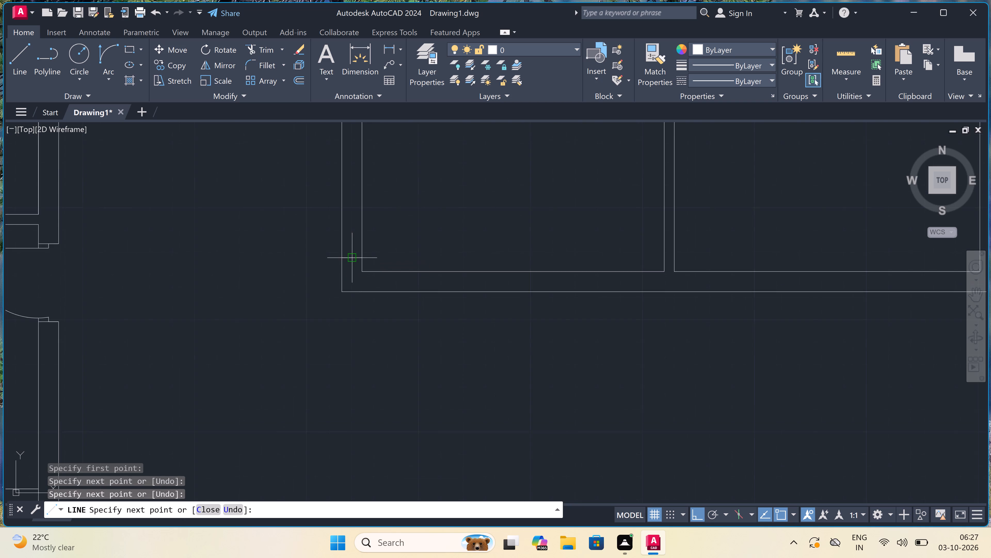
scroll(358, 236, up, 4)
key(2)
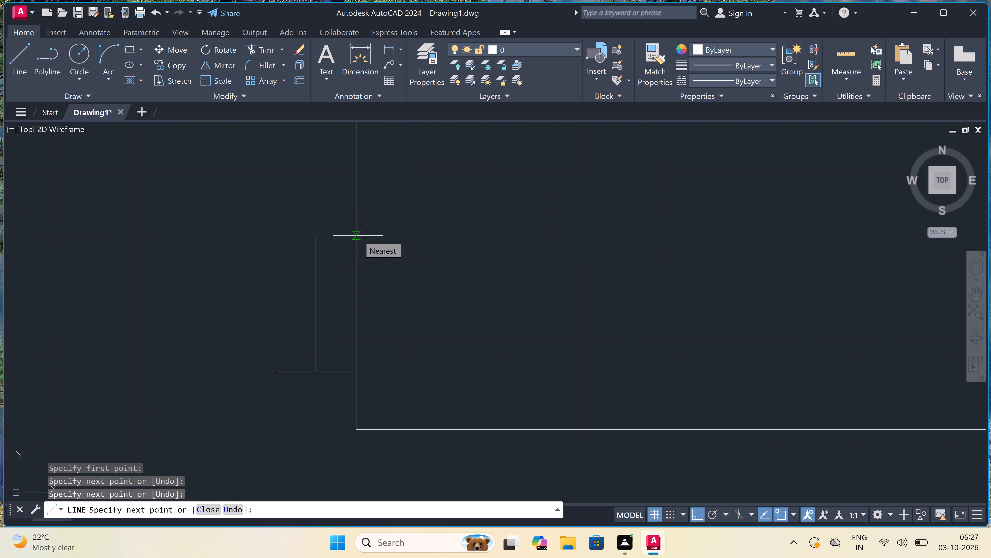
text(")
key(space)
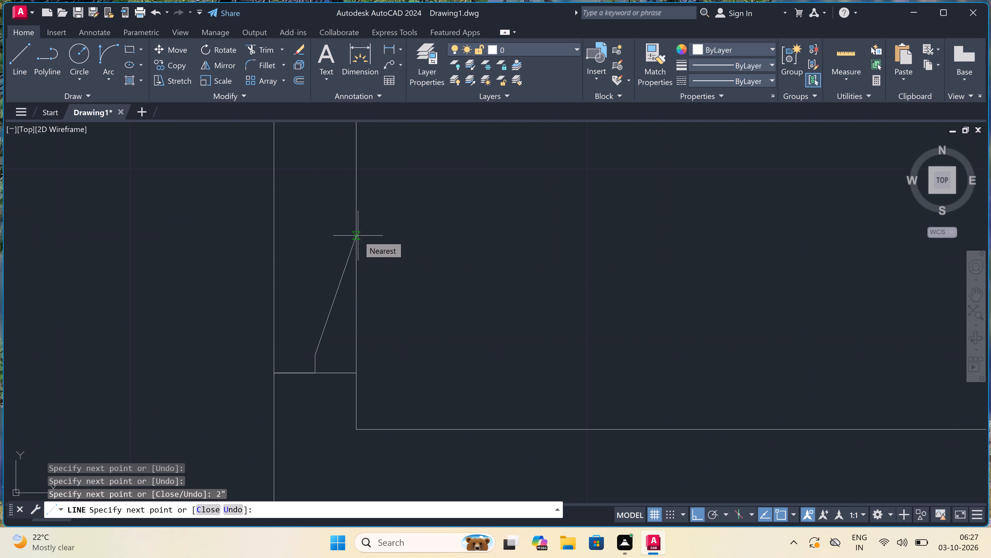
text(3')
key(space)
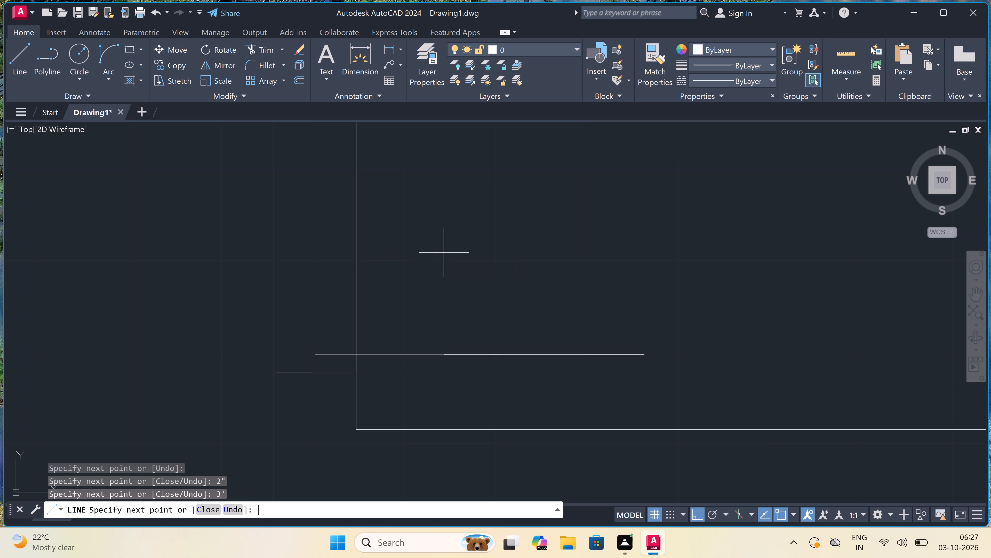
key(space)
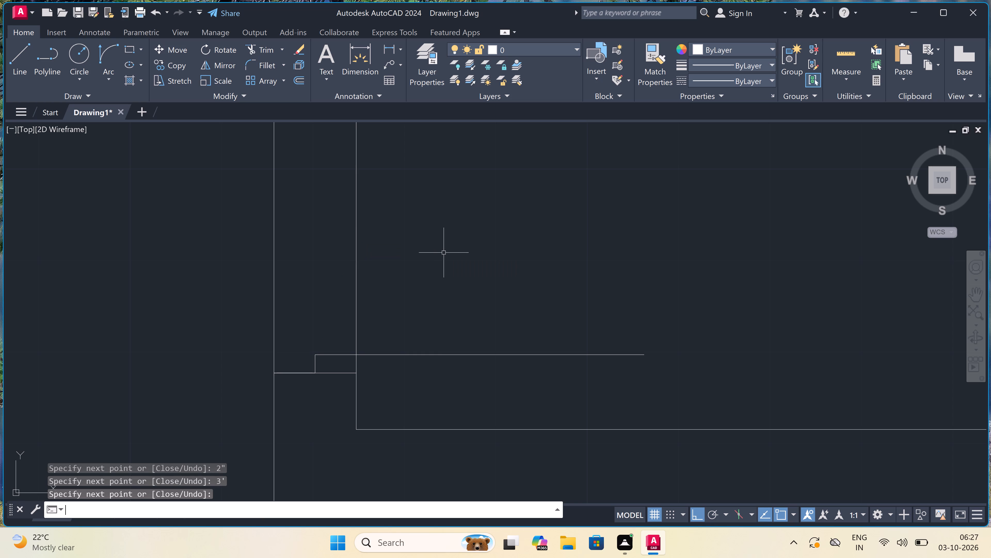
Draw the door's north jamb line across the west wall, with a 2" southward stop line from its midpoint.
key(space)
scroll(444, 253, down, 2)
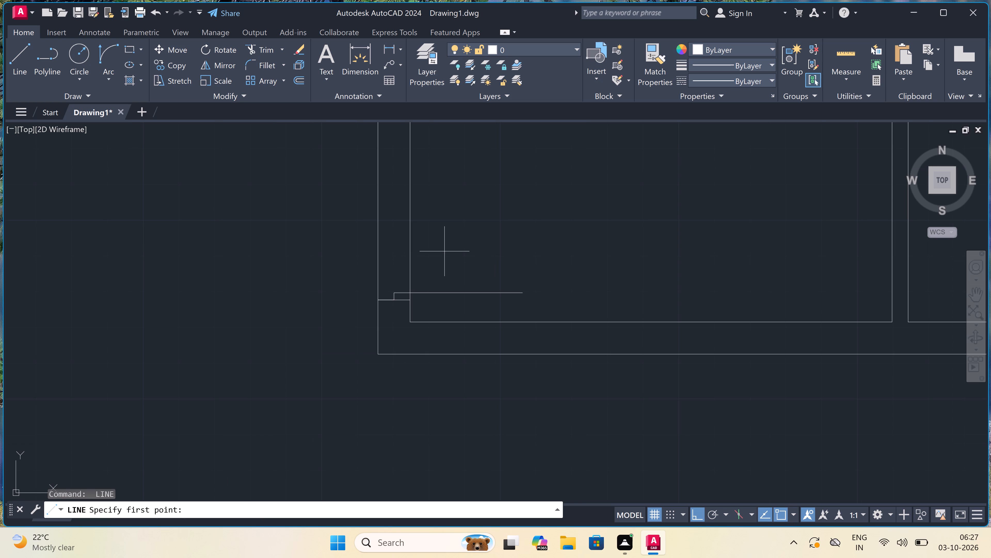
click(410, 177)
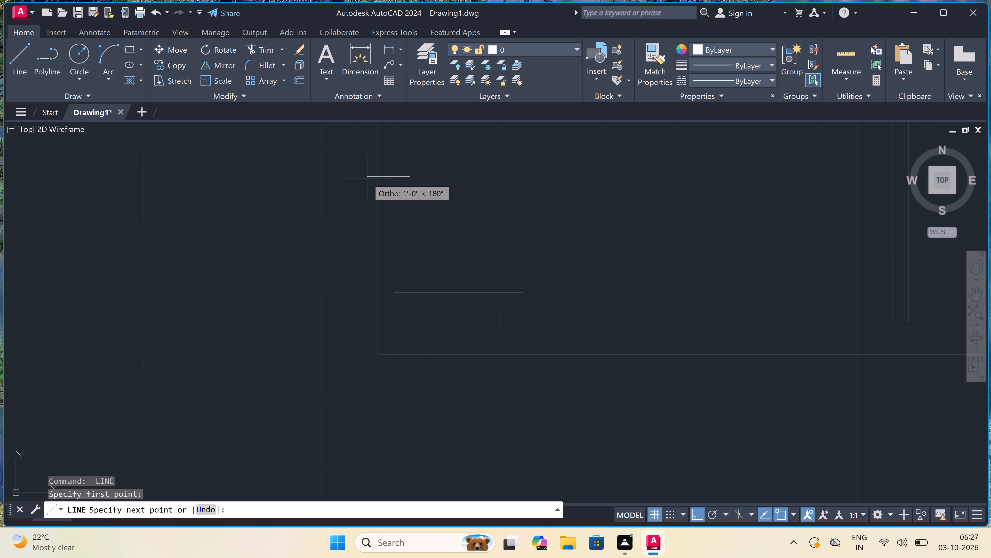
click(374, 176)
scroll(381, 175, up, 3)
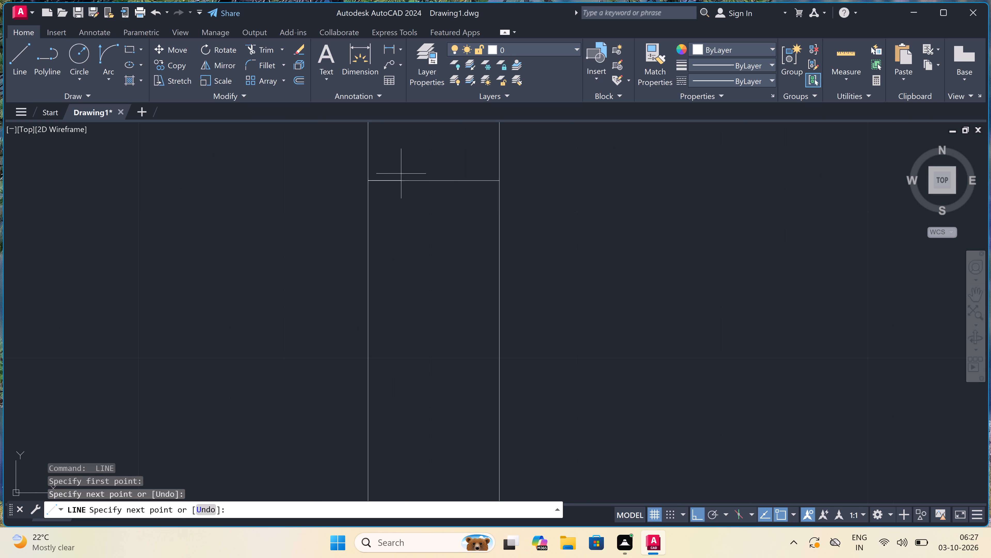
click(436, 182)
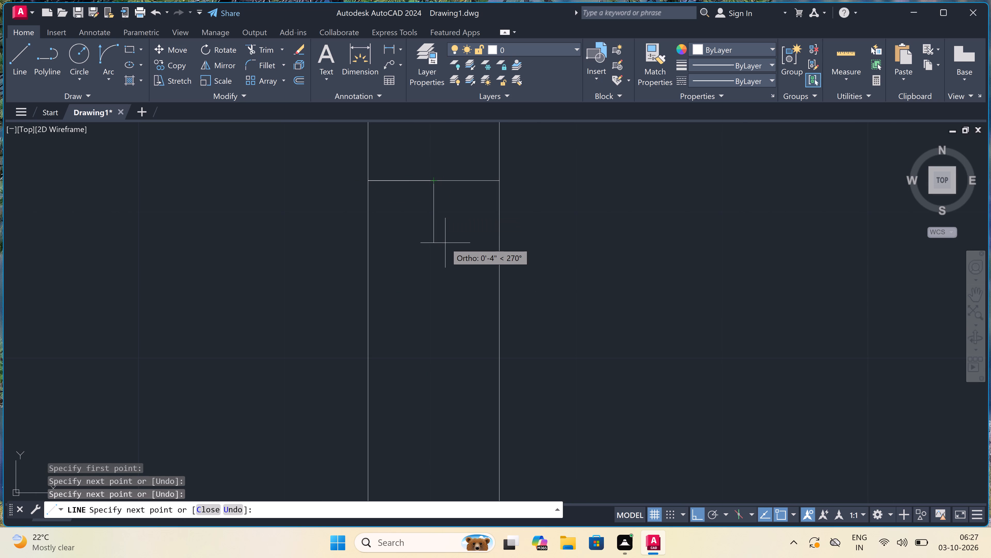
key(2)
text(")
key(space)
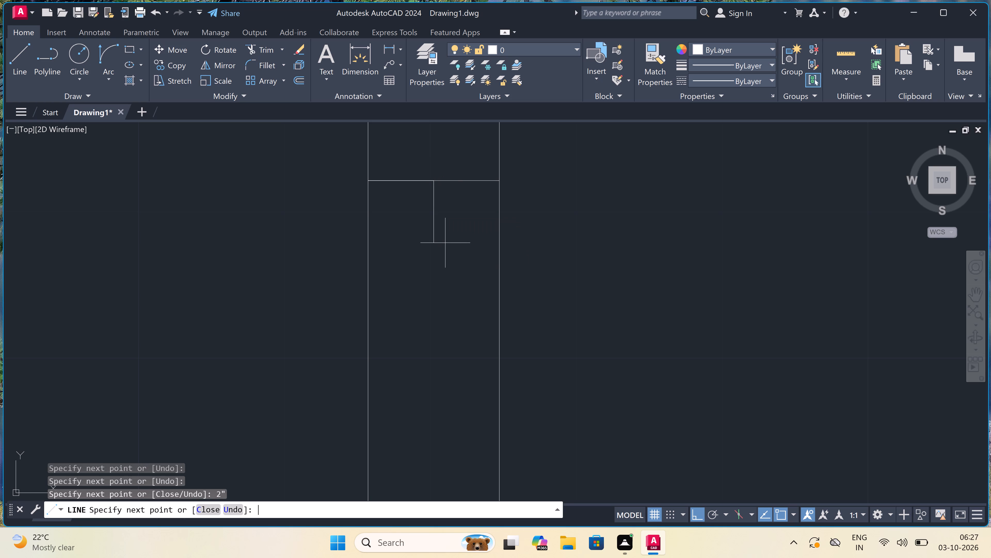
key(Escape)
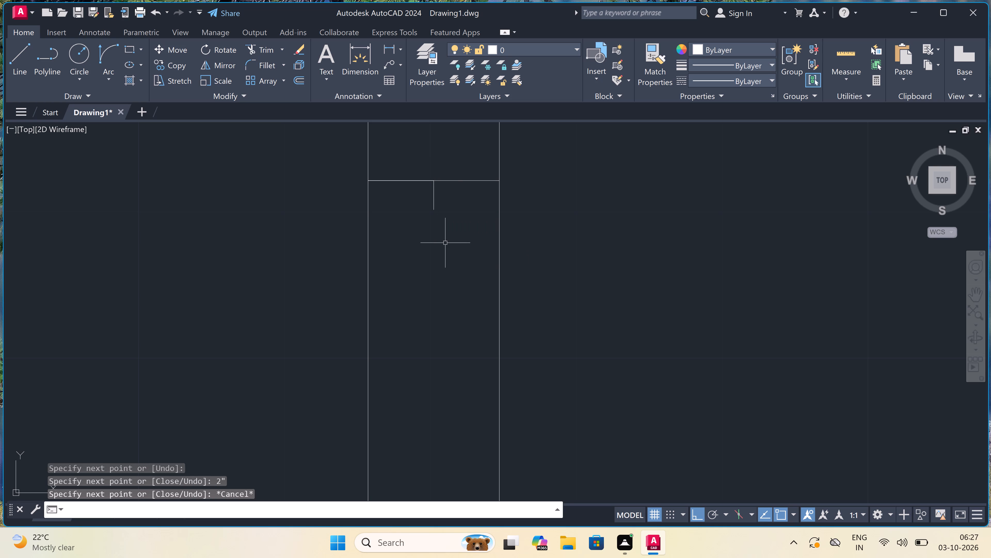
Draw the door swing arc from the leaf's free end to the north jamb's stop, starting in a northward direction.
scroll(446, 242, down, 2)
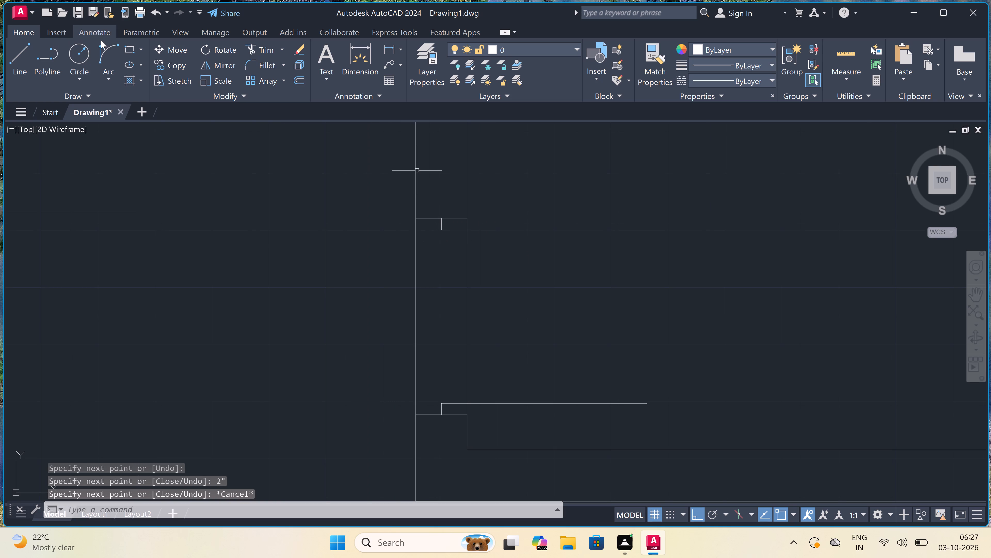
click(105, 47)
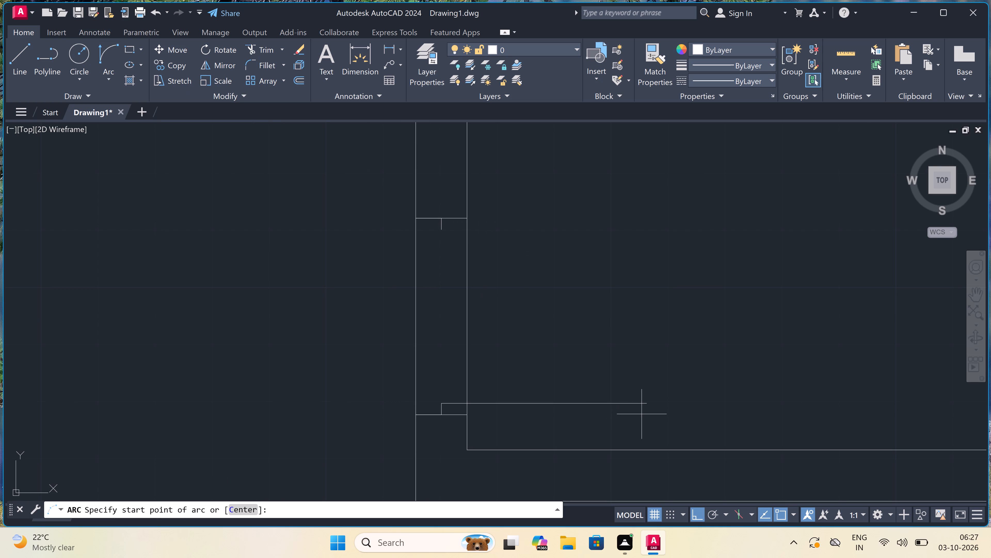
click(648, 406)
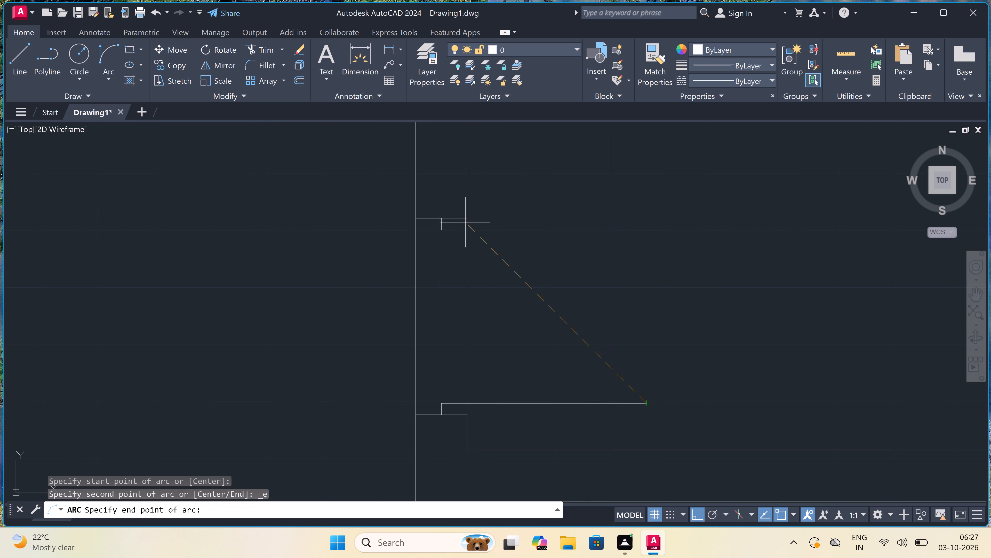
click(442, 230)
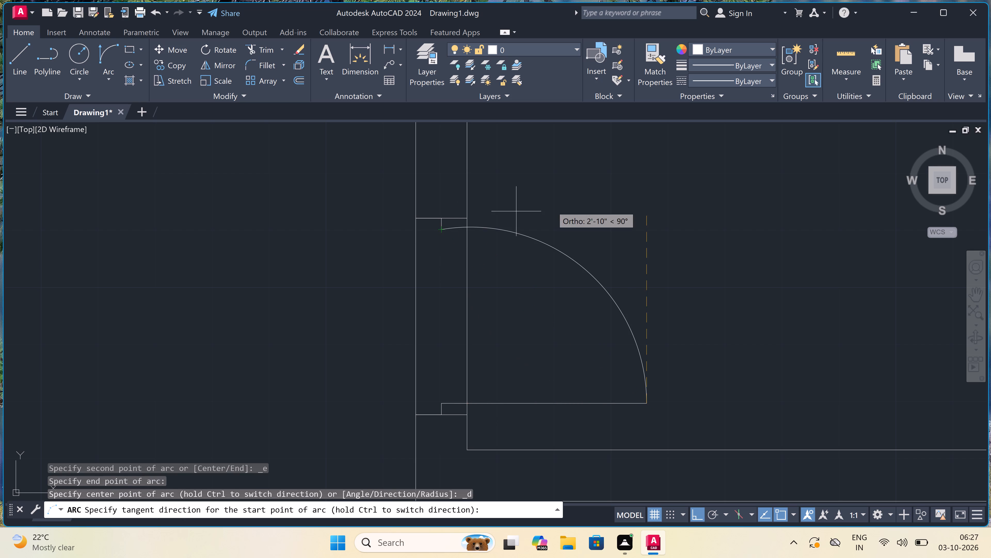
click(559, 206)
Trim both faces of the west wall between the jambs to open the new doorway.
text(tr)
key(space)
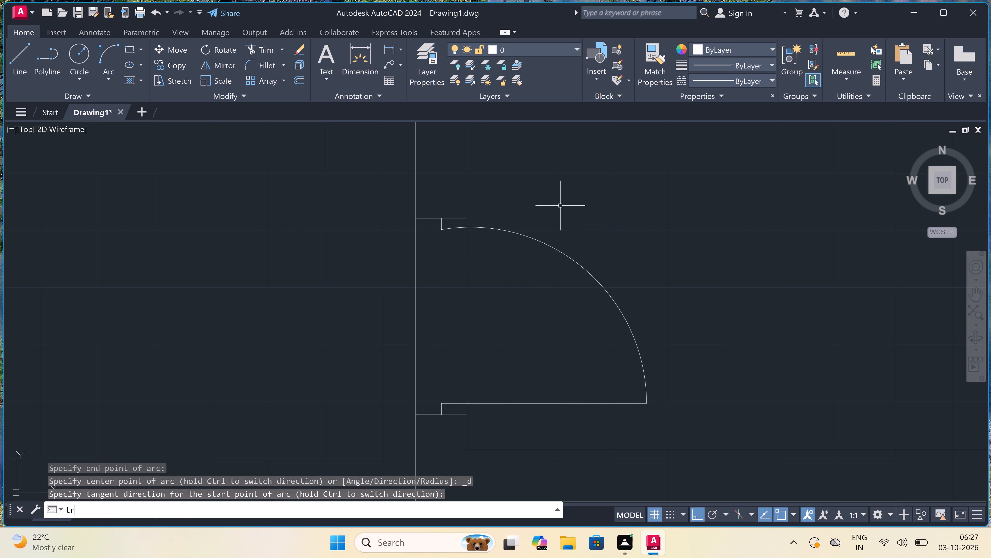
click(524, 299)
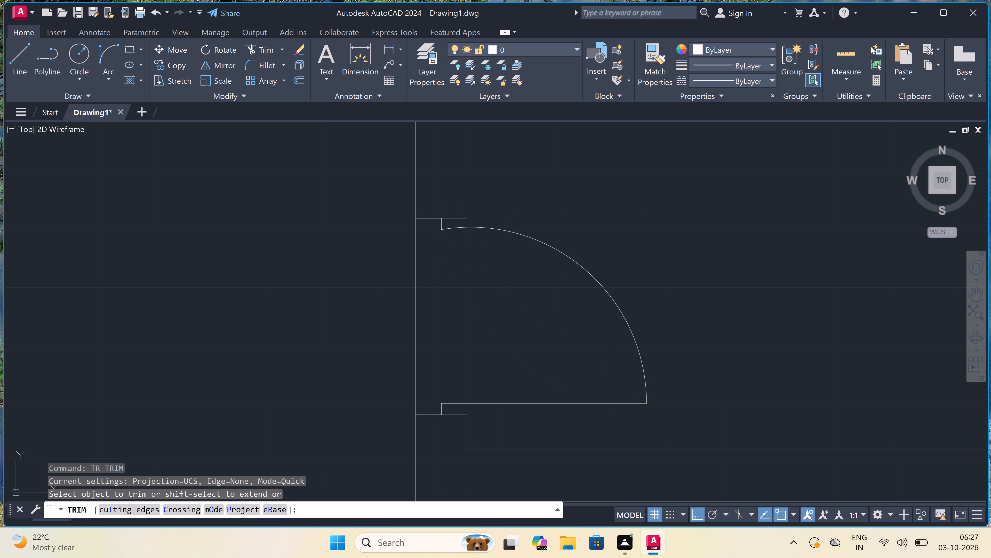
click(299, 323)
scroll(302, 320, down, 3)
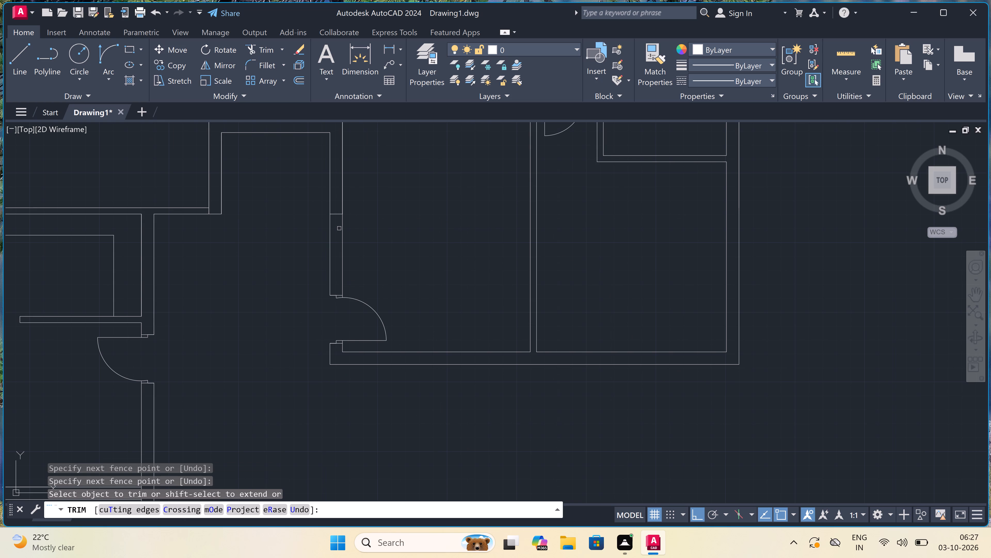
scroll(339, 228, up, 1)
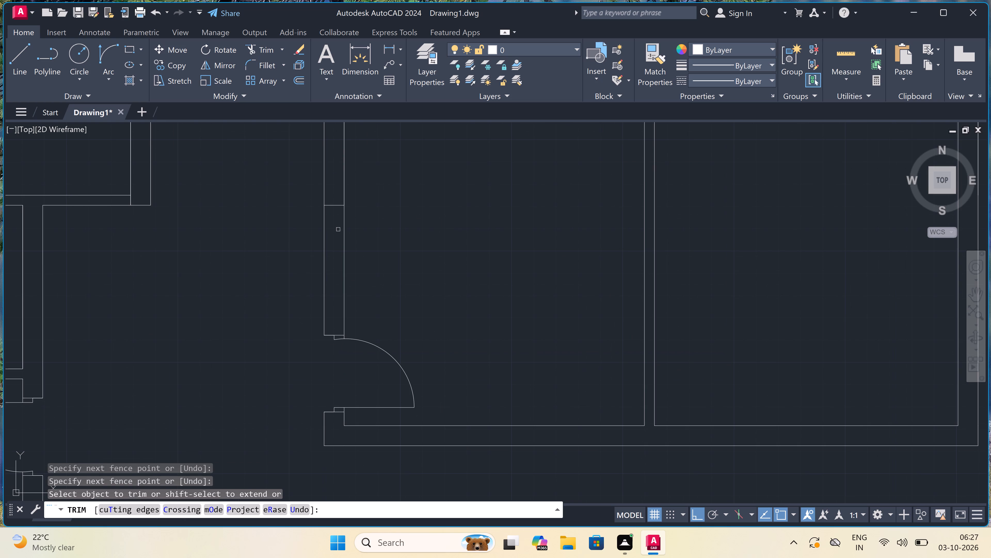
scroll(210, 281, down, 3)
scroll(207, 249, up, 1)
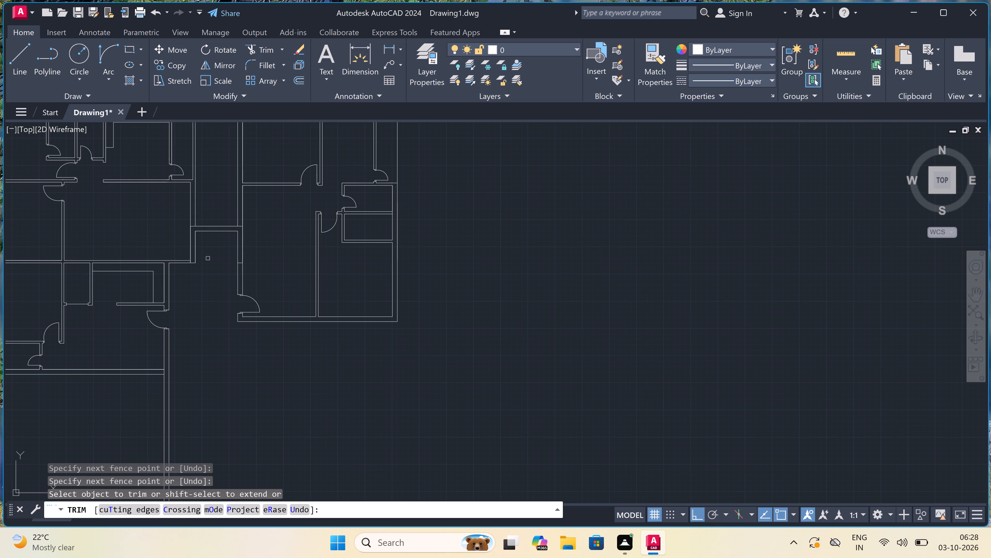
scroll(207, 249, up, 2)
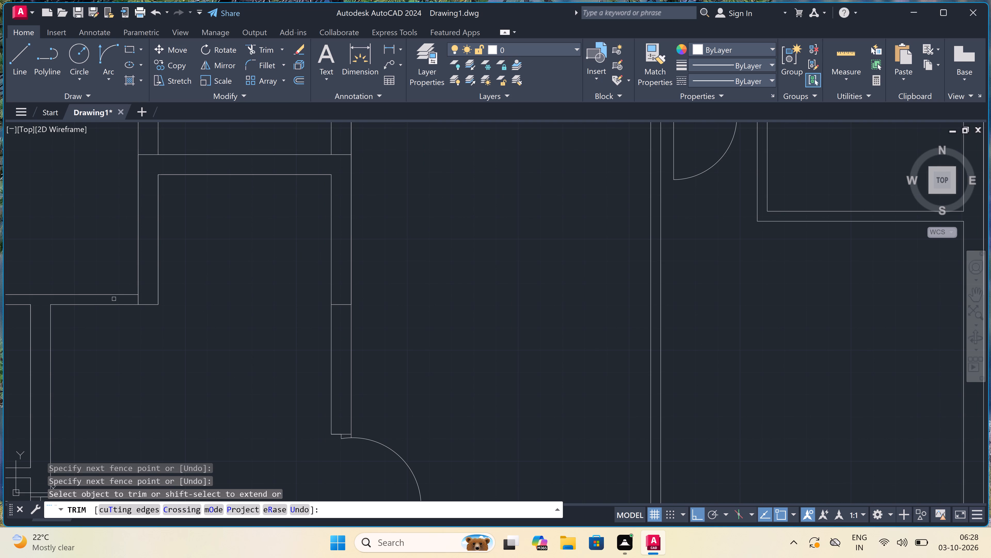
key(Escape)
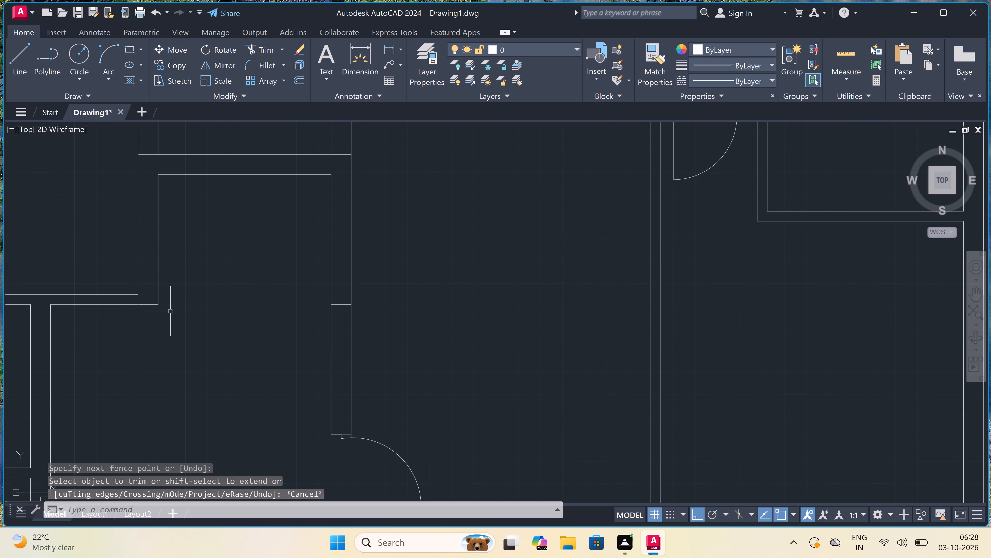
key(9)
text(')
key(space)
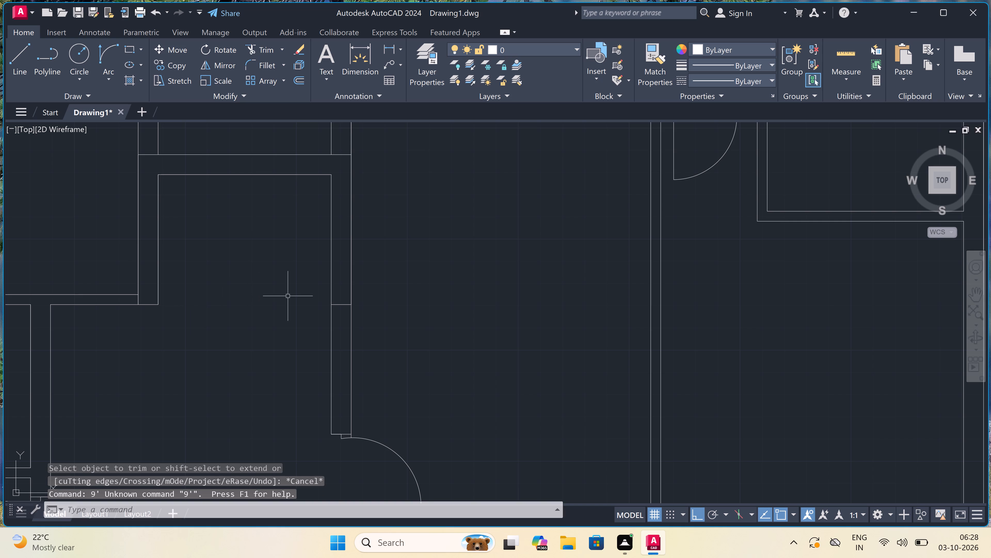
Draw a line 9" north from the cross line in the bay's east wall, continuing west to the outer face of the bay's west wall.
text(l)
key(space)
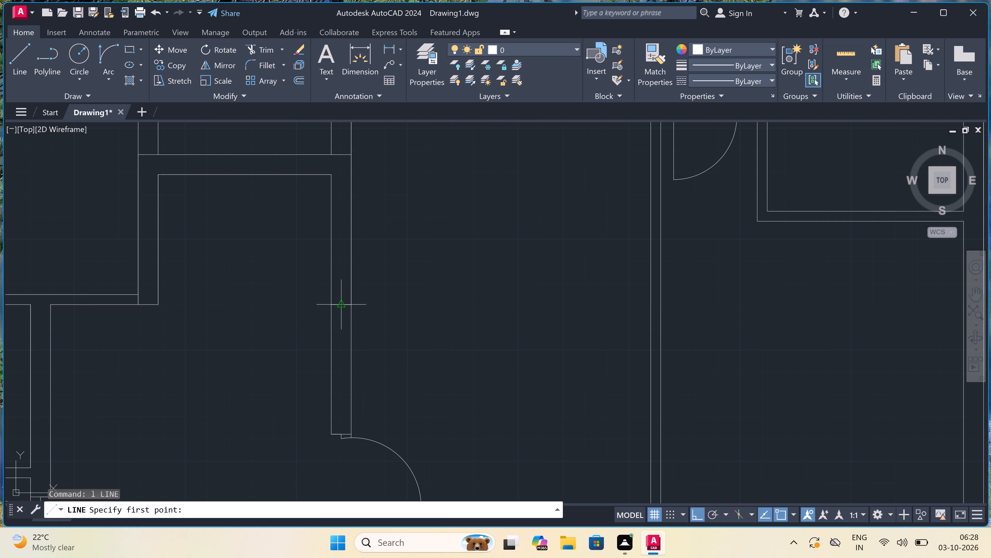
click(352, 306)
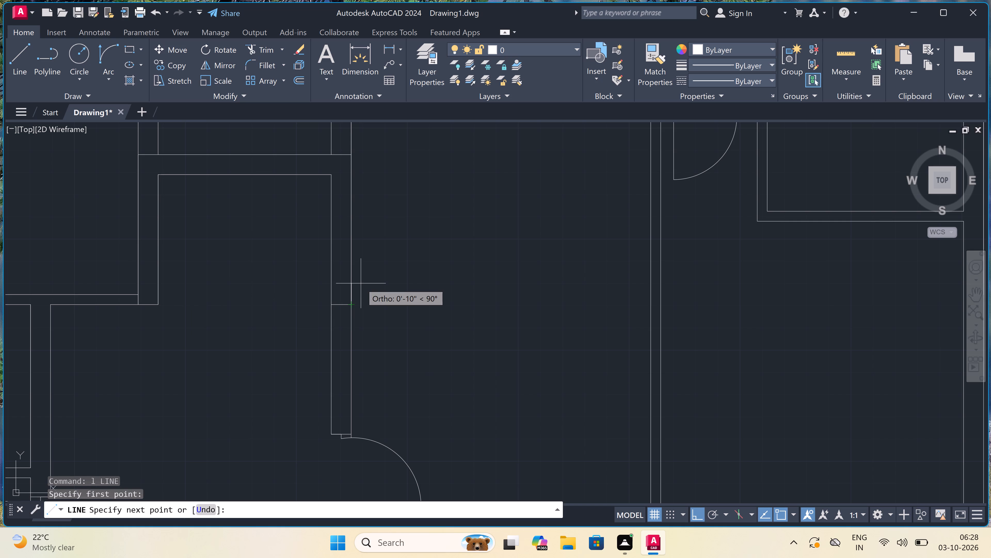
key(9)
key(apostrophe)
key(BackSpace)
text(")
key(space)
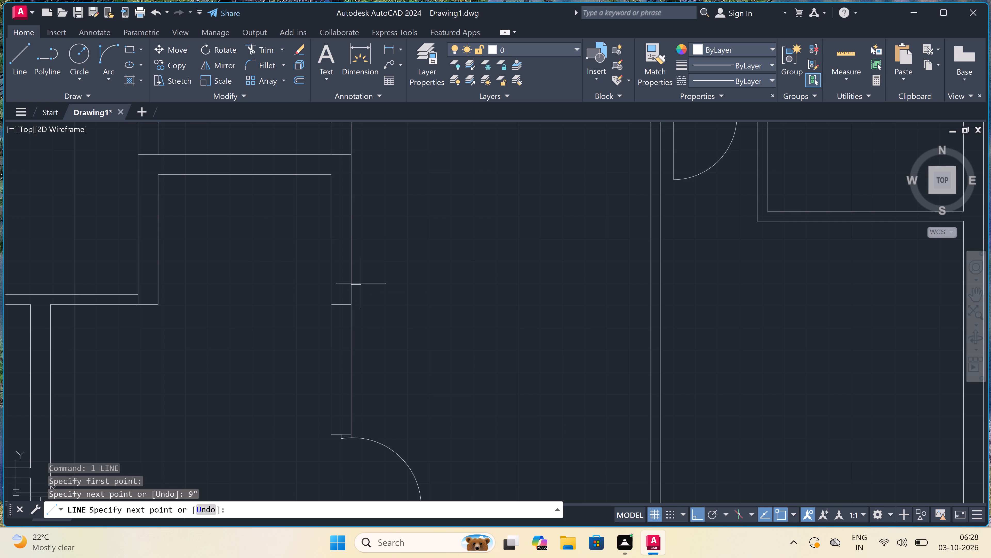
click(137, 284)
key(Escape)
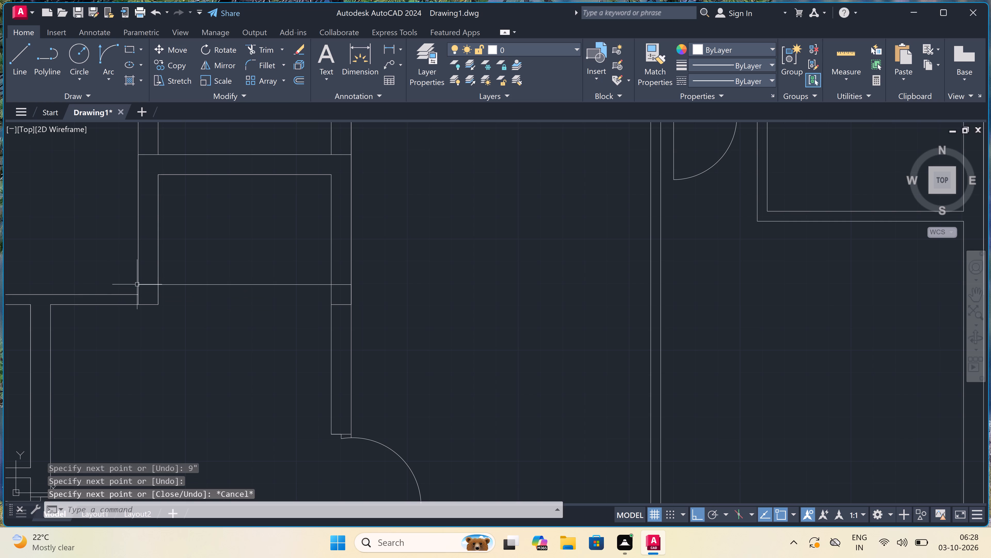
Trim the new horizontal line between the bay's two walls, keeping only the short segments inside each wall's thickness.
text(tr)
key(space)
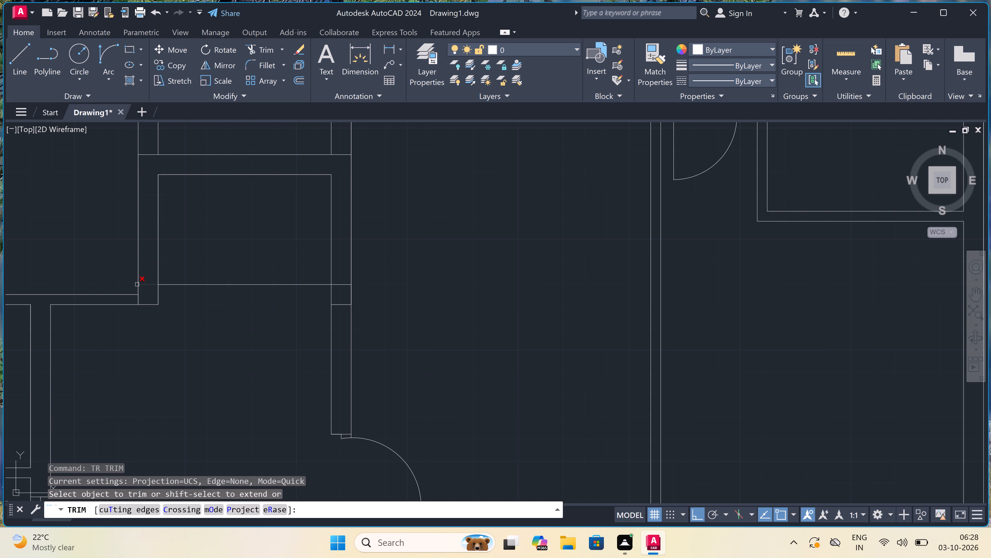
click(227, 259)
click(234, 366)
scroll(235, 365, down, 3)
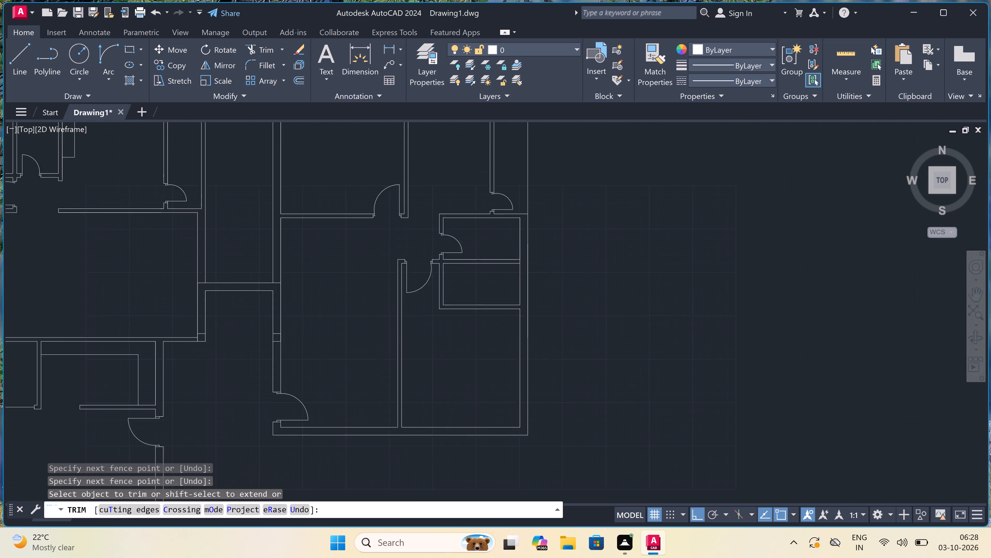
scroll(225, 365, up, 2)
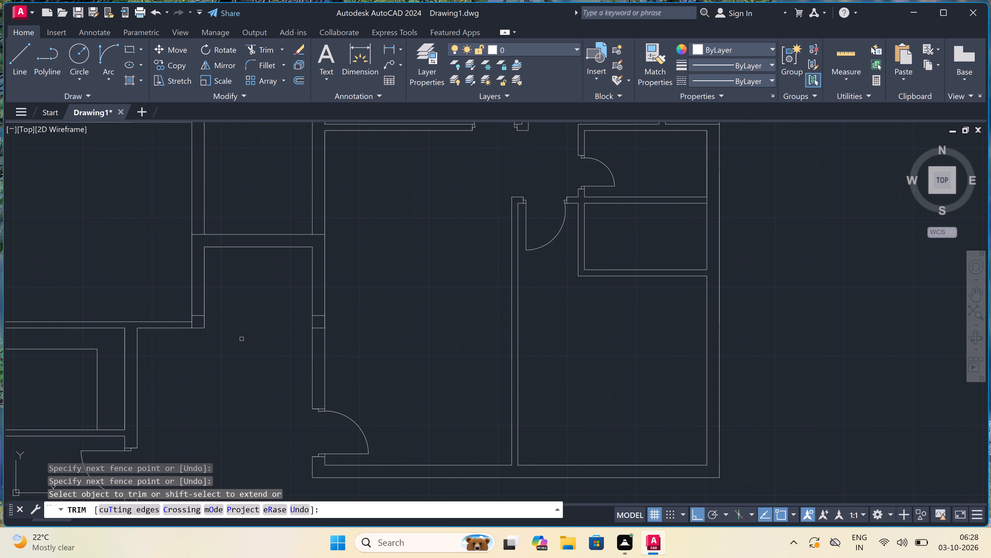
Undo the last trim of the horizontal line across the central bay and leave the Trim command.
key(ctrl+z)
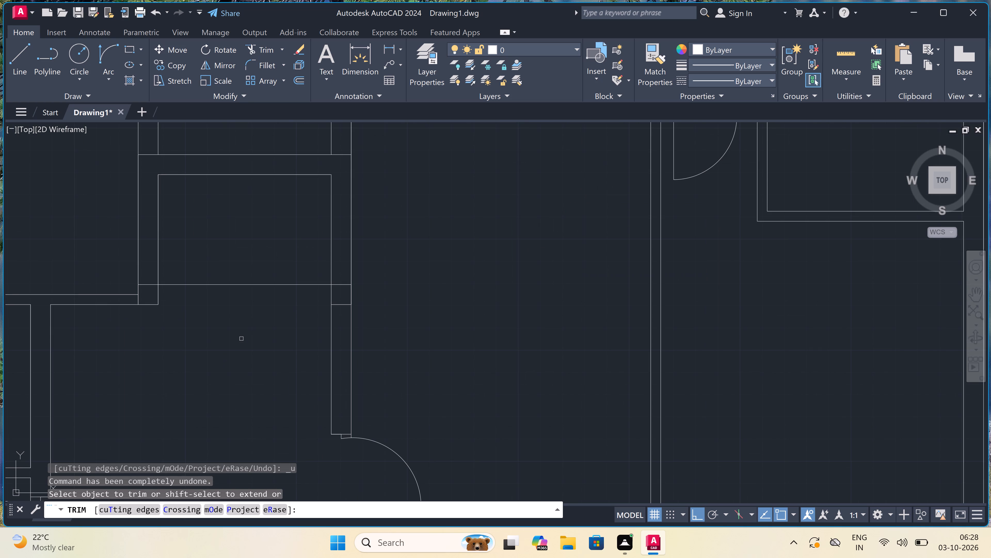
key(ctrl+z)
key(Escape)
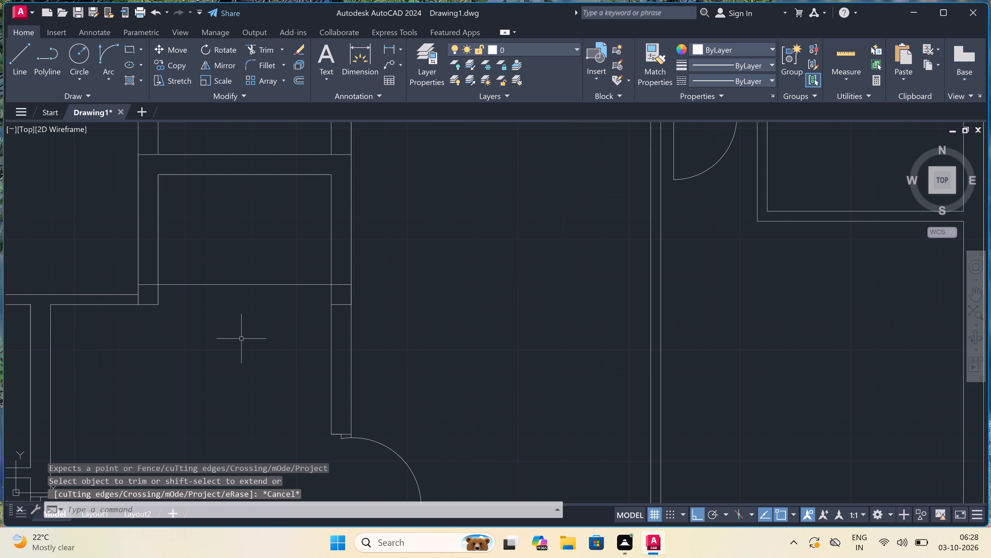
Draw a horizontal line from the southeast corner of the bay's west wall to the inner face of its east wall.
text(l)
key(space)
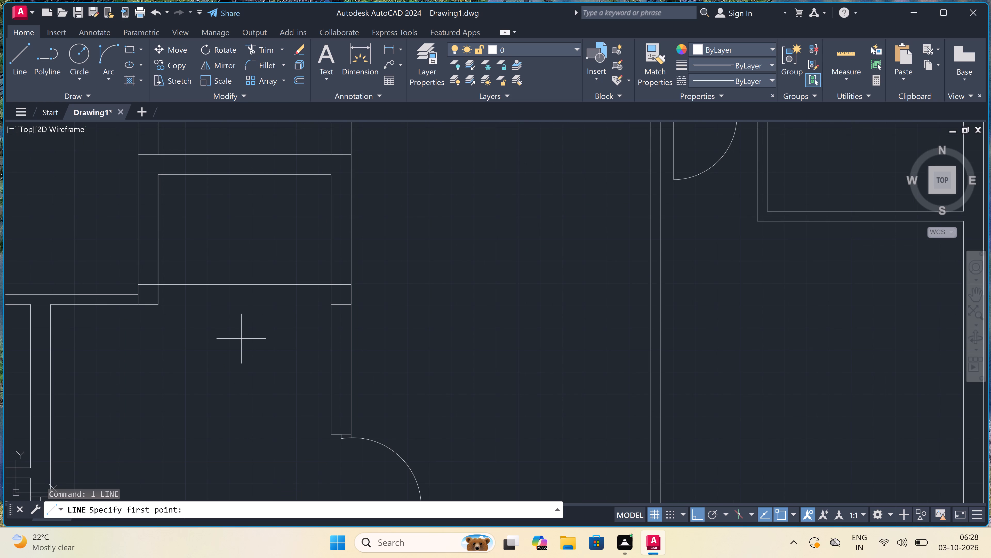
click(157, 306)
click(327, 304)
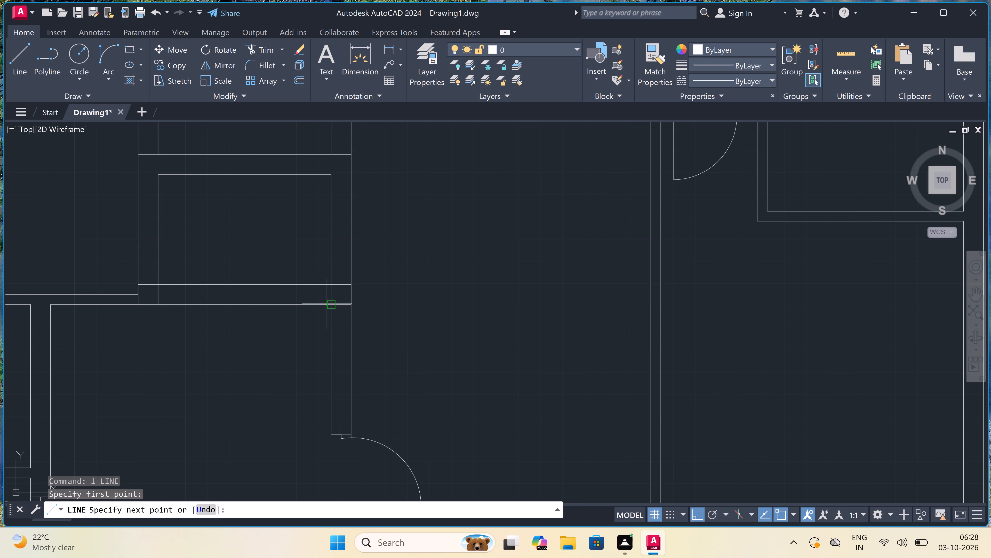
key(Escape)
Draw two short vertical jamb lines across the bay's south wall, one toward each end, to mark an opening.
key(space)
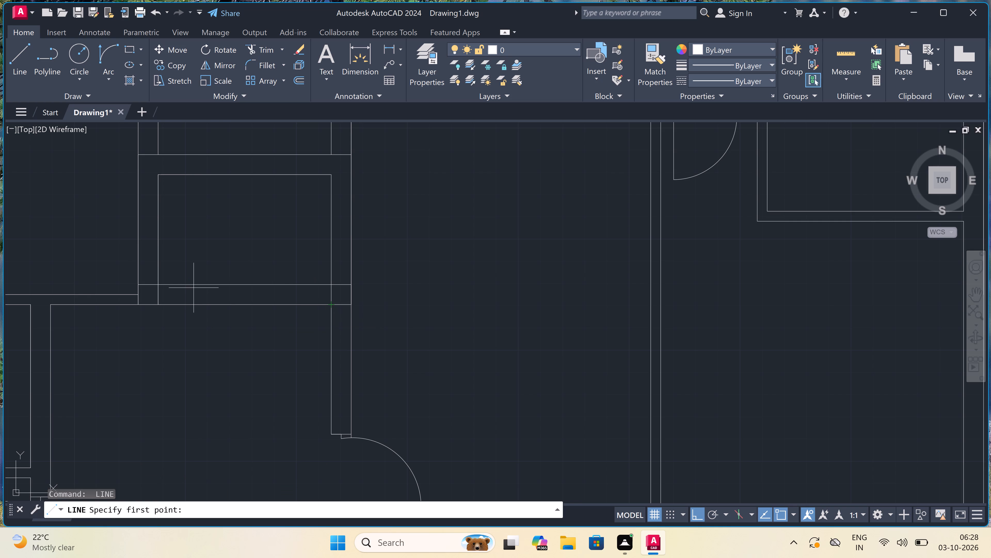
click(202, 282)
click(201, 304)
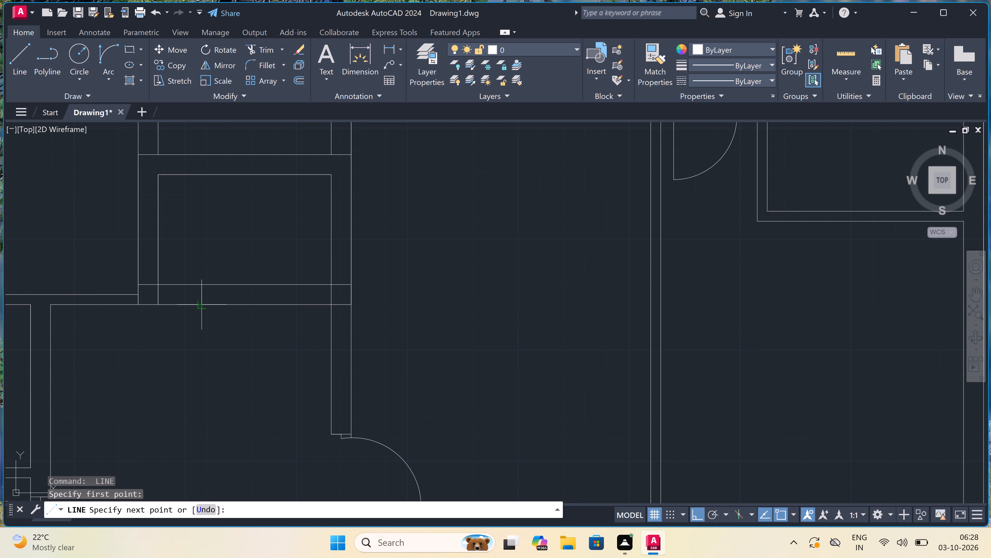
key(Escape)
key(space)
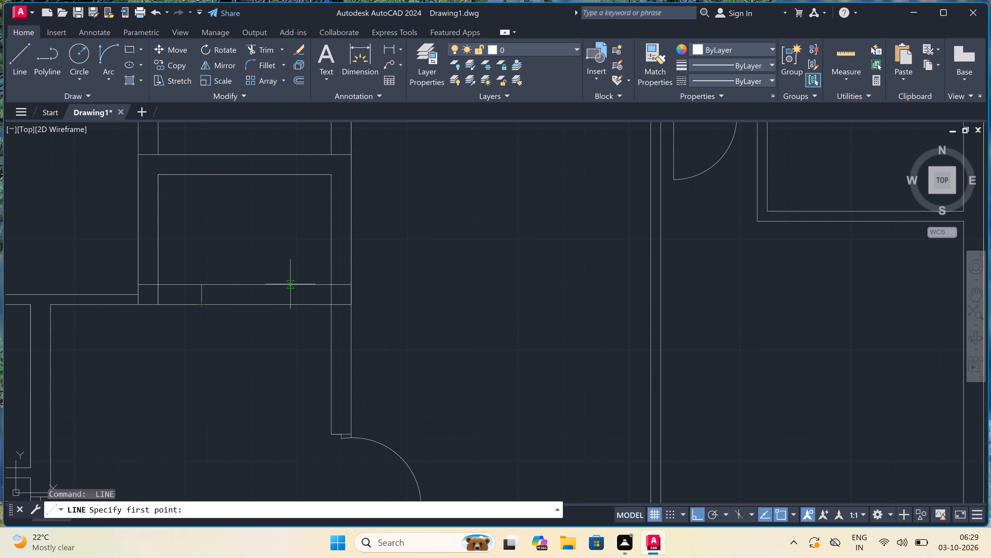
click(292, 283)
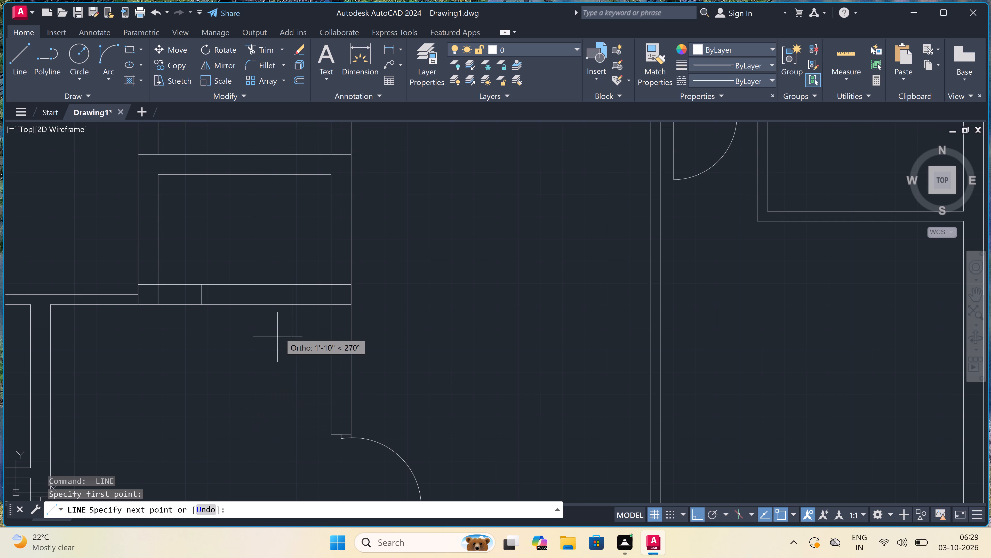
click(294, 304)
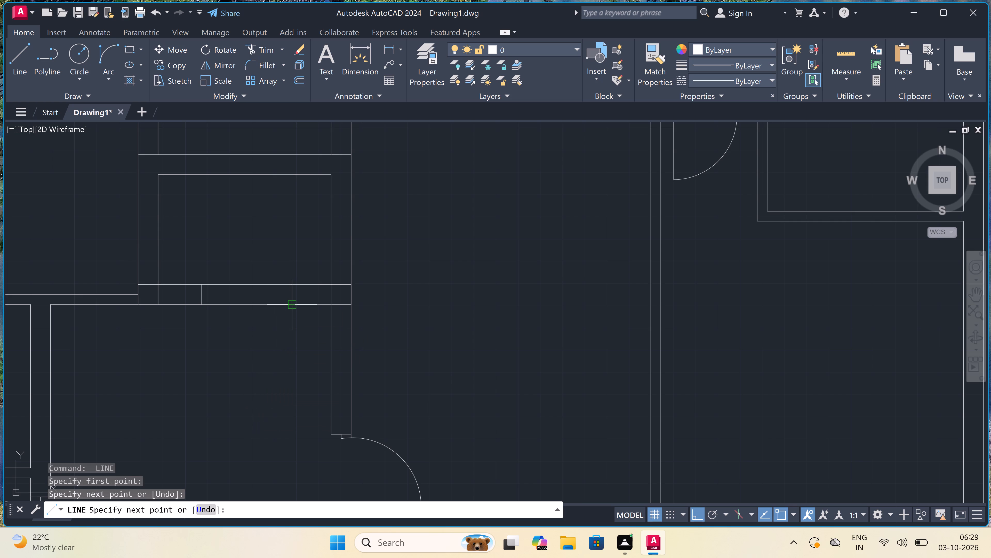
key(Escape)
Trim both faces of the bay's south wall between the two jamb lines to open the passage.
text(tr)
key(space)
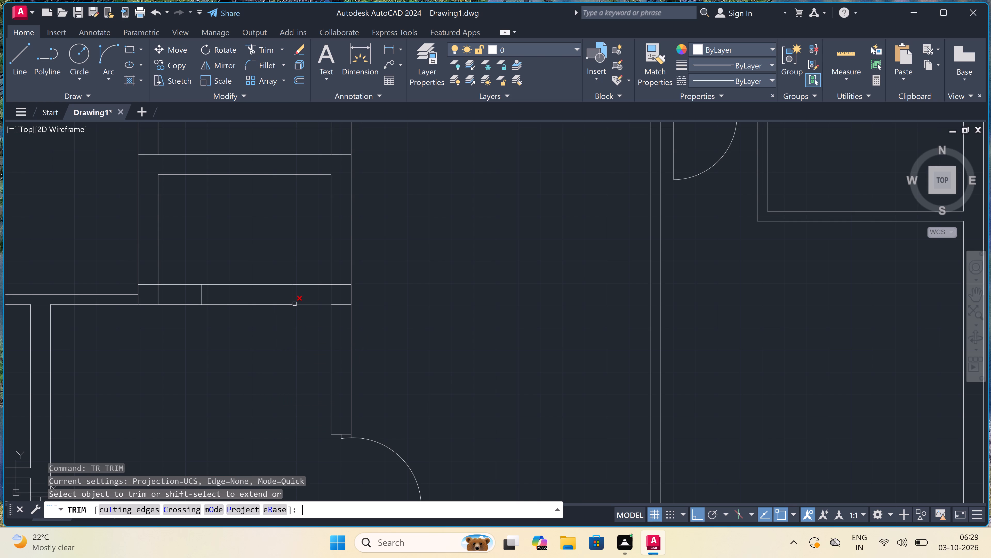
click(226, 273)
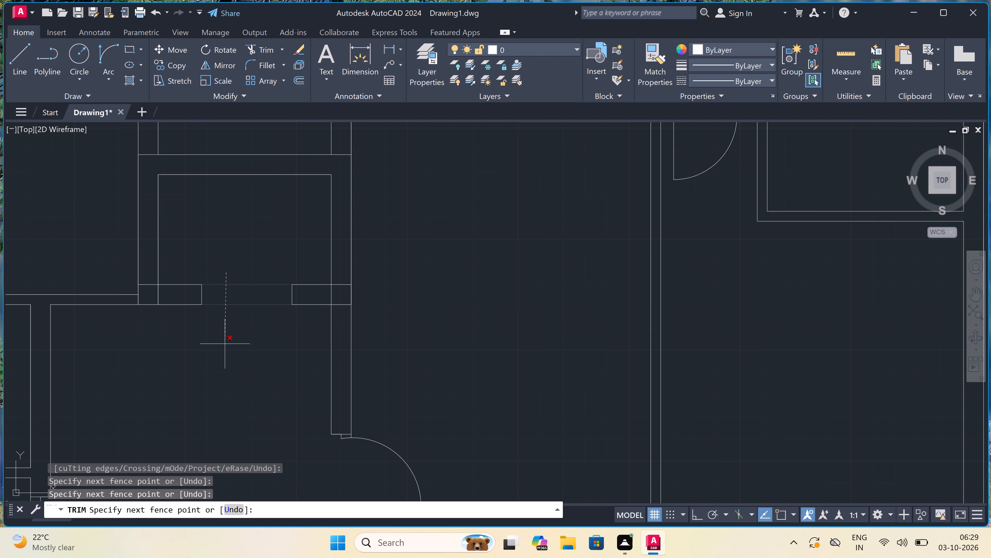
click(226, 349)
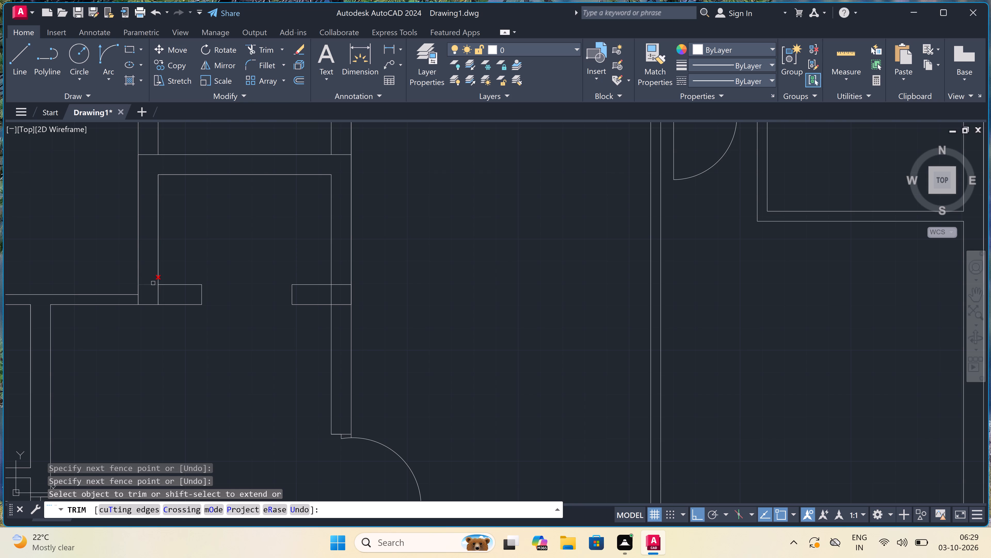
Trim the overlapping lines where the south wall's west stub meets the bay's west wall so the two join cleanly.
scroll(154, 282, up, 2)
click(151, 275)
click(143, 308)
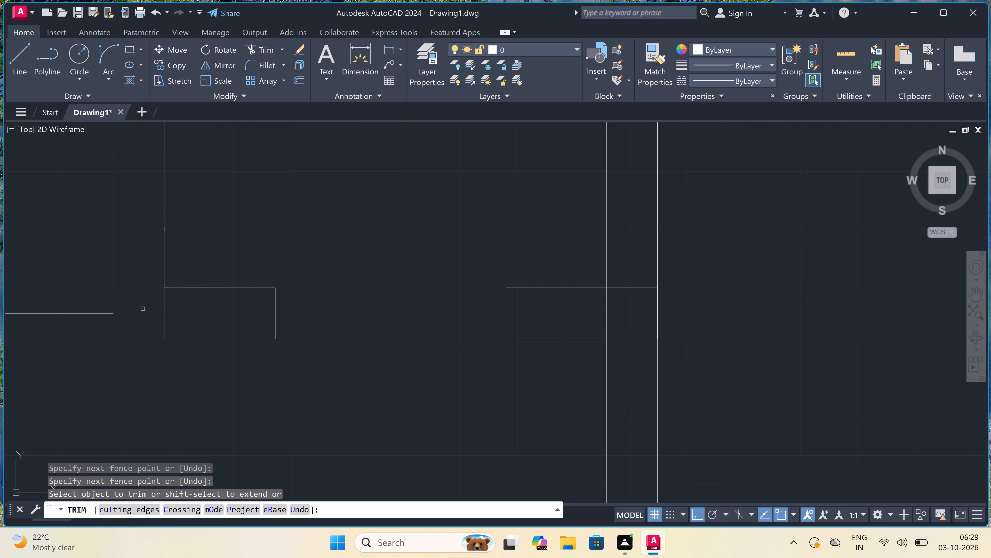
double_click(138, 316)
click(203, 313)
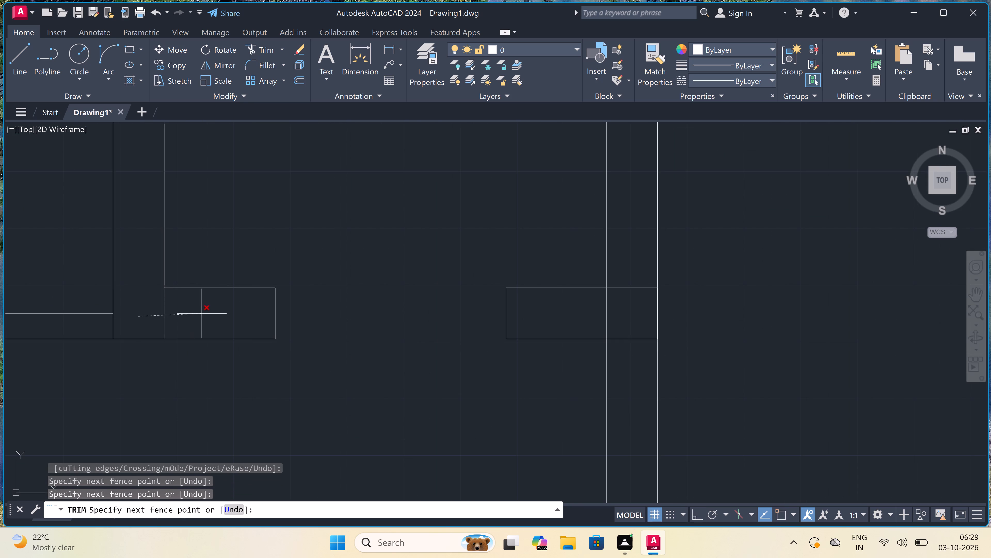
Trim the crossing lines where the south wall's east stub meets the bay's east wall so the two join cleanly.
scroll(203, 313, down, 2)
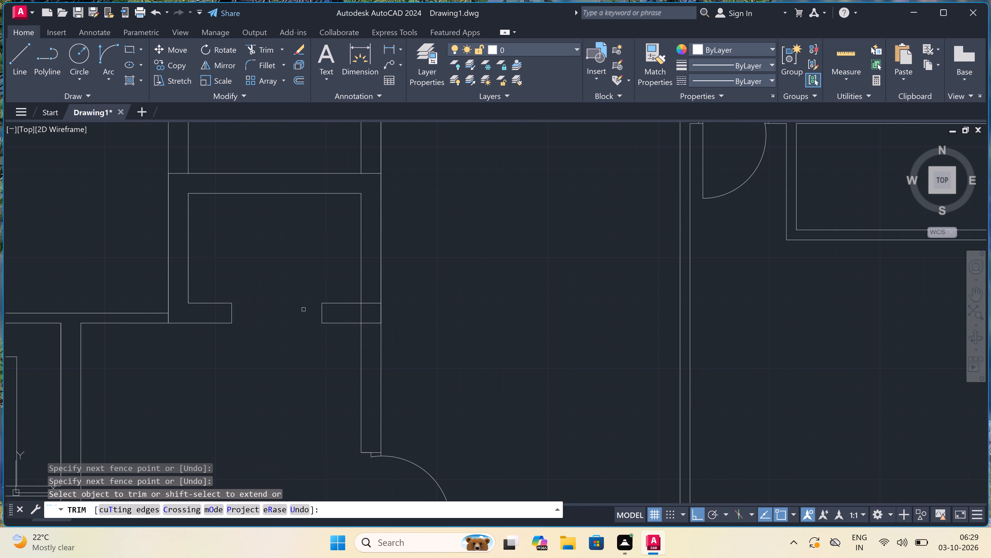
scroll(373, 311, up, 2)
click(375, 276)
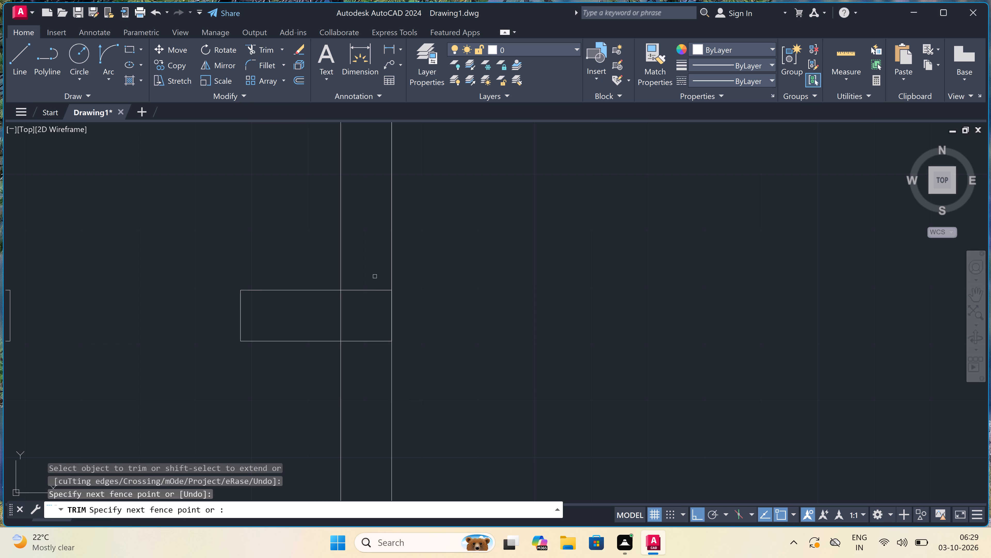
click(381, 431)
click(372, 324)
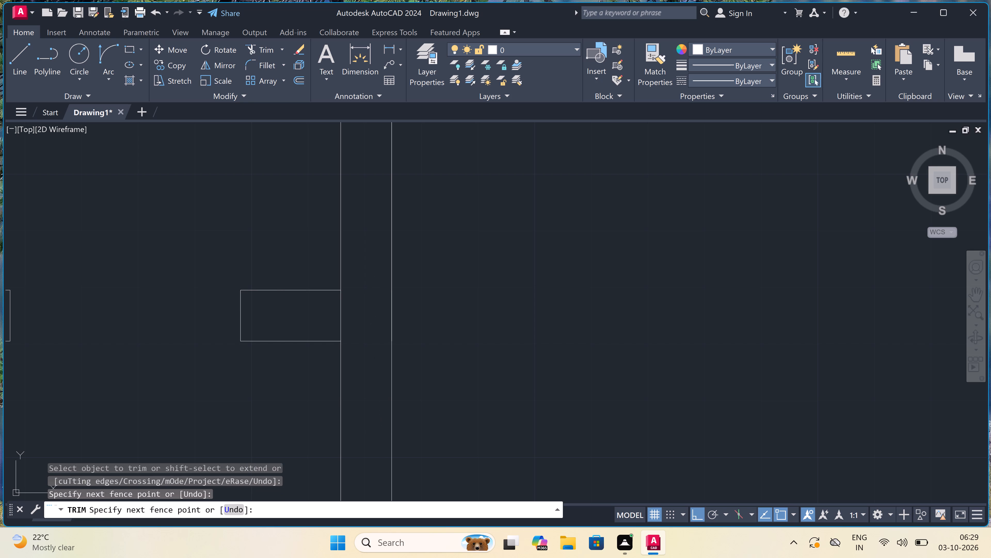
click(294, 318)
scroll(295, 317, down, 5)
scroll(250, 325, up, 2)
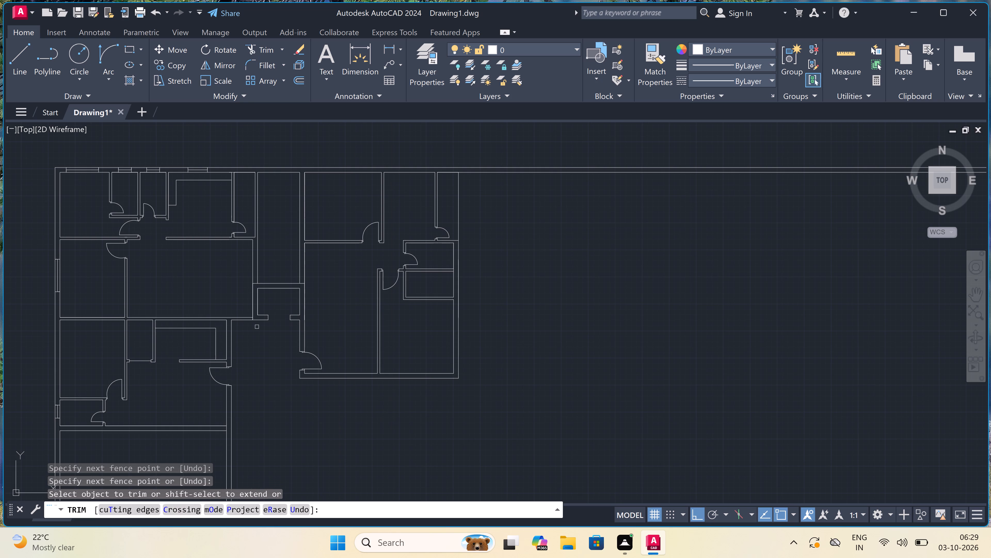
scroll(250, 325, up, 1)
key(Escape)
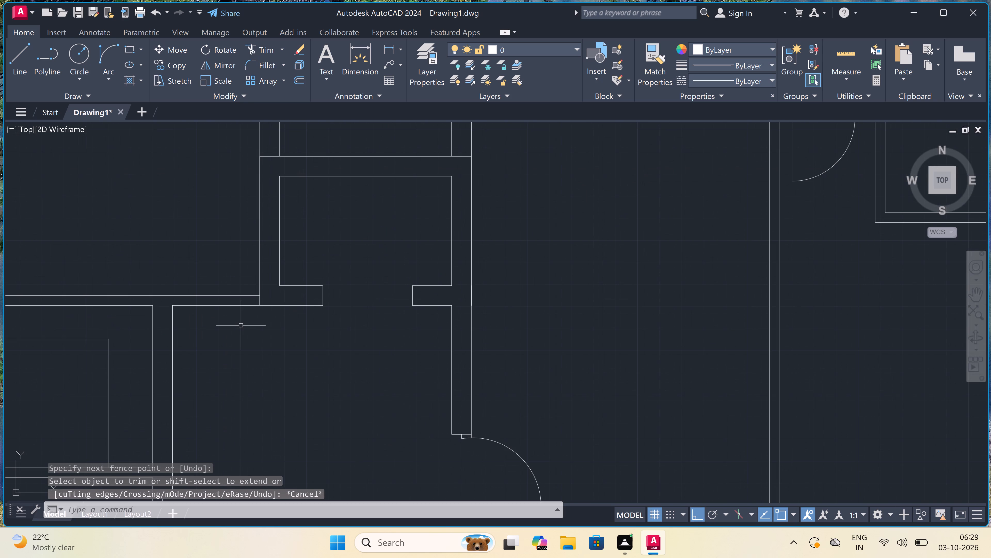
Draw a 9" thick wall stub south of the bay, from the adjacent west wall east to align with the bay west wall's inner face.
text(l)
key(space)
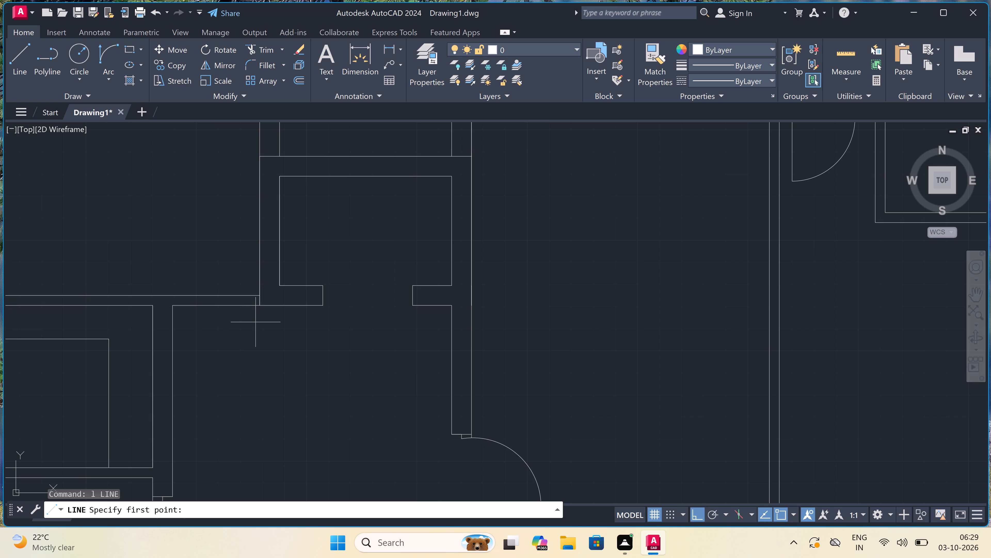
scroll(216, 352, down, 1)
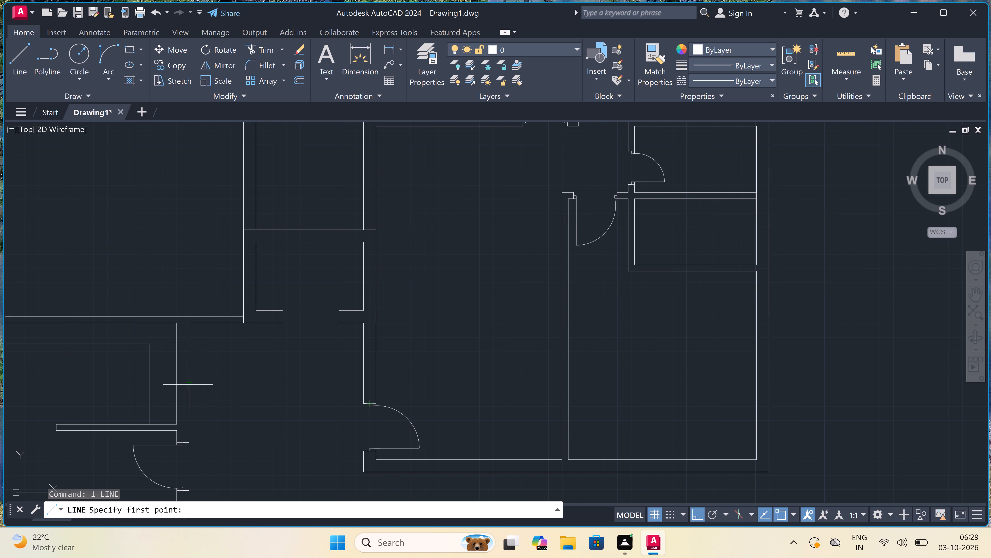
click(191, 392)
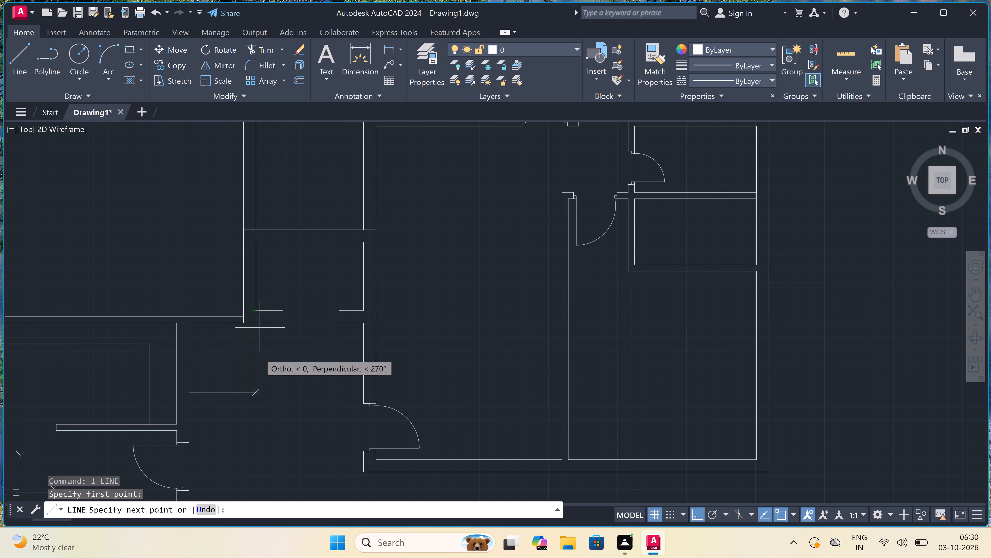
click(255, 392)
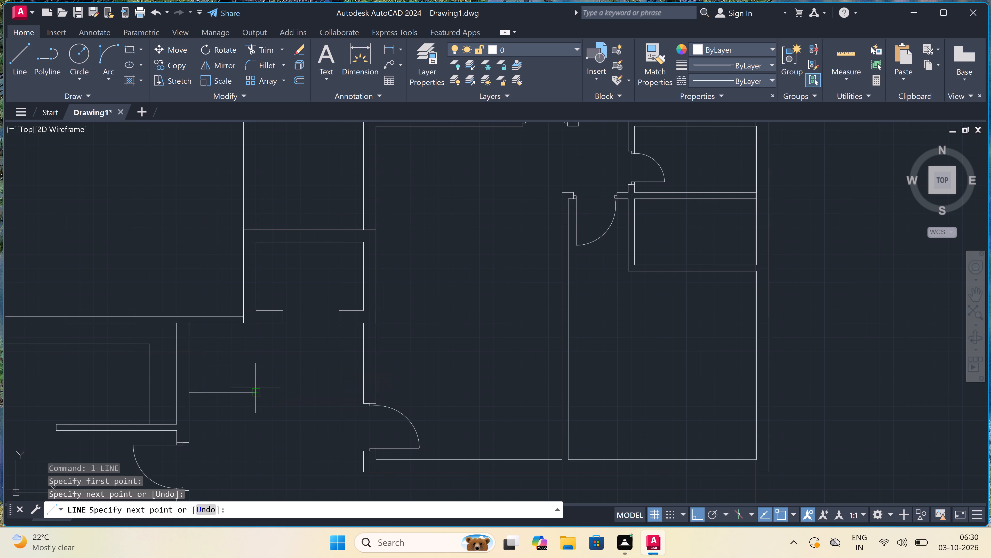
text(9")
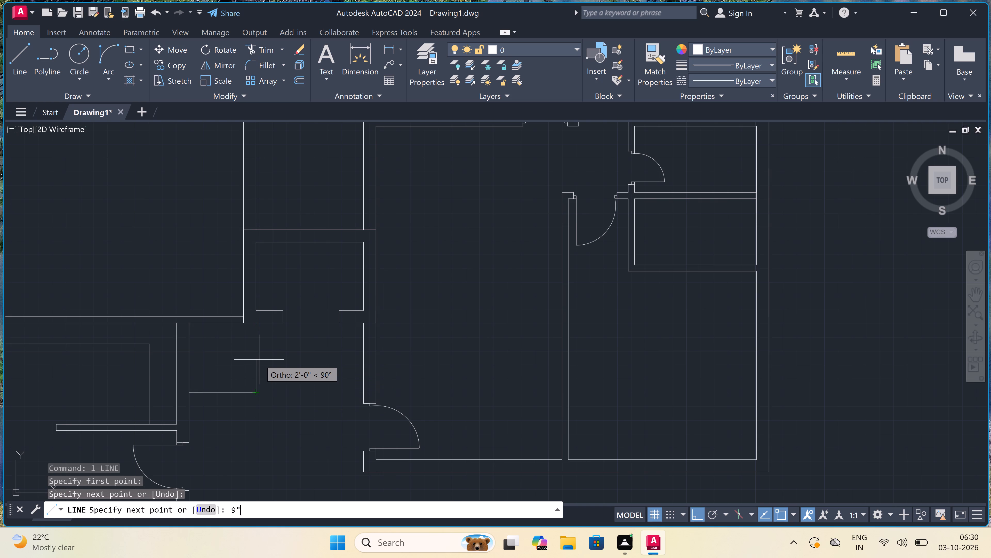
key(space)
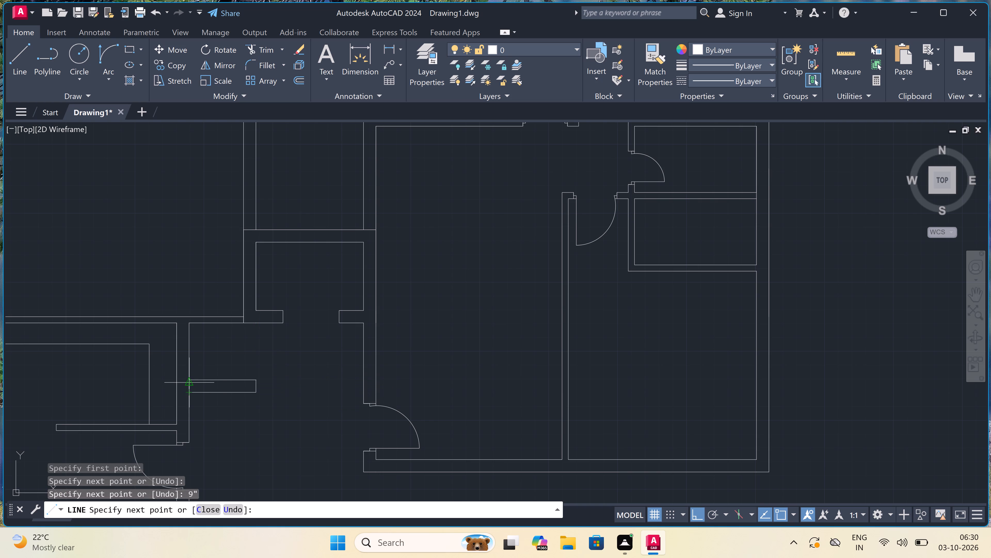
scroll(187, 381, up, 3)
click(197, 375)
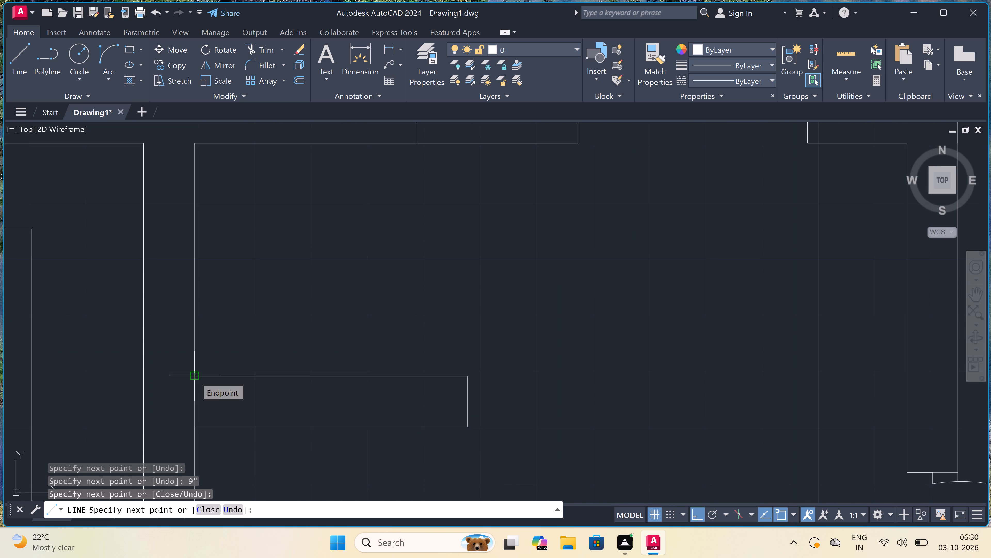
key(Escape)
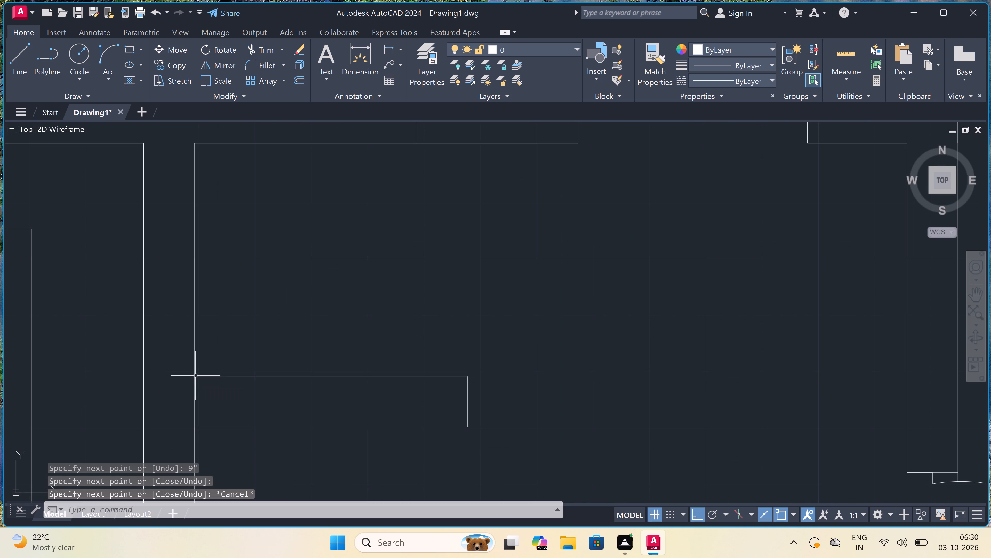
Draw a 9" thick vertical wall extending the bay's west wall south to the new stub, returning up to its outer face.
scroll(196, 376, down, 1)
scroll(225, 368, down, 1)
scroll(279, 341, down, 1)
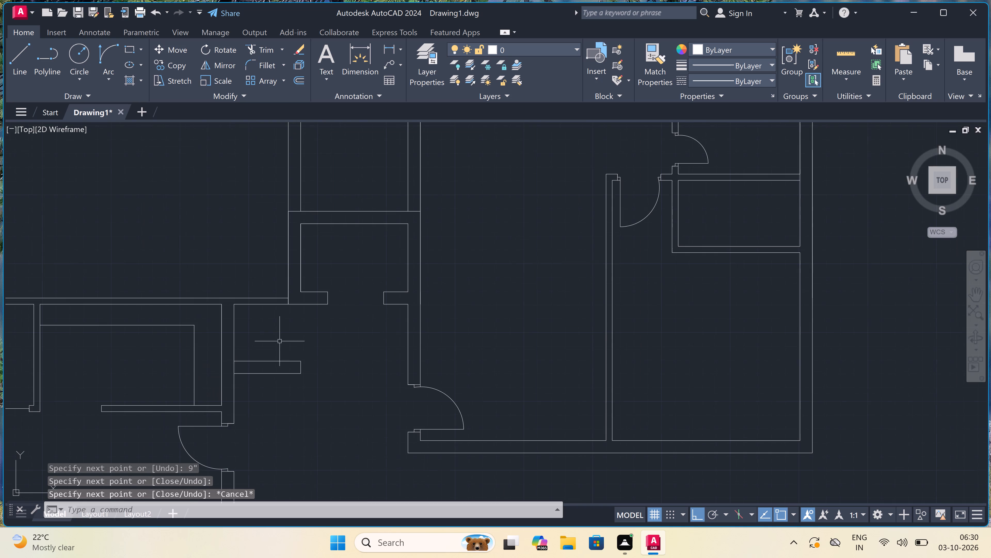
scroll(290, 334, up, 2)
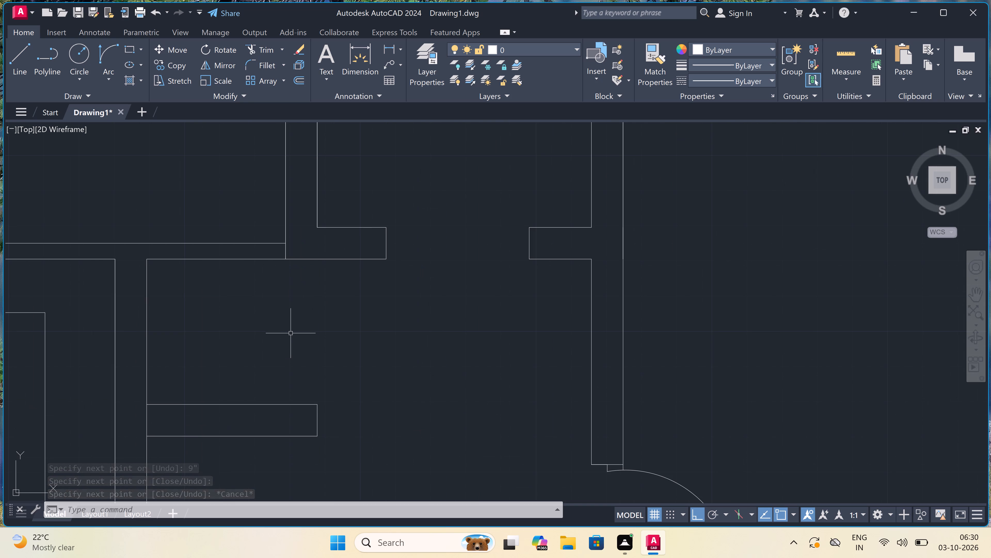
text(l)
key(space)
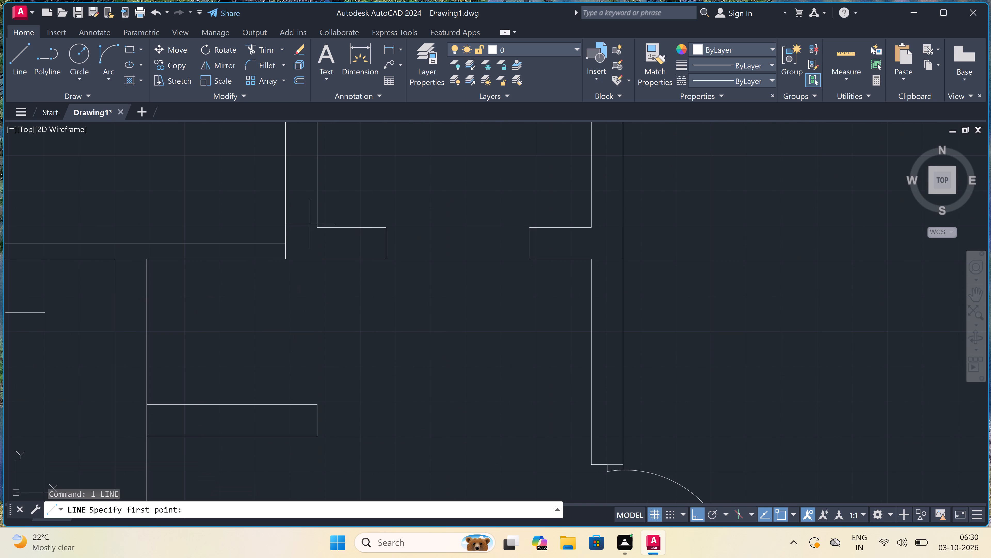
click(315, 229)
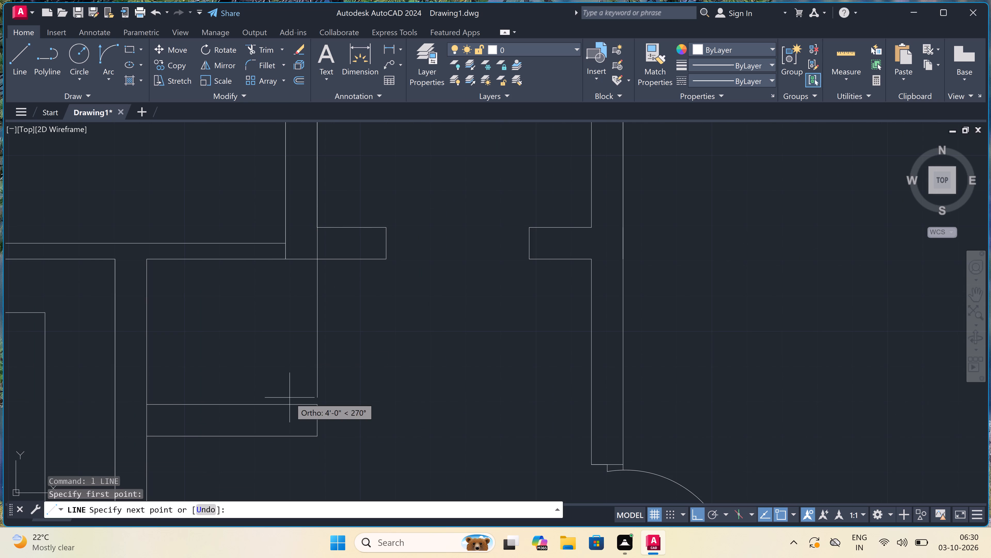
click(317, 404)
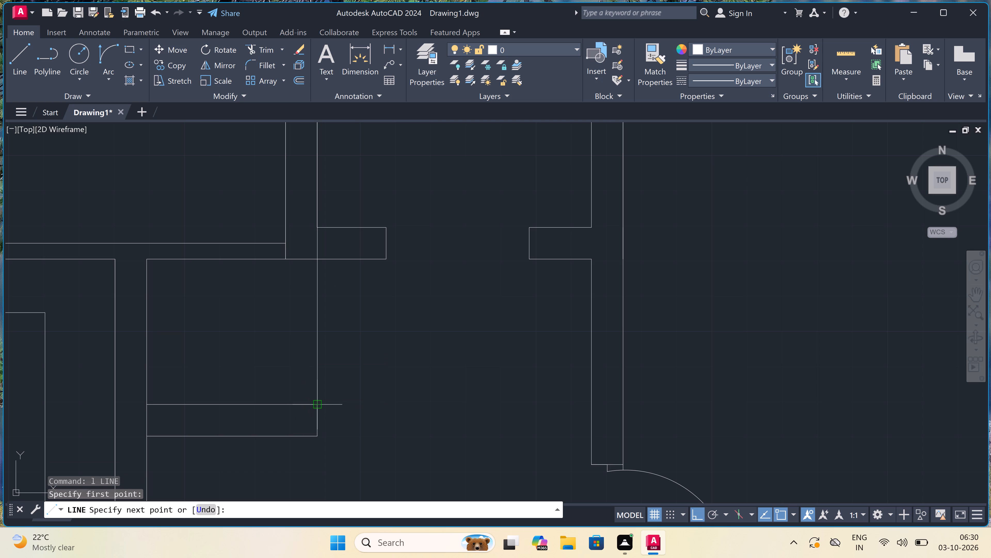
text(9")
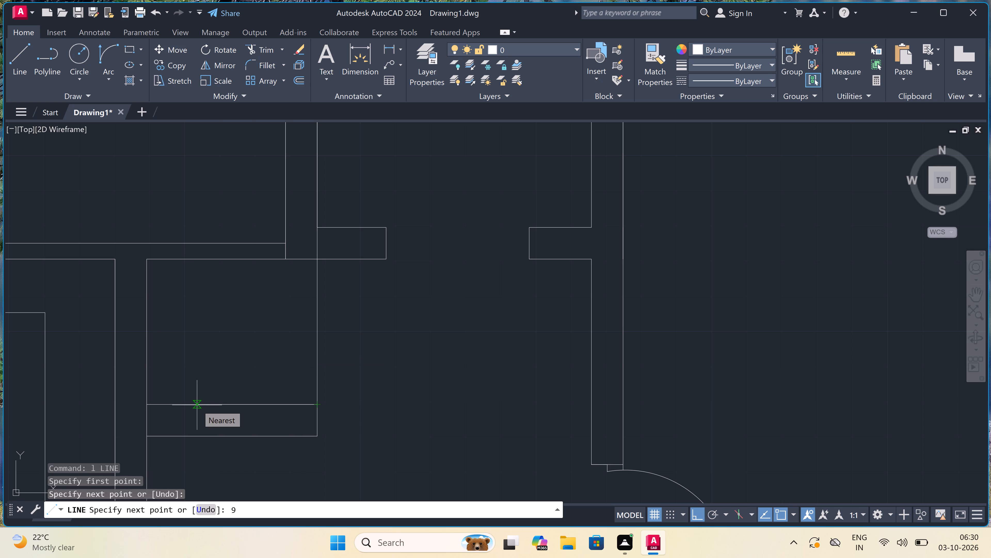
key(space)
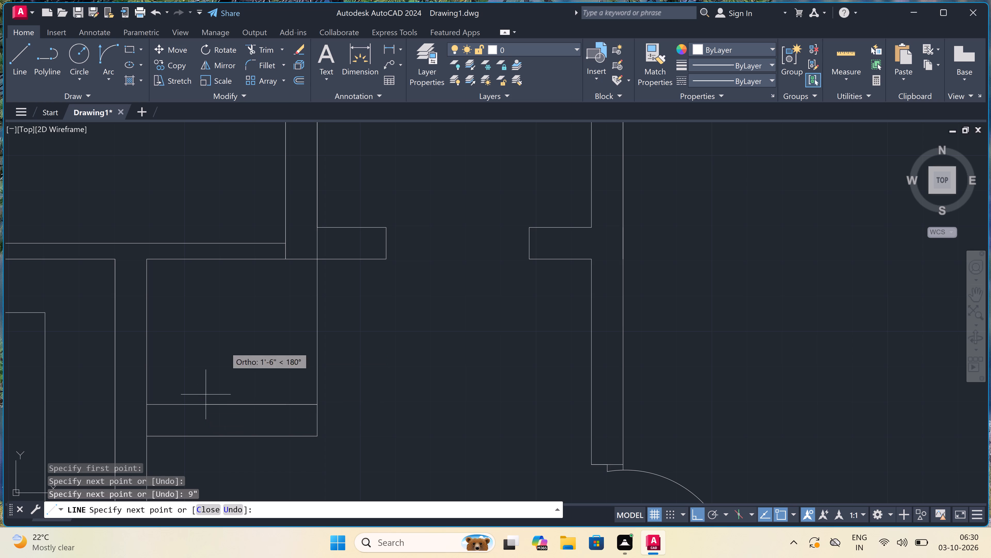
click(289, 258)
key(Escape)
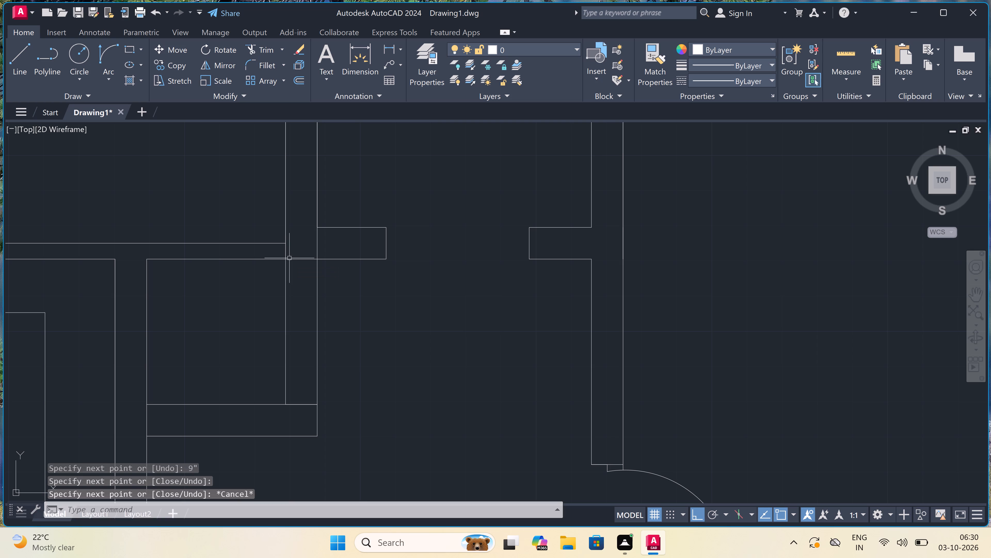
Draw a short vertical line extending the adjacent west wall's east face up to the upper line of the horizontal wall.
key(space)
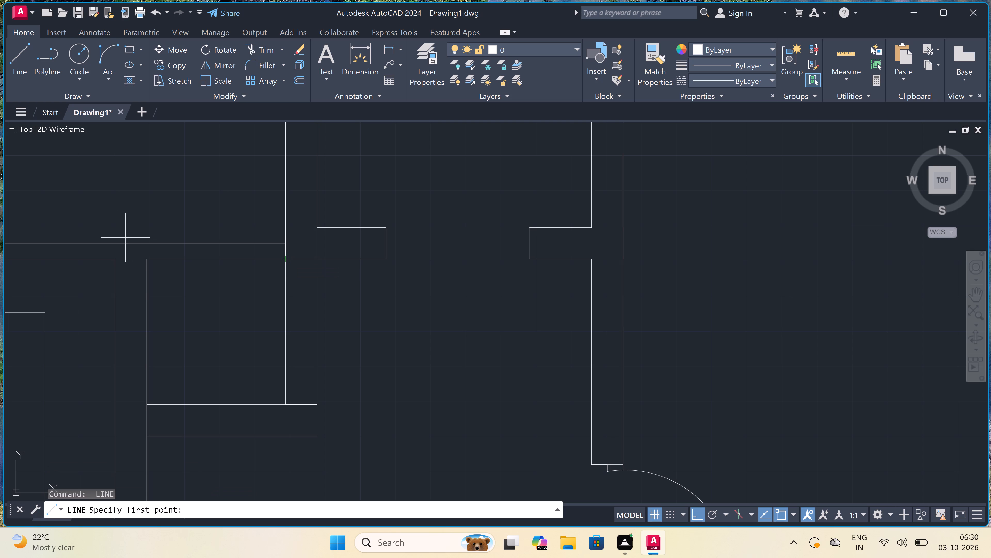
click(144, 261)
scroll(147, 247, up, 3)
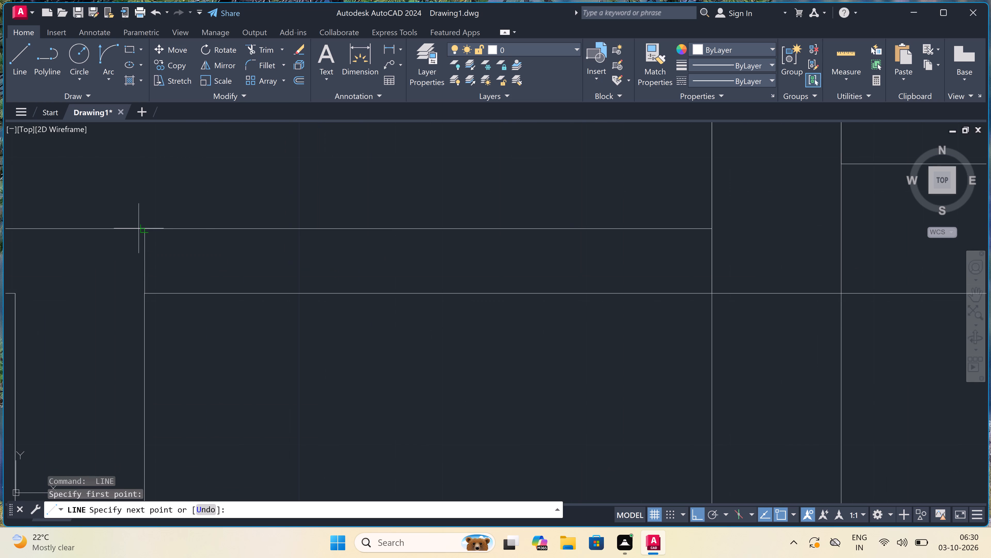
click(143, 228)
key(Escape)
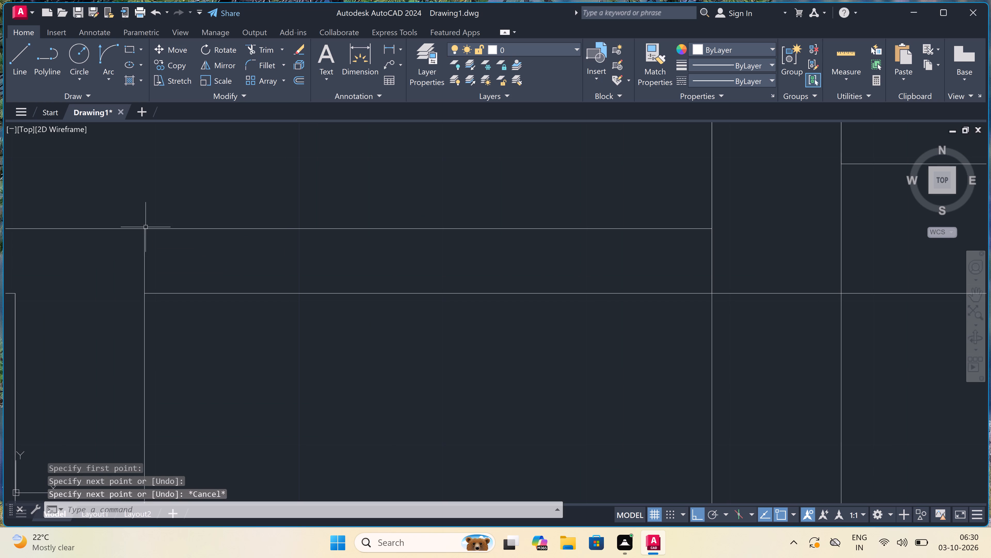
Trim away the two horizontal wall lines between the adjacent west wall and the bay's west wall, including the segment crossing the bay wall.
text(tr)
key(space)
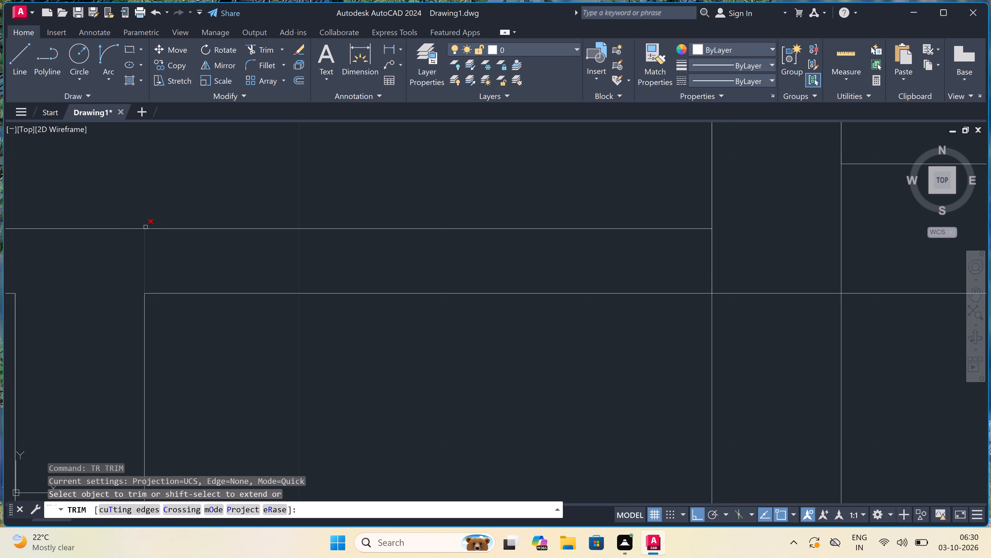
scroll(146, 228, down, 2)
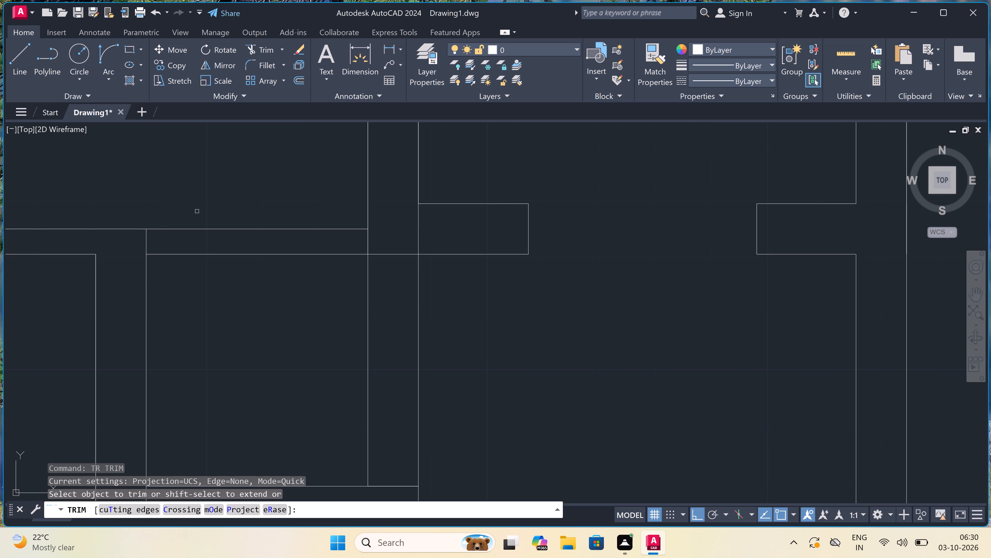
click(197, 211)
click(217, 306)
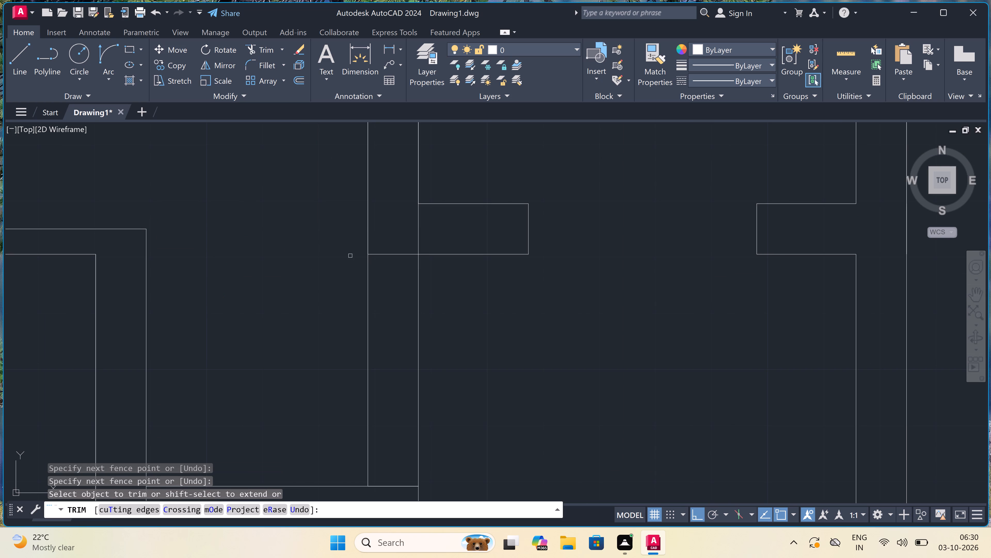
click(385, 230)
click(398, 270)
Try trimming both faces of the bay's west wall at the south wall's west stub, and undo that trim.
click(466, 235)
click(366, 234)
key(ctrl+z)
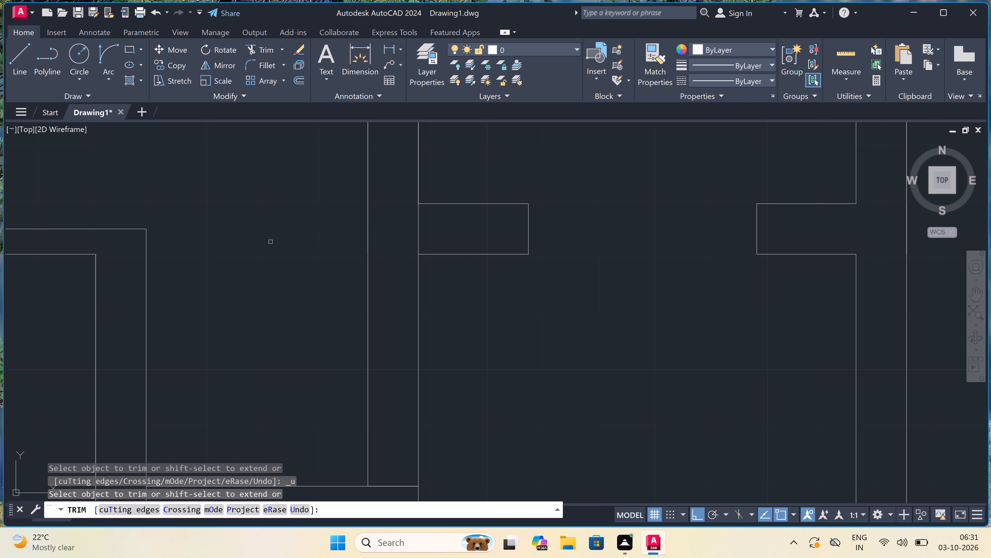
Trim the bay west wall's east face inside the stub junction and the leftover line across the wall's lower corner.
click(404, 235)
click(443, 229)
scroll(310, 240, down, 3)
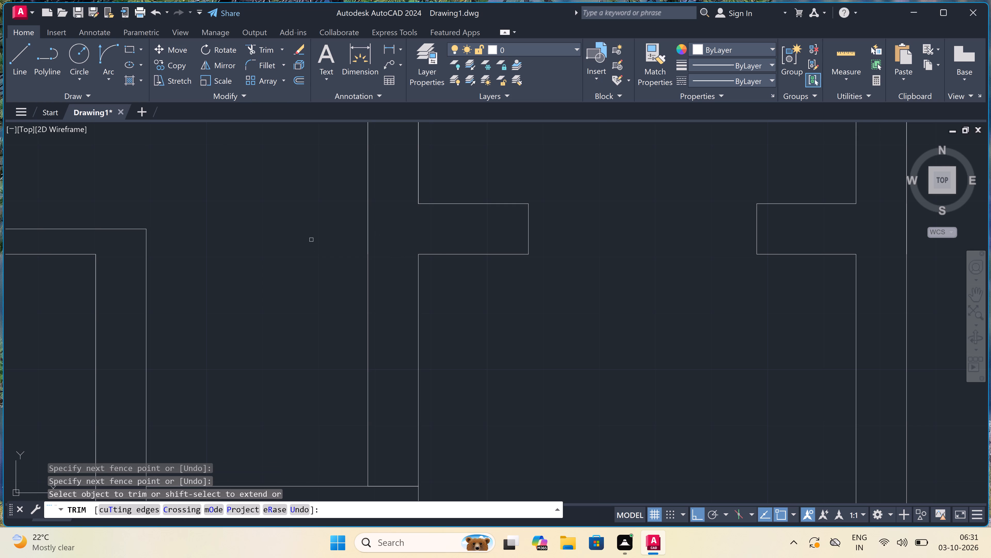
scroll(344, 331, up, 1)
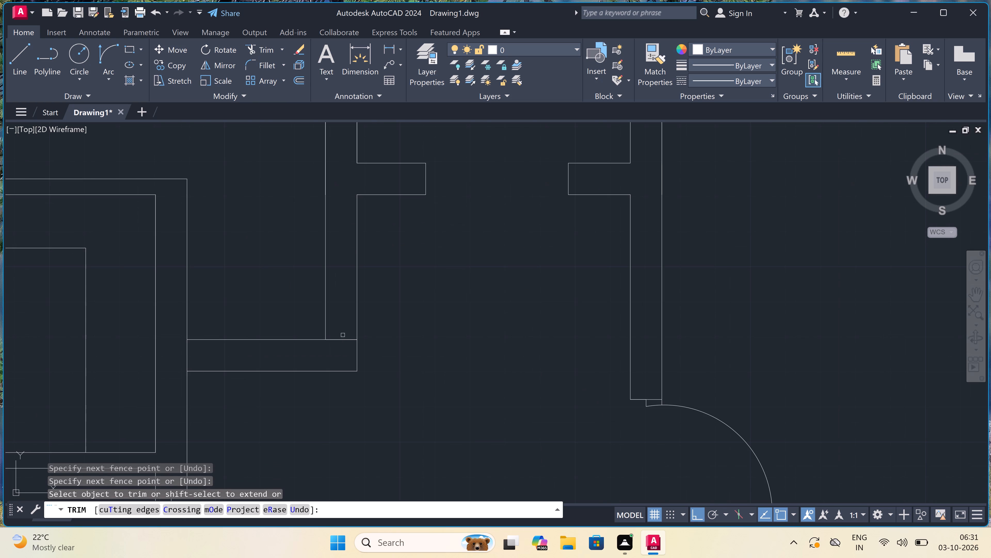
click(341, 346)
click(343, 310)
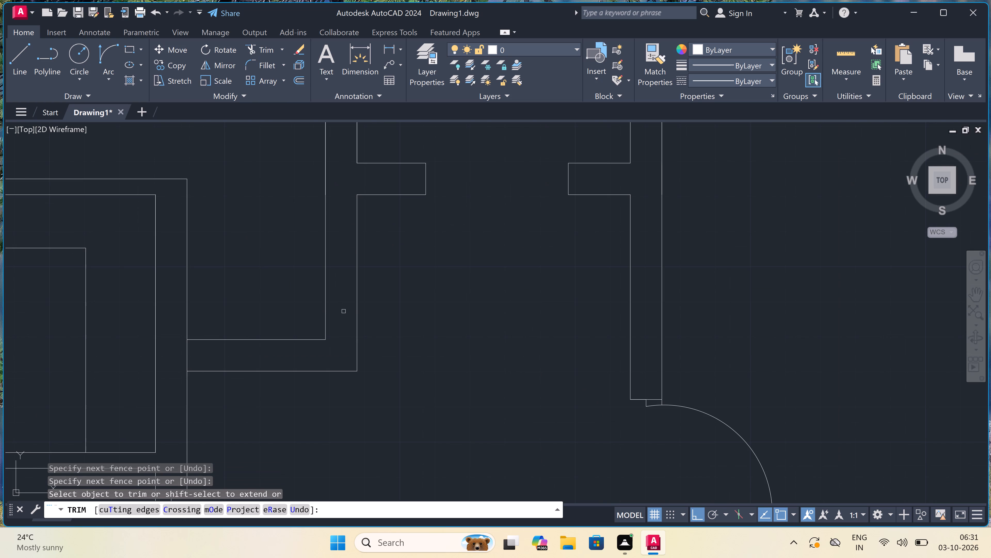
key(Escape)
Draw a door jamb across the extended west wall near its lower corner, with a 2" stop at mid-wall and a 3' leaf going west.
text(l)
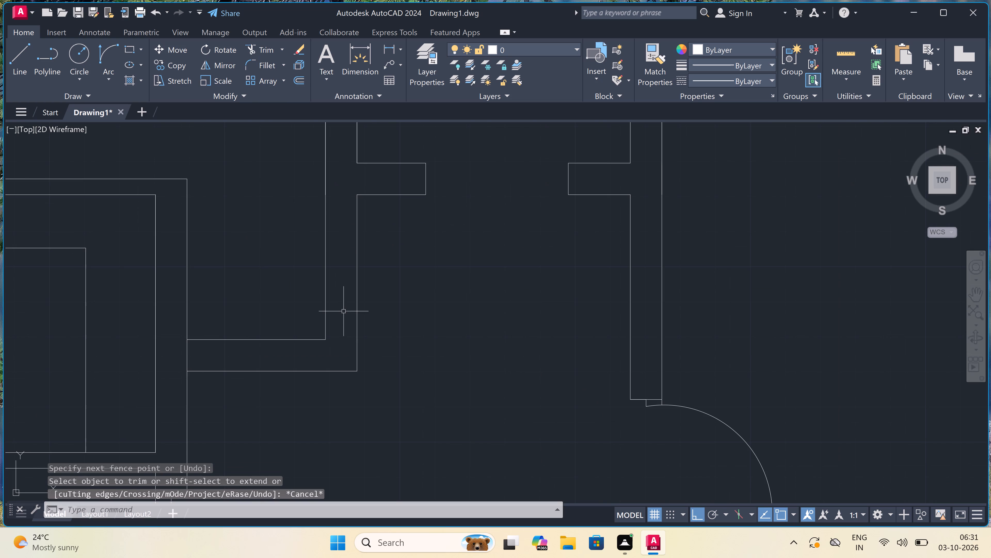
key(space)
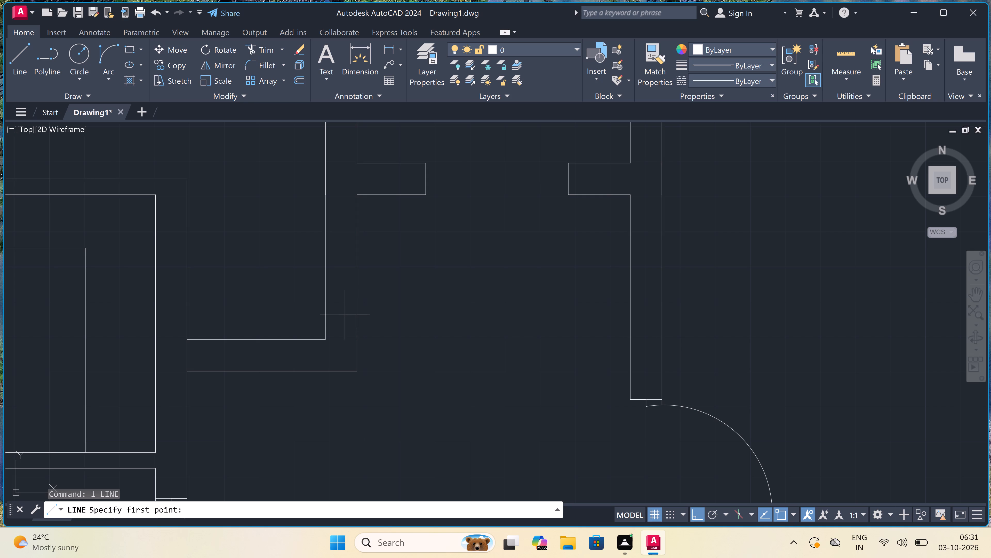
click(328, 329)
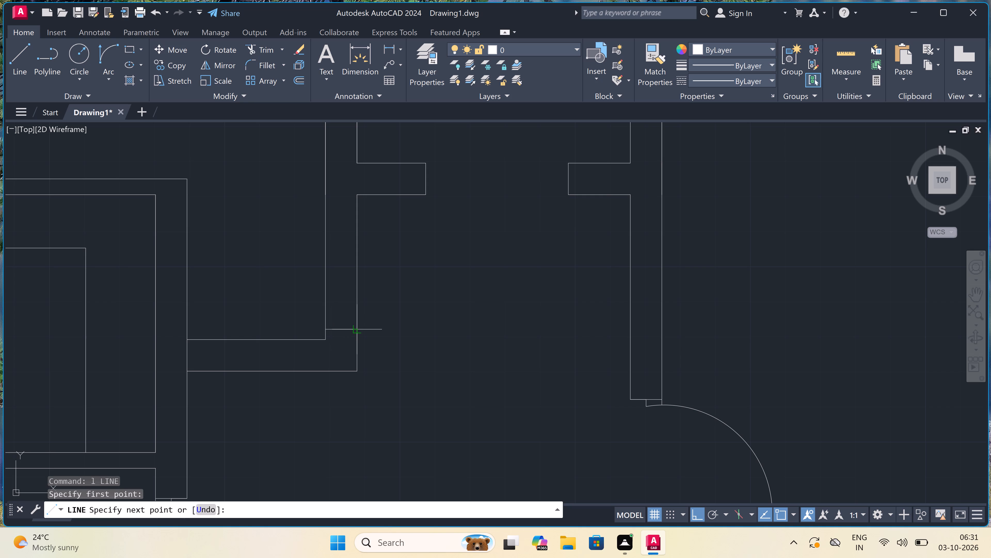
click(356, 328)
click(341, 331)
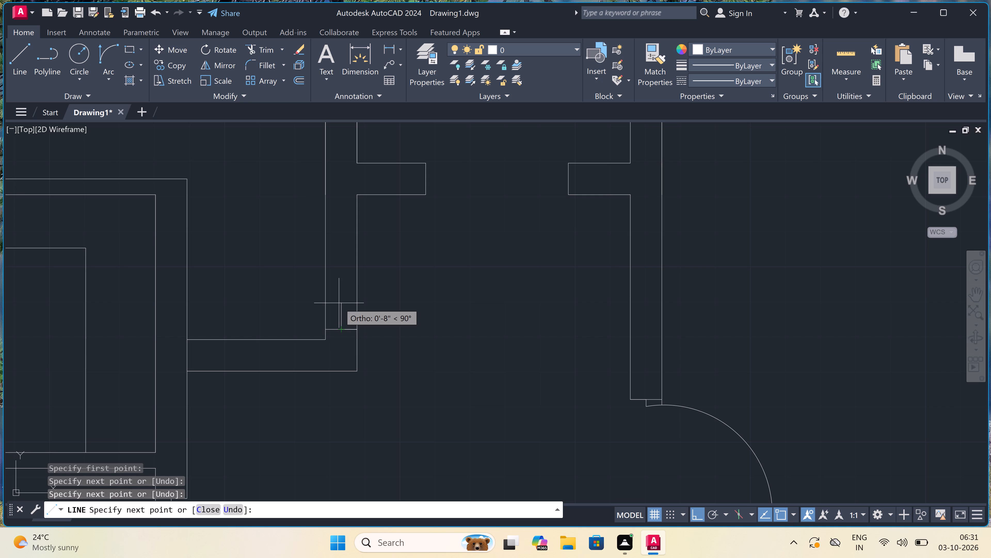
key(2)
text(")
key(space)
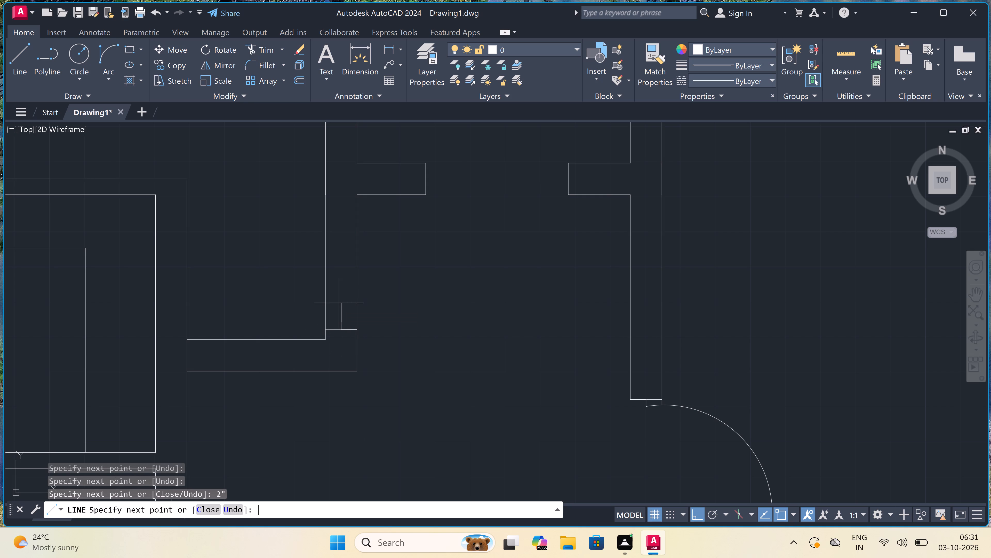
text(3')
key(space)
key(Escape)
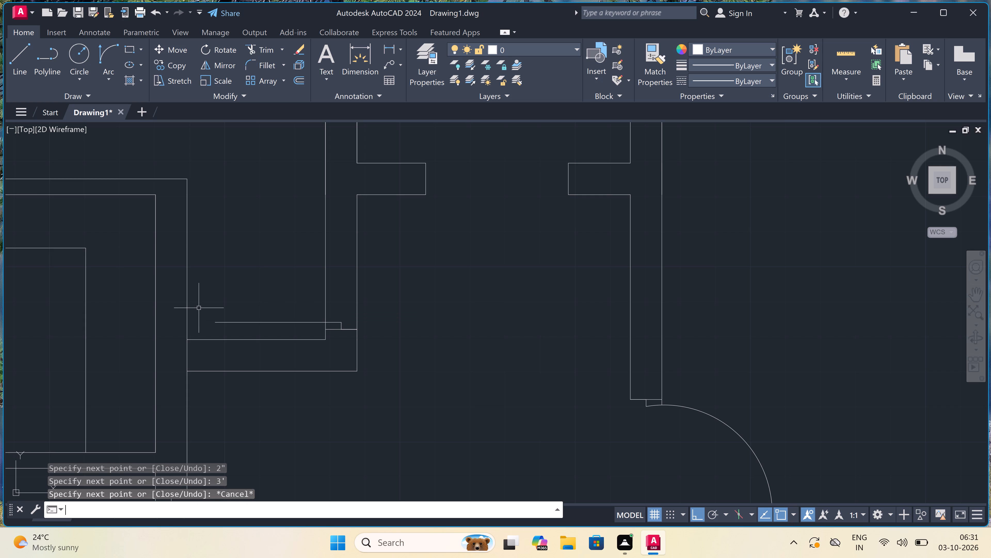
Draw the opposite door jamb across the wall just south of the bay's west stub, with a 2" stop at mid-wall pointing south.
key(space)
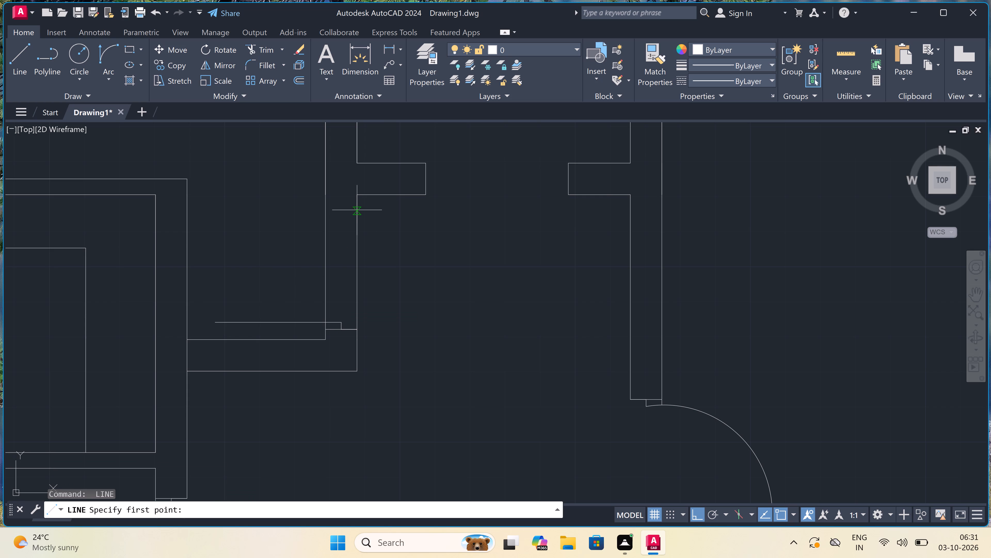
drag(357, 207, 354, 206)
click(323, 205)
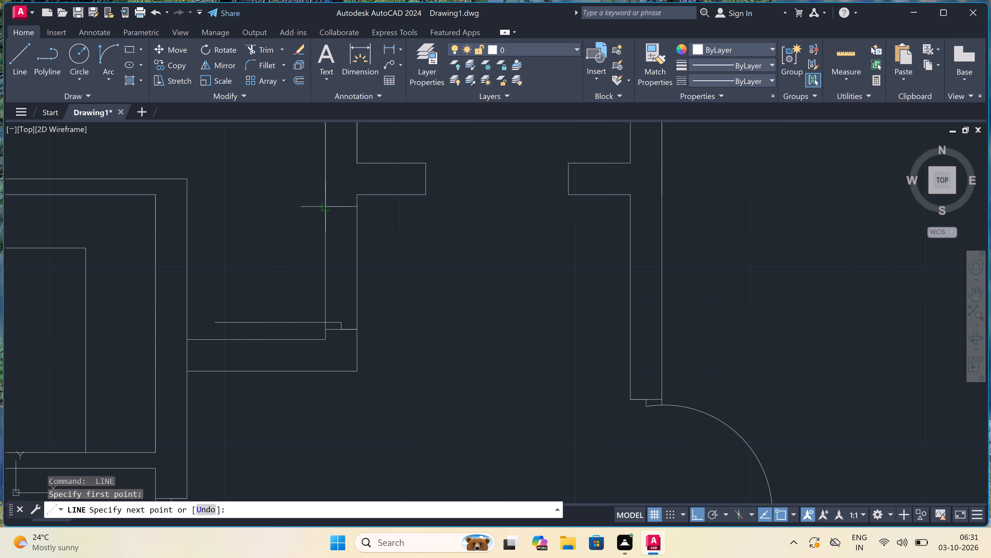
click(344, 208)
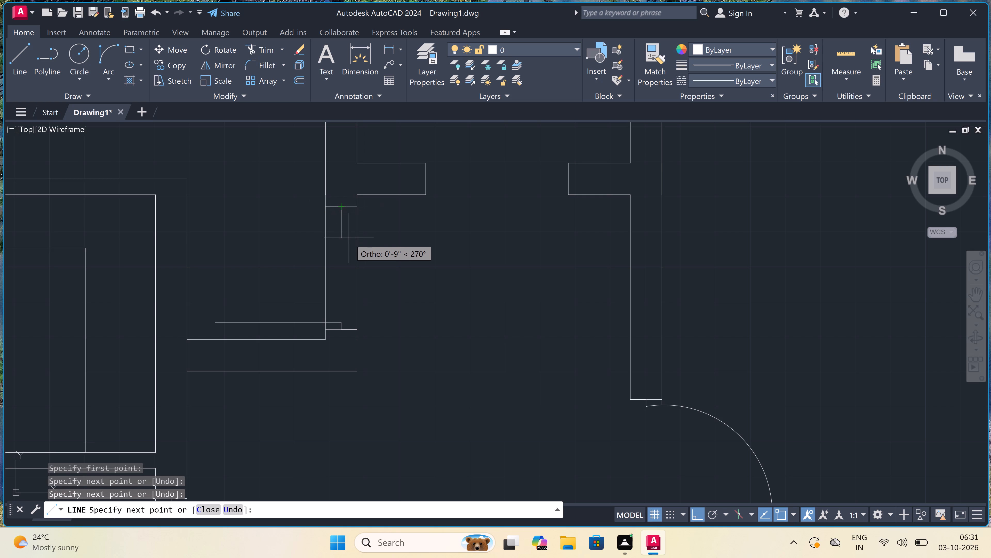
key(2)
text(")
key(space)
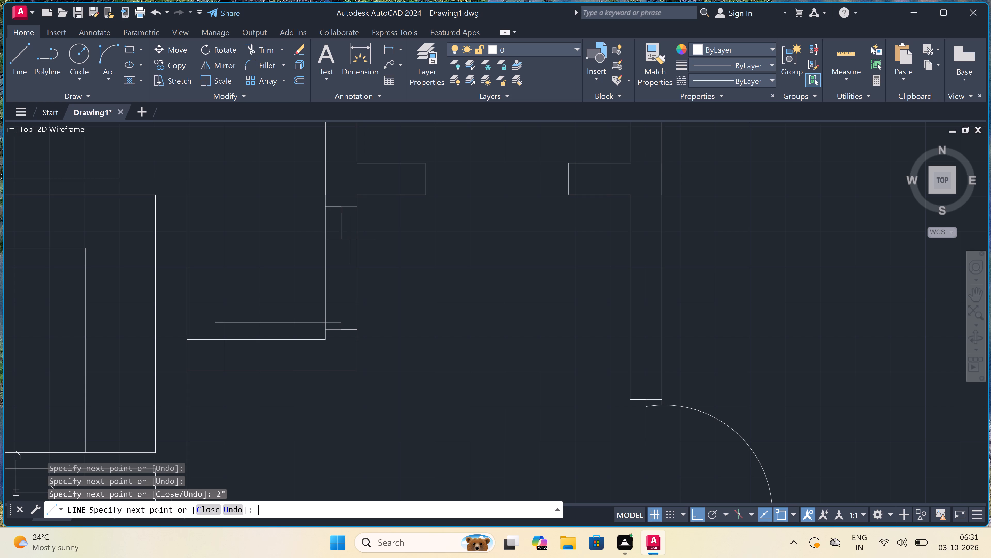
text(l)
key(space)
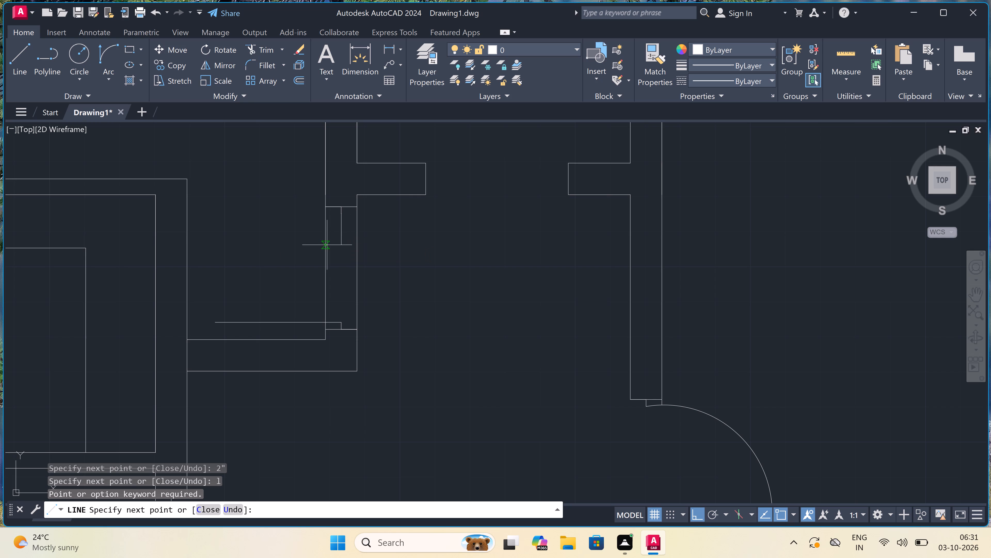
key(Escape)
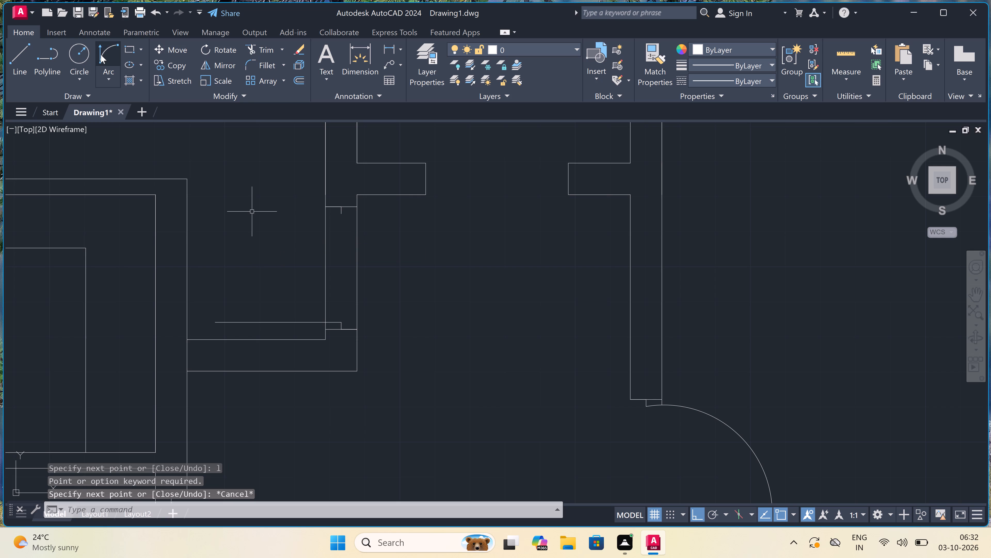
Draw the door swing arc from the leaf's west end to the upper jamb's stop, starting tangent to north.
click(106, 51)
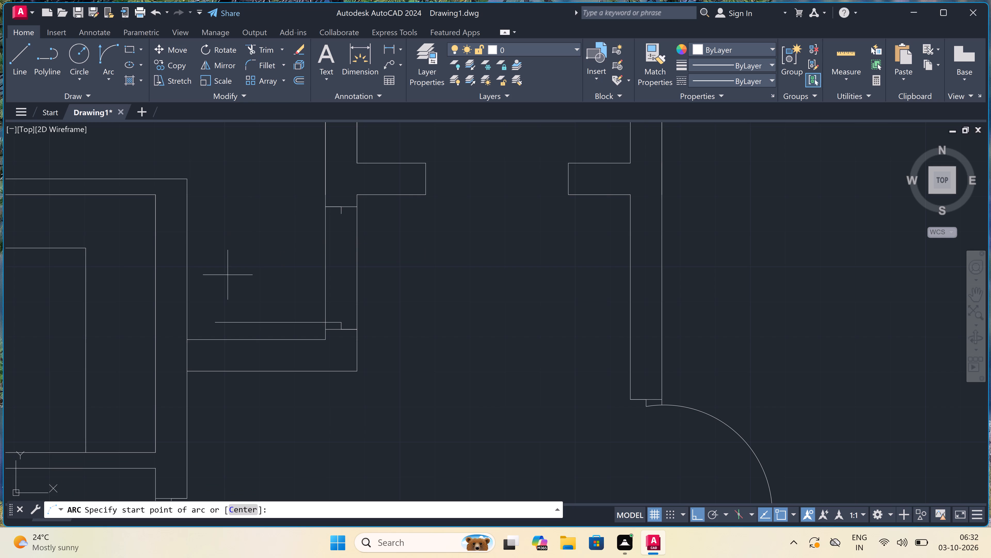
click(213, 322)
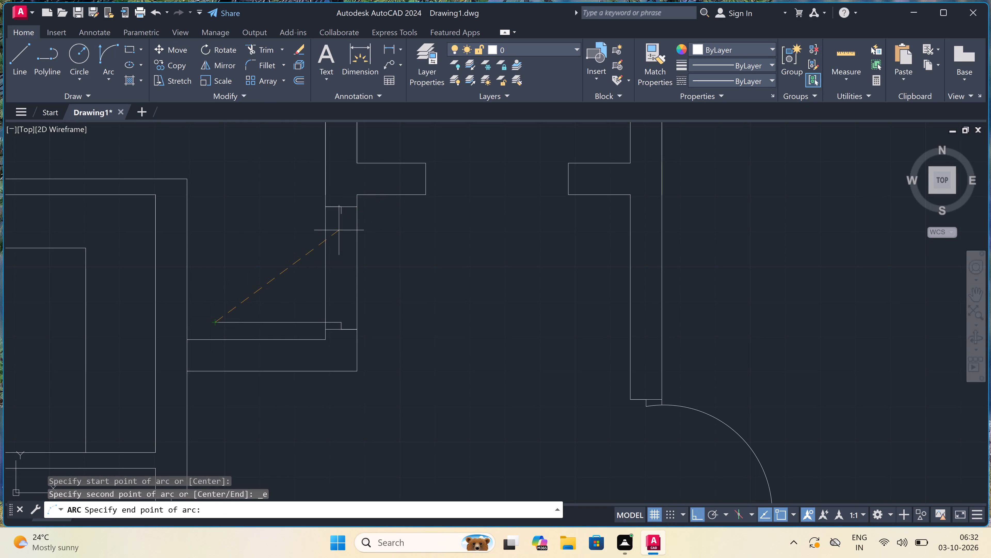
click(339, 215)
click(289, 190)
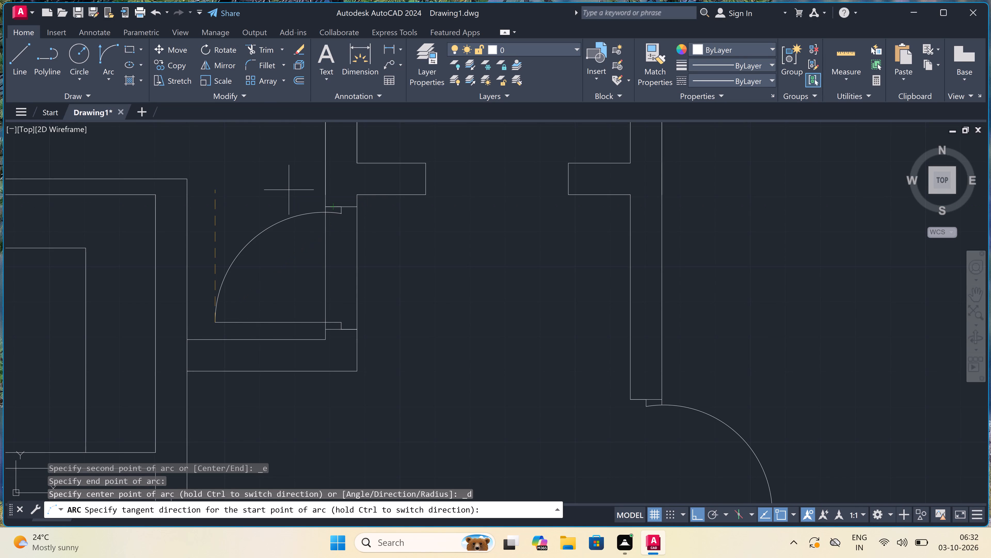
Trim both wall faces between the two jambs to open the doorway in the extended west wall.
text(tr)
key(space)
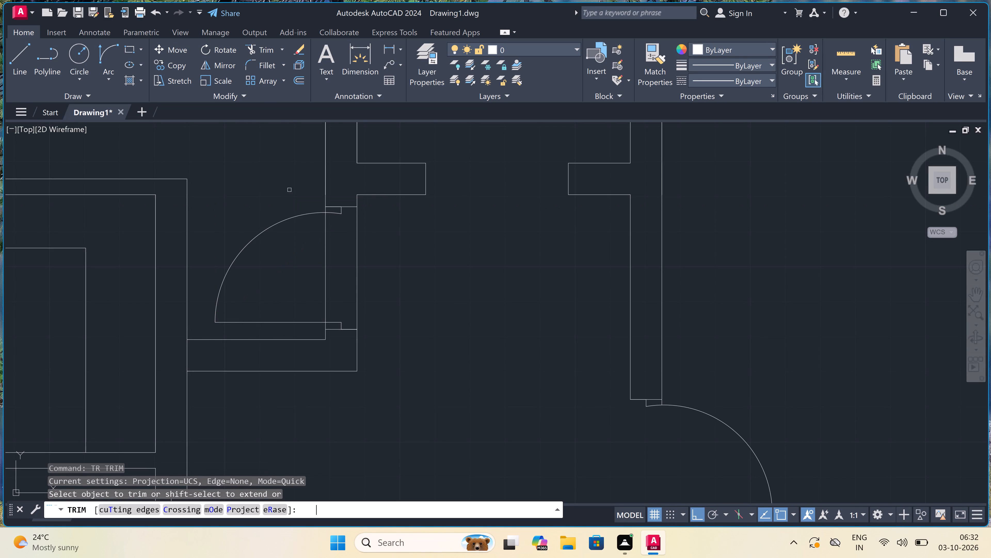
scroll(291, 189, down, 1)
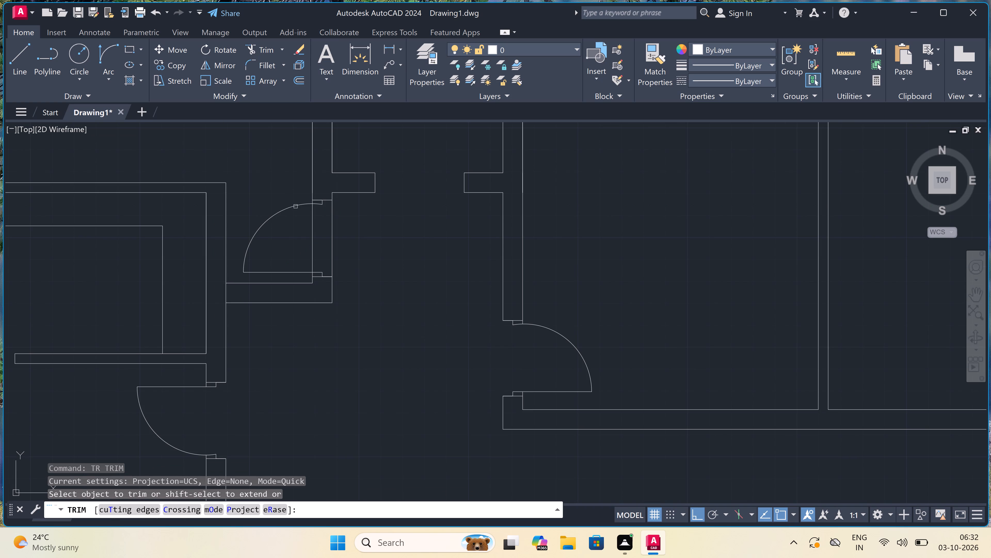
click(293, 236)
click(369, 246)
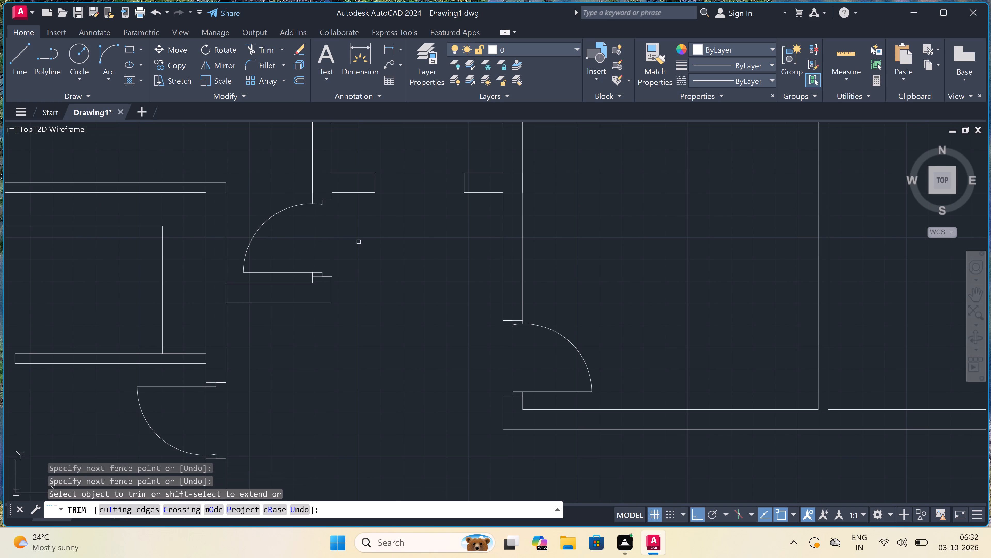
scroll(329, 245, down, 4)
scroll(336, 242, up, 2)
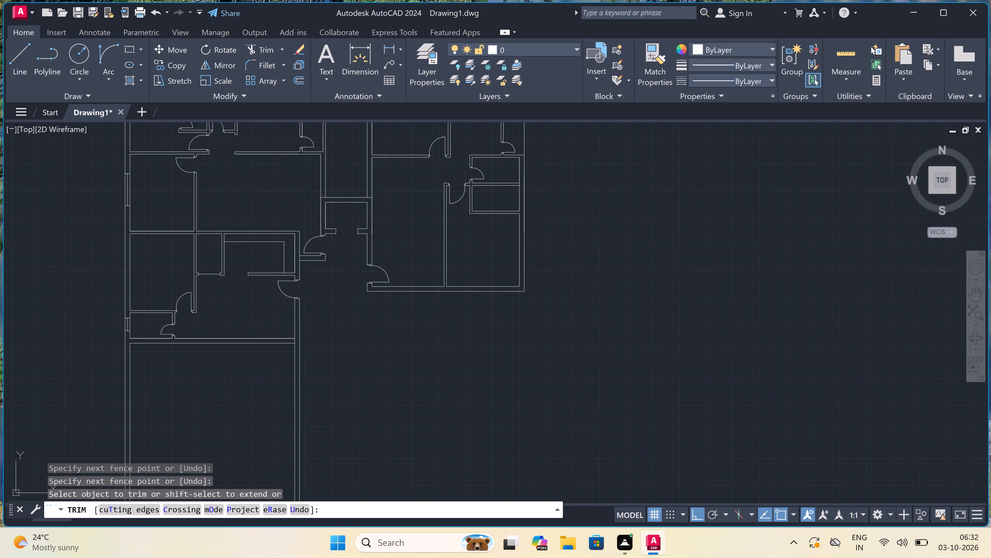
key(Escape)
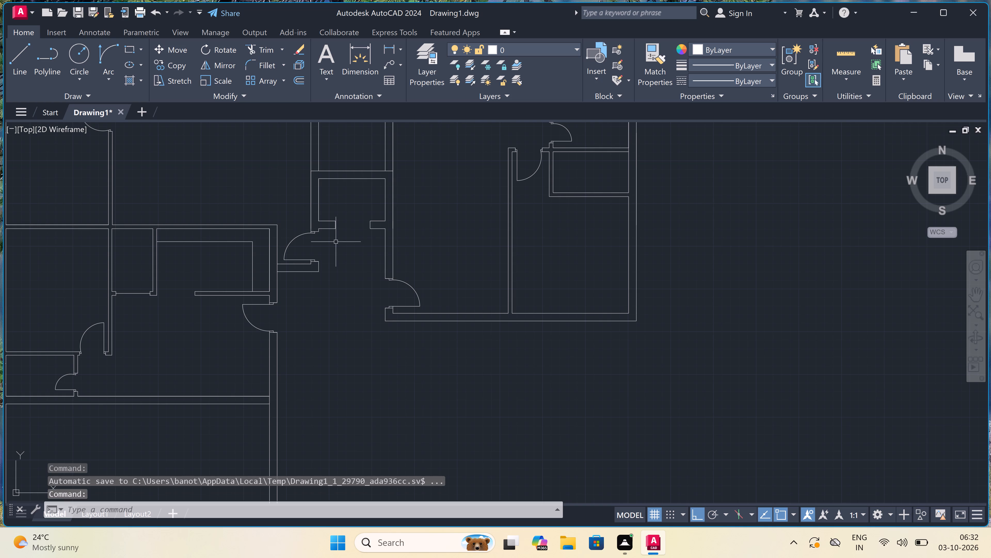
Extend both inner faces of the corridor north of the central bay up to the outer line of the north wall.
scroll(336, 242, down, 1)
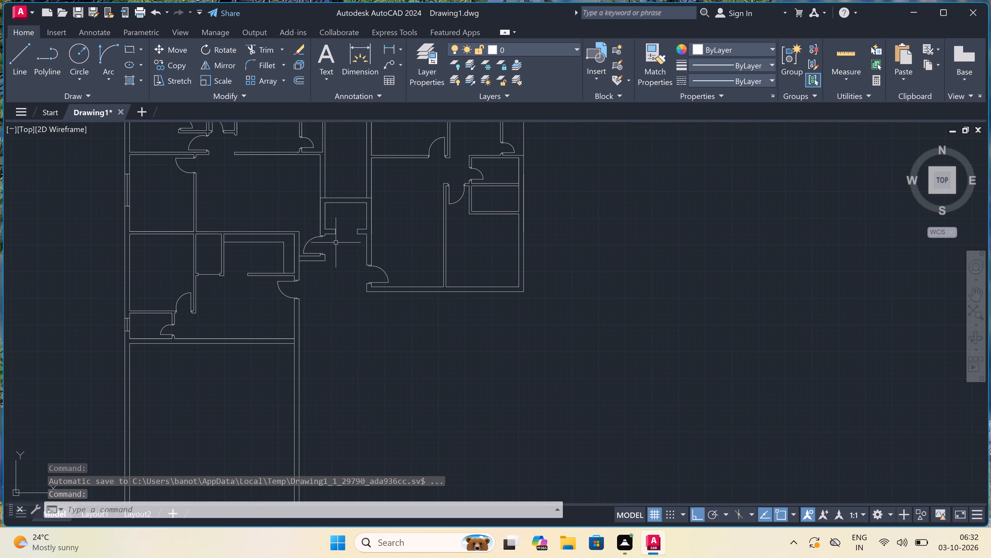
scroll(337, 243, down, 1)
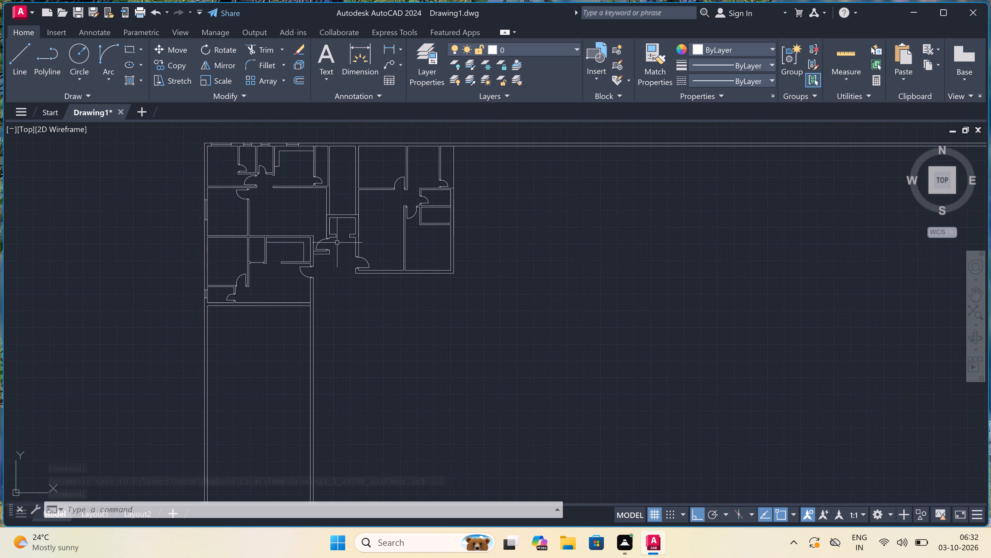
scroll(337, 243, down, 1)
scroll(337, 243, up, 2)
scroll(337, 243, down, 3)
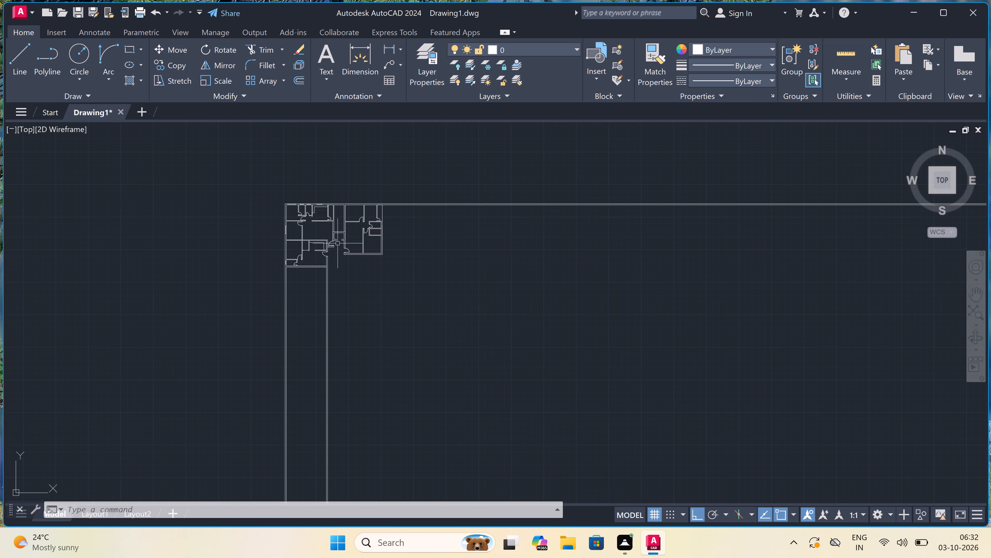
scroll(378, 216, up, 3)
scroll(278, 193, down, 2)
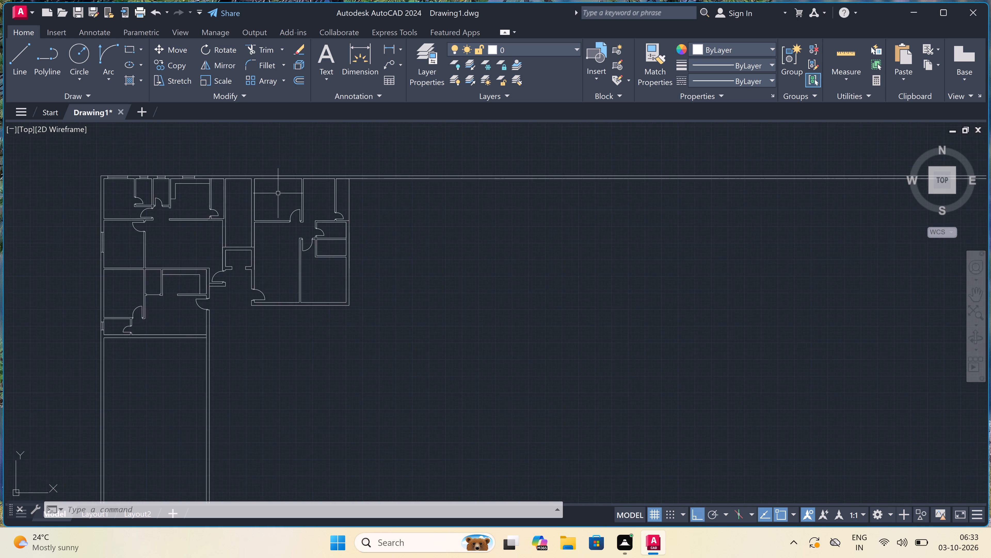
scroll(241, 186, down, 1)
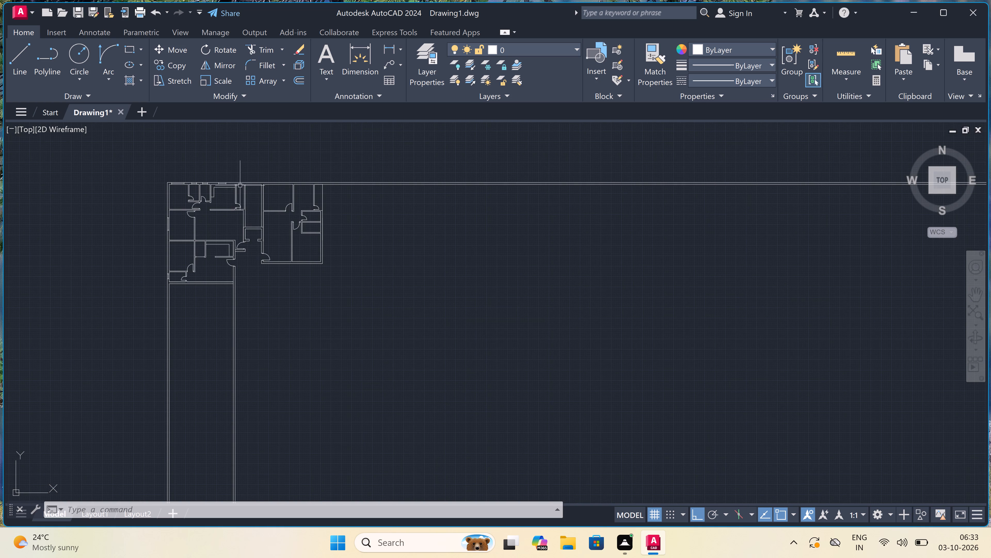
scroll(245, 181, up, 2)
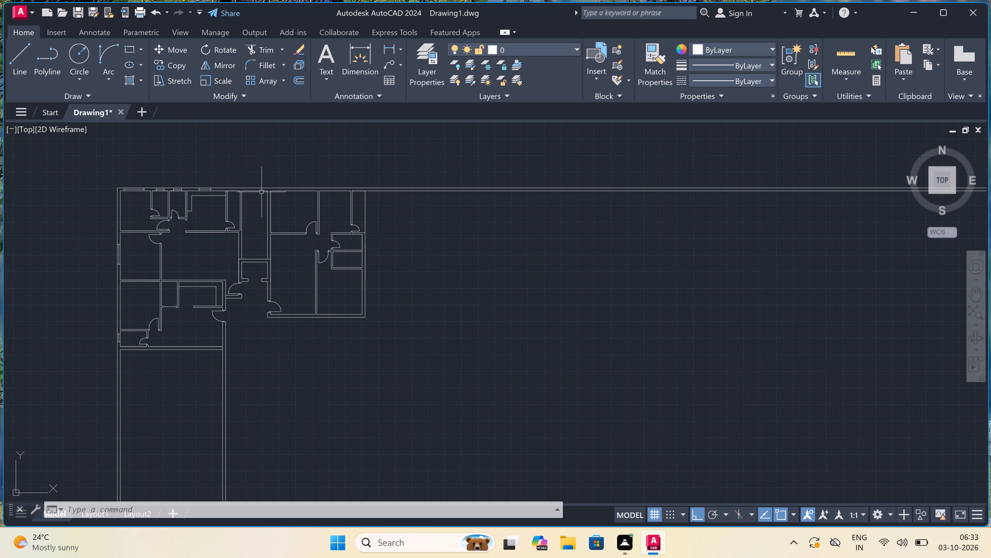
scroll(262, 193, up, 2)
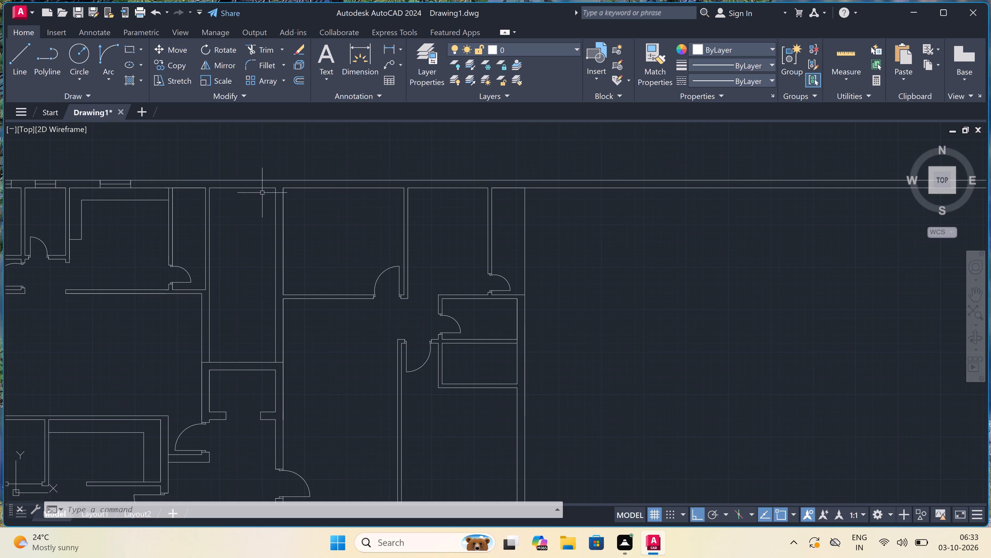
text(ex)
key(space)
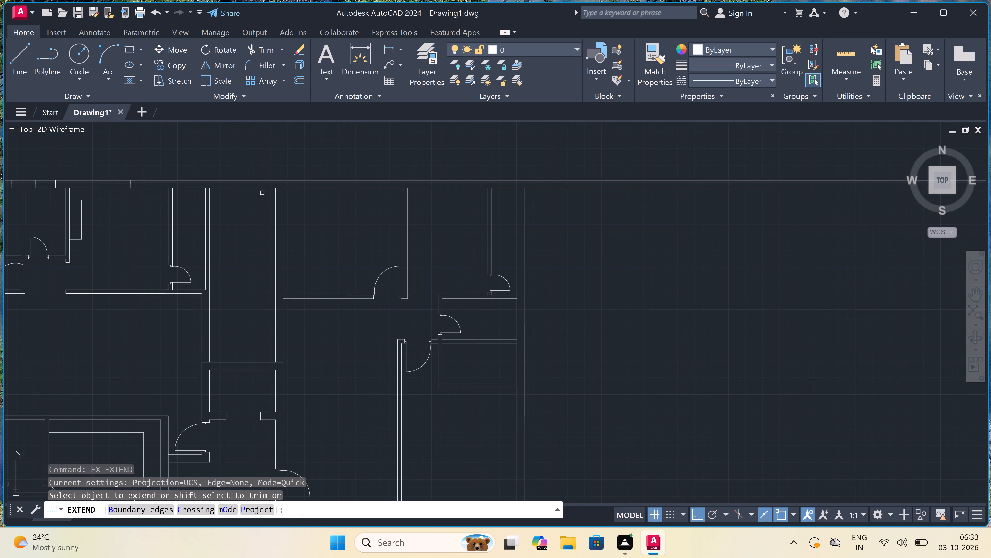
click(211, 197)
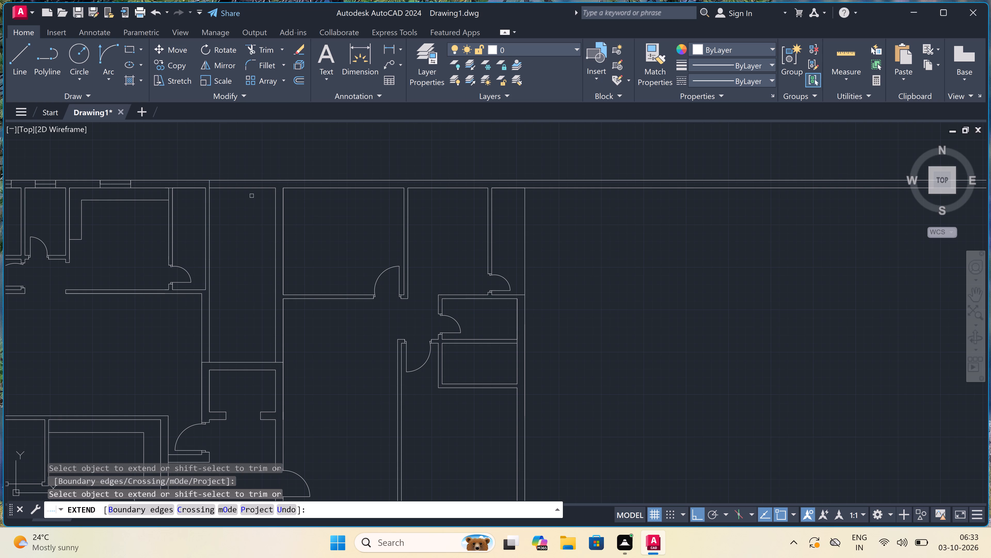
click(275, 202)
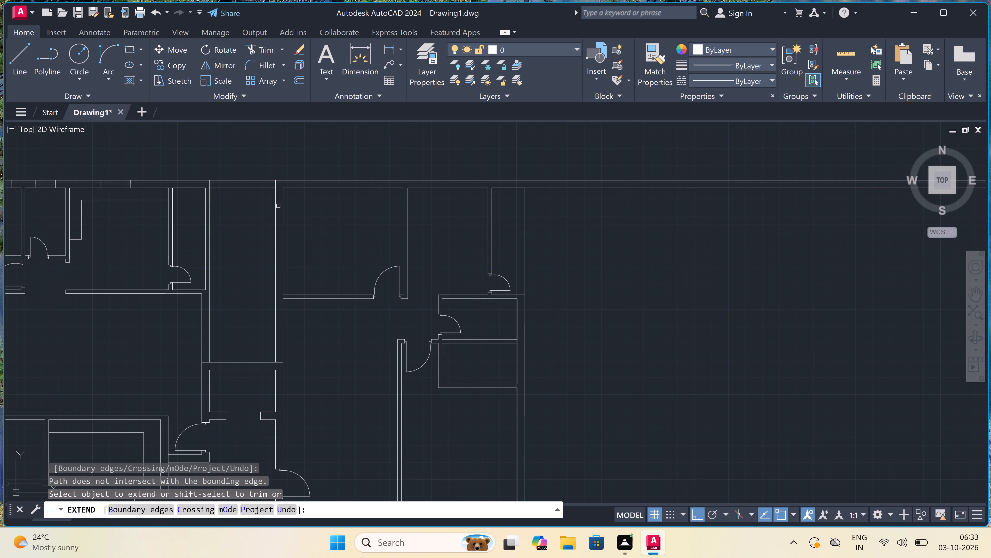
key(Escape)
Trim both north wall lines between the two extended corridor faces to open the corridor's north end.
text(tr)
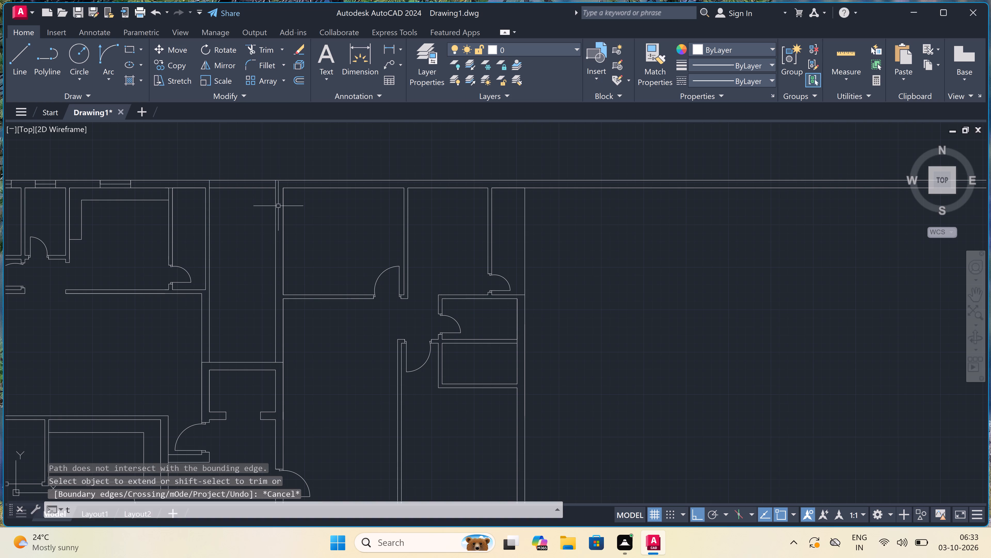
key(space)
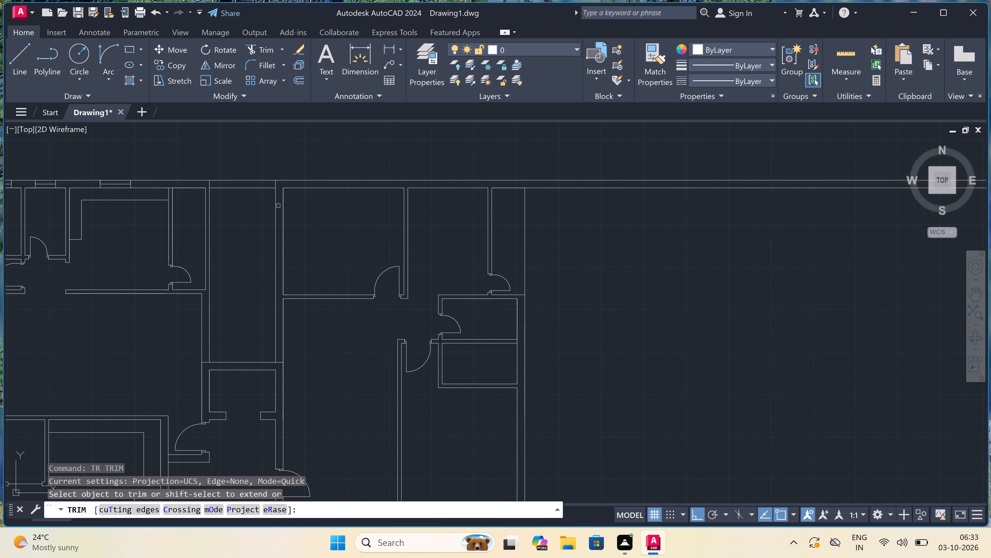
click(260, 159)
click(236, 263)
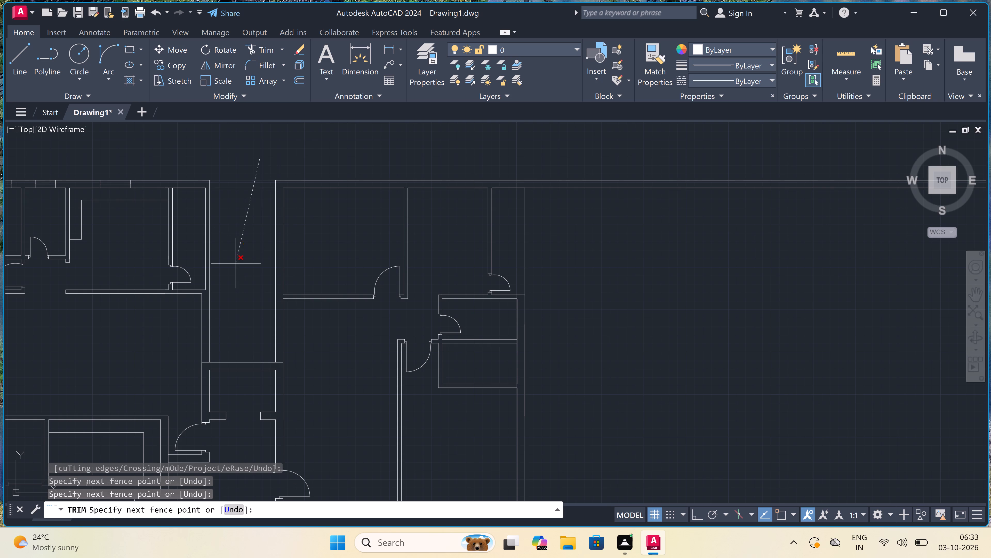
scroll(241, 239, down, 5)
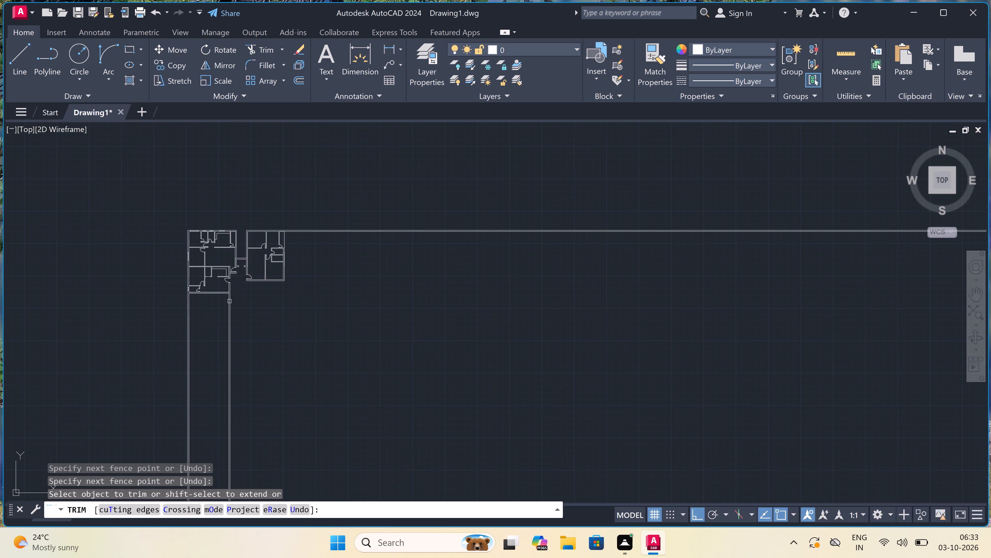
scroll(229, 309, up, 2)
key(Escape)
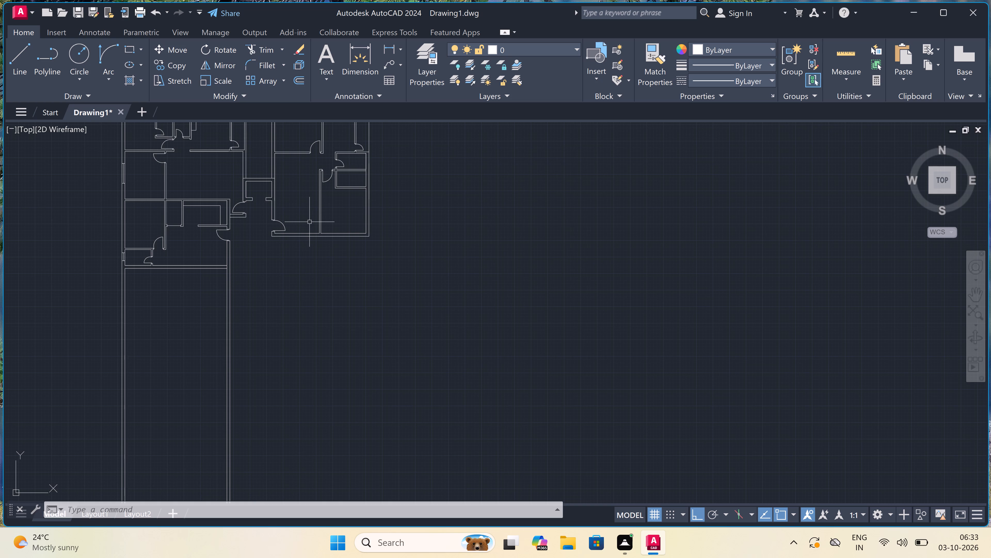
Draw a door jamb across the small lower east-wing room's west wall near its southwest corner, with a 2" mid-wall stop and a 2' leaf going east.
scroll(309, 222, down, 1)
scroll(332, 182, up, 3)
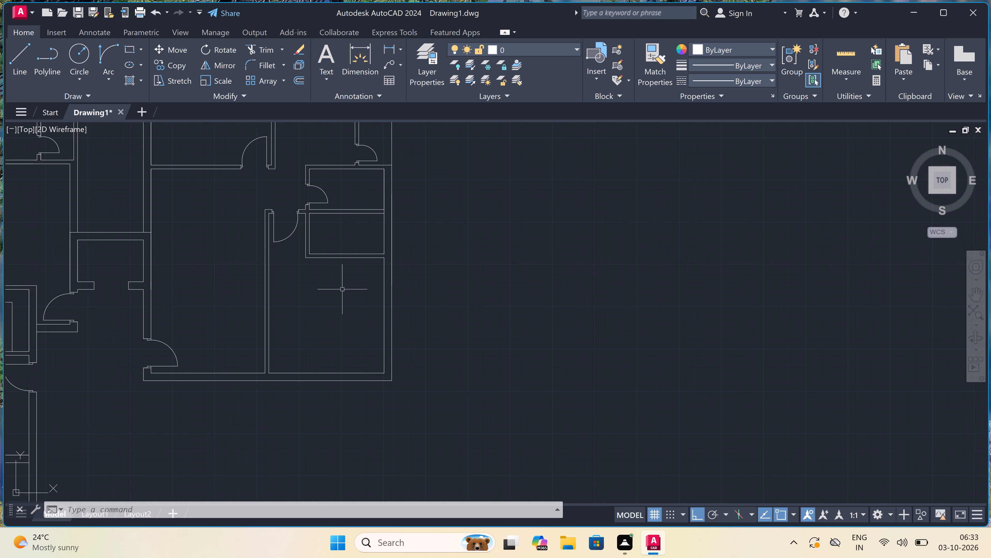
text(l)
key(space)
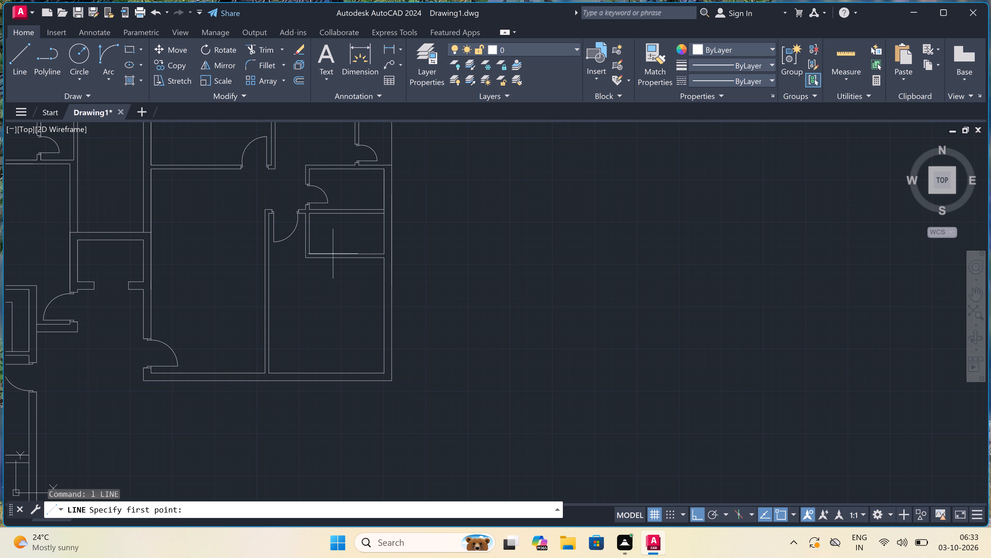
scroll(311, 228, up, 2)
scroll(301, 277, up, 2)
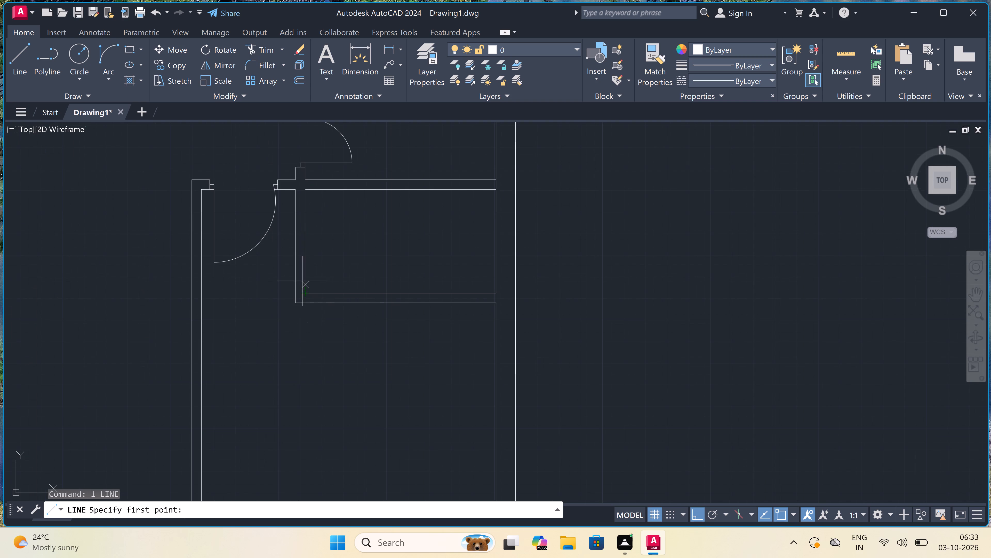
click(313, 300)
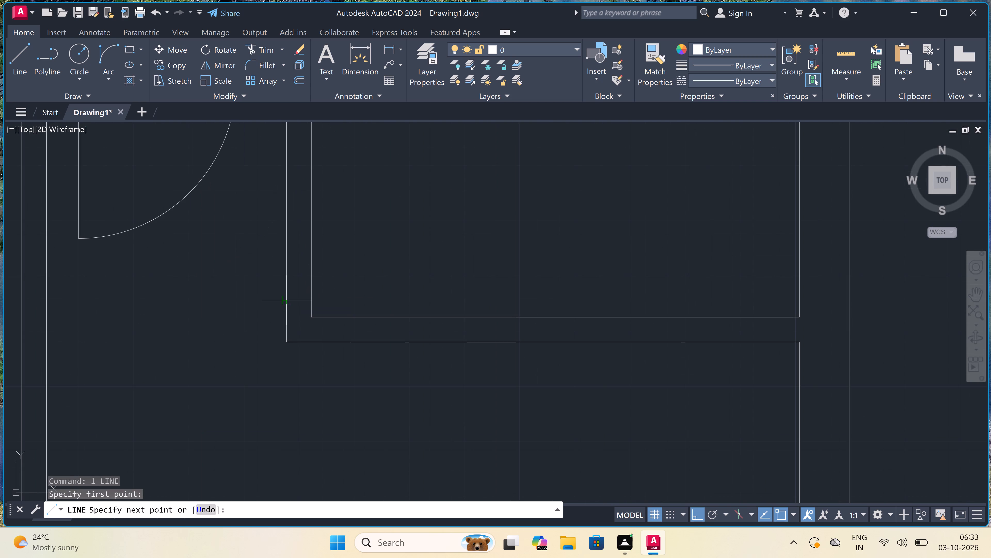
double_click(289, 299)
click(301, 300)
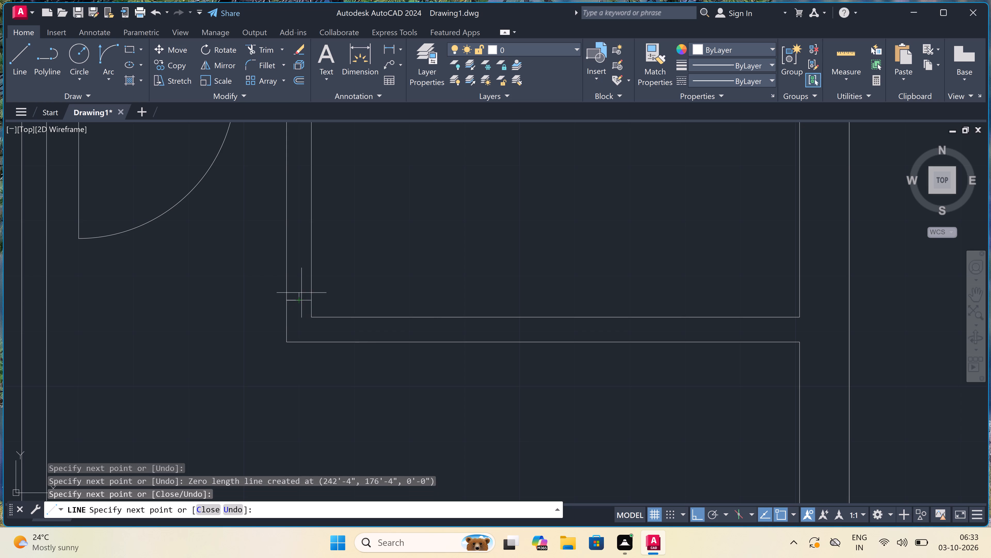
key(2)
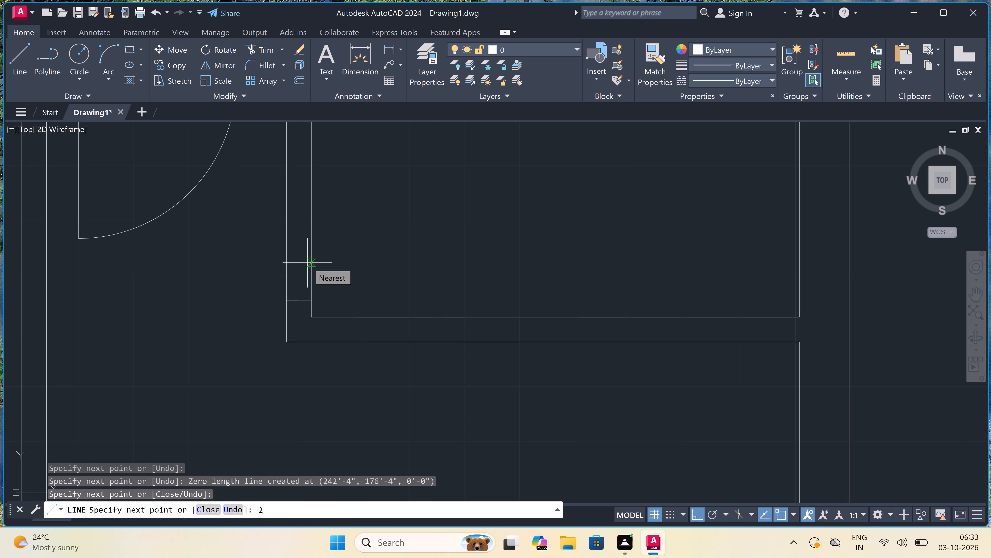
text(")
key(space)
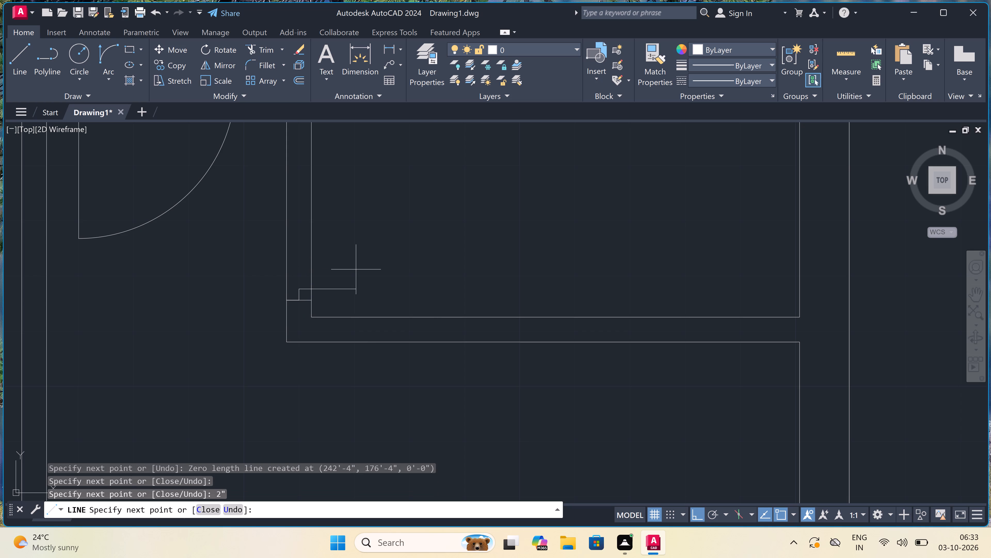
text(2')
key(space)
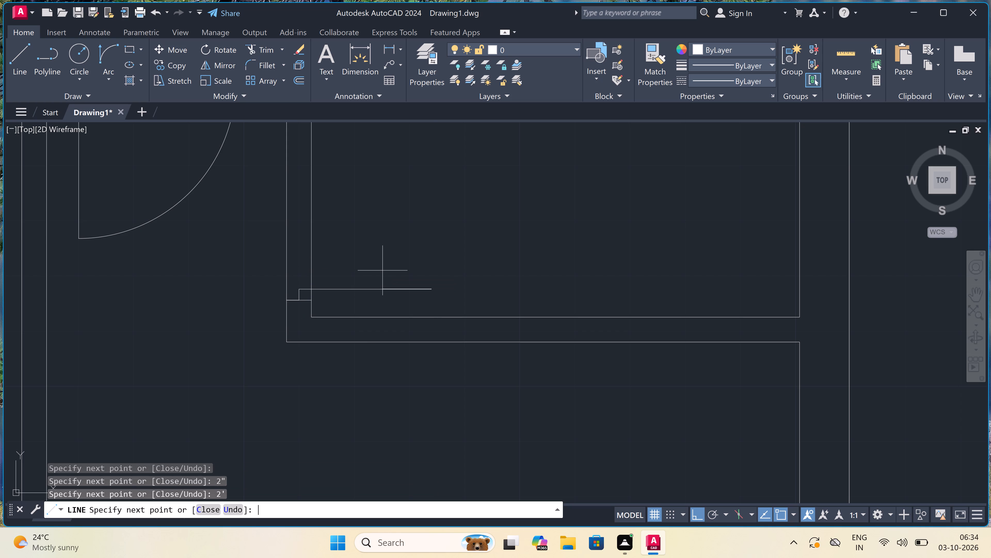
key(Escape)
Draw the opposite door jamb across the same wall farther north, with a 2" stop at mid-wall pointing south.
key(space)
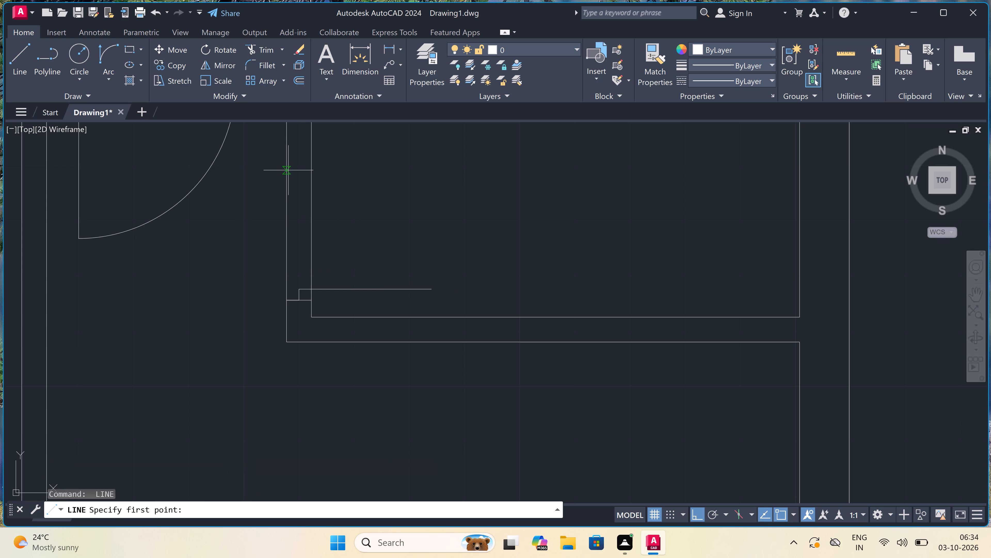
double_click(285, 180)
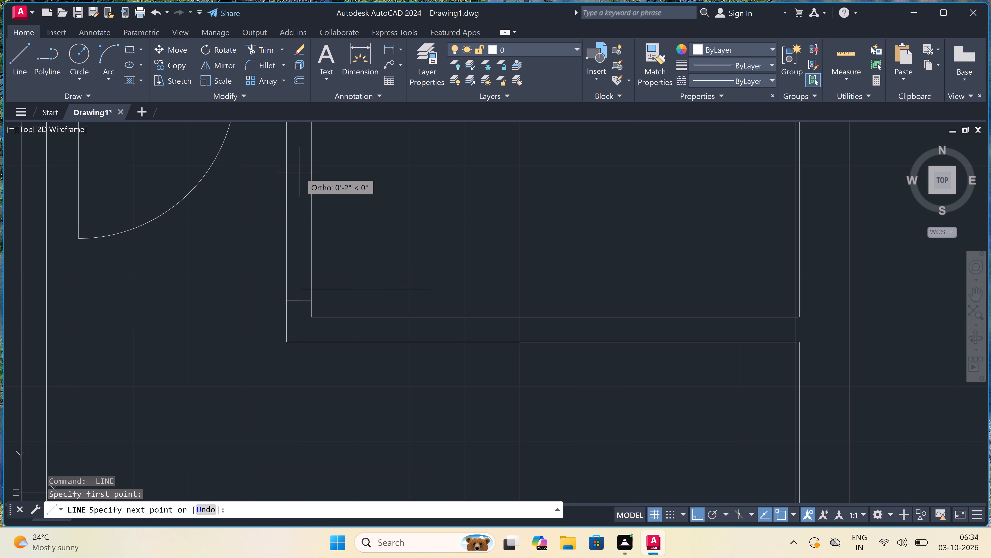
right_click(312, 186)
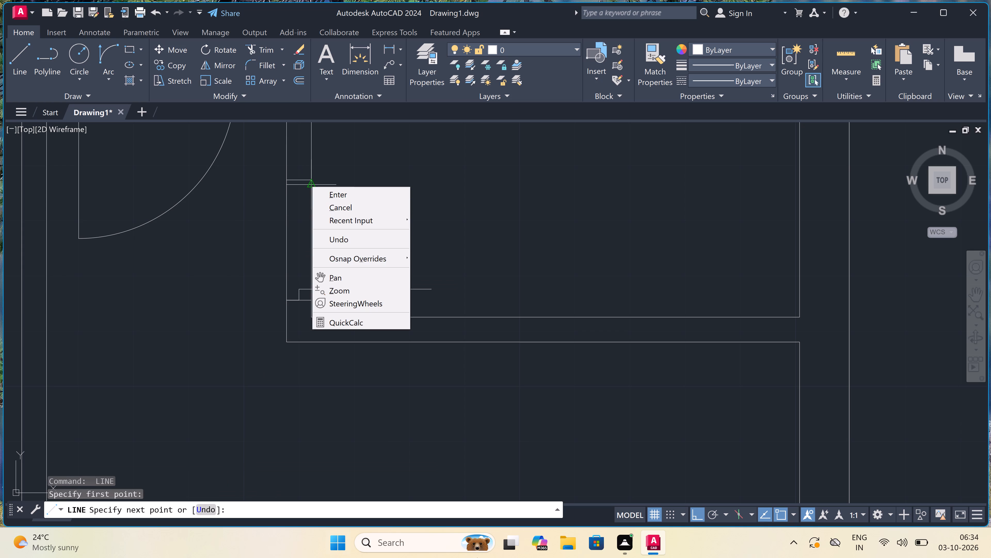
click(545, 194)
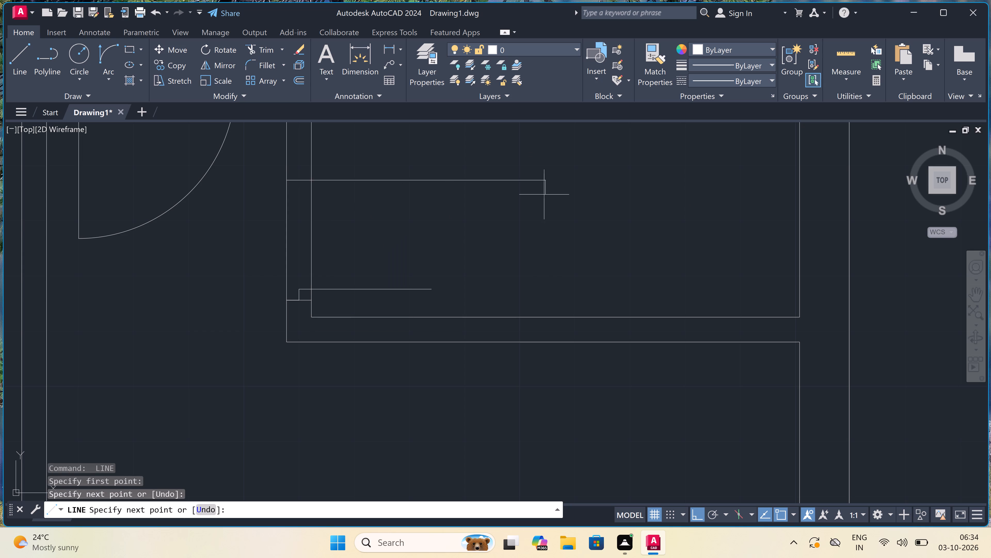
key(ctrl+z)
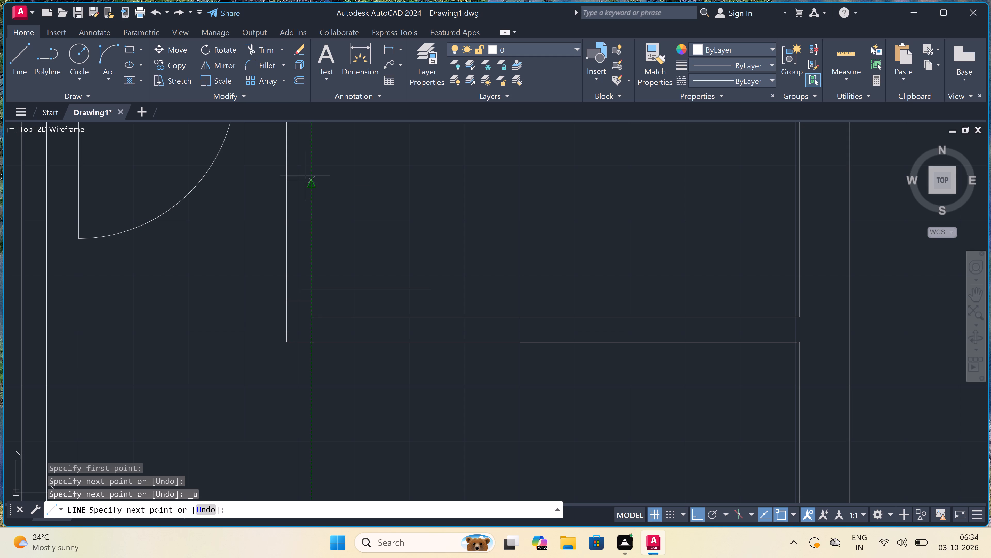
scroll(301, 181, up, 2)
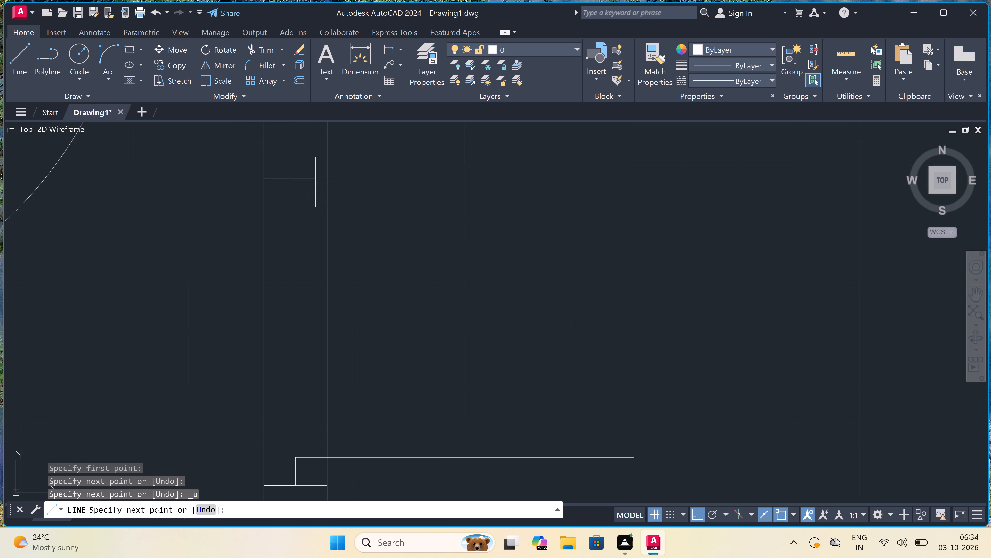
click(328, 180)
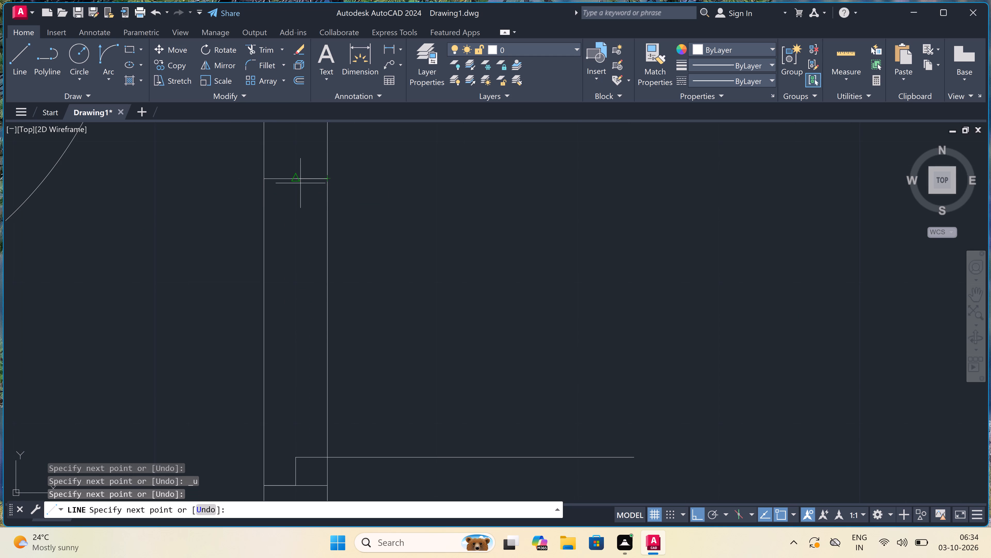
click(299, 179)
key(2)
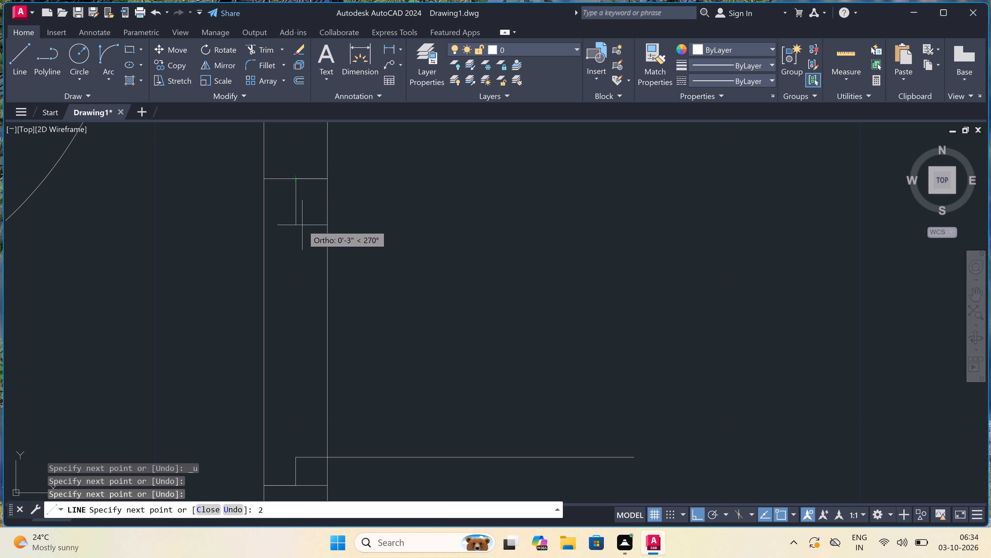
text(")
key(space)
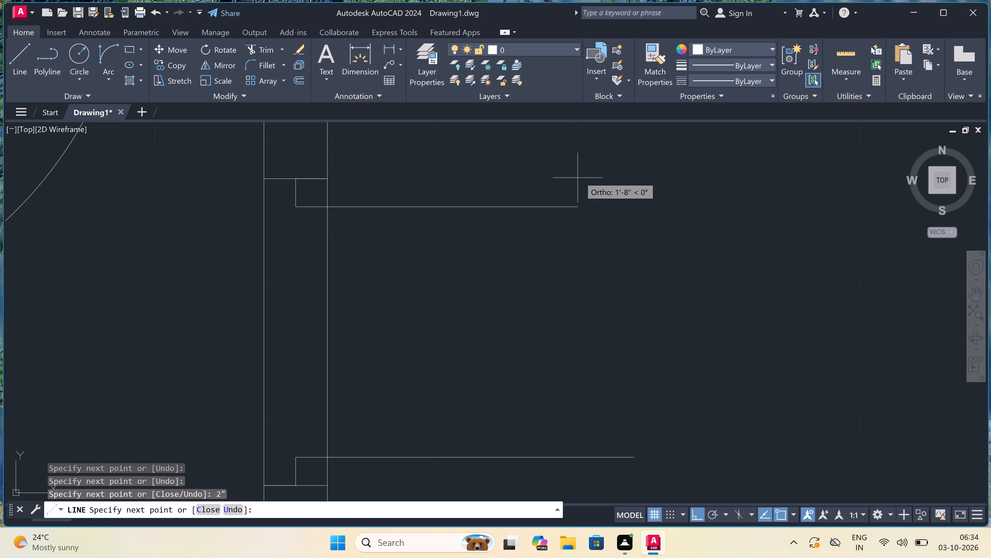
key(Escape)
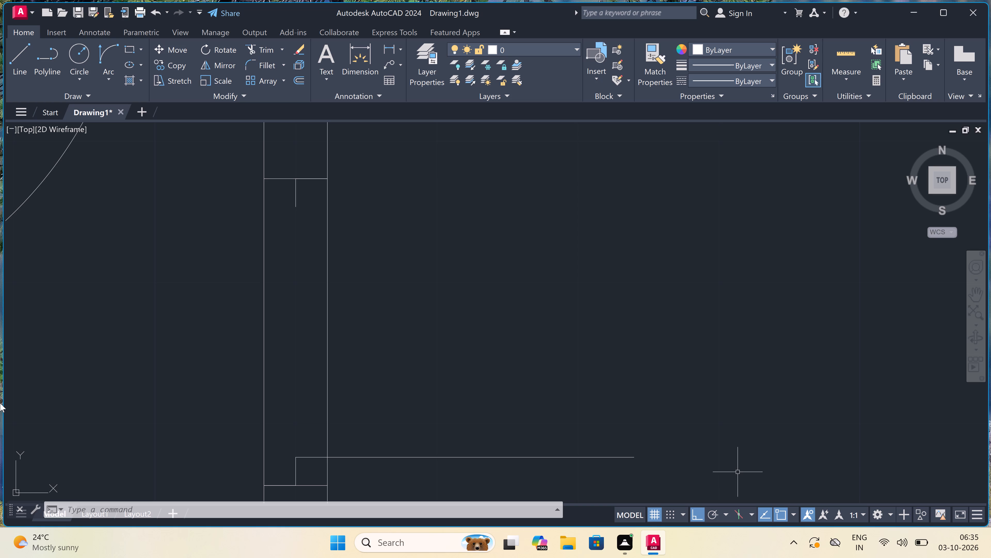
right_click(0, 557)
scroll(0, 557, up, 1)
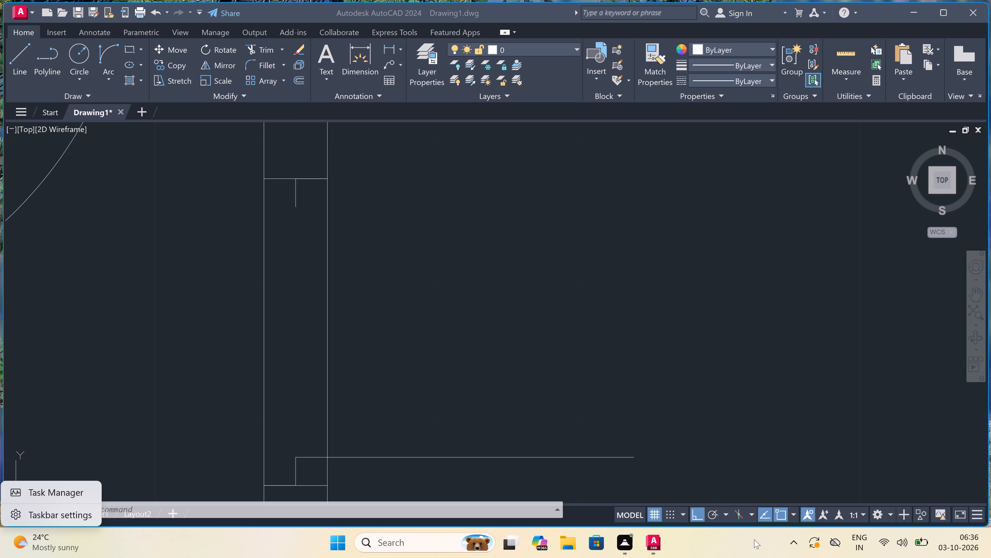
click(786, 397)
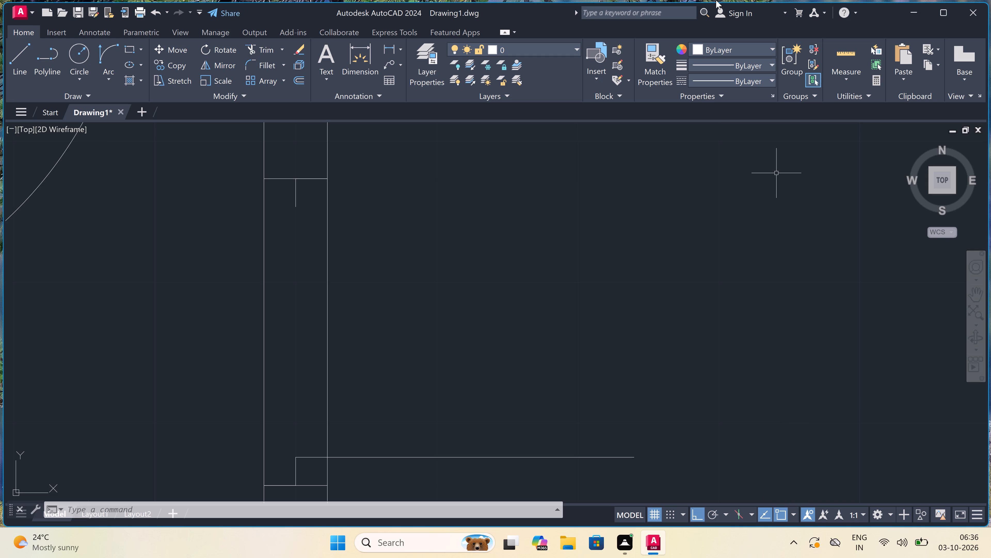
Draw the door swing arc from the east end of the small lower east-wing room's door leaf to the tip of the north jamb's stop.
scroll(356, 314, down, 4)
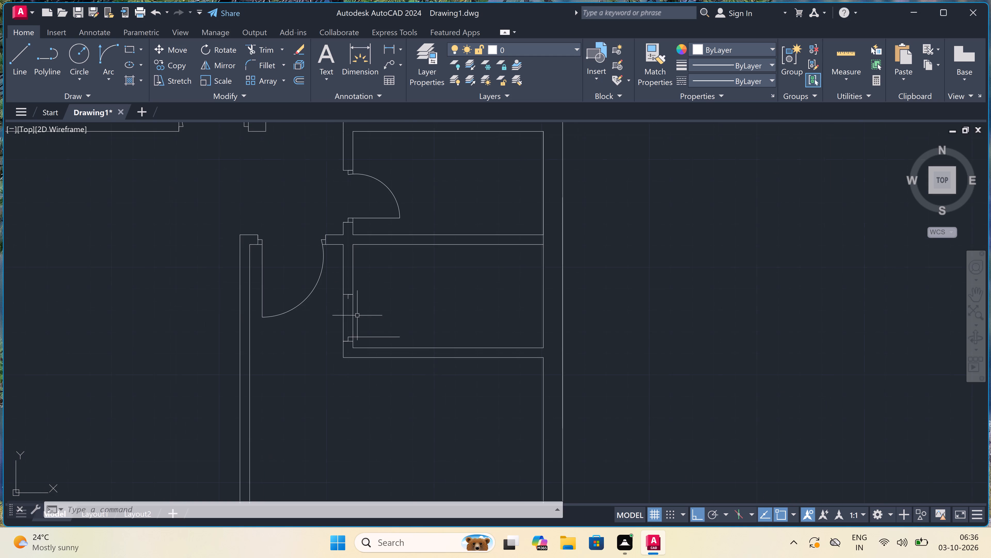
scroll(343, 311, up, 3)
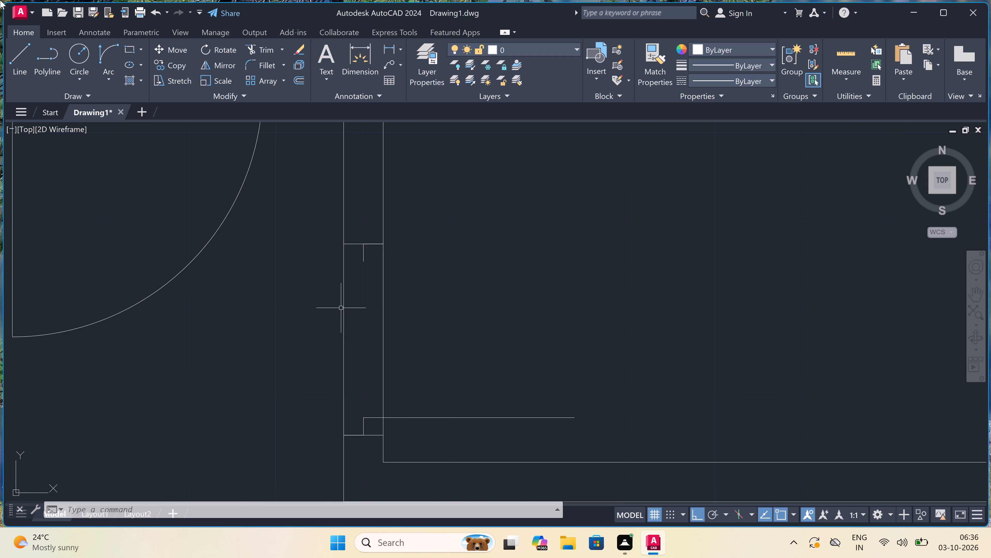
click(101, 50)
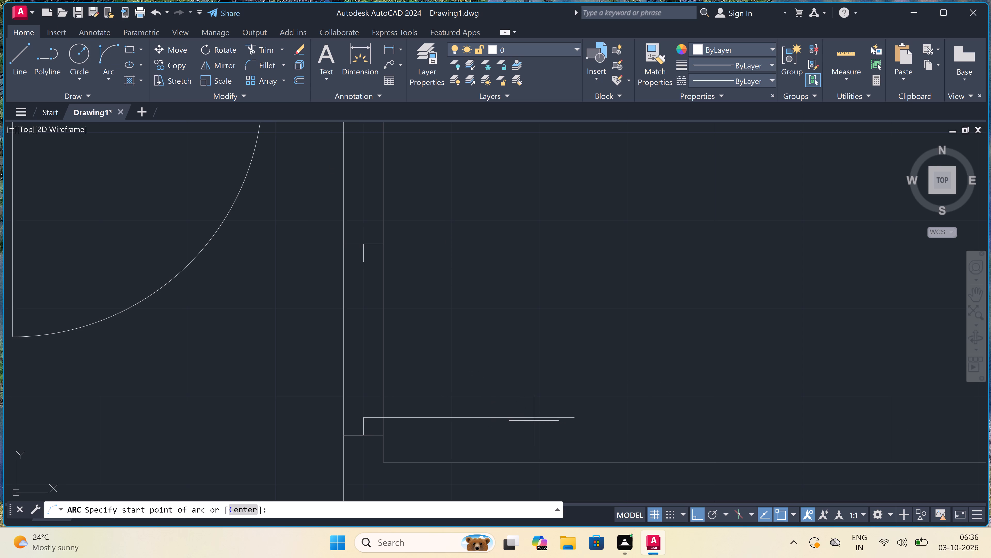
click(580, 420)
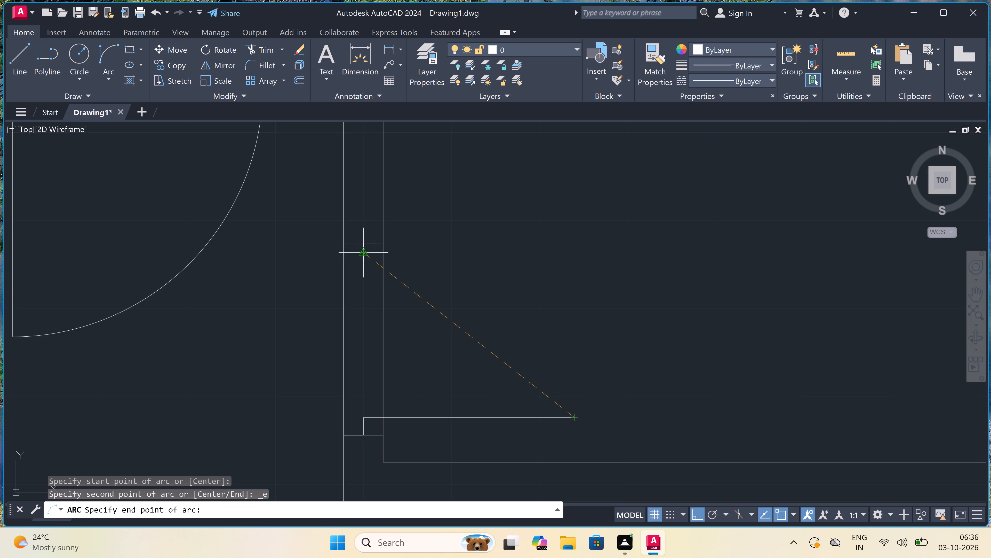
drag(362, 262, 367, 265)
click(509, 271)
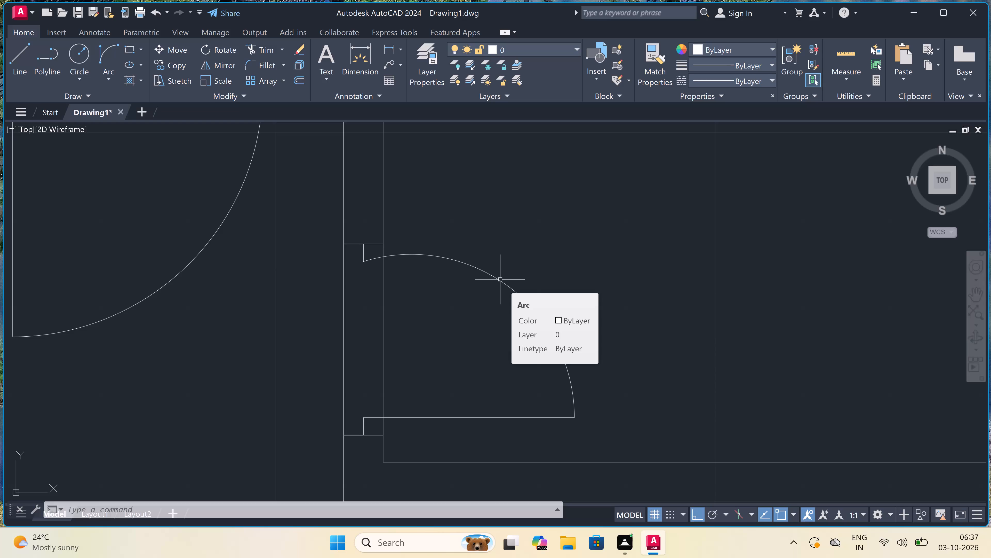
Trim both west wall lines between the two new jambs to open the doorway of the small lower east-wing room.
scroll(497, 298, down, 2)
scroll(466, 322, up, 1)
text(tr)
key(space)
click(464, 325)
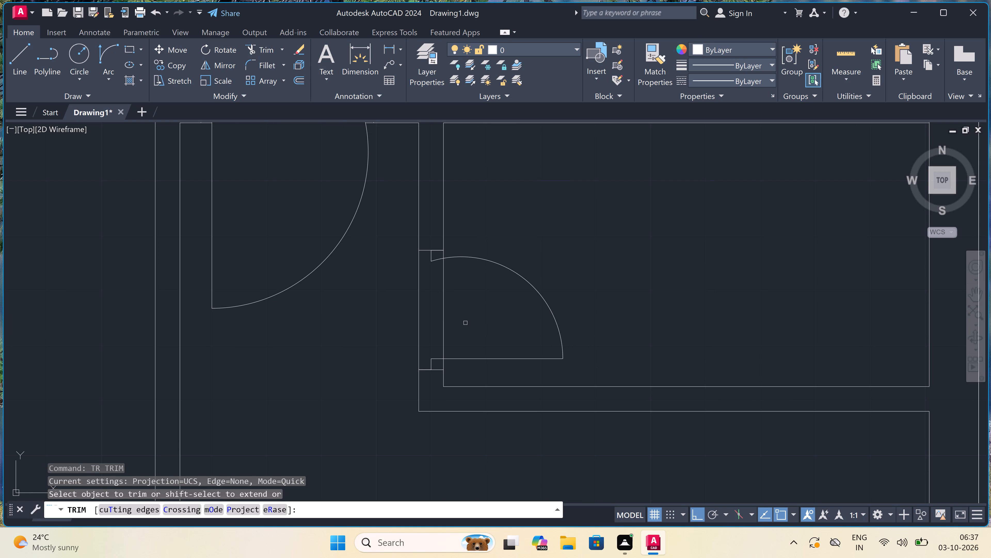
click(366, 315)
scroll(538, 311, down, 4)
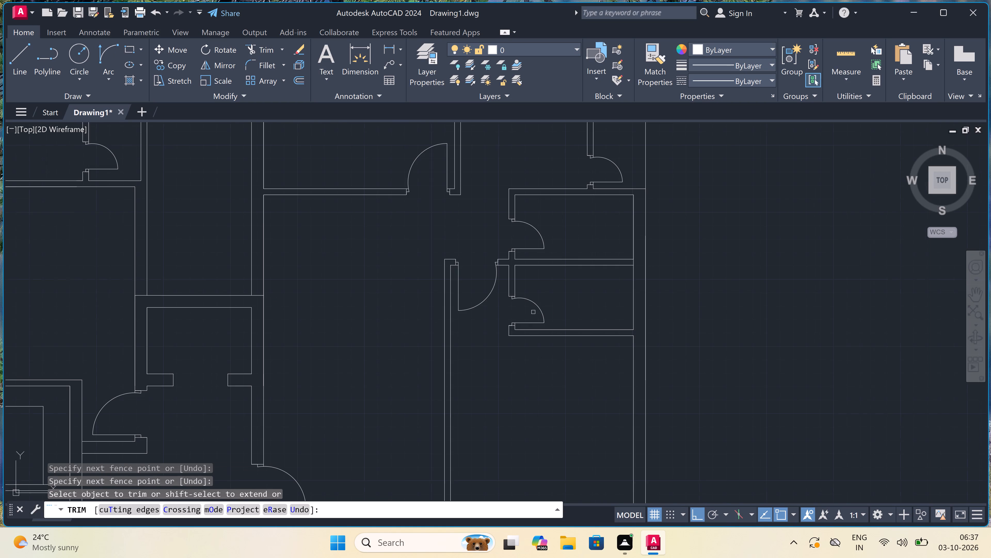
scroll(540, 357, up, 2)
scroll(538, 354, down, 3)
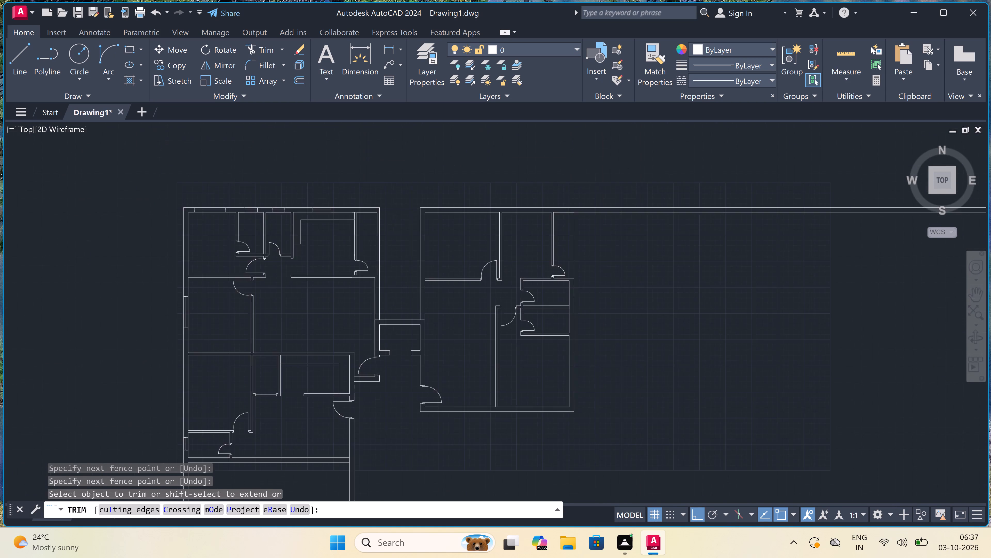
scroll(527, 352, down, 1)
scroll(513, 360, up, 2)
scroll(492, 338, down, 2)
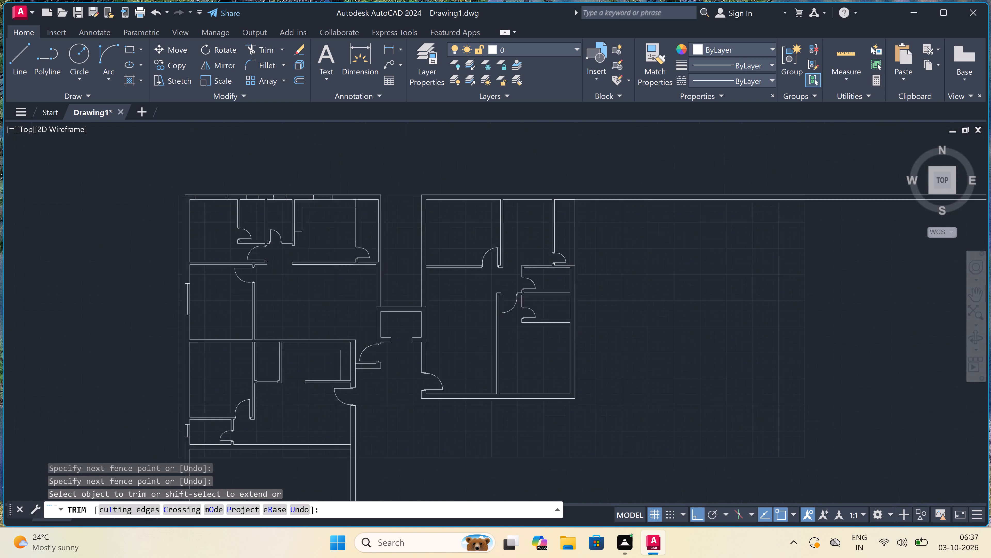
scroll(453, 268, up, 3)
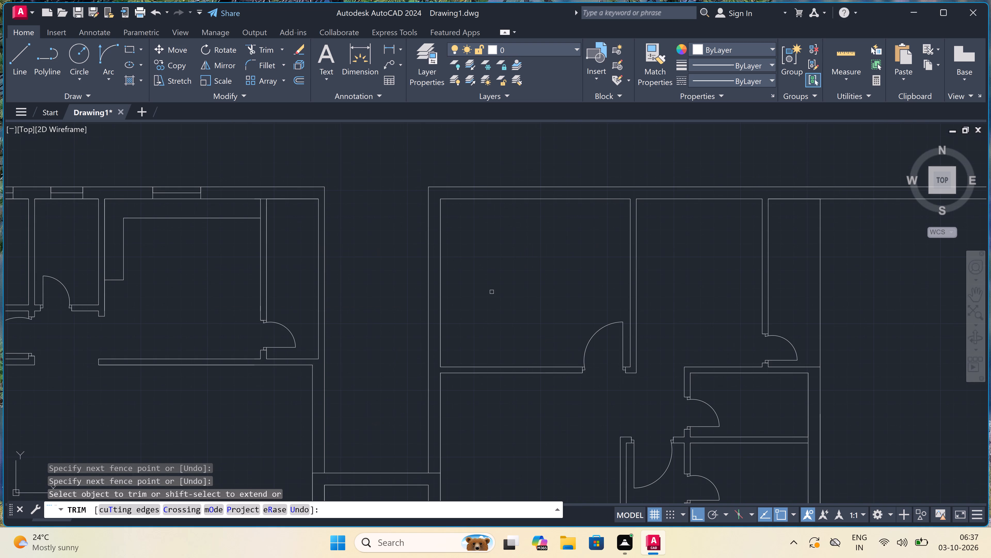
key(Escape)
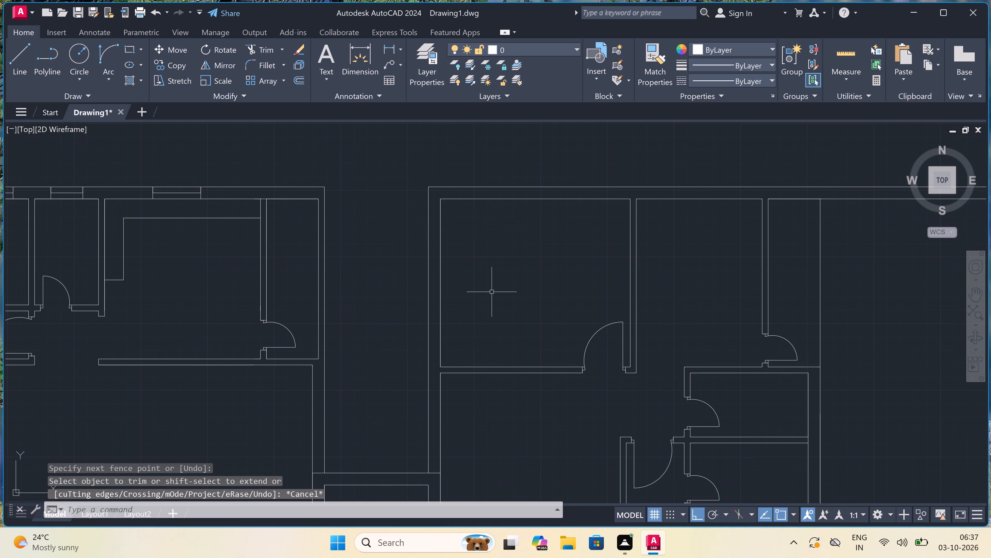
Draw a counter outline in the east wing's middle north room: about 6'-6" east from its west wall, about 5' south, then to the east wall.
text(l)
key(space)
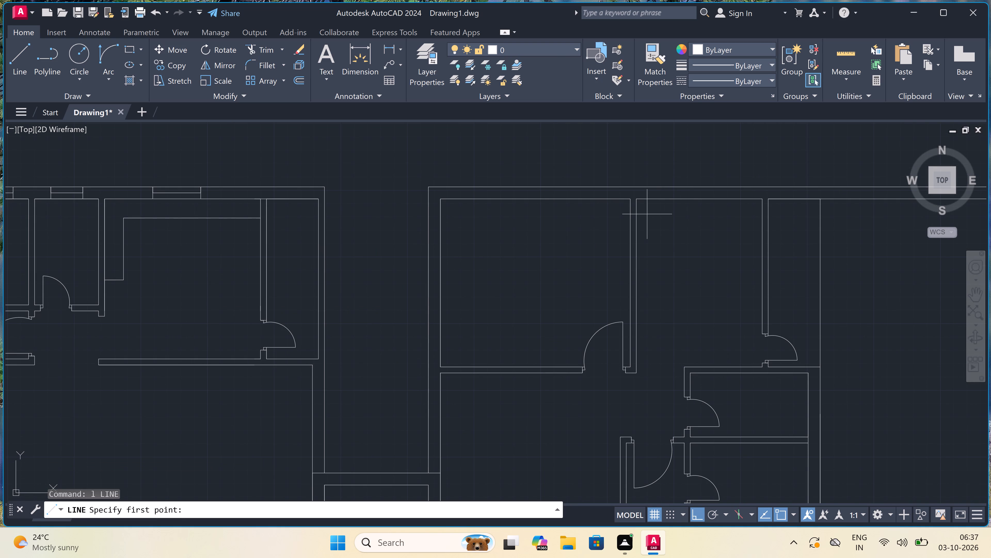
click(637, 224)
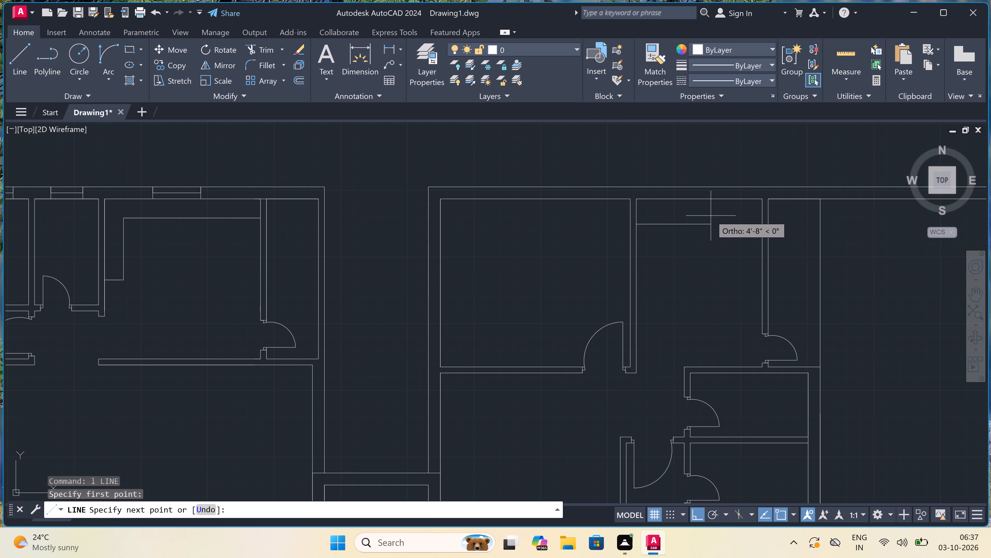
click(730, 224)
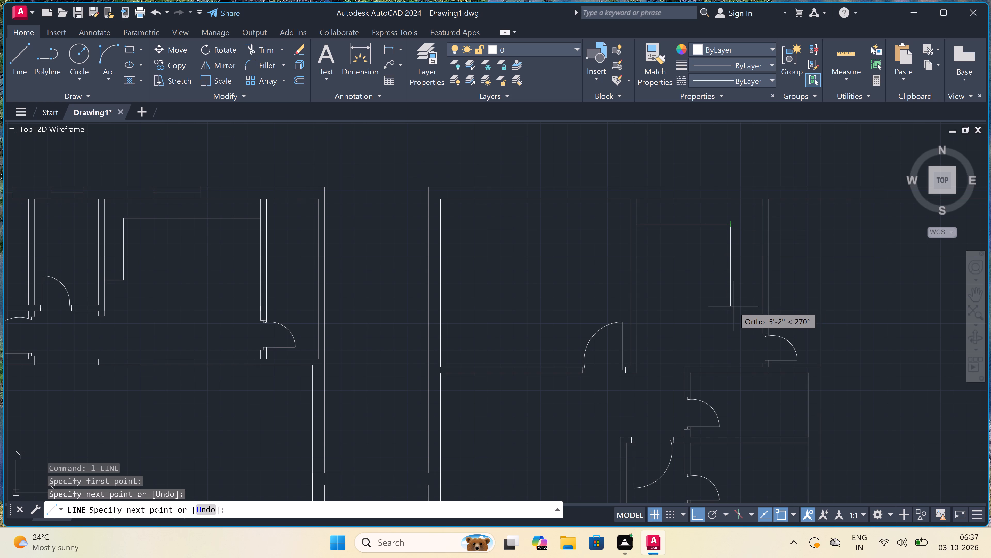
key(ctrl+z)
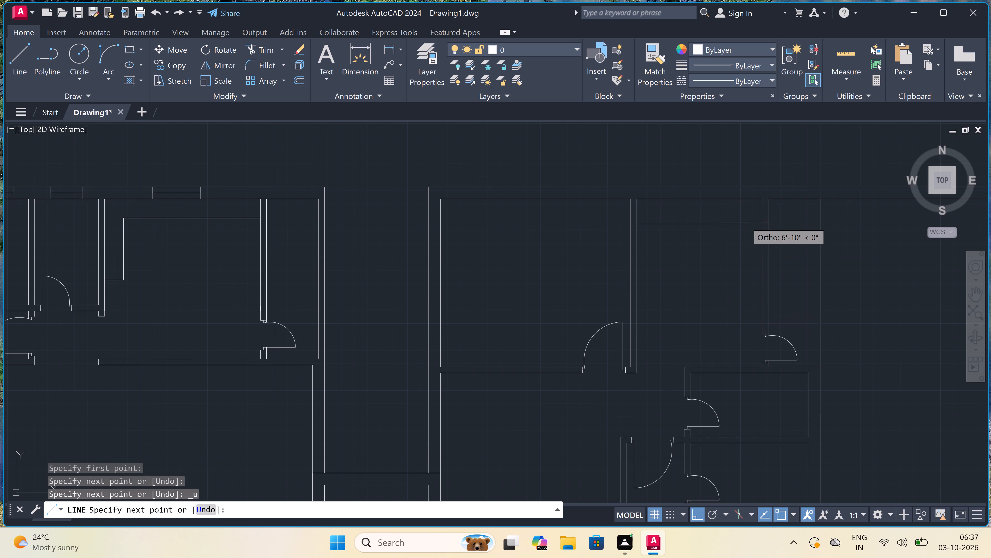
scroll(741, 225, up, 2)
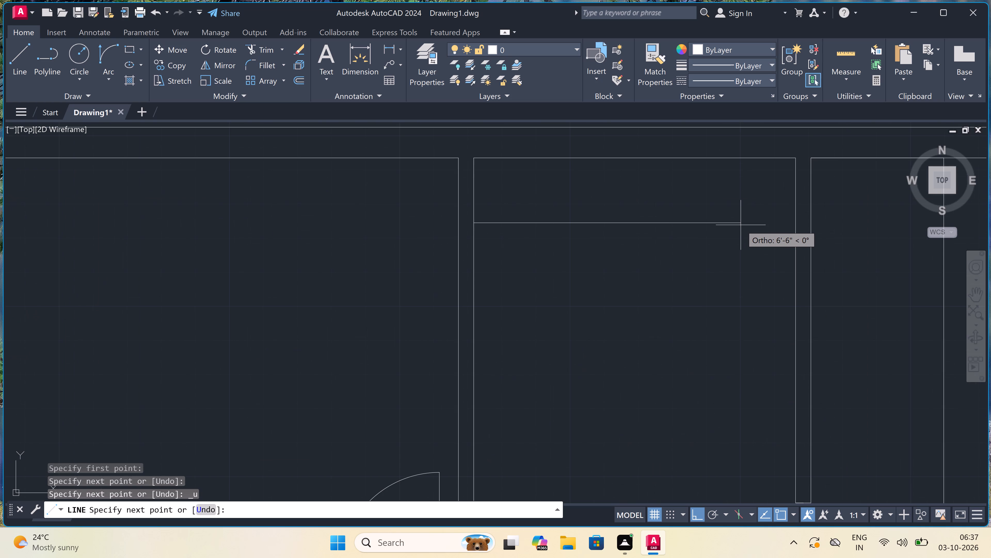
click(744, 223)
scroll(745, 223, down, 2)
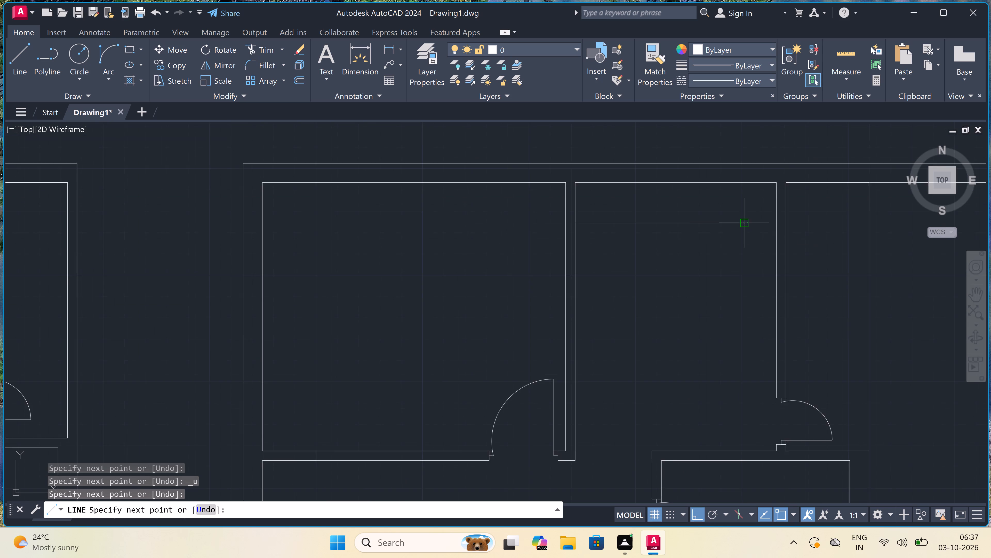
click(747, 302)
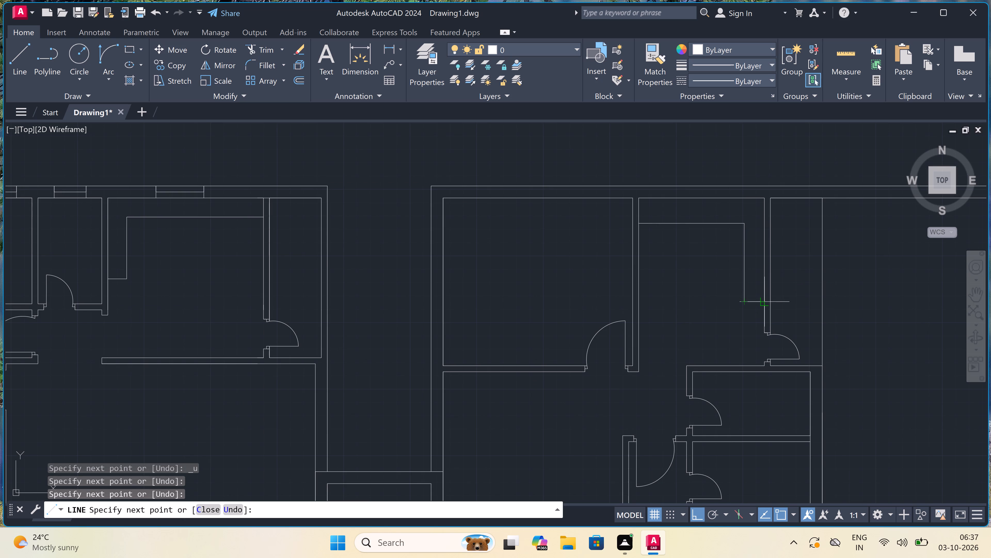
click(762, 302)
key(Escape)
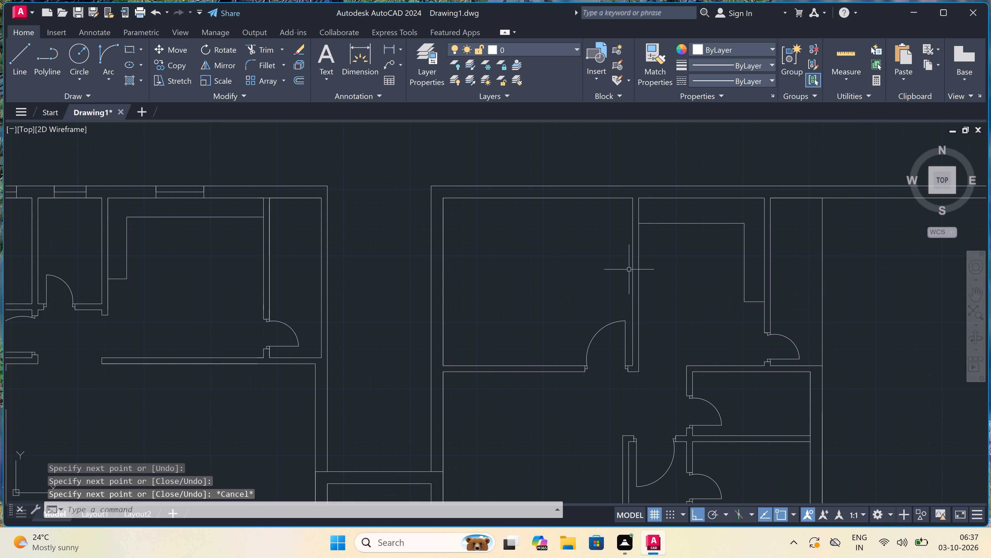
Draw a 5' window in the north wall of the east wing's northwest room, with a mid-wall line and end lines across the wall.
scroll(590, 253, down, 3)
scroll(568, 247, up, 3)
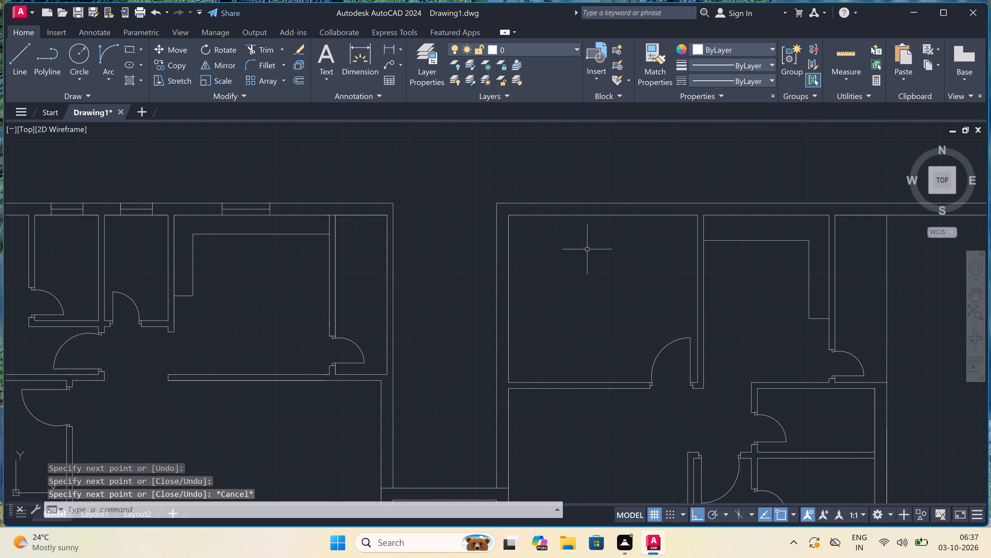
key(space)
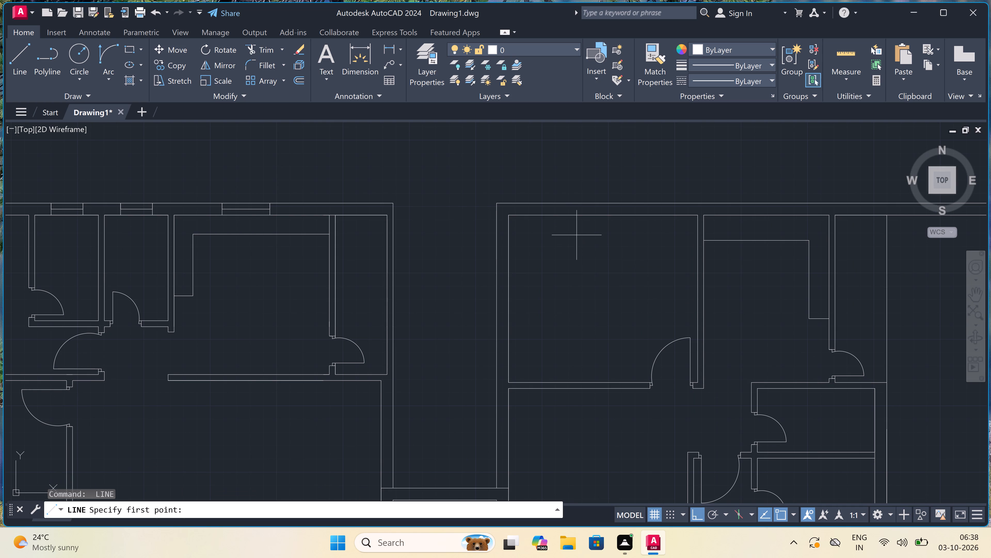
click(545, 218)
click(542, 207)
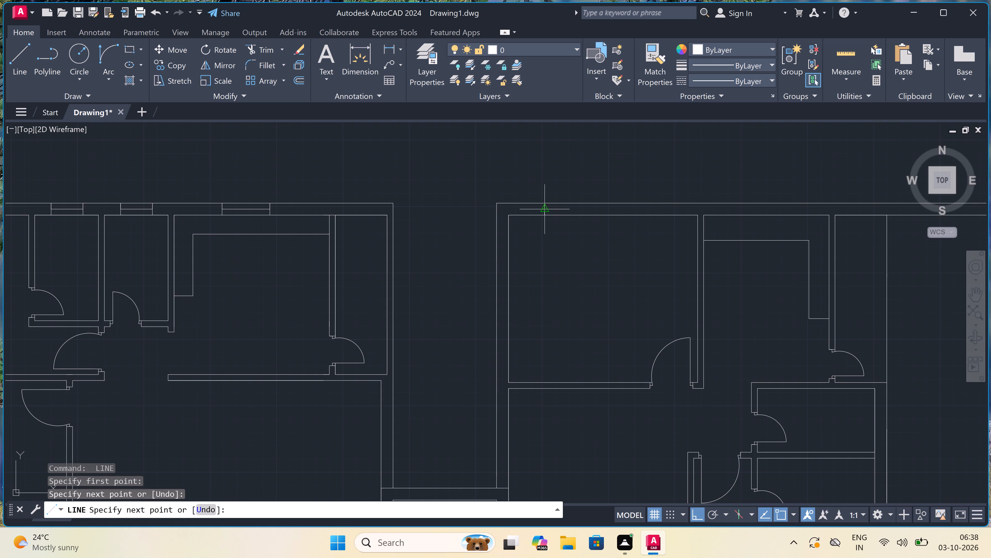
scroll(542, 207, up, 2)
click(547, 211)
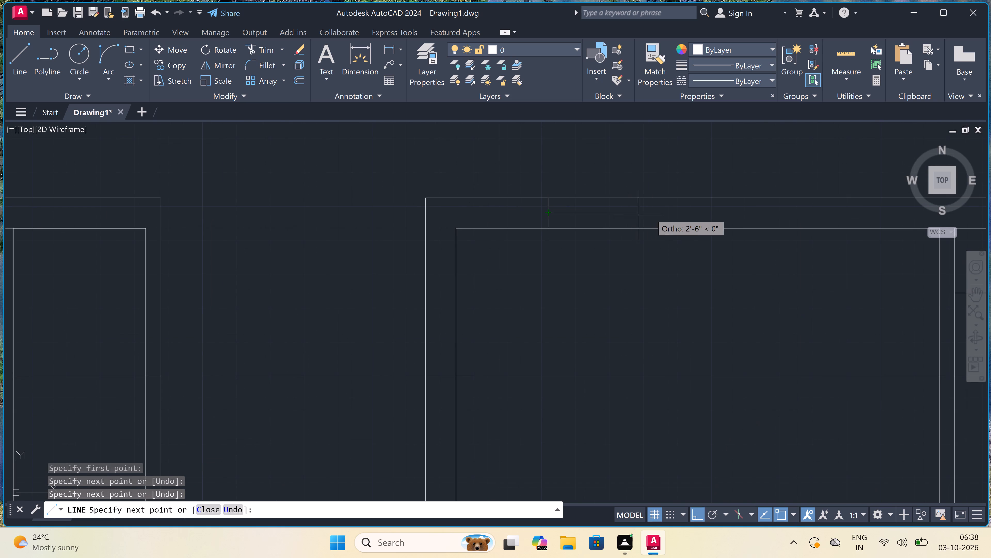
text(5')
key(space)
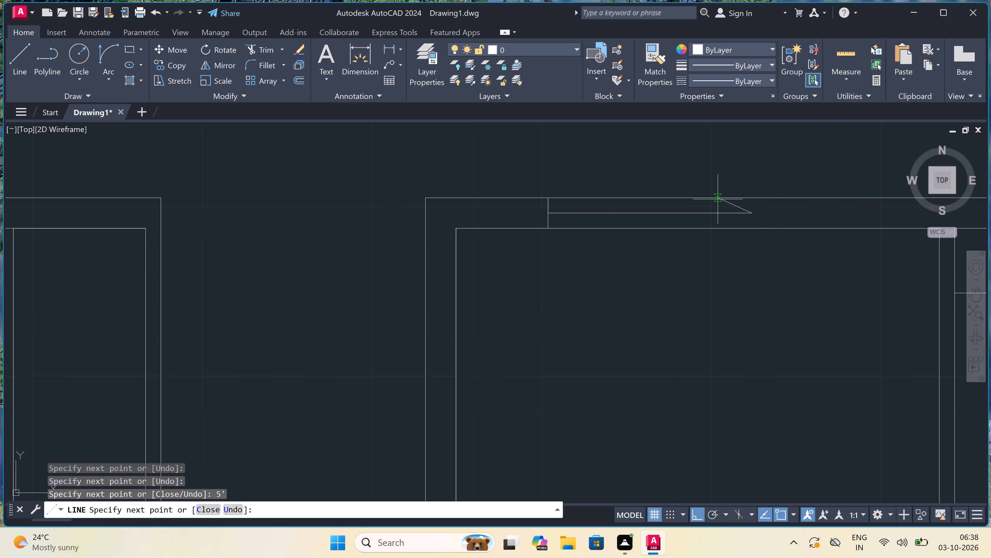
click(755, 199)
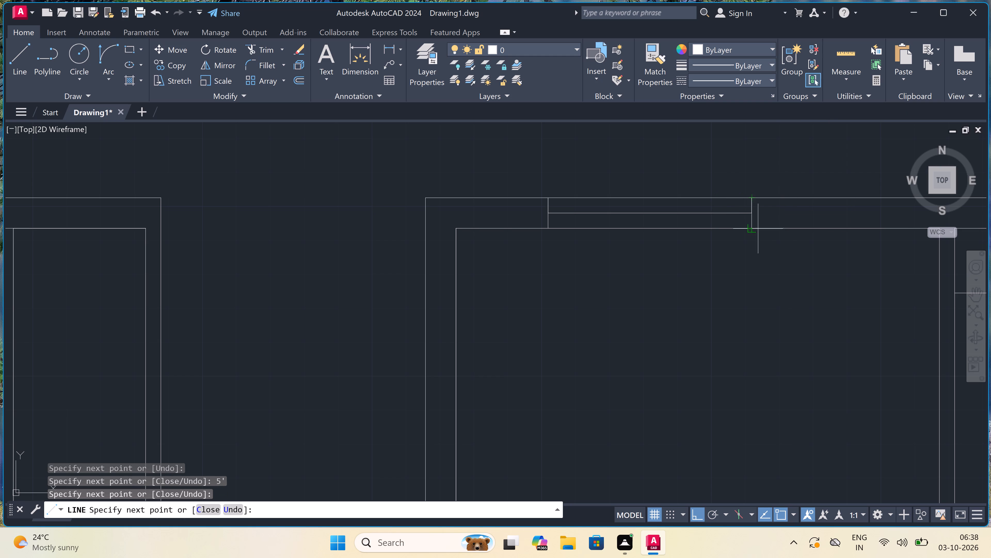
click(753, 226)
key(Escape)
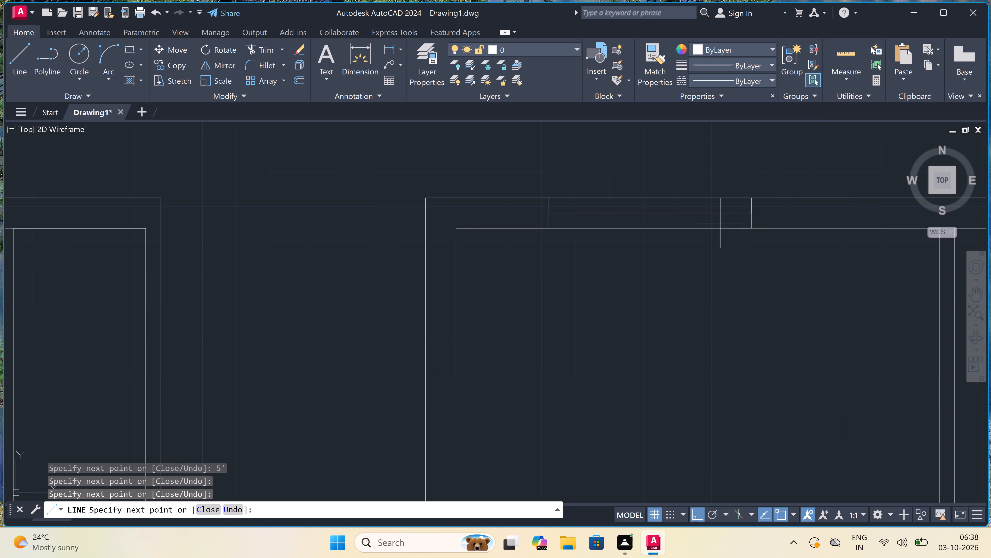
Draw a 3' window in the north wall above the east-wing counter, with a mid-wall line and end lines across the wall.
scroll(563, 192, down, 5)
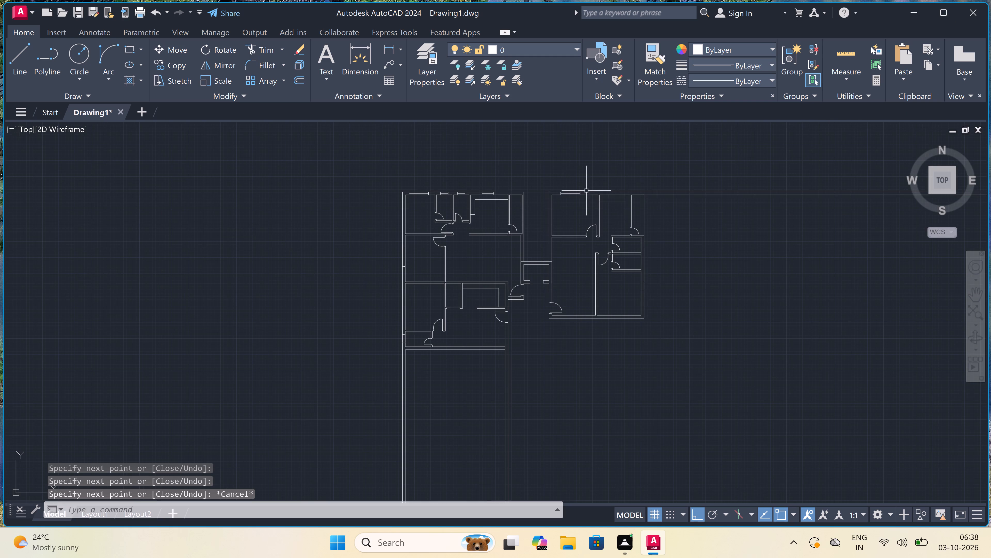
scroll(617, 195, up, 4)
key(space)
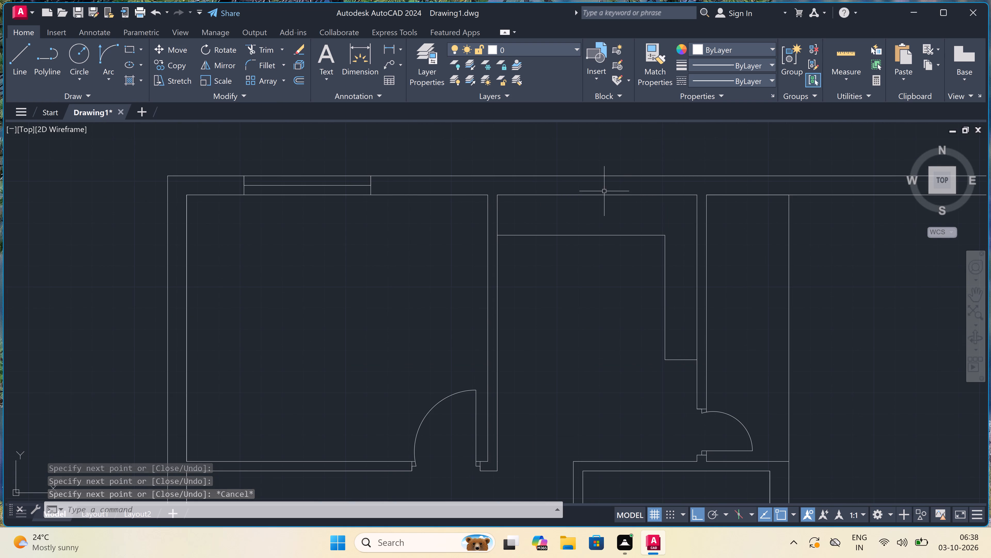
click(562, 195)
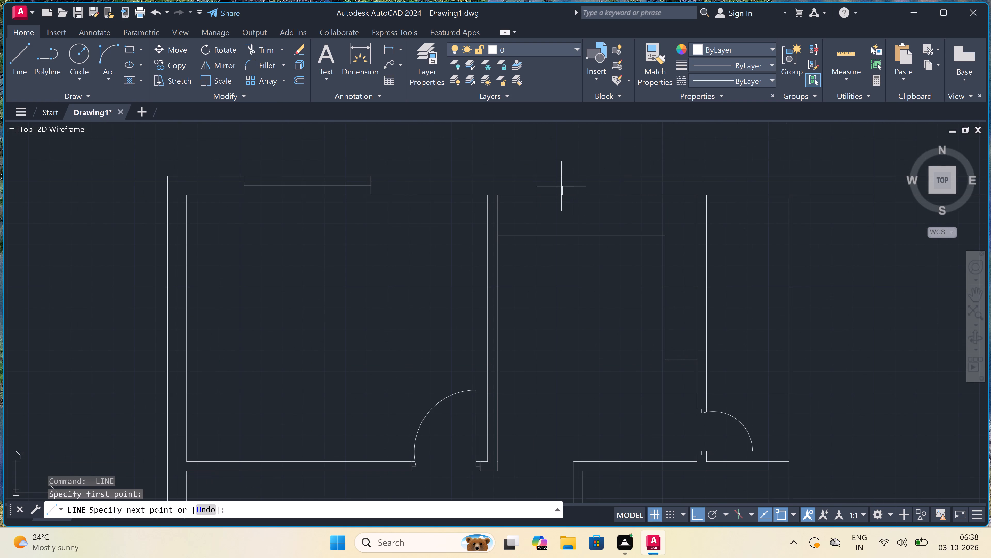
click(559, 172)
click(560, 181)
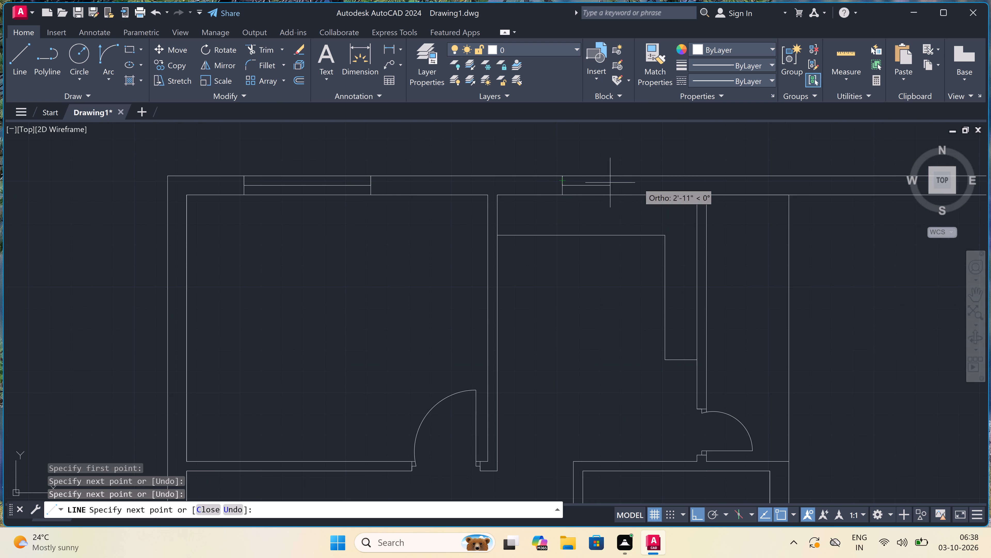
text(3')
key(space)
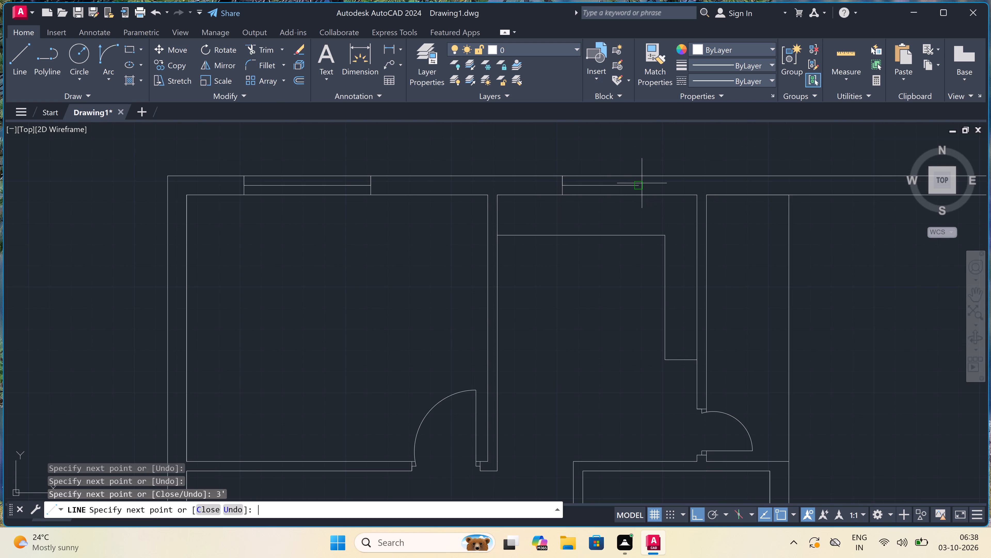
scroll(643, 181, up, 2)
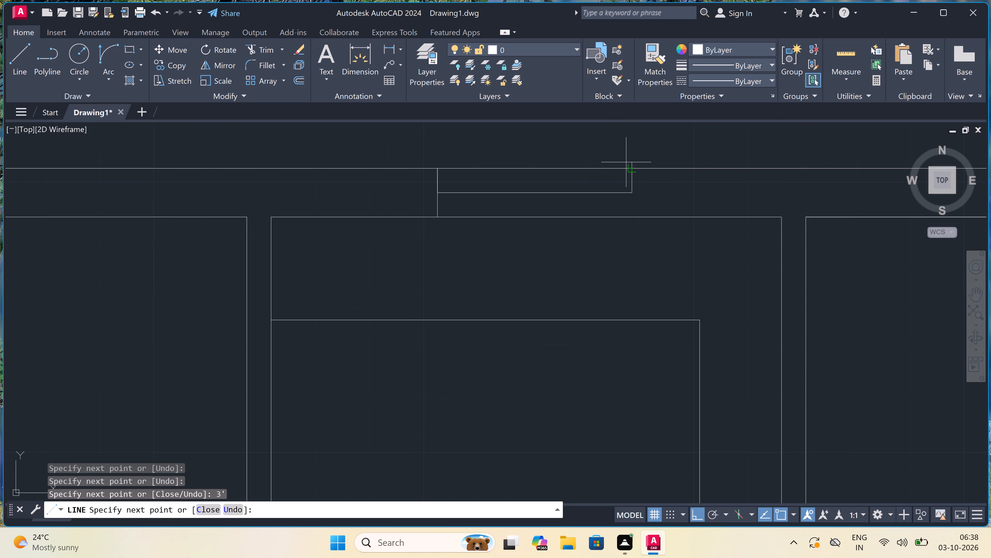
click(632, 172)
click(632, 219)
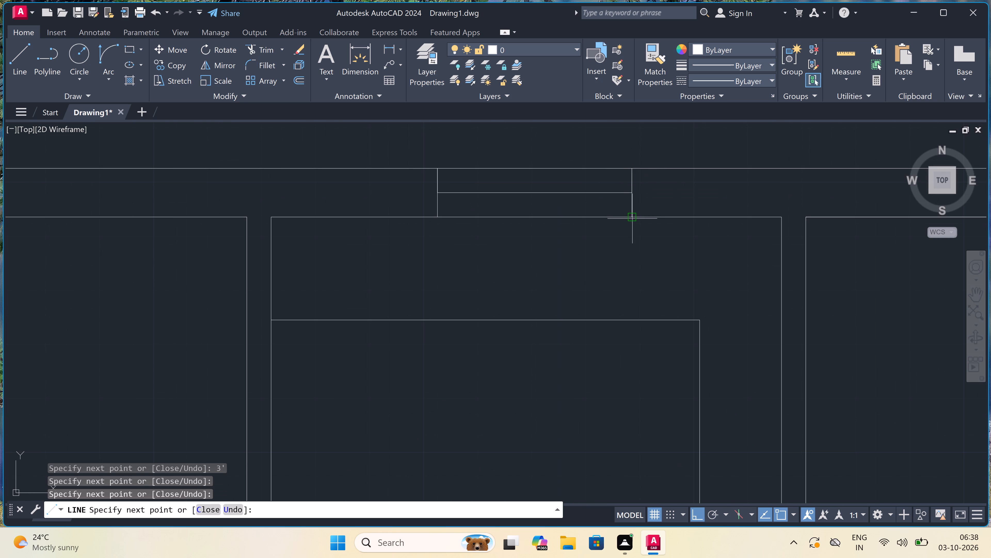
key(Escape)
scroll(573, 182, down, 4)
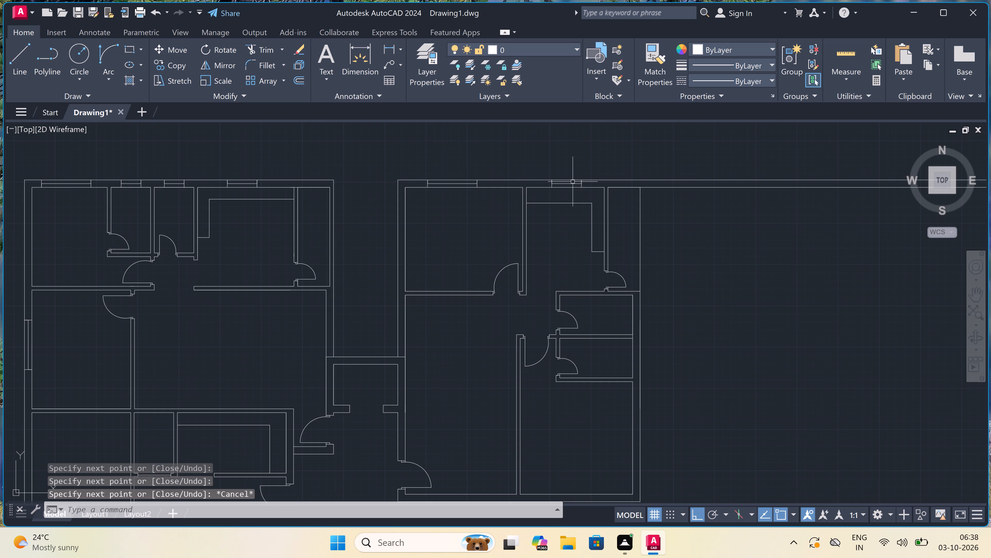
scroll(573, 182, down, 1)
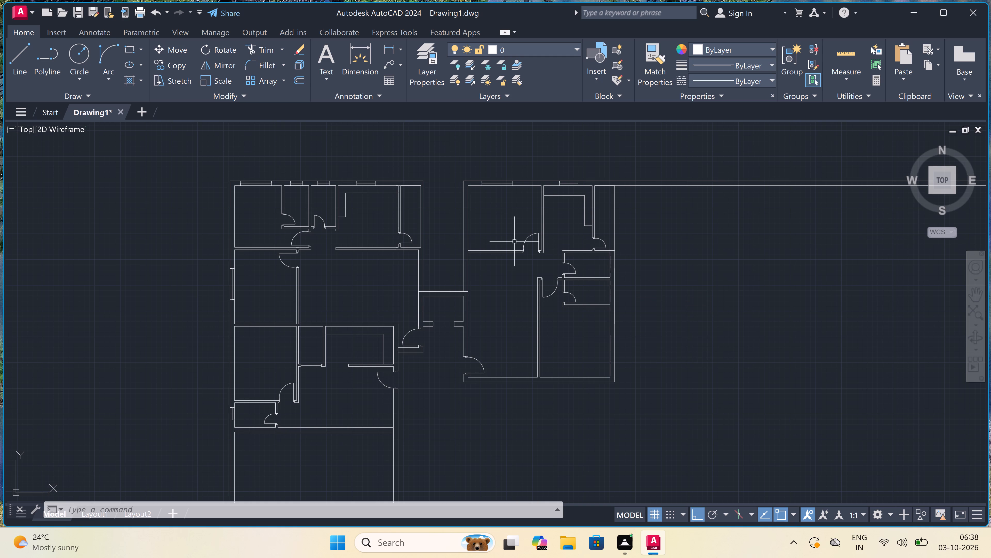
Delete both segments of the inner east wall line in the west wing's northeast small room.
scroll(421, 222, up, 3)
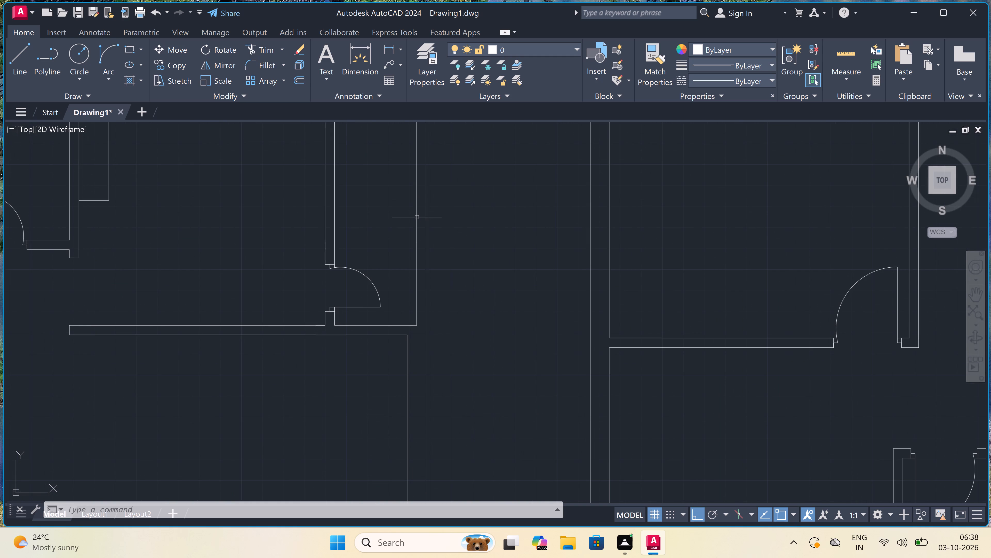
scroll(411, 214, down, 3)
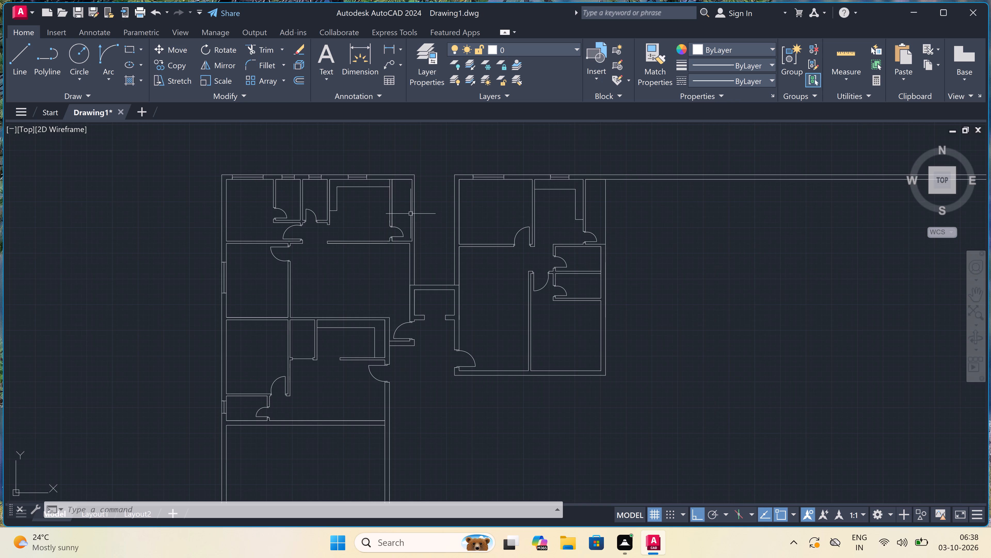
click(411, 214)
scroll(379, 205, up, 2)
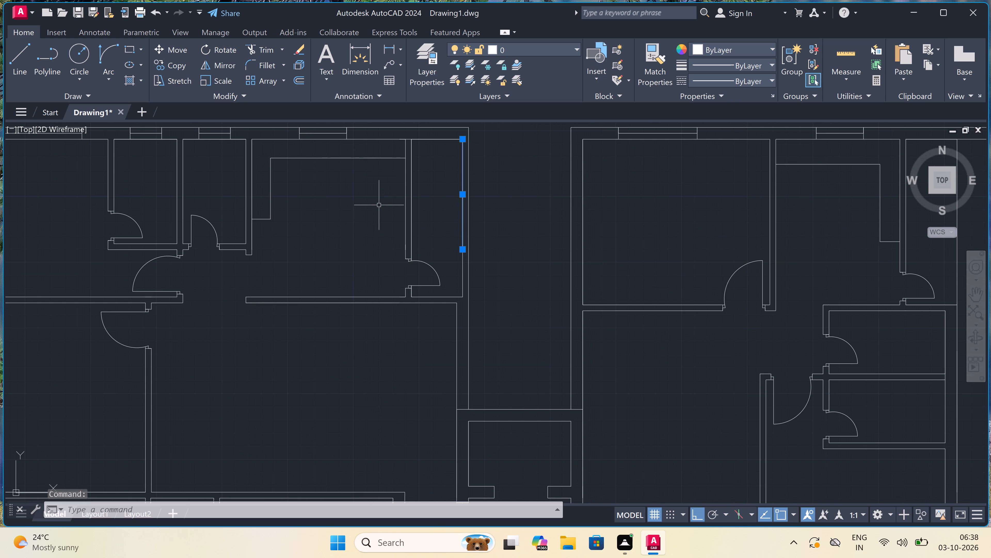
key(Delete)
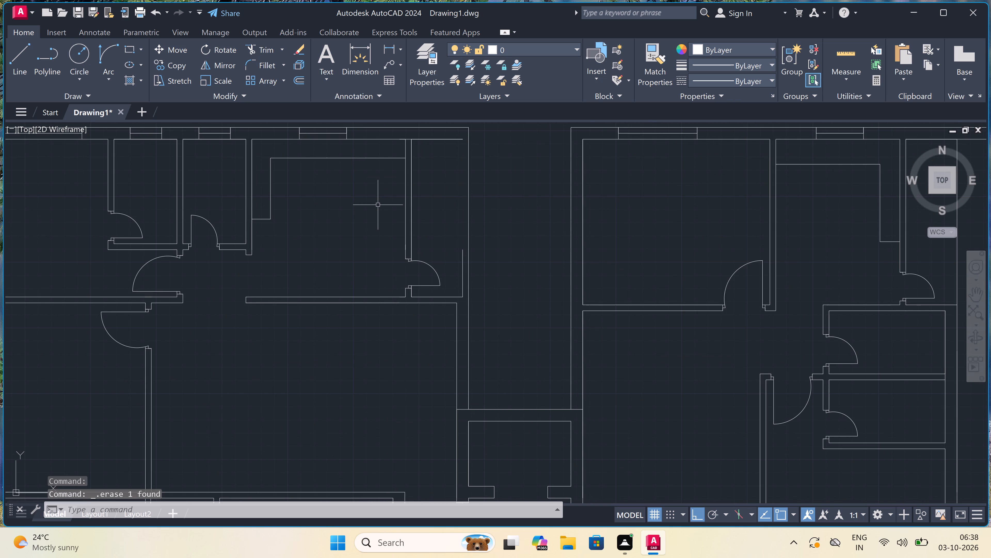
scroll(452, 247, up, 1)
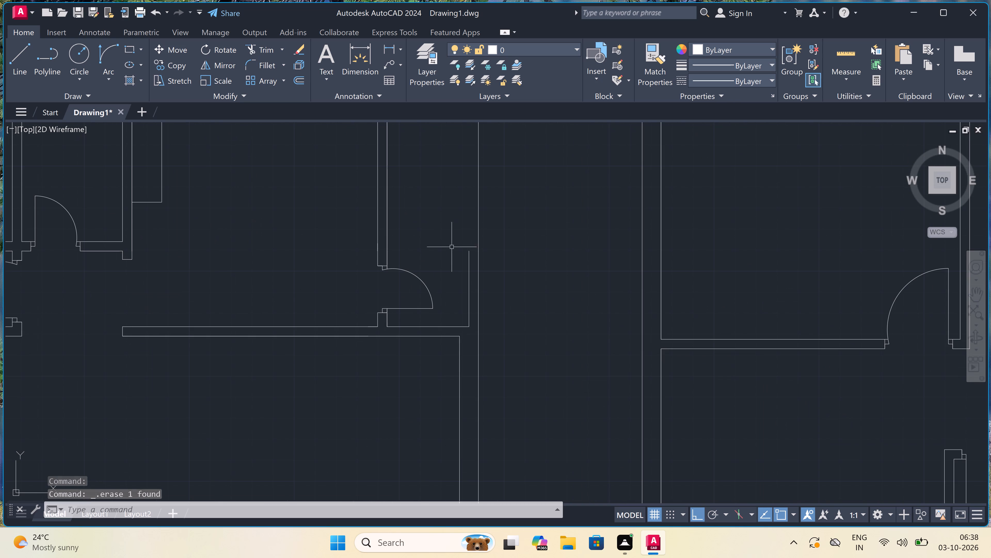
click(471, 255)
click(455, 275)
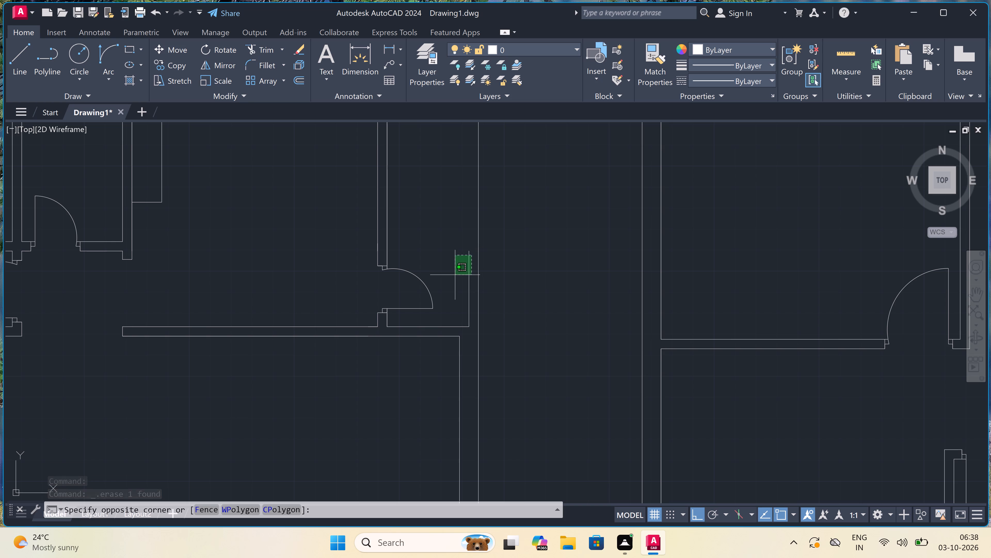
key(Delete)
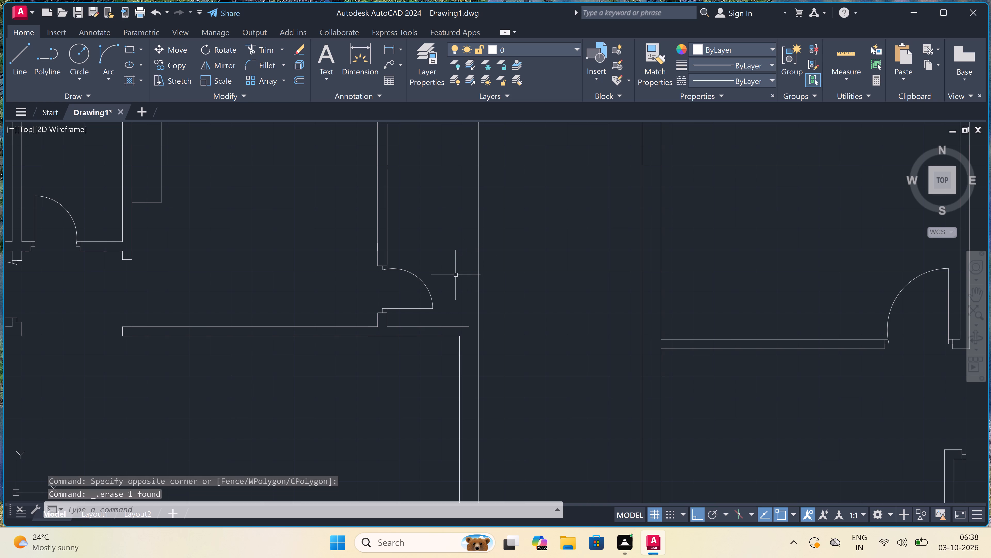
Extend that room's south wall line and the inner north wall line east to the outer east wall line.
text(ex)
key(space)
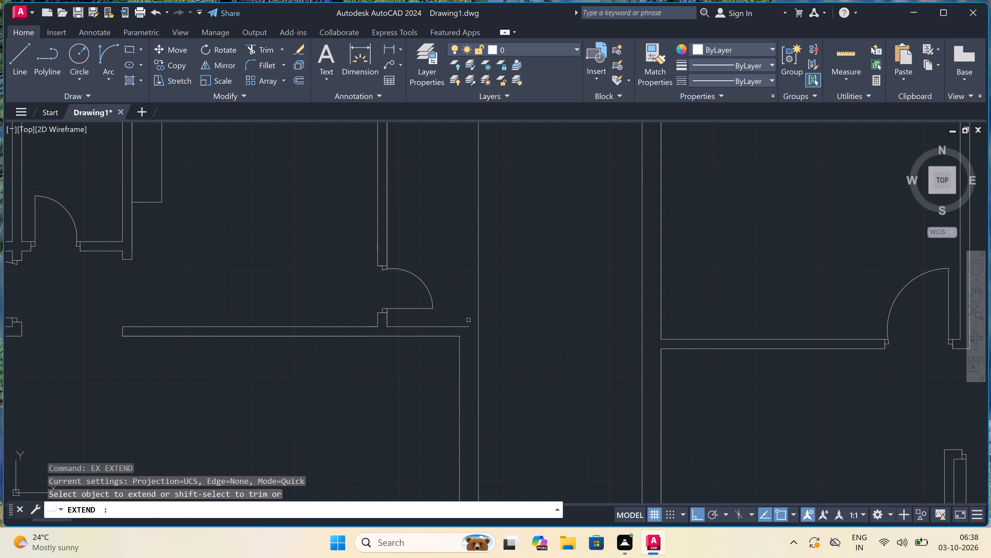
click(464, 325)
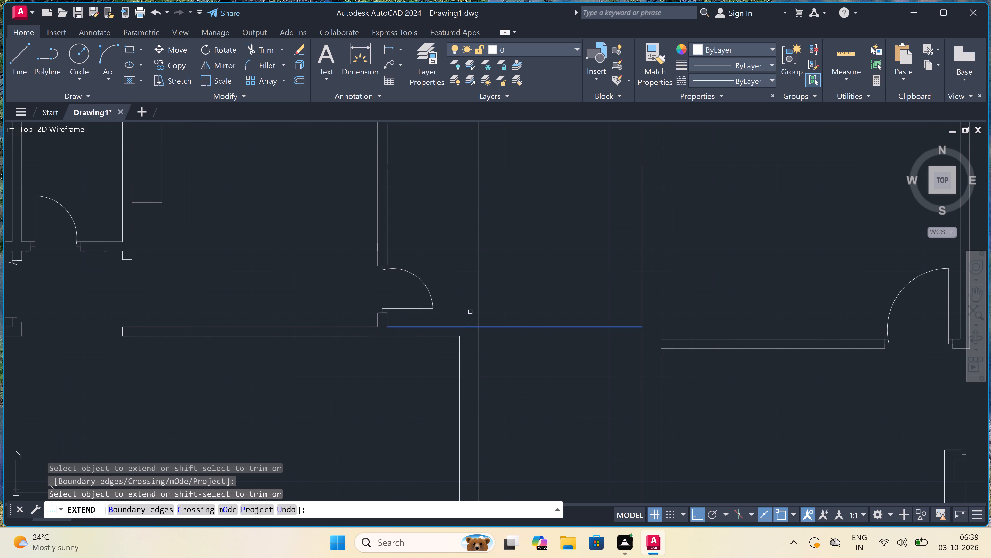
scroll(468, 307, down, 1)
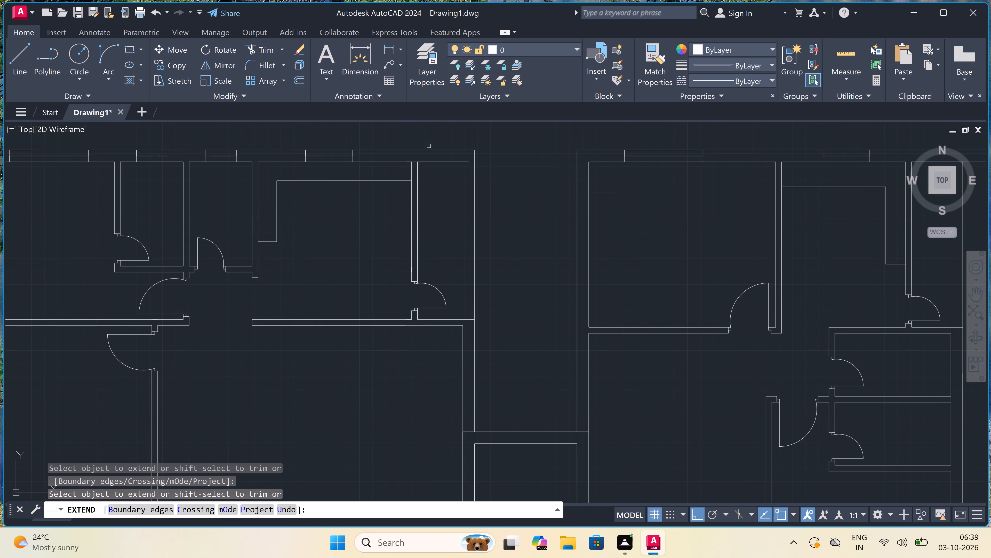
click(444, 161)
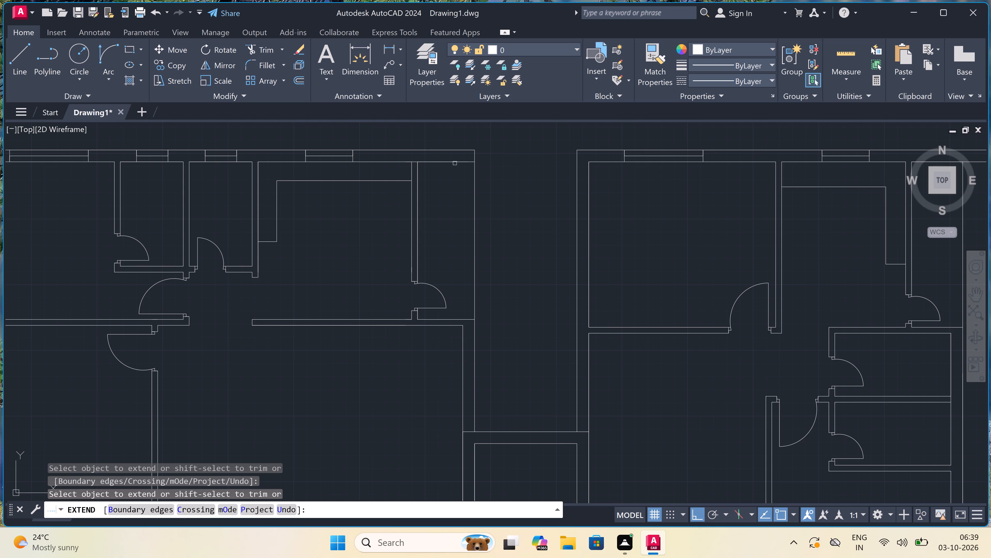
scroll(460, 164, down, 2)
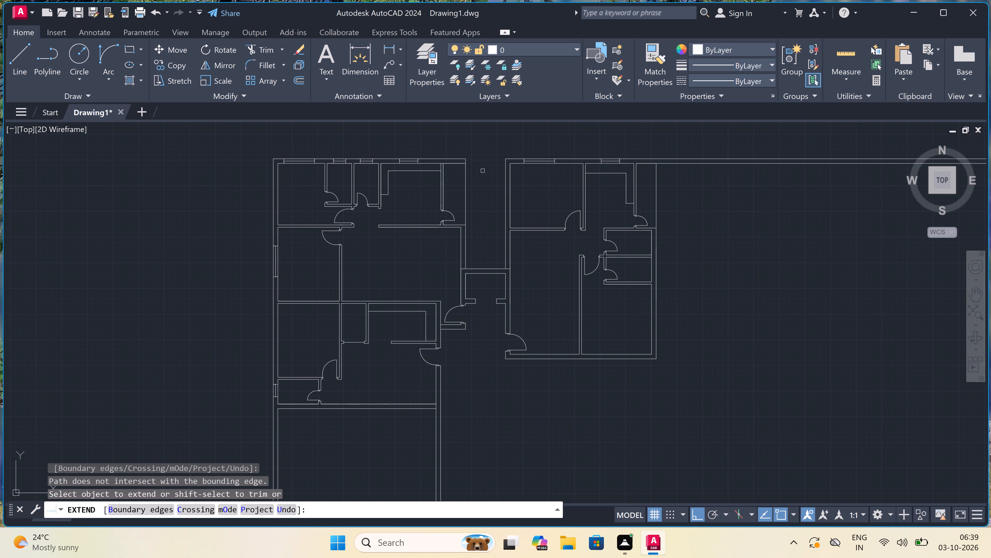
key(Escape)
Draw the north end line of a window across the east wall of the east wing's upper small room, returning to mid-wall.
scroll(484, 171, down, 1)
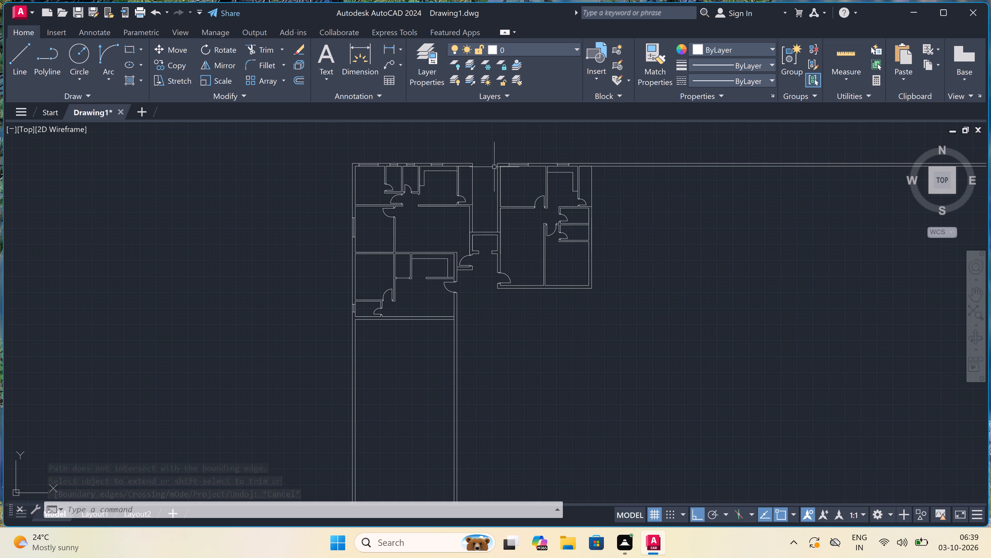
scroll(494, 167, down, 1)
scroll(550, 169, up, 1)
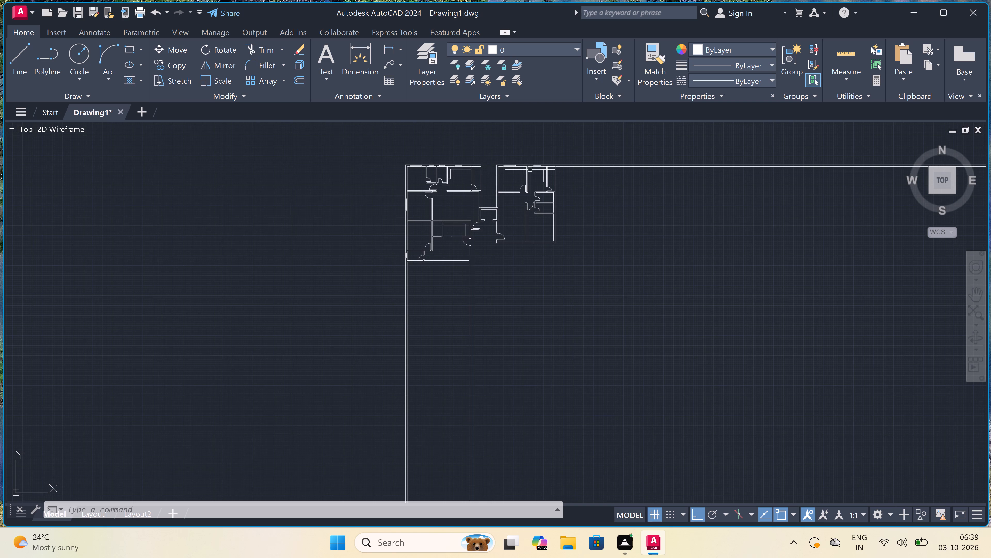
scroll(550, 169, up, 1)
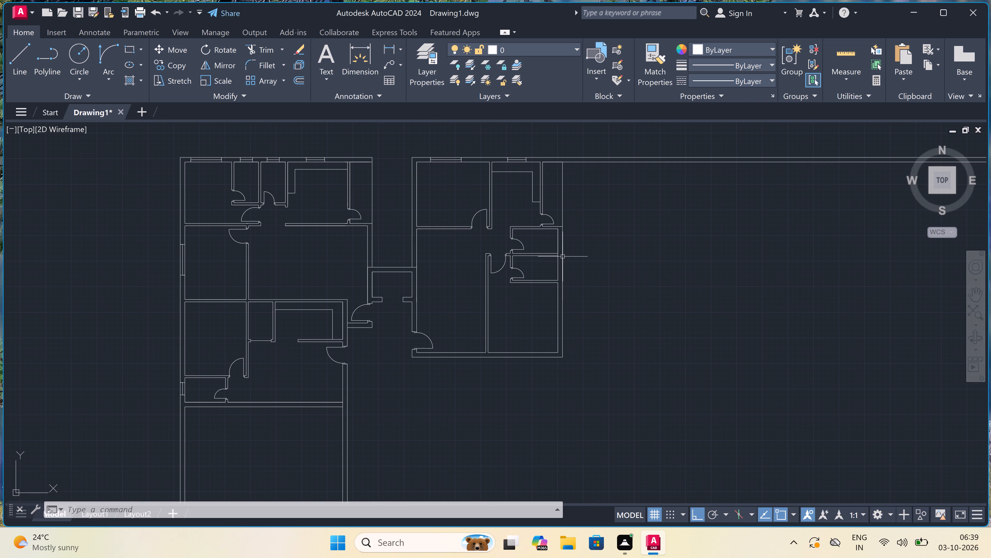
scroll(548, 255, up, 1)
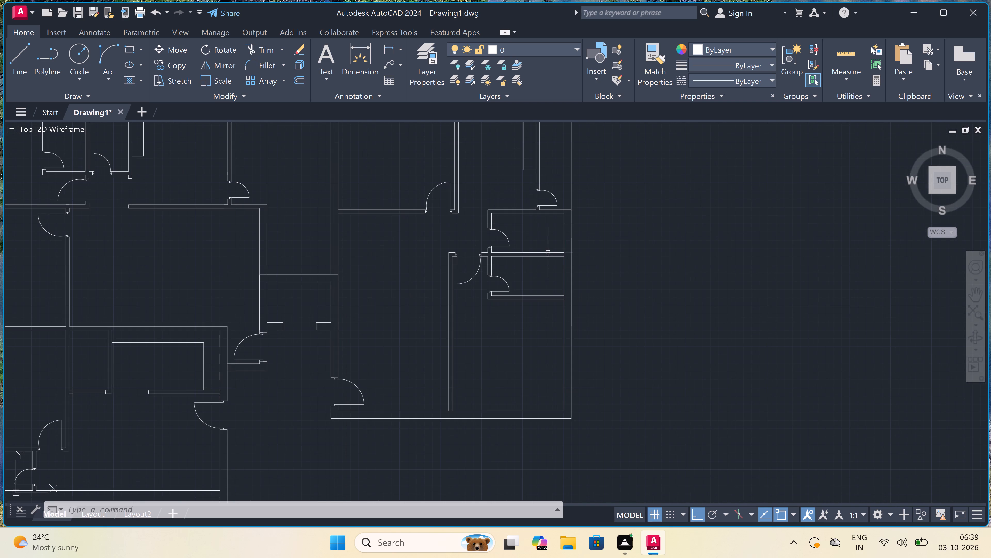
text(l)
key(space)
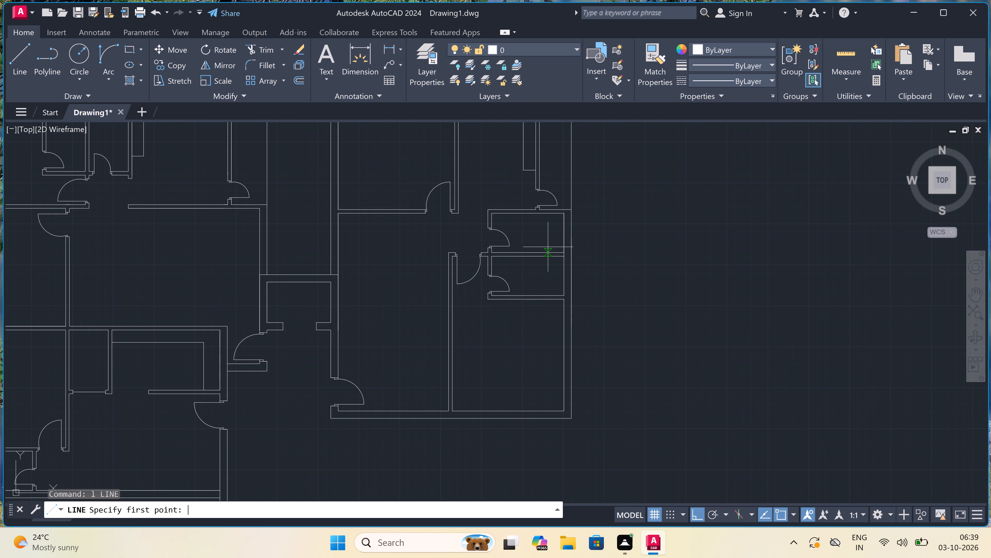
scroll(561, 224, up, 2)
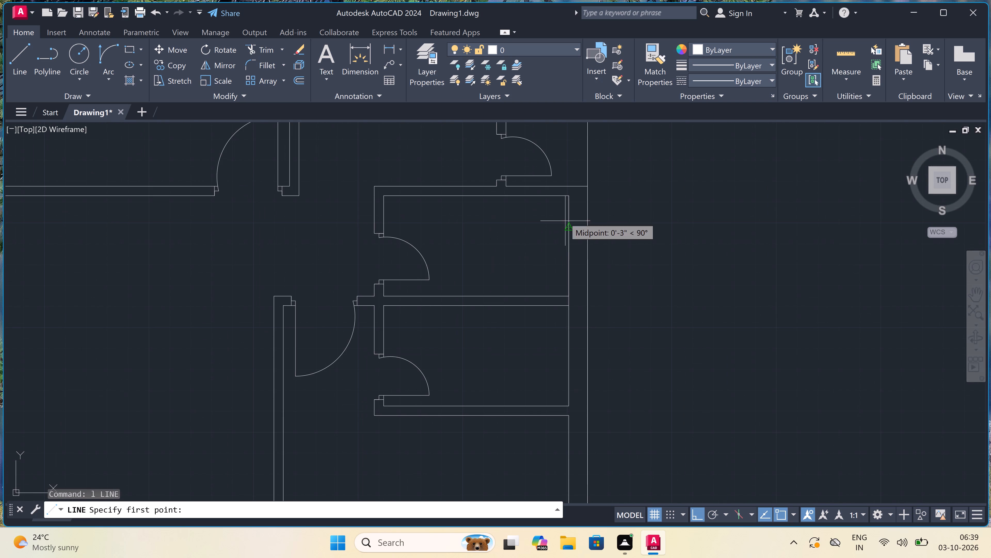
click(567, 211)
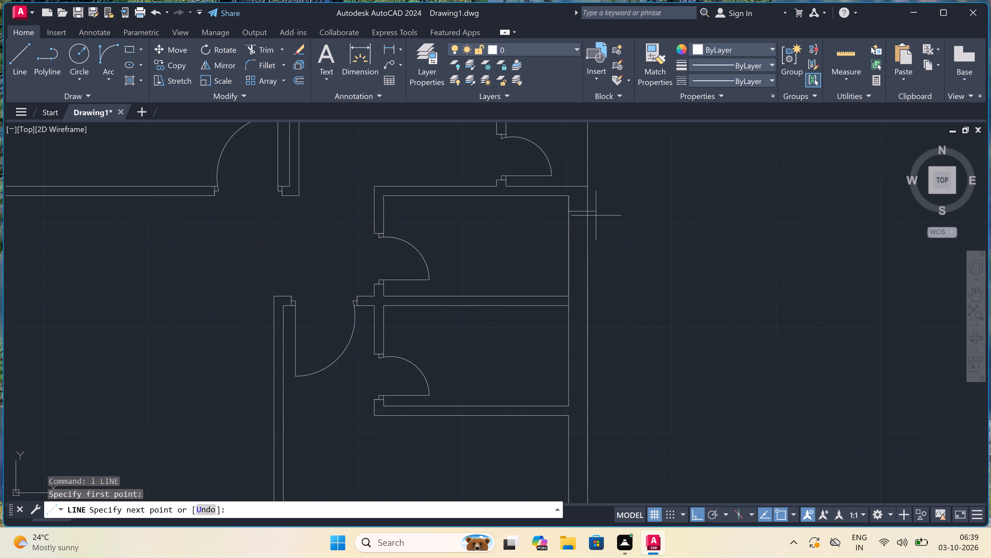
click(583, 210)
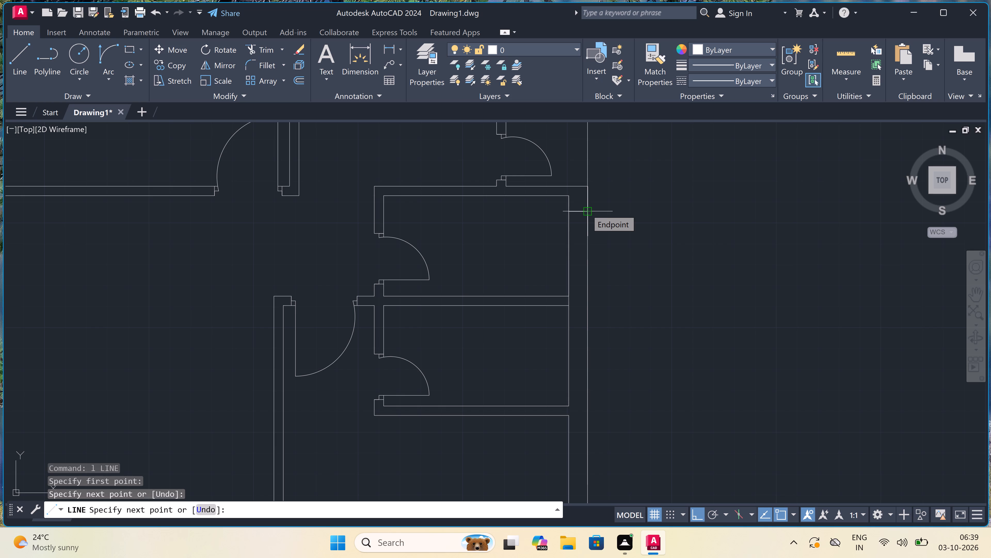
click(586, 209)
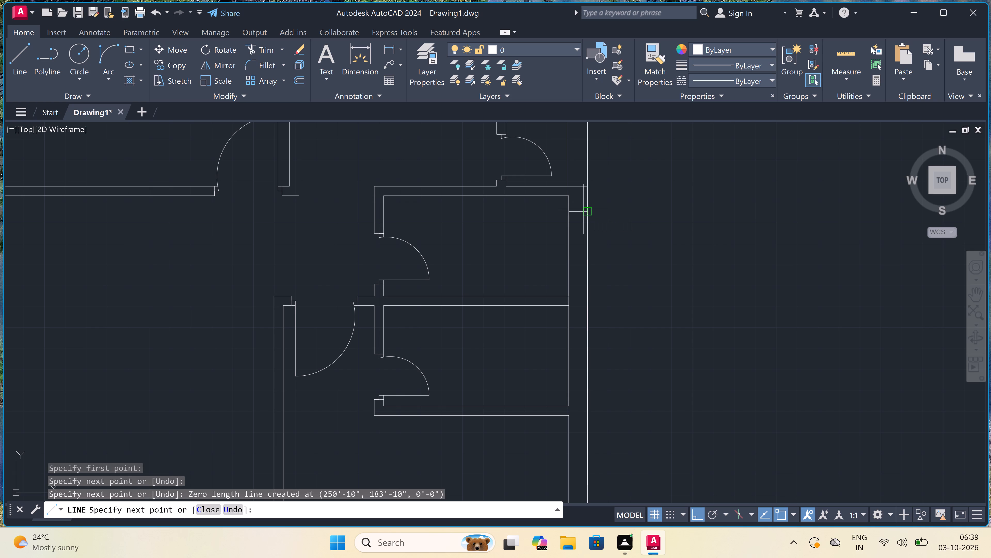
double_click(581, 210)
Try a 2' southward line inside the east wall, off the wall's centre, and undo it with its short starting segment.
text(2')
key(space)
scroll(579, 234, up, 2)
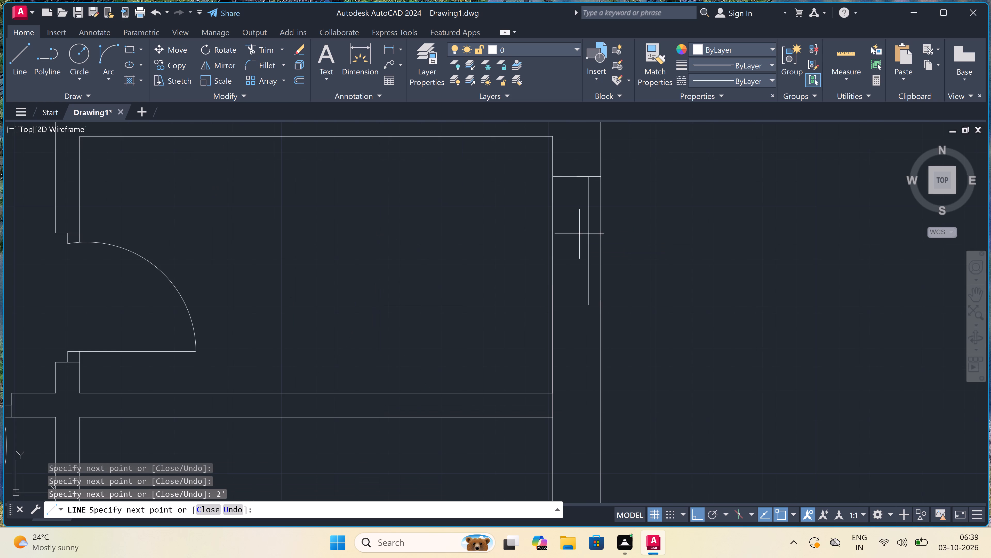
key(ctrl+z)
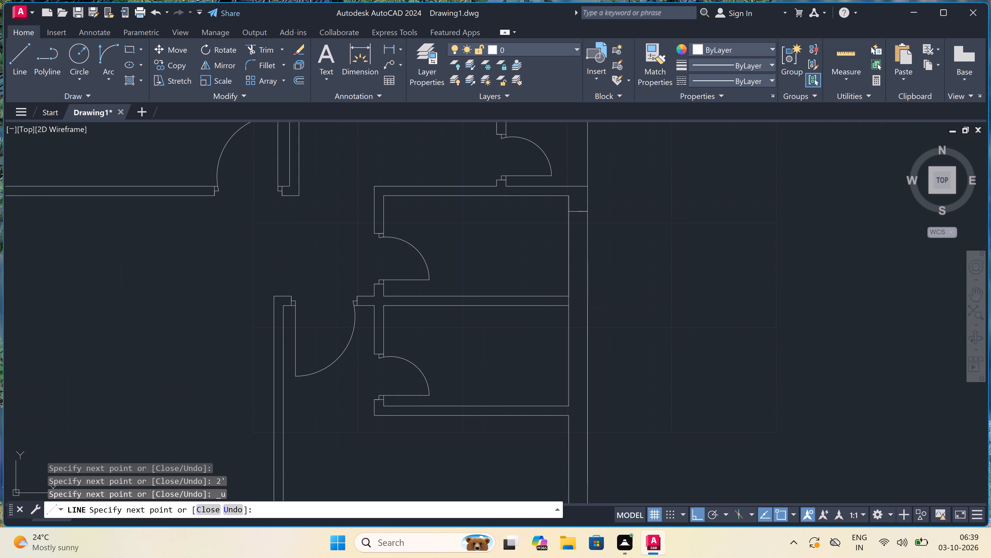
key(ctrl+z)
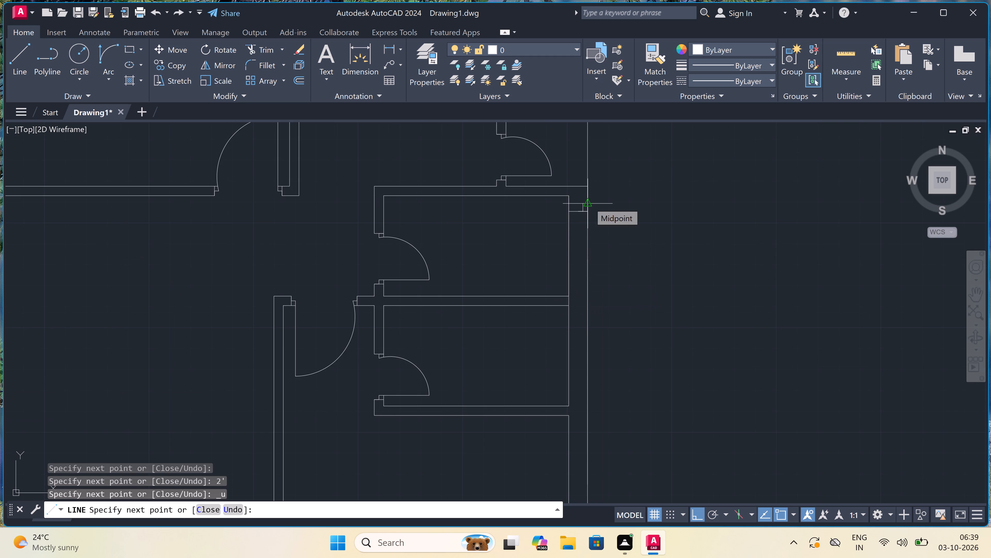
Draw the window's 2' mid-wall line southward from the end line's midpoint and close it with a south end line across the wall.
scroll(574, 212, up, 2)
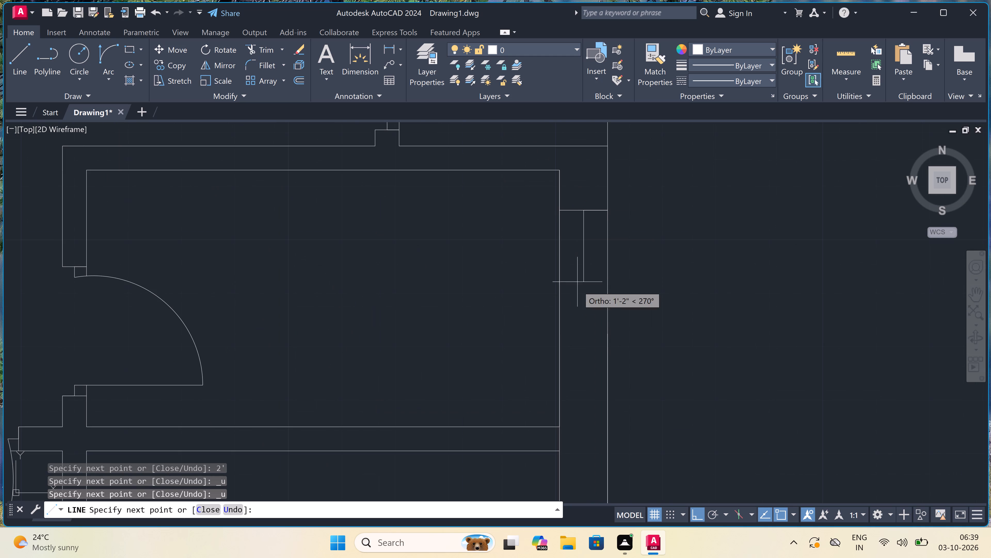
text(2')
key(space)
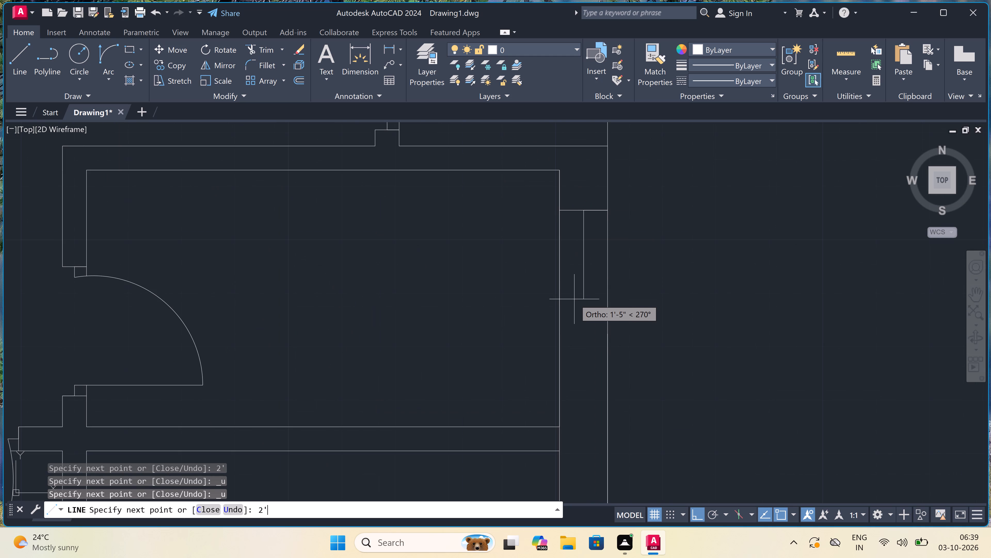
click(555, 339)
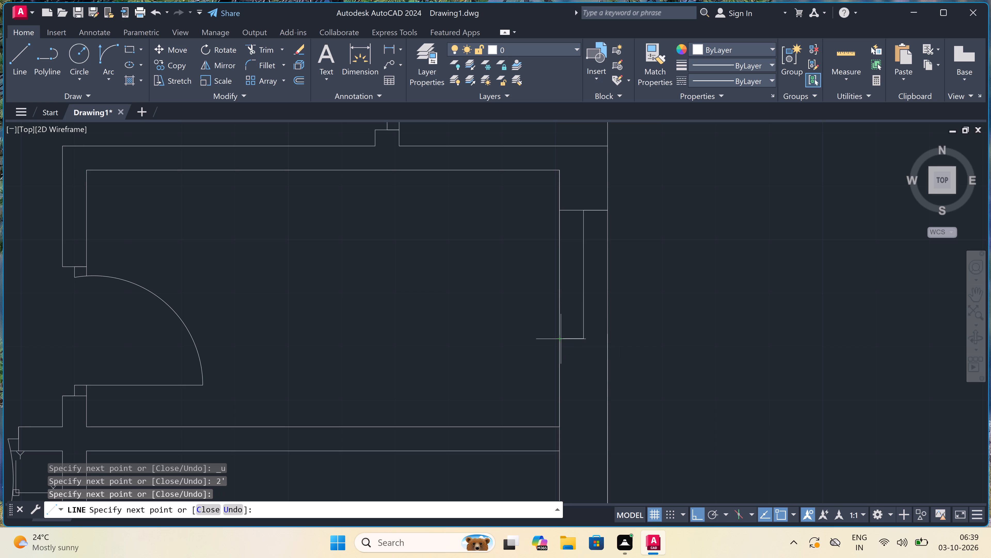
click(610, 338)
key(Escape)
scroll(545, 290, down, 3)
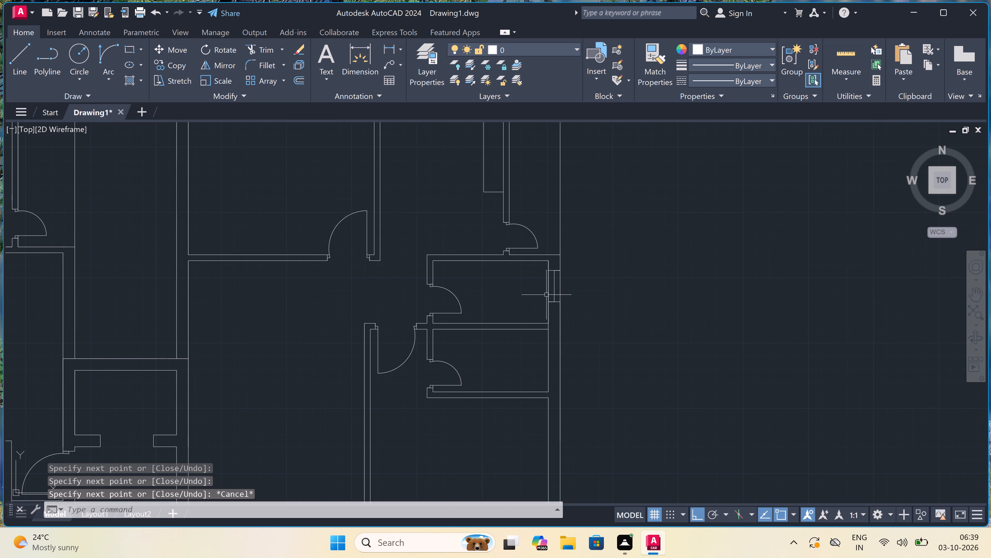
Draw a window across the east wall of the lower small room: south end line, 2' mid-wall line northward, and north end line.
scroll(551, 366, up, 1)
key(space)
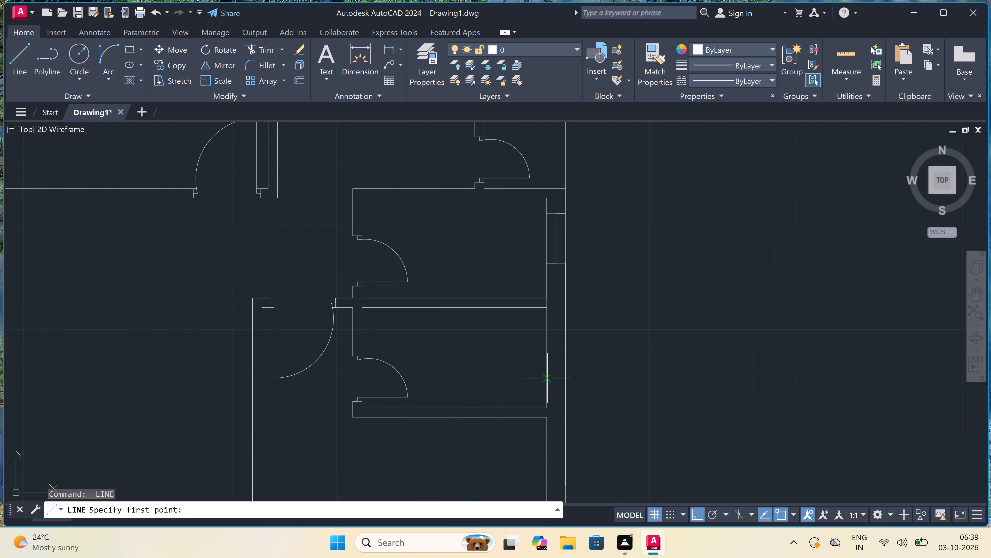
click(546, 379)
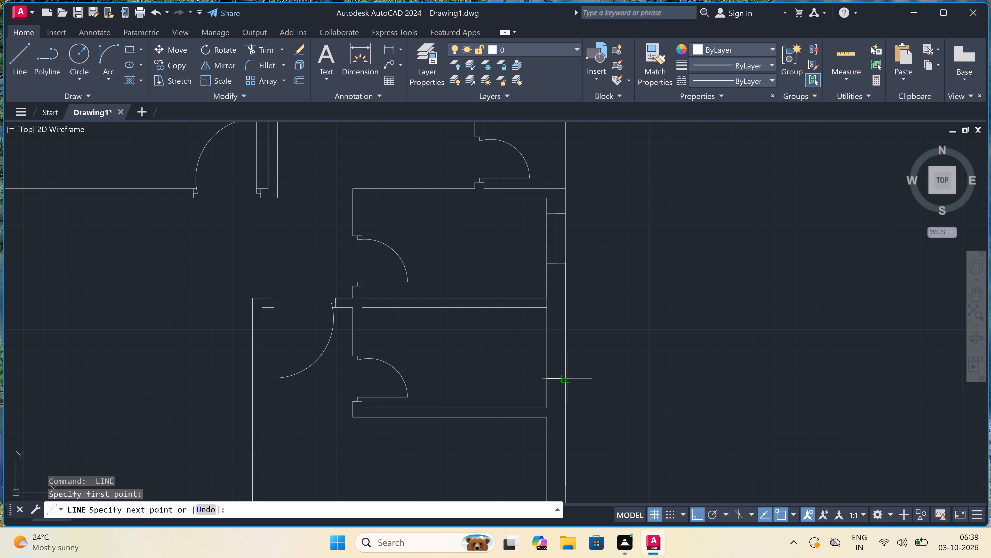
click(570, 376)
click(559, 377)
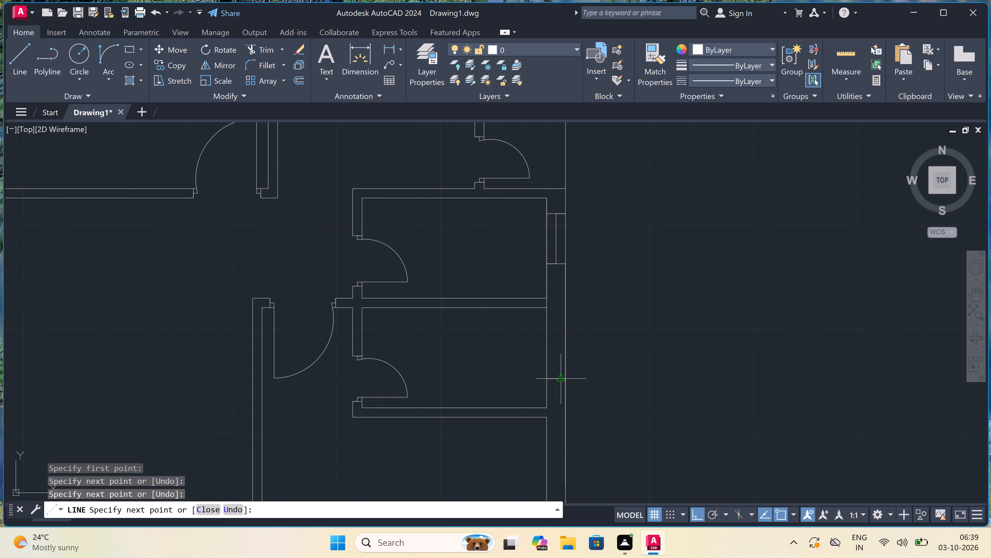
text(2')
key(space)
click(565, 329)
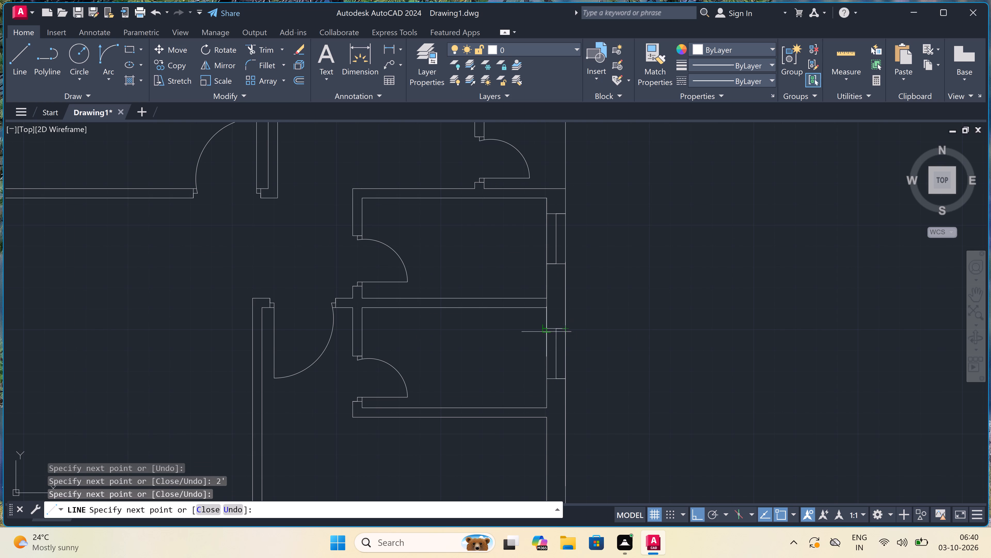
scroll(542, 328, up, 3)
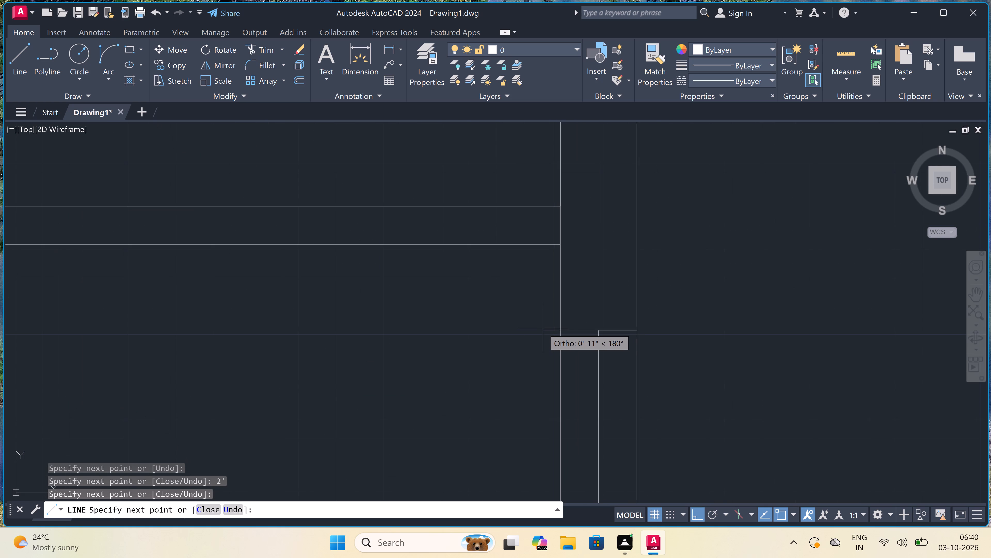
click(562, 331)
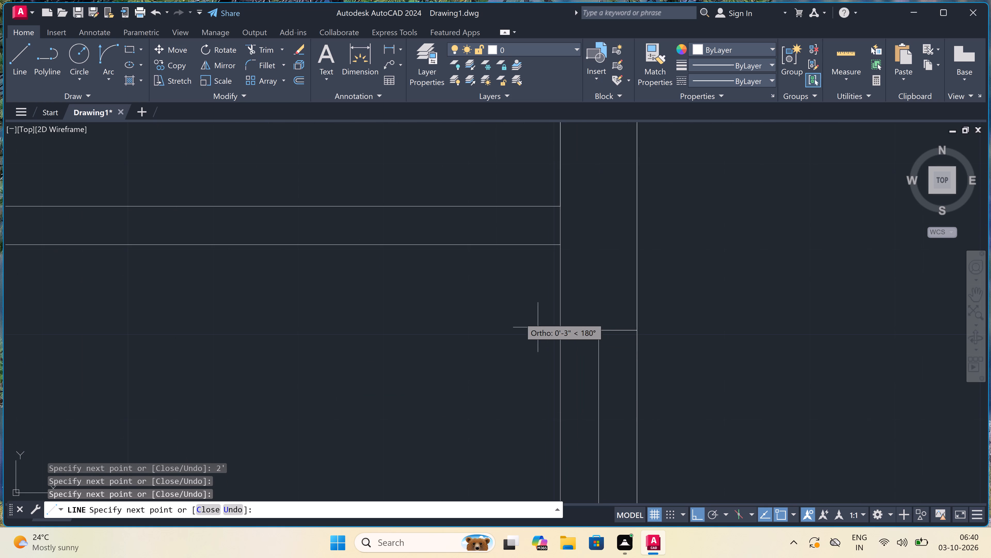
key(Escape)
Trim the inner east wall line where the partition between the two small rooms meets the outer wall.
scroll(516, 311, down, 2)
key(t)
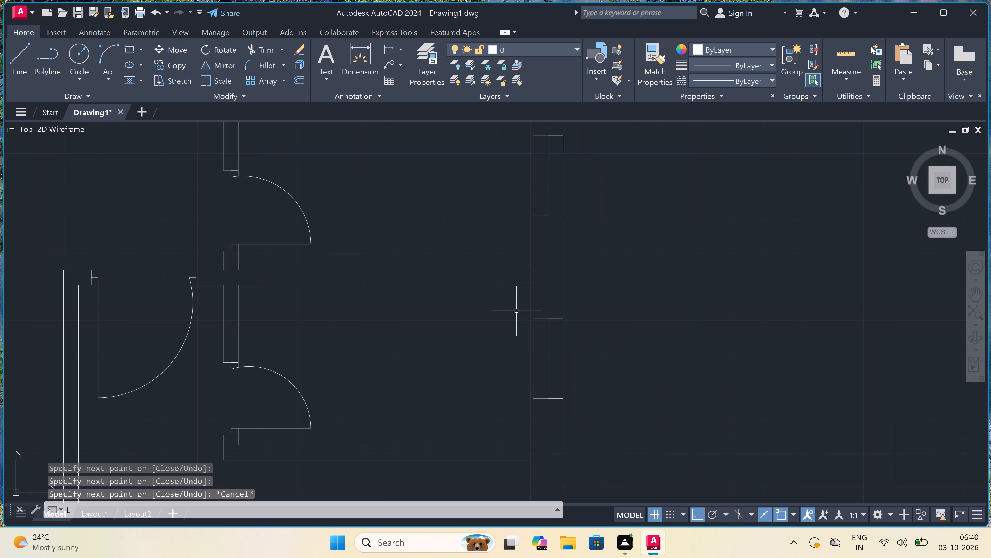
key(r)
key(space)
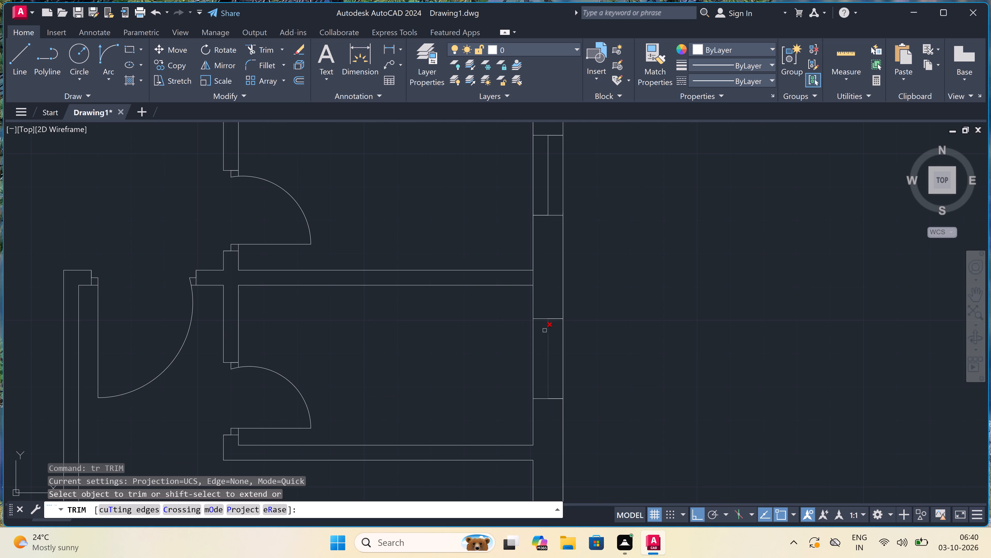
click(530, 282)
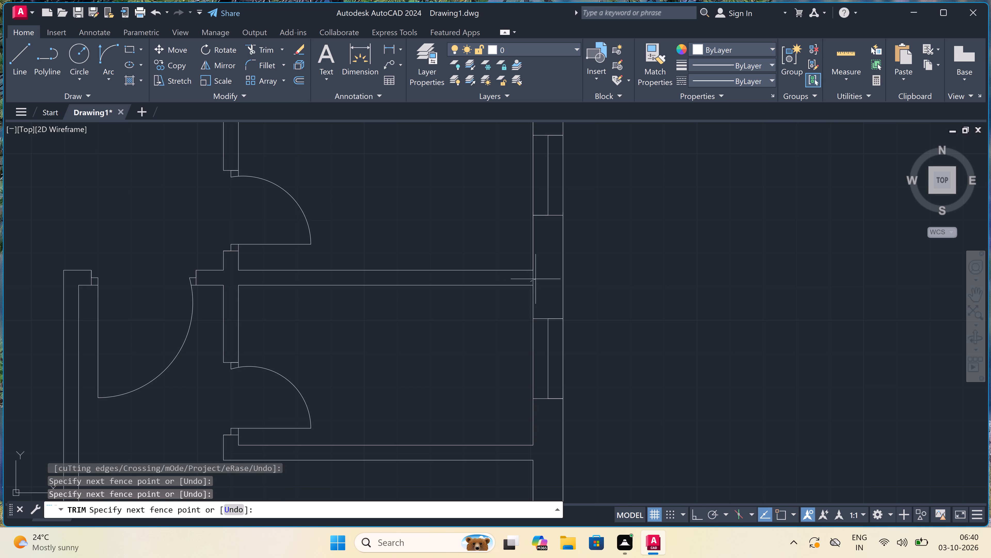
click(544, 272)
scroll(544, 272, down, 4)
scroll(514, 285, up, 1)
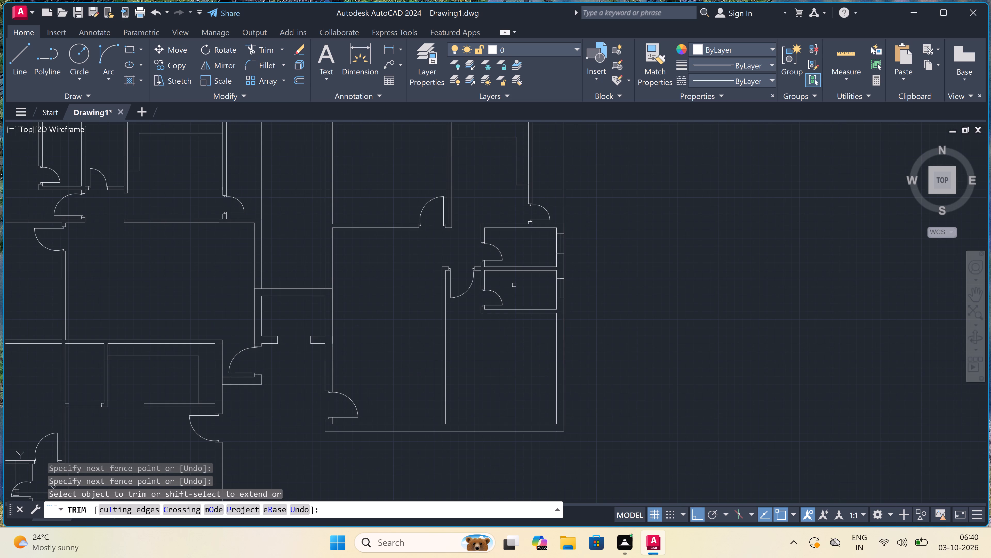
key(Escape)
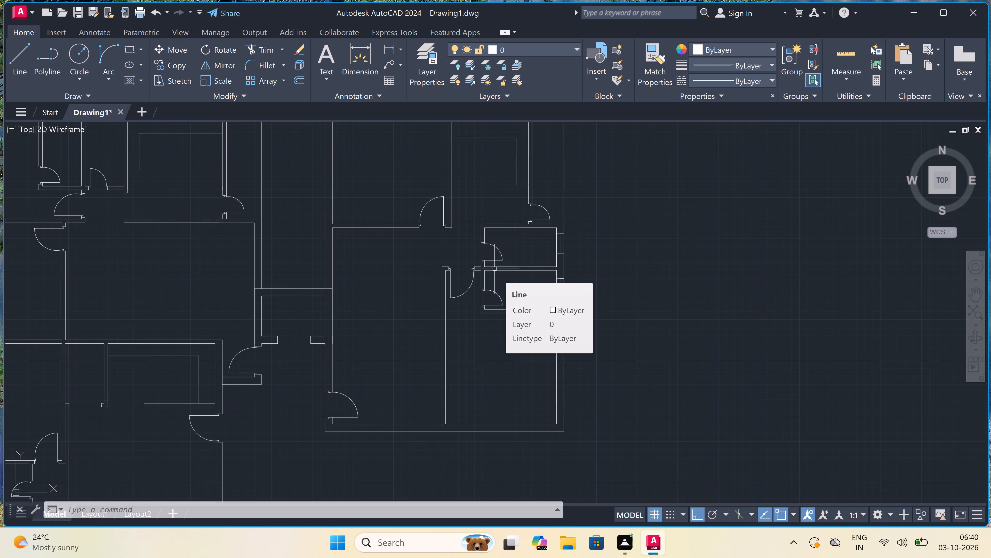
Draw a window's north end line across the east wall of the east wing's large southeast room, returning to mid-wall.
scroll(493, 269, down, 1)
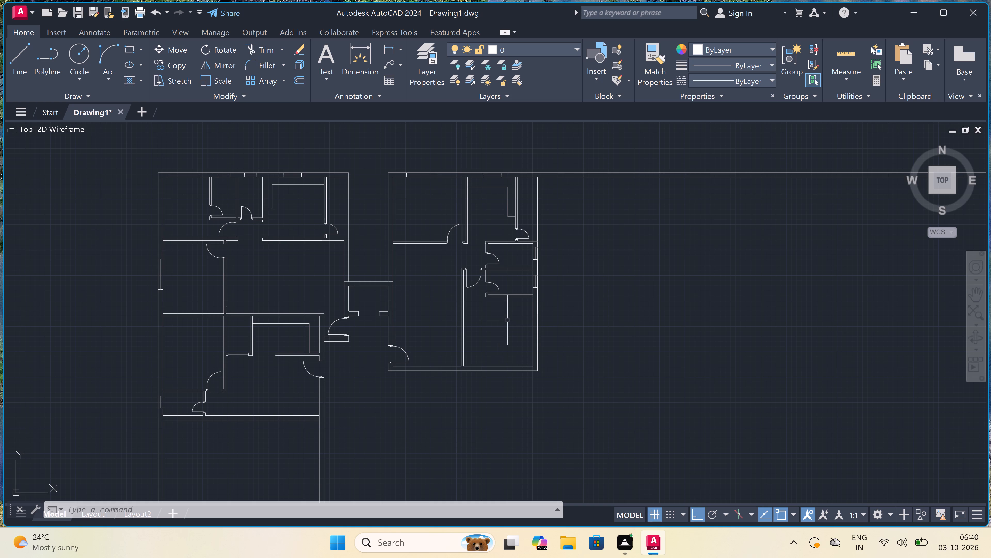
scroll(545, 325, up, 1)
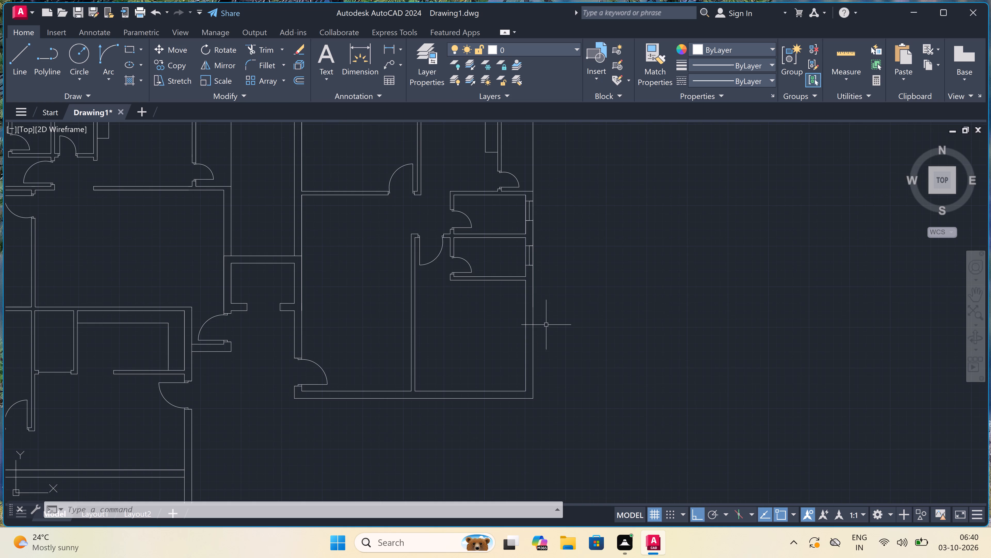
text(l)
key(space)
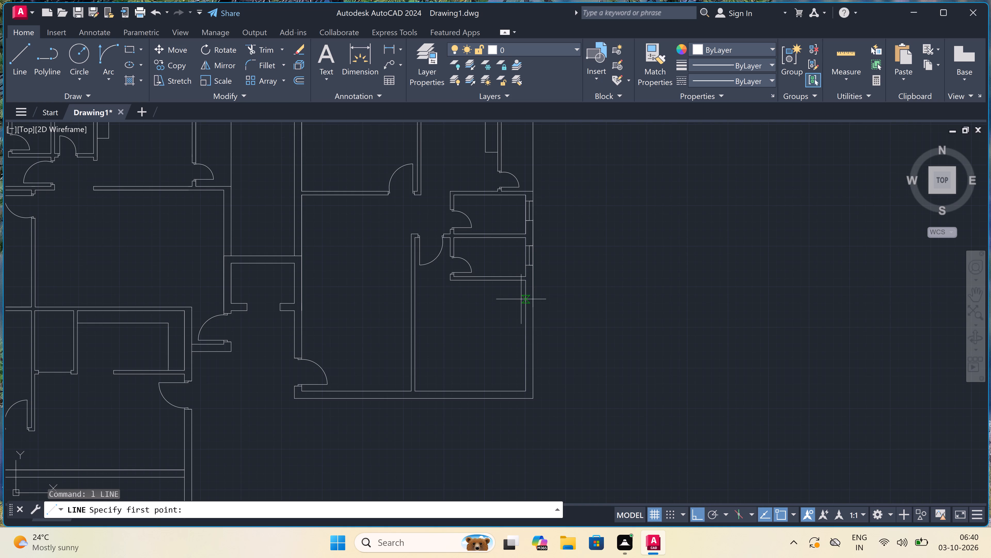
click(522, 299)
scroll(527, 300, up, 3)
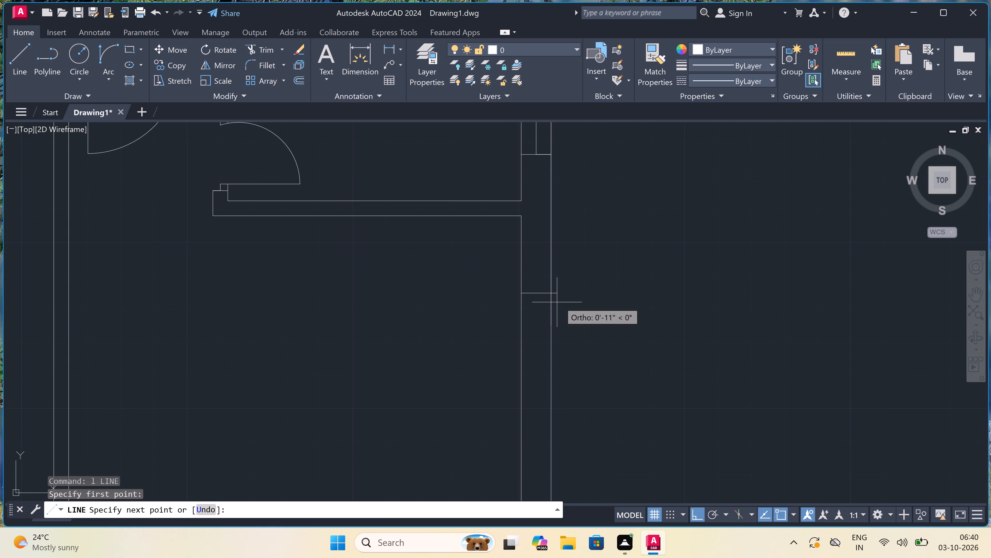
click(552, 291)
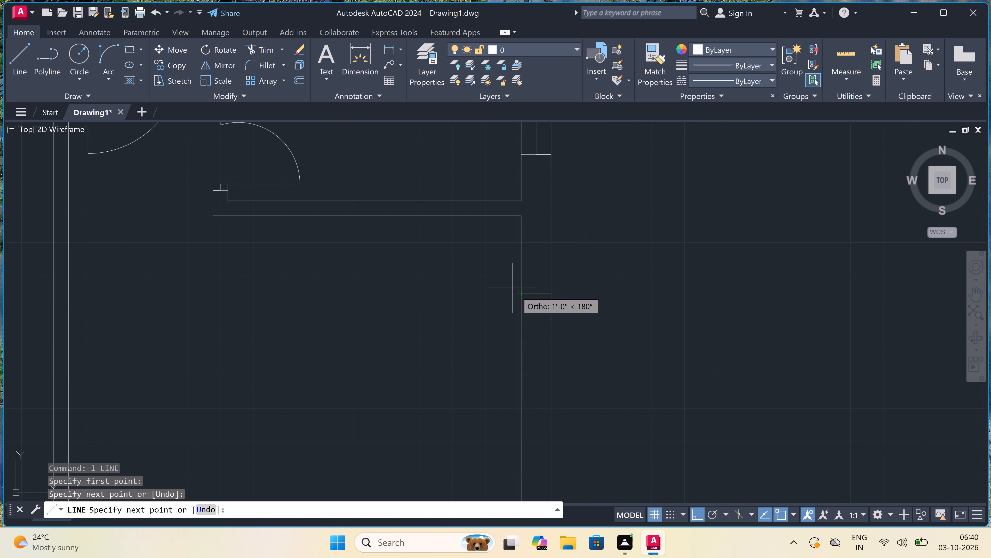
click(539, 291)
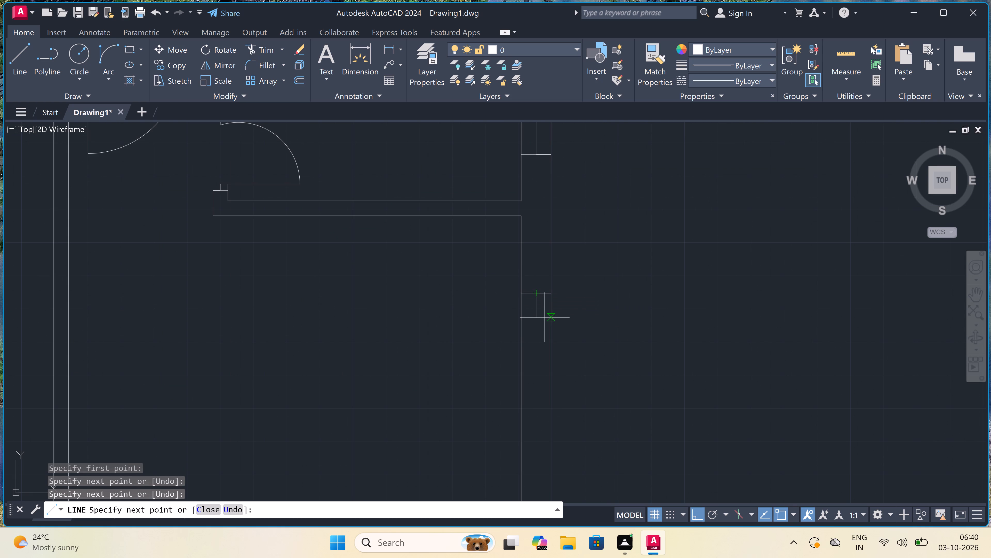
Draw that window's mid-wall line 5' southward and close it with a south end line across the wall.
text(5')
key(space)
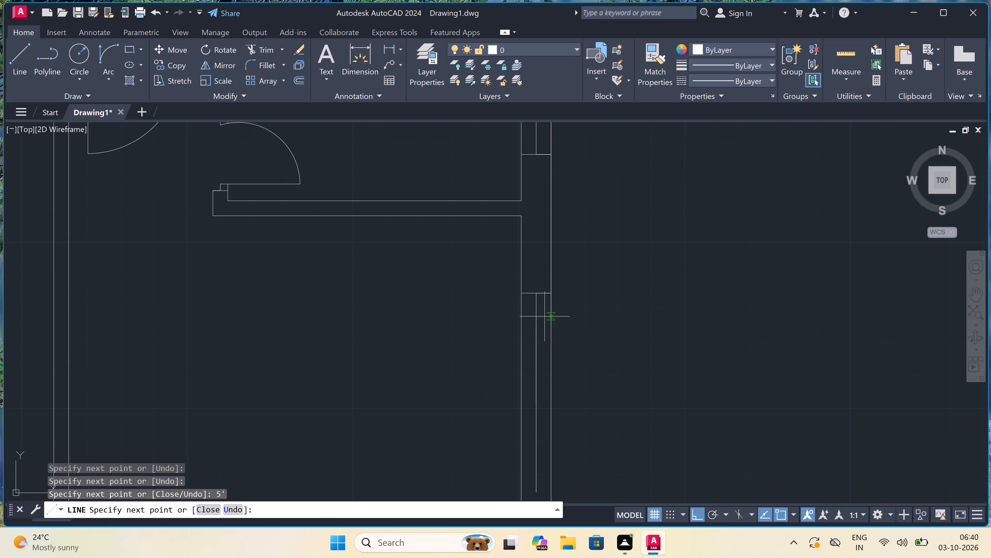
scroll(545, 316, down, 2)
scroll(539, 406, up, 3)
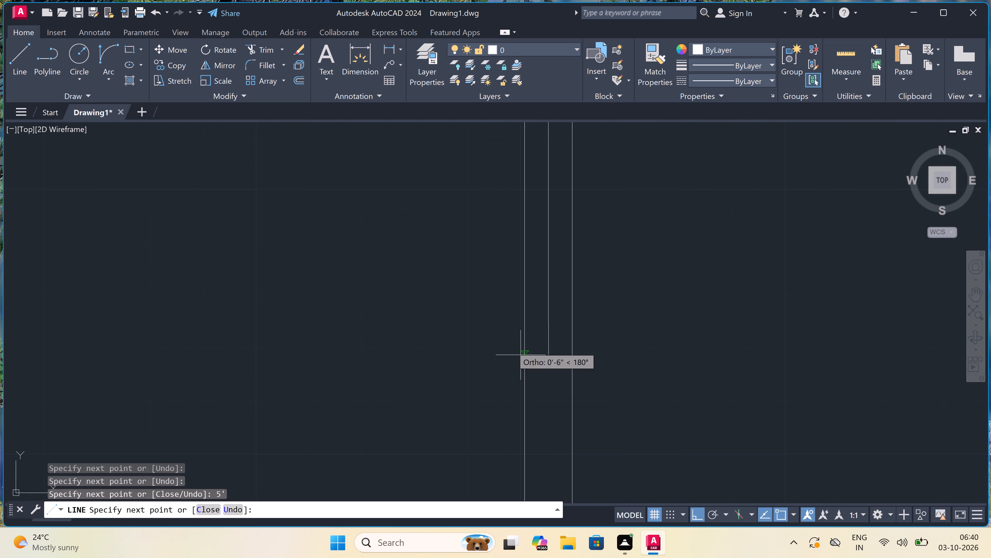
click(523, 320)
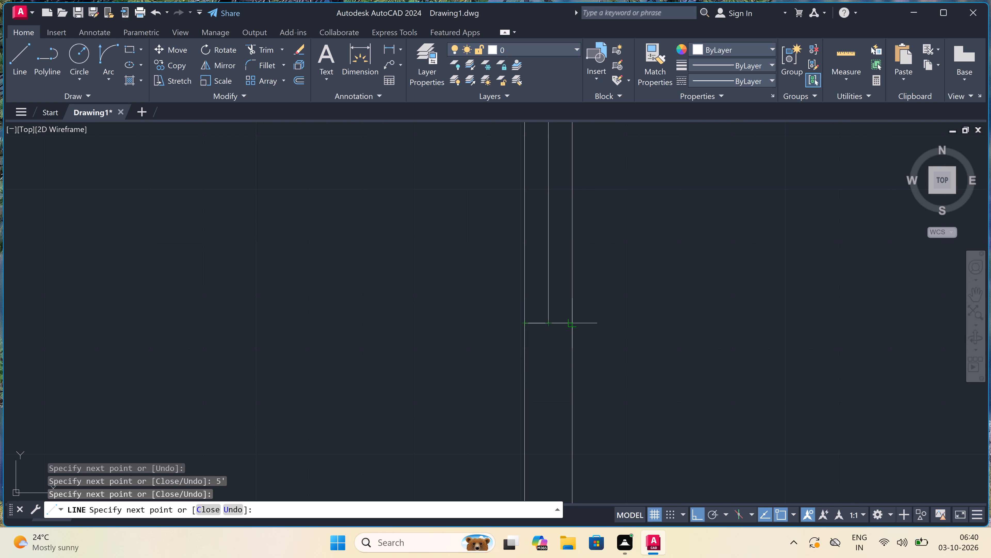
click(572, 322)
key(Escape)
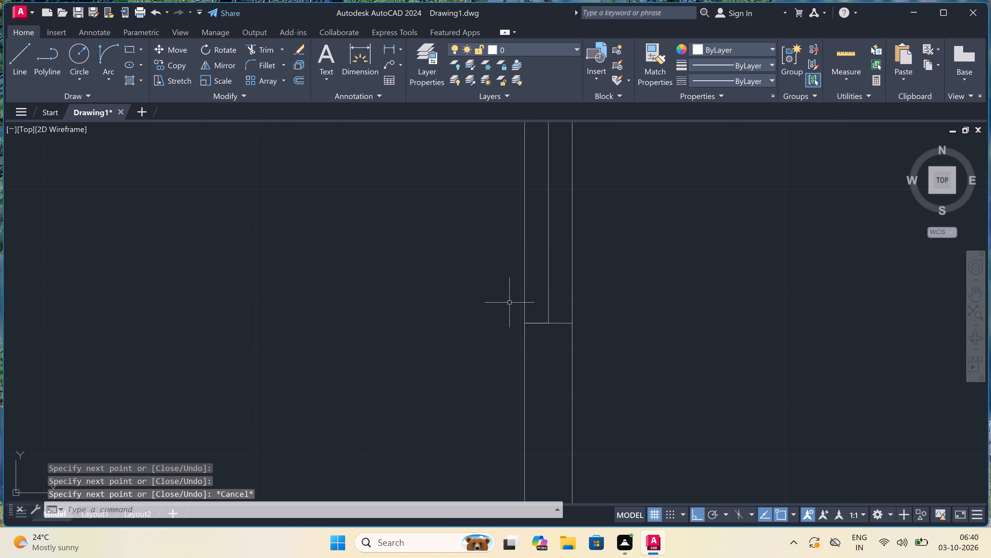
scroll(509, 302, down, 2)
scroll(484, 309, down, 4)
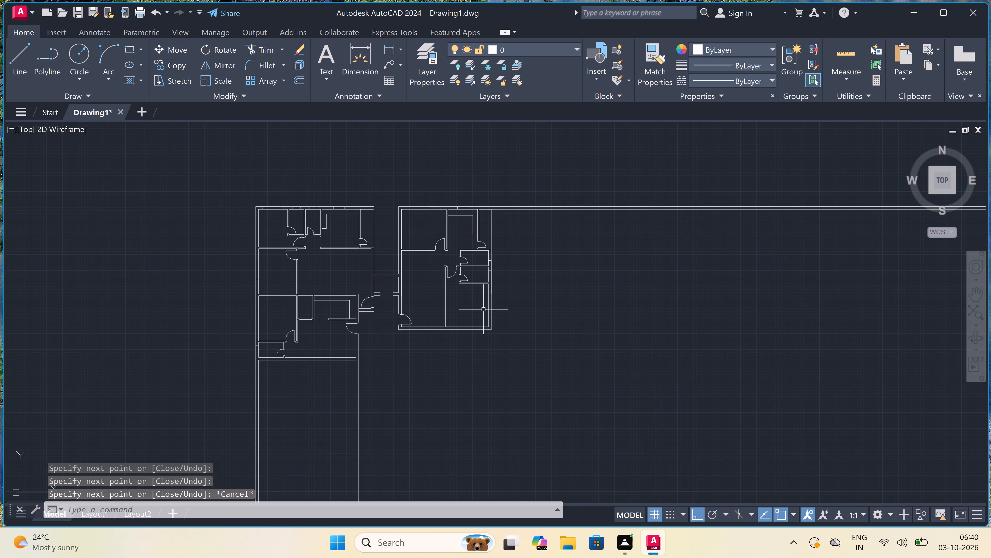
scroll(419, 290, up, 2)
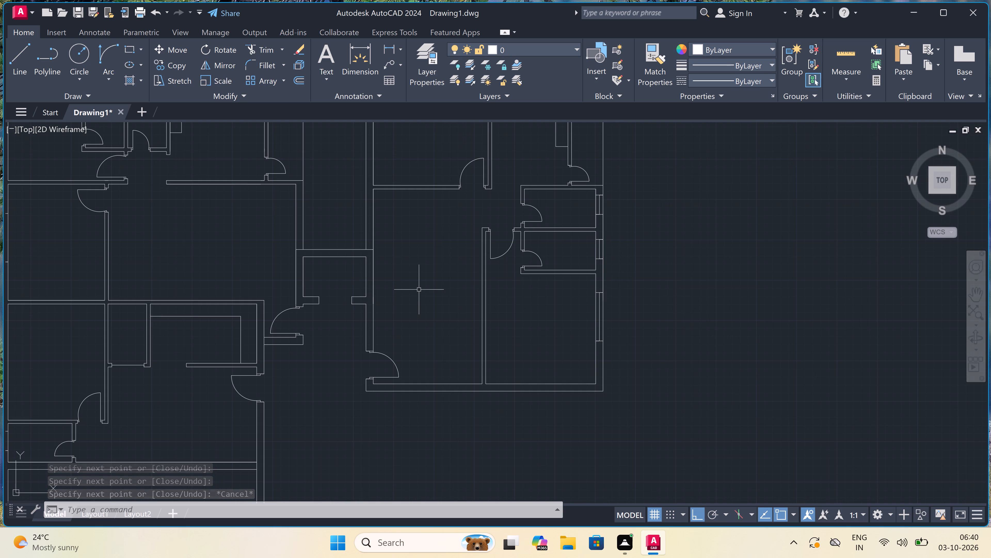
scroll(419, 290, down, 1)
Draw a long wall line running straight south from the east wing's southwest outer corner.
key(space)
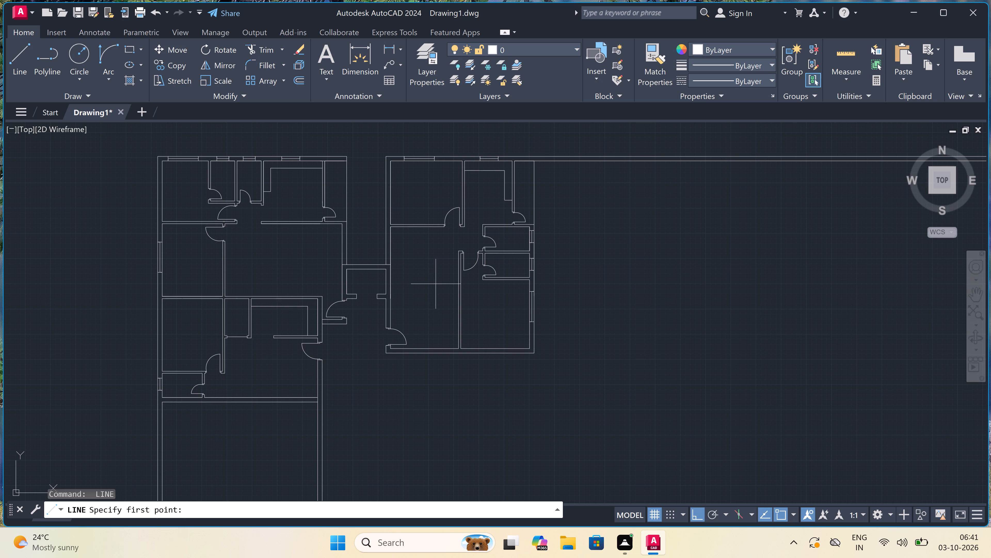
scroll(453, 273, down, 1)
scroll(453, 273, up, 1)
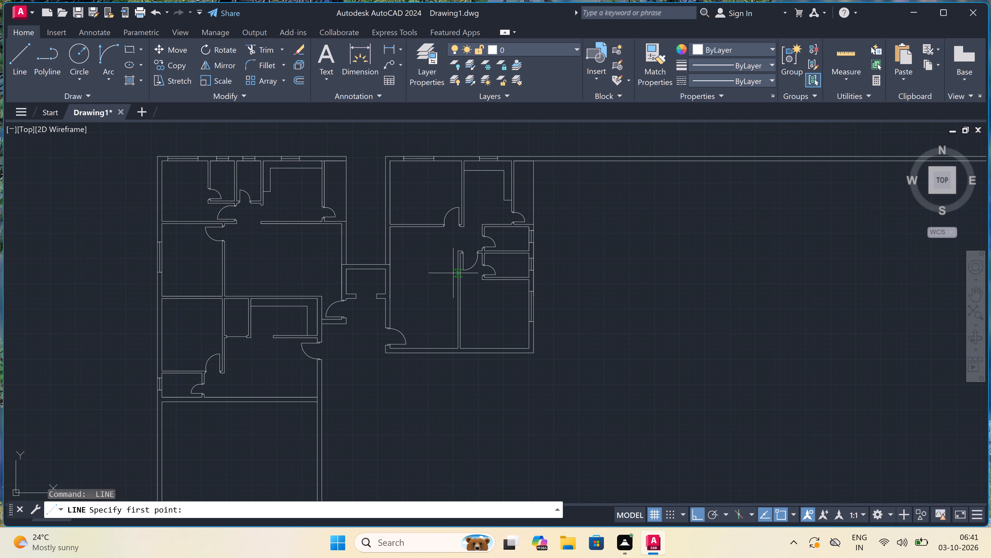
scroll(454, 274, down, 1)
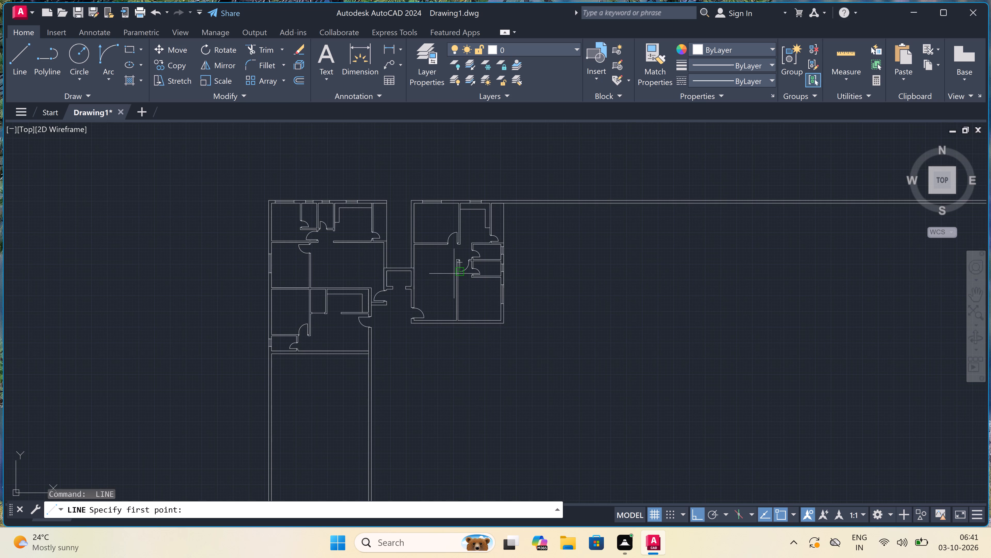
scroll(454, 274, up, 1)
scroll(454, 275, down, 1)
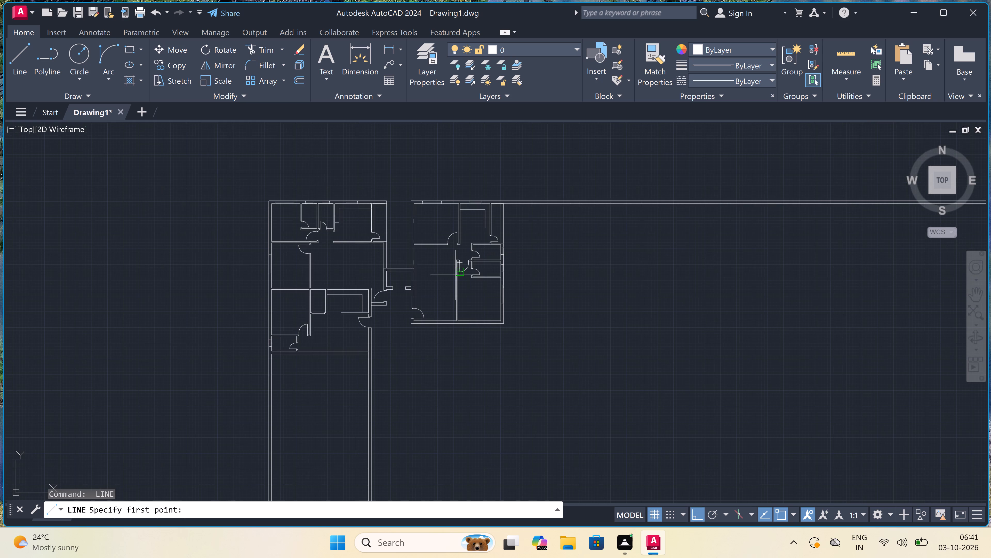
scroll(455, 275, down, 1)
scroll(422, 308, up, 3)
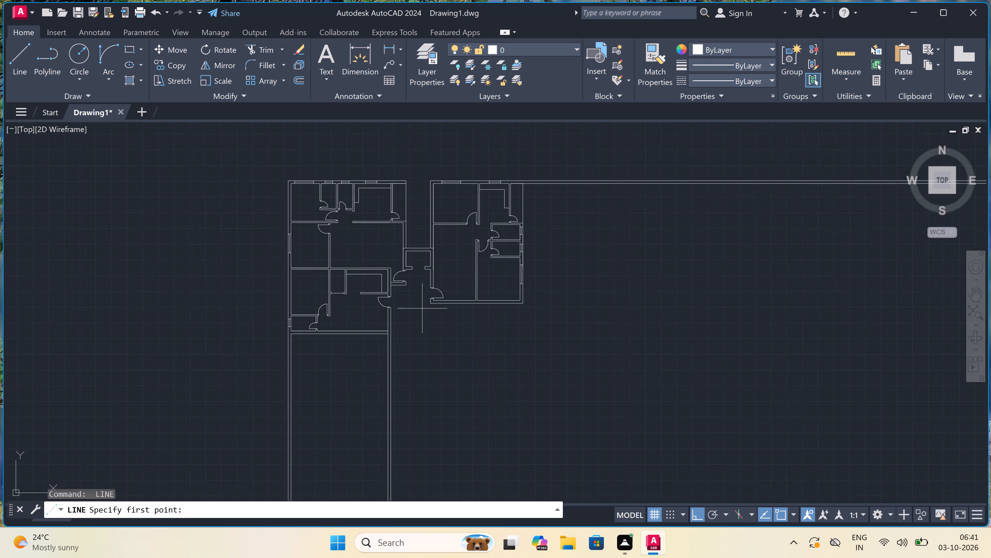
double_click(439, 296)
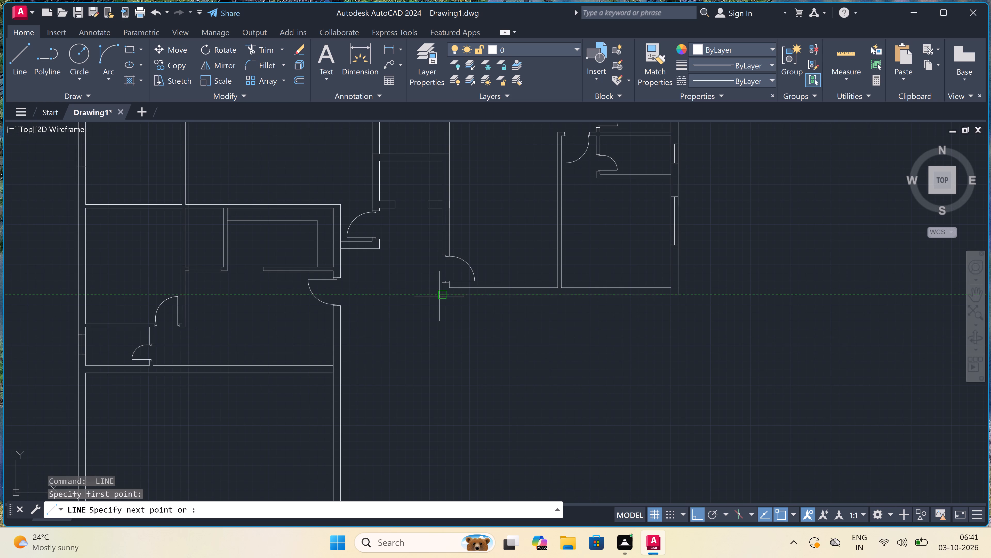
scroll(440, 294, down, 4)
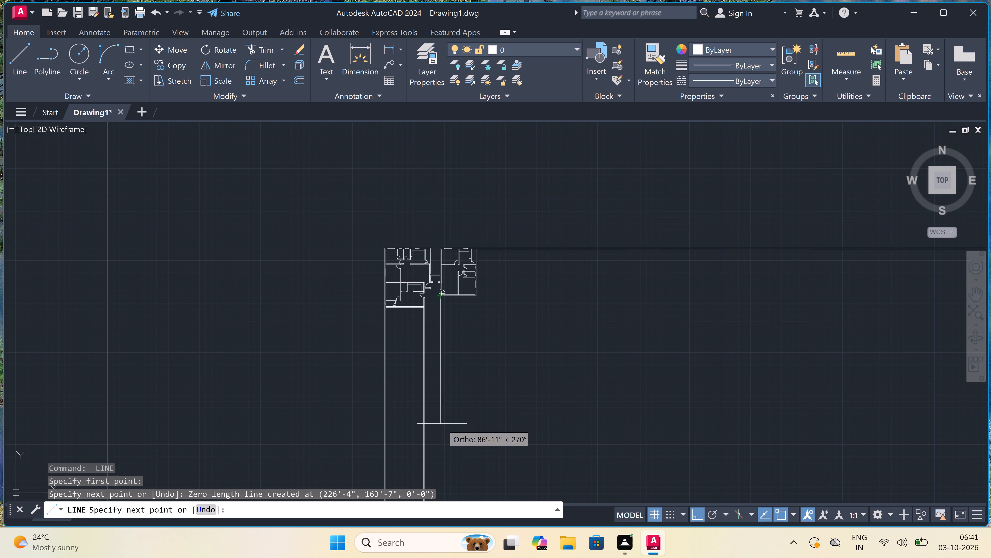
scroll(441, 435, up, 4)
click(441, 435)
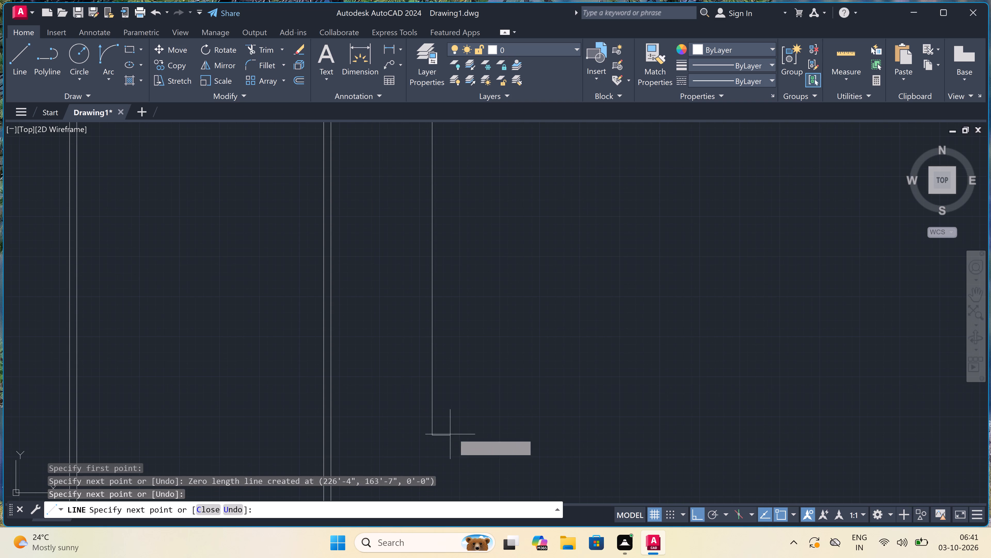
Close the long wall's south end with a 9" line eastward and draw its parallel face back north to the east wing's south wall.
text(9")
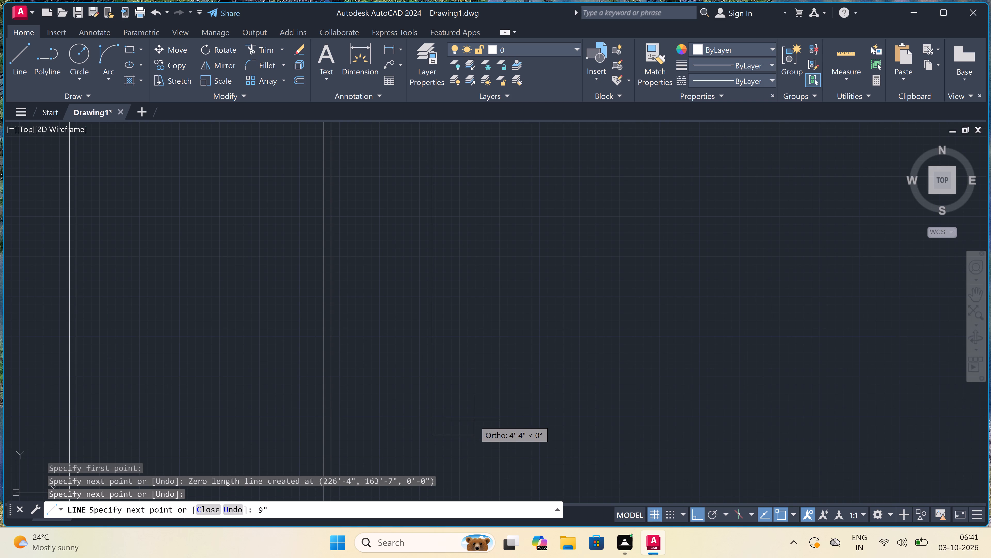
key(space)
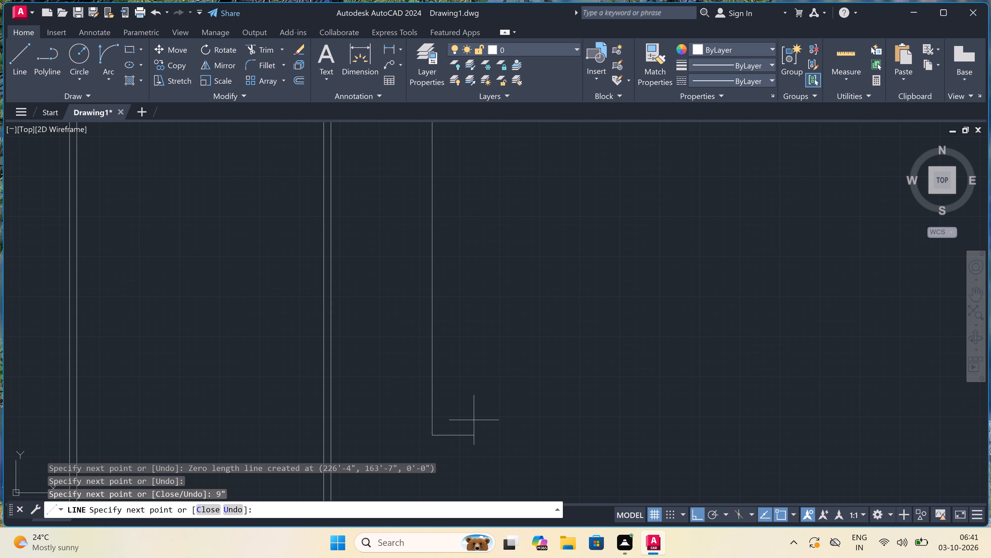
scroll(467, 344, down, 4)
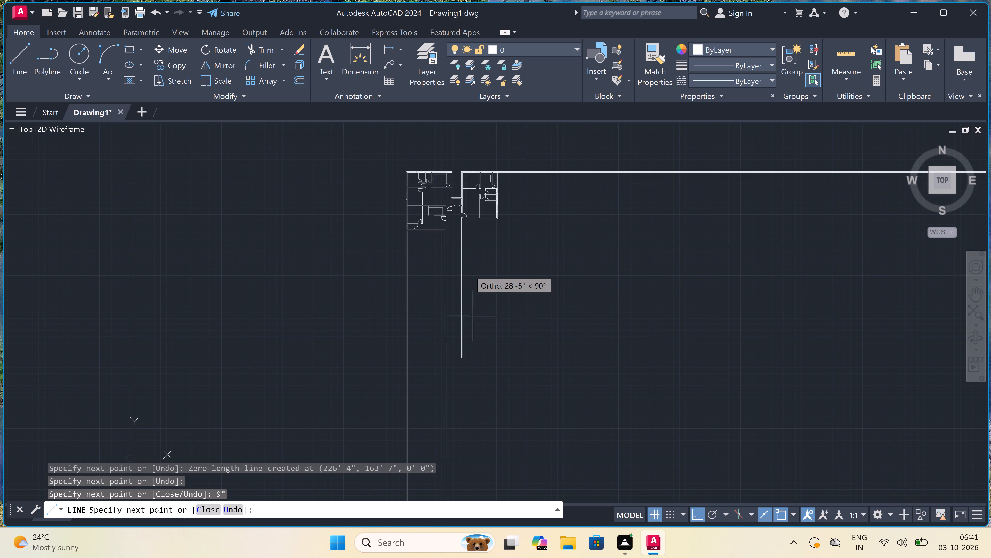
scroll(467, 211, up, 4)
scroll(430, 250, up, 1)
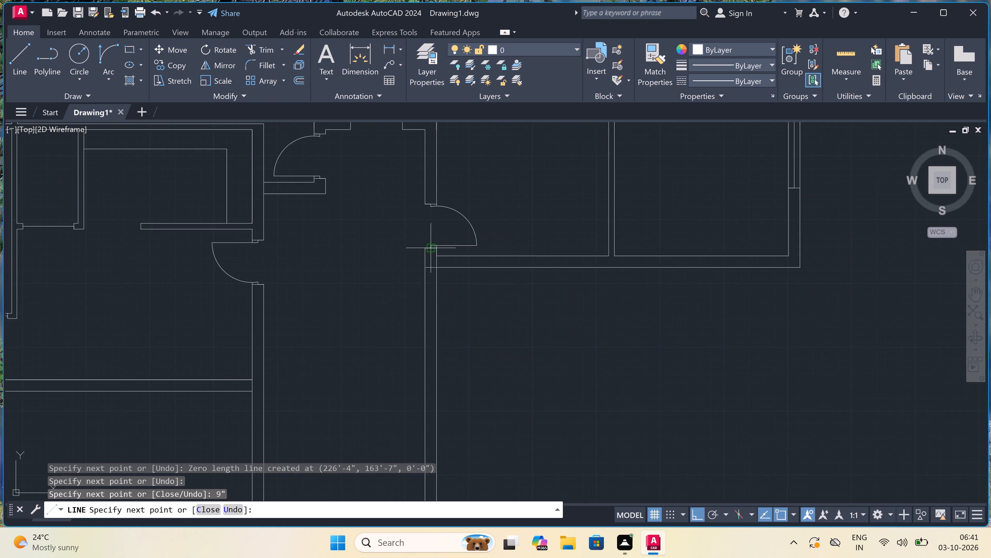
scroll(430, 250, up, 2)
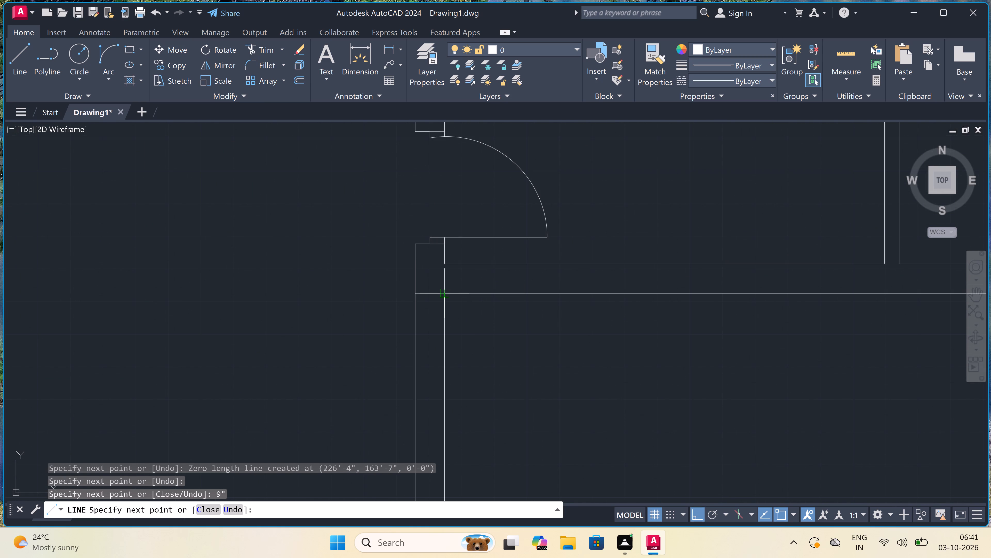
click(446, 294)
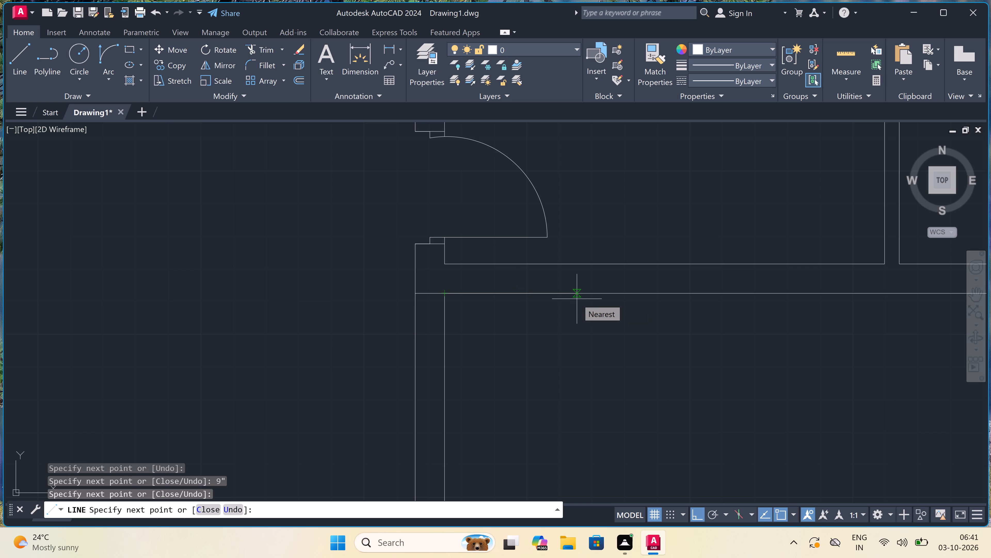
Draw a 10'10.5" line eastward along the east wing's south outer wall from the long wall's east face.
key(1)
text(0')
key(1)
key(0)
key(period)
key(5)
text(")
key(space)
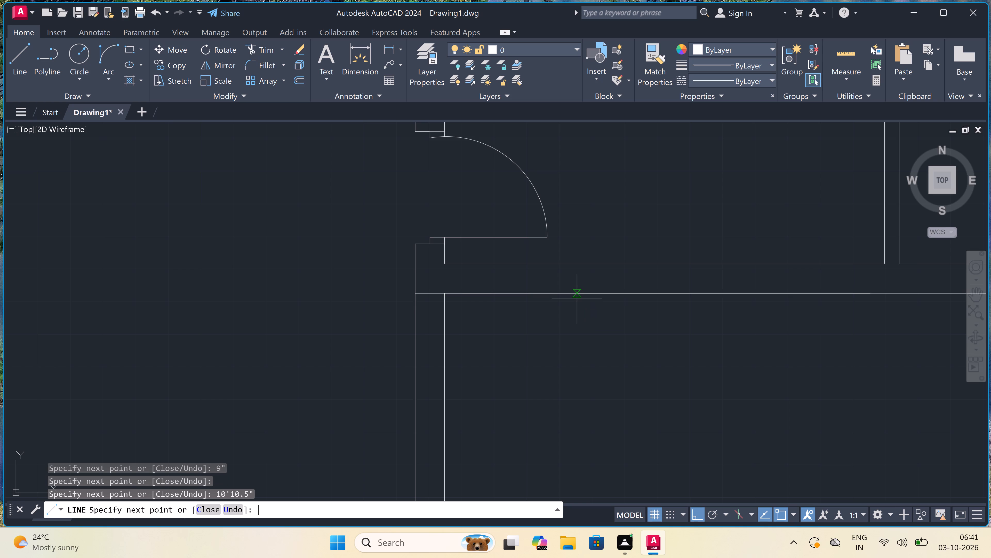
Examine the plan around the east wing's partition and the area south of its outer wall.
scroll(577, 299, down, 2)
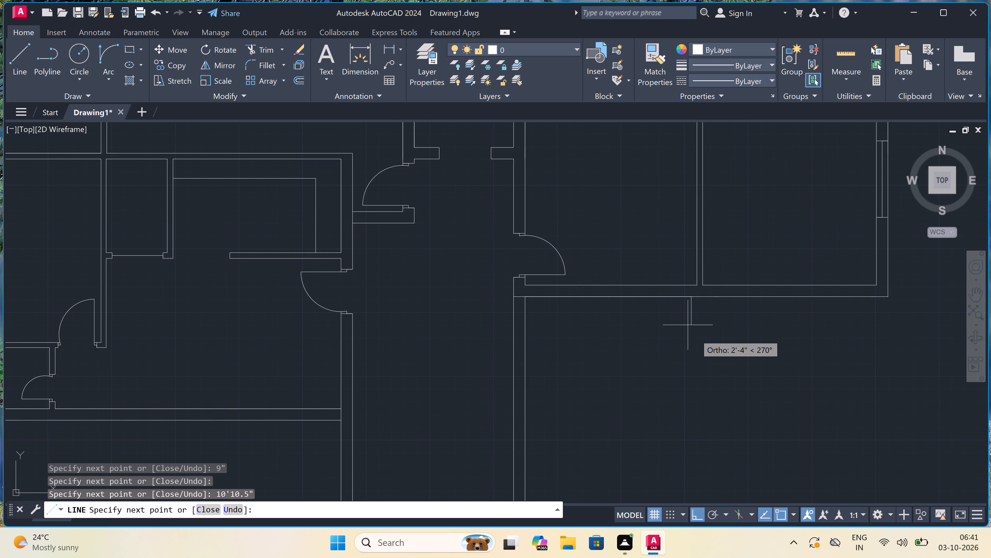
scroll(698, 335, down, 2)
scroll(709, 362, up, 2)
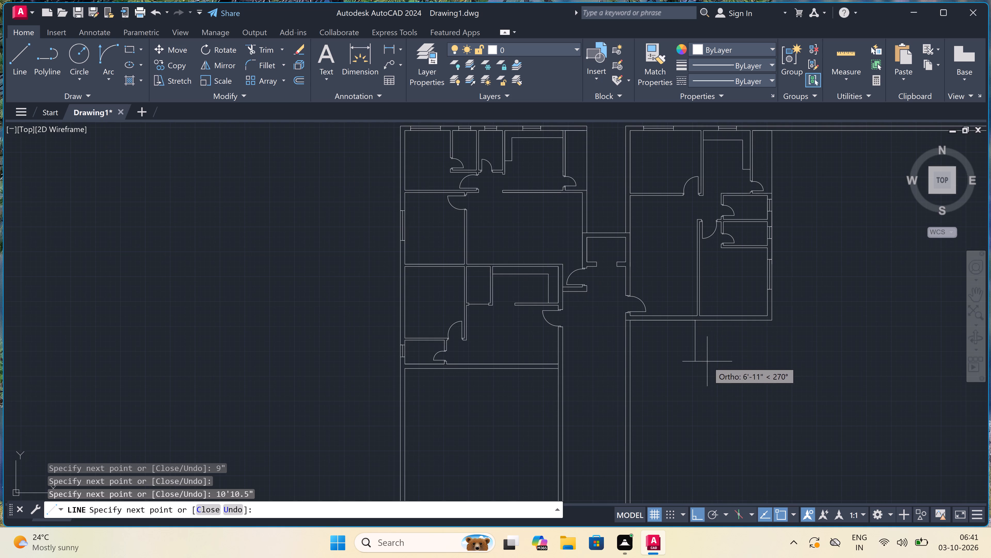
scroll(709, 362, up, 1)
scroll(666, 382, down, 4)
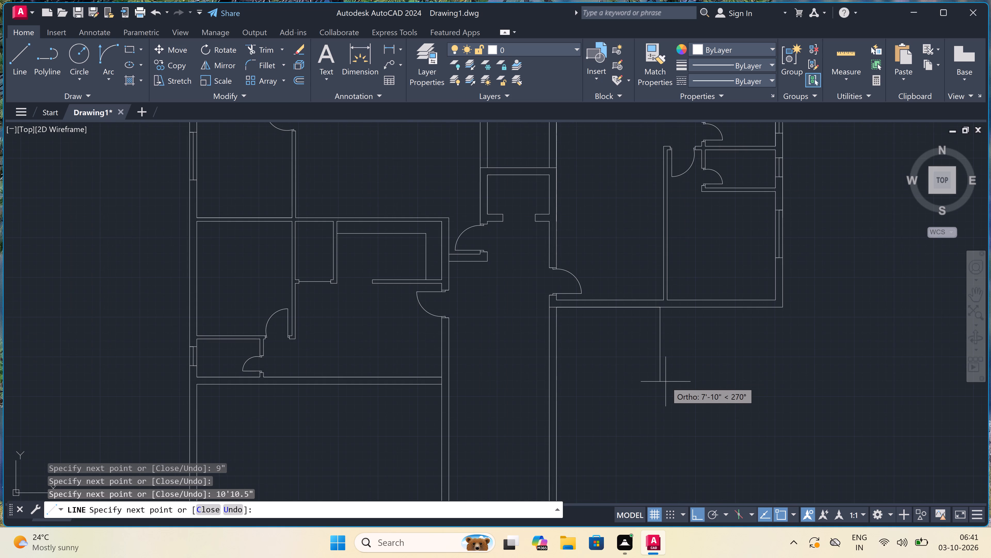
scroll(666, 382, down, 2)
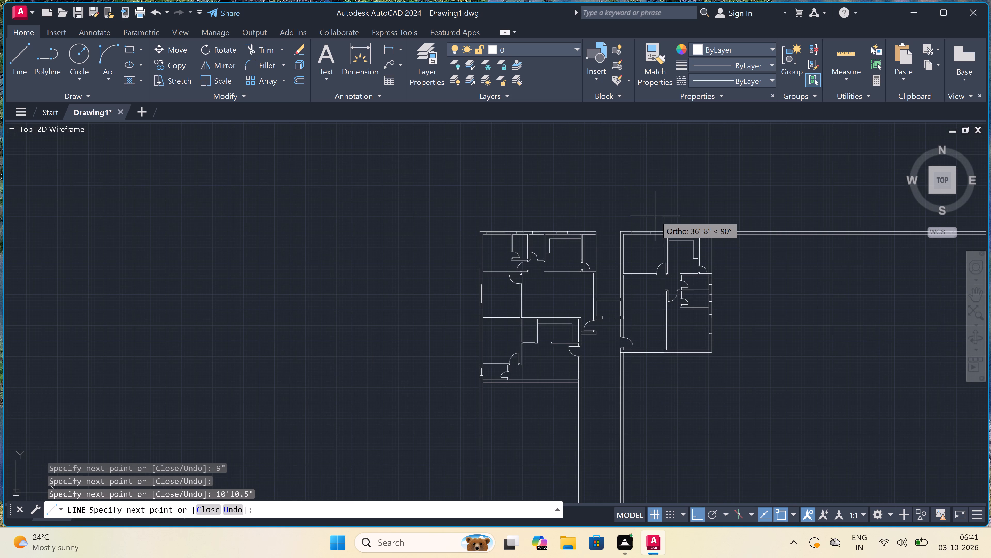
scroll(655, 216, up, 3)
scroll(657, 217, down, 5)
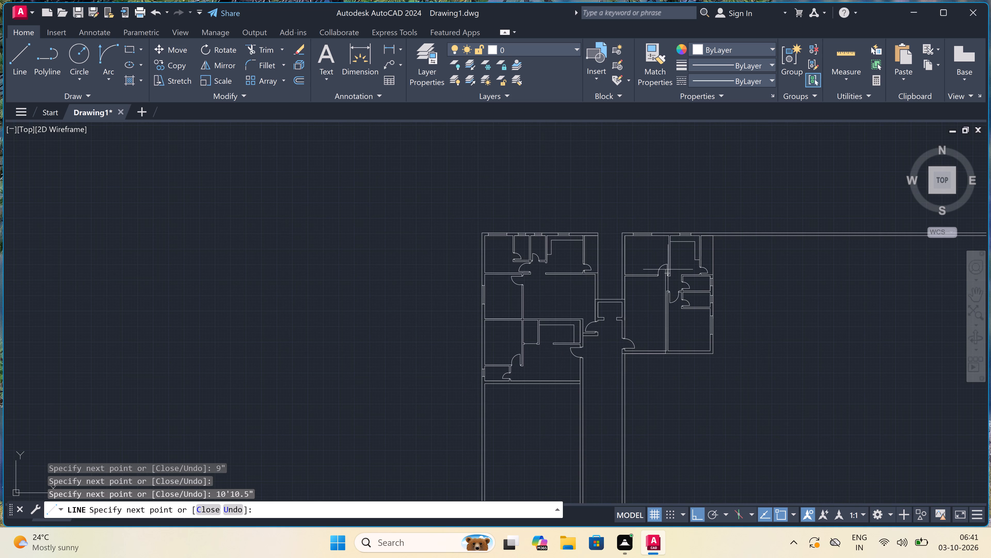
scroll(678, 397, up, 3)
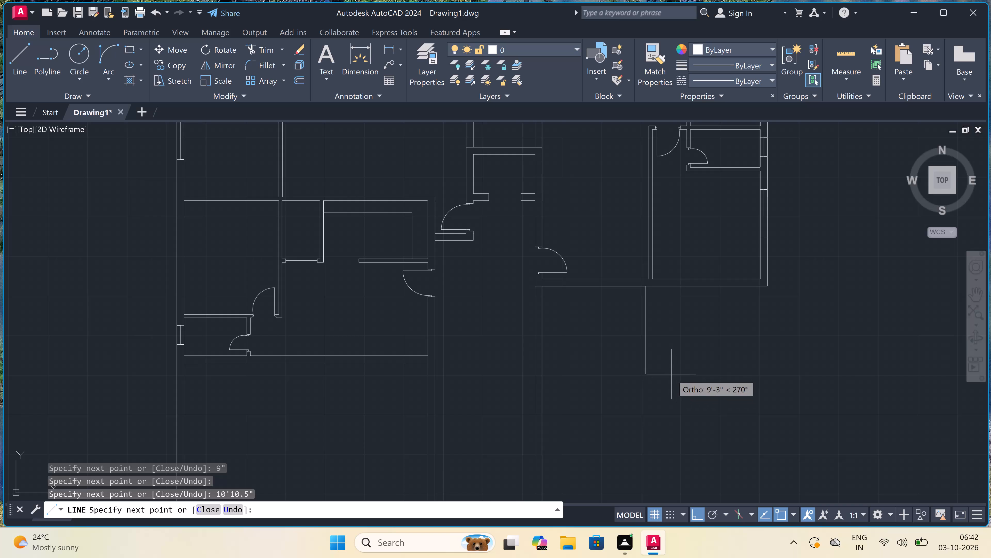
scroll(672, 374, down, 2)
scroll(672, 374, up, 2)
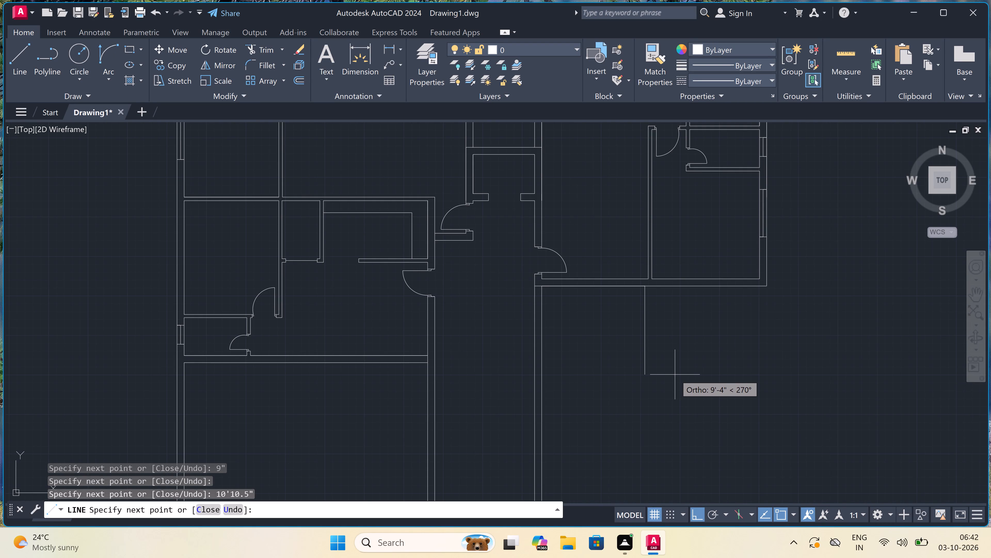
scroll(675, 375, up, 1)
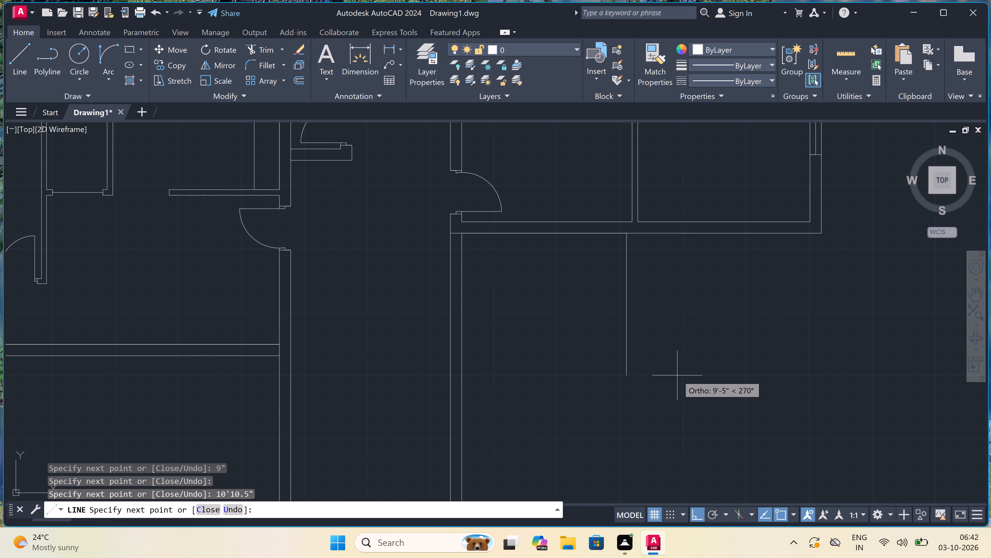
scroll(678, 376, down, 1)
scroll(680, 361, up, 1)
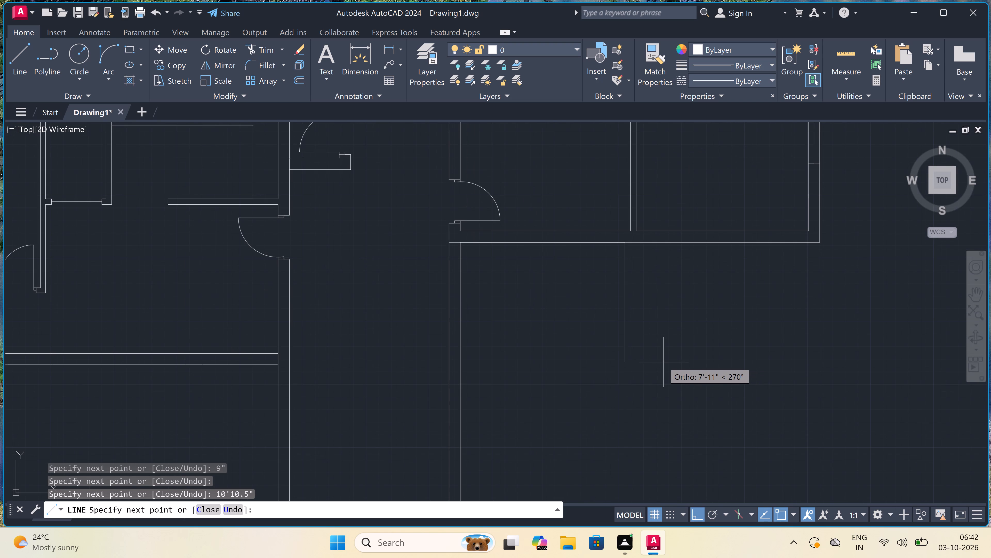
key(Escape)
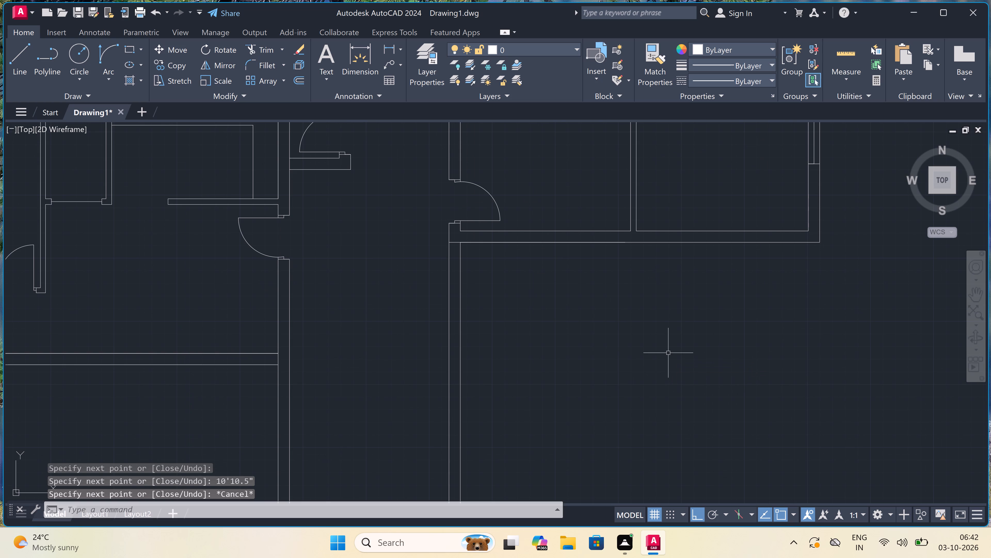
Extend both lines of the east wing's central partition south to the outer line of the south wall.
text(ex)
key(space)
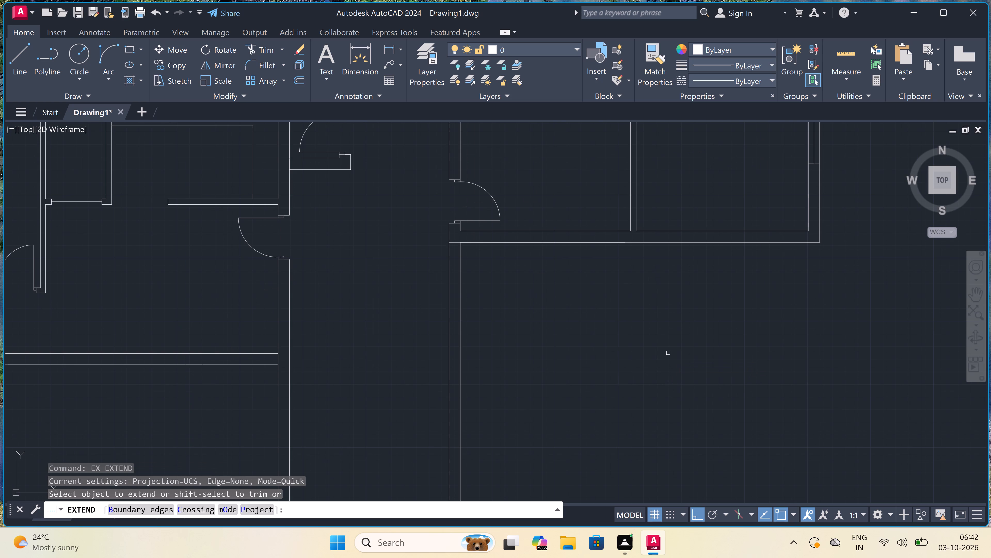
click(645, 221)
click(587, 208)
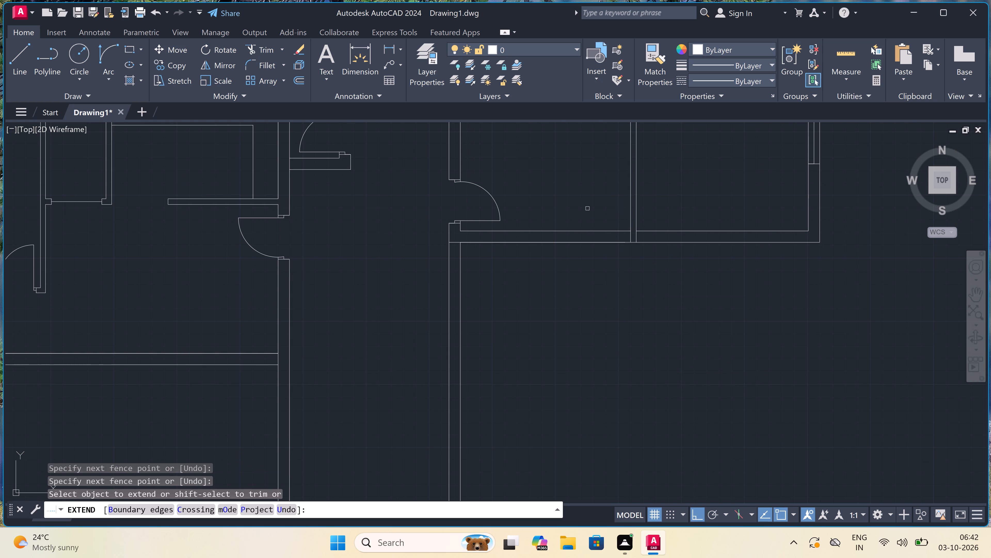
key(Escape)
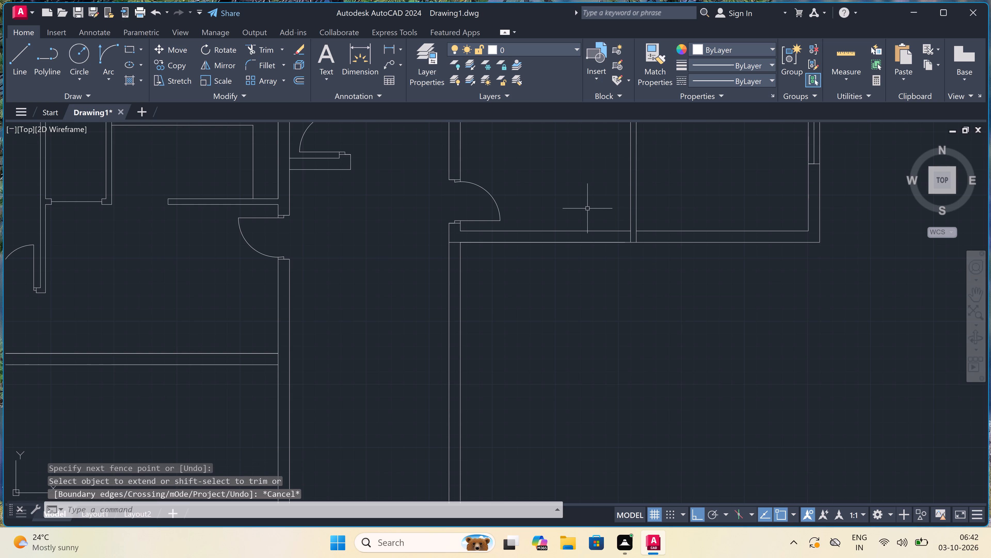
Draw a long line straight south from the east wing's southeast outer corner, ending slightly beyond the parallel long wall's south end.
text(l)
key(space)
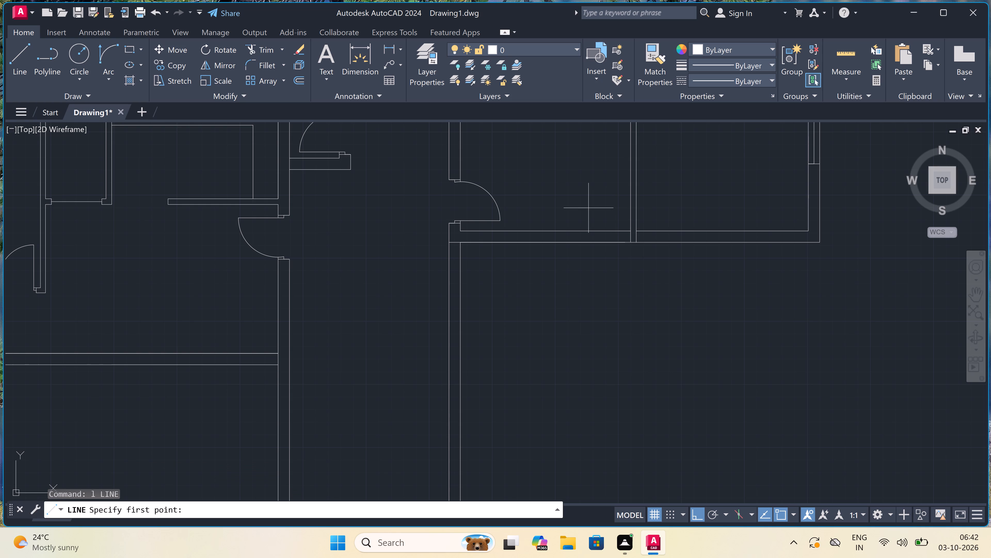
scroll(594, 198, down, 1)
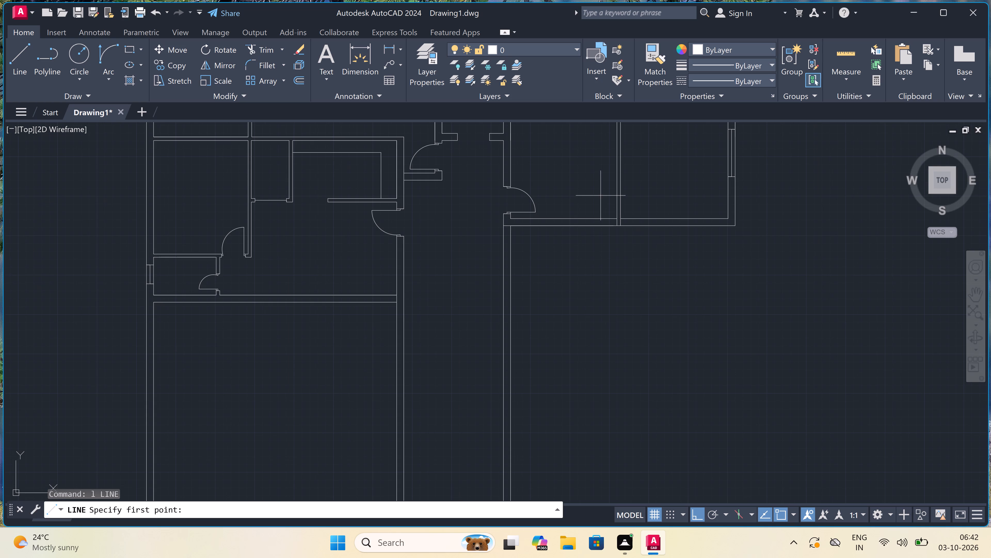
click(737, 228)
scroll(738, 228, down, 3)
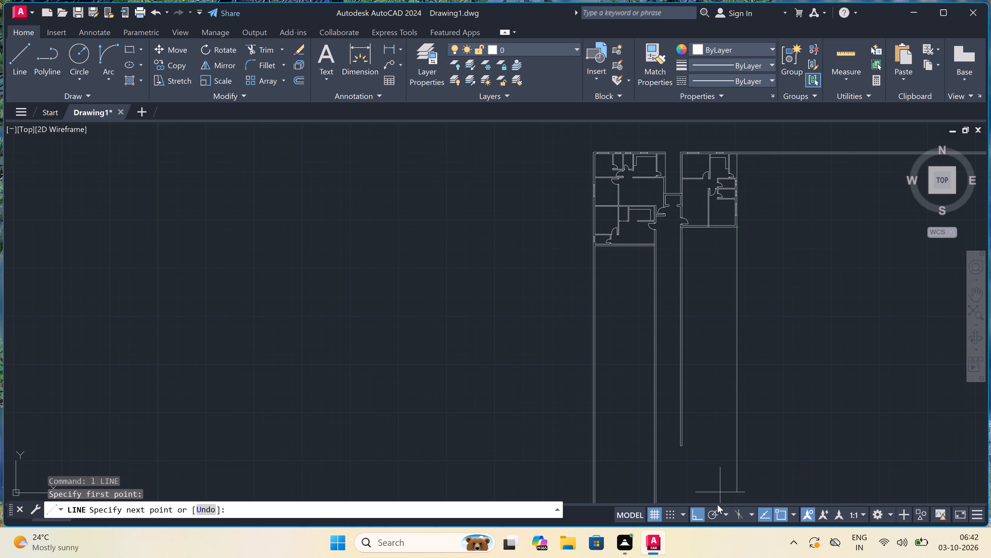
click(738, 454)
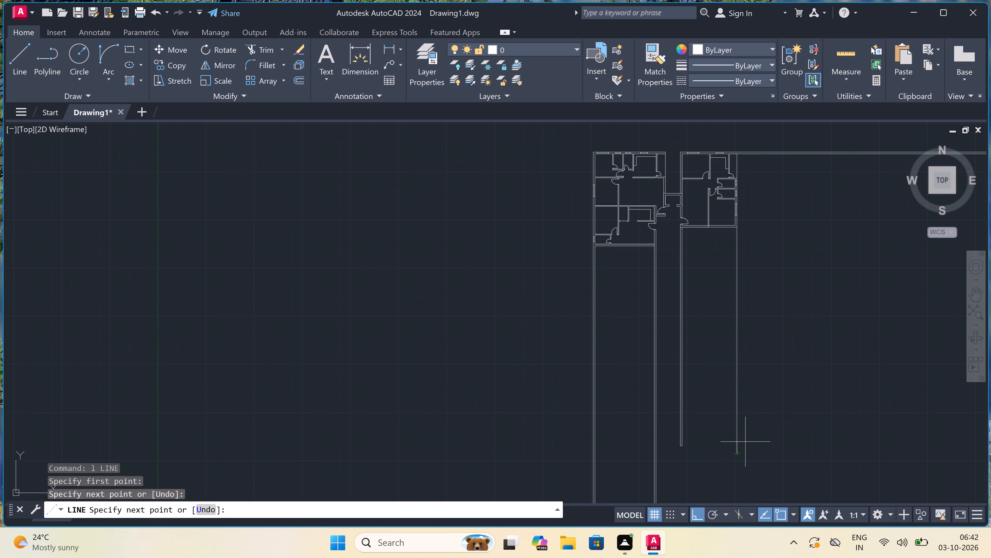
Offset the outer line of the east wing's south wall 10'3" to the south.
key(Escape)
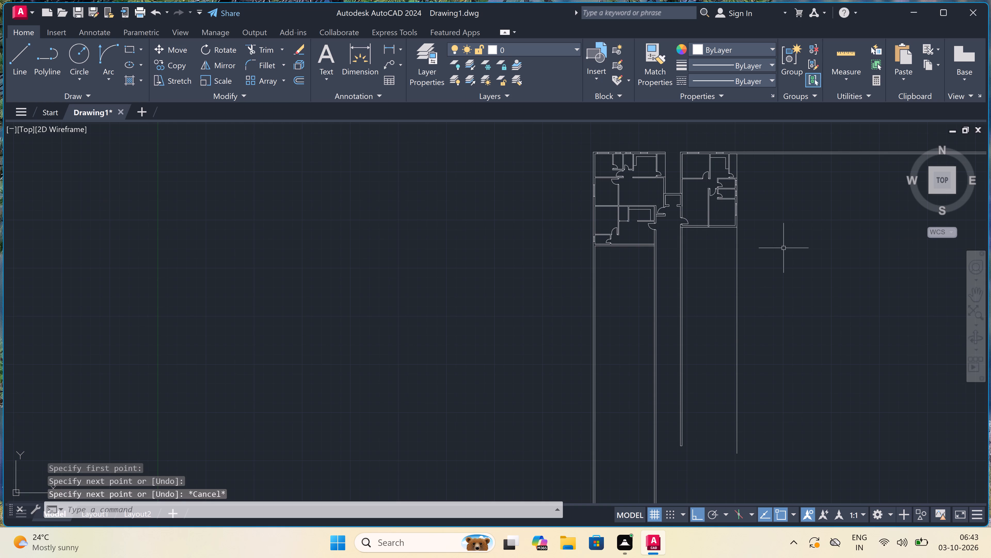
scroll(755, 223, up, 3)
scroll(664, 243, up, 1)
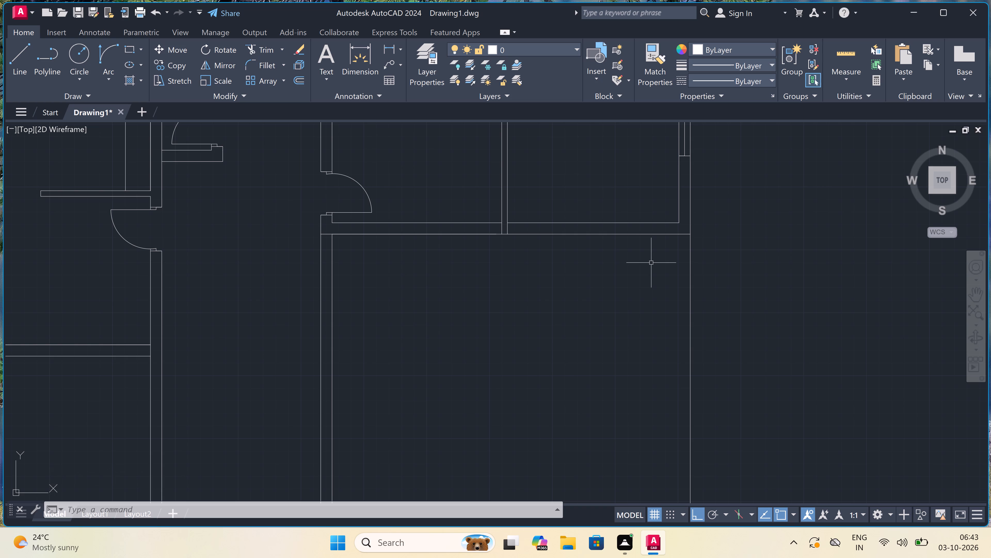
scroll(645, 279, up, 1)
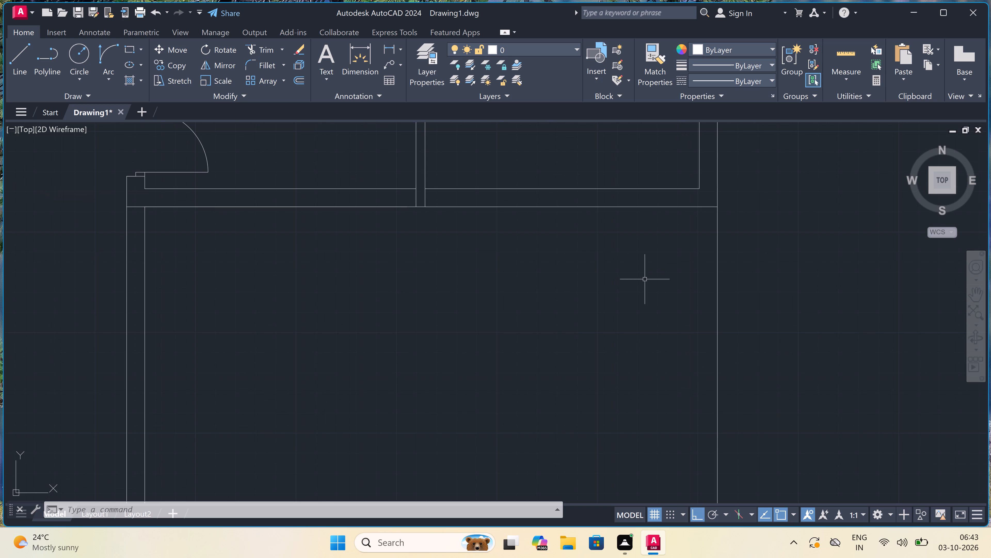
text(o)
key(space)
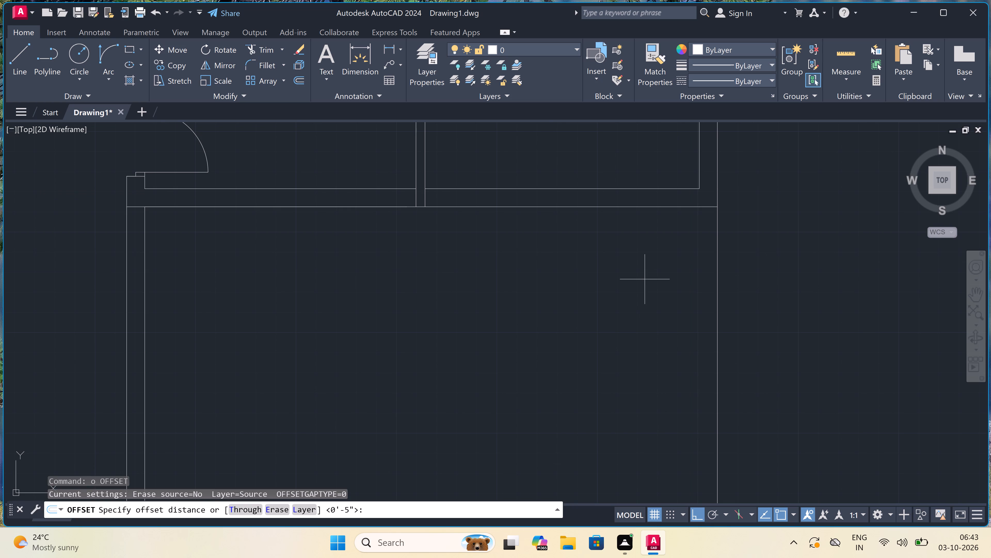
click(630, 206)
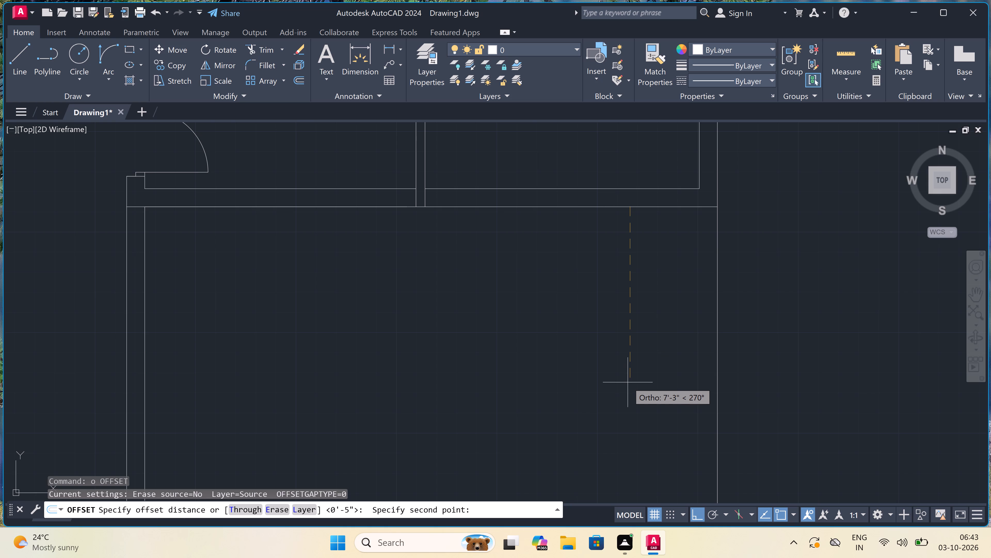
key(1)
text(0')
key(3)
text(")
key(space)
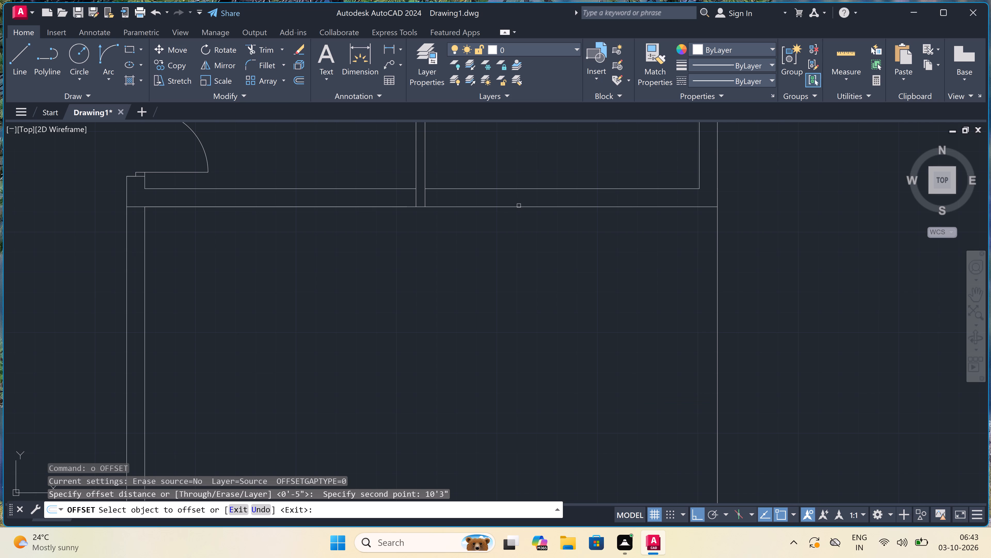
drag(519, 206, 518, 218)
click(518, 300)
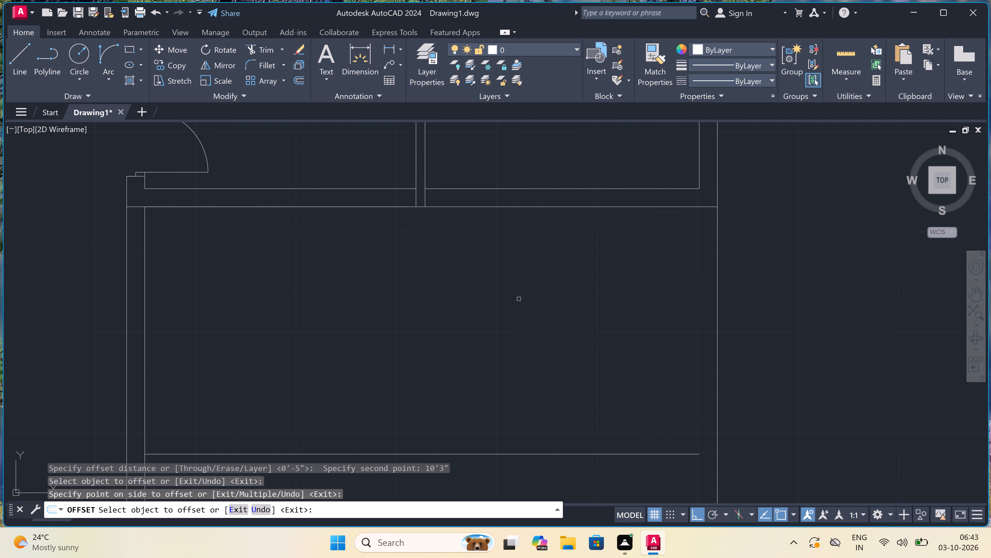
key(Escape)
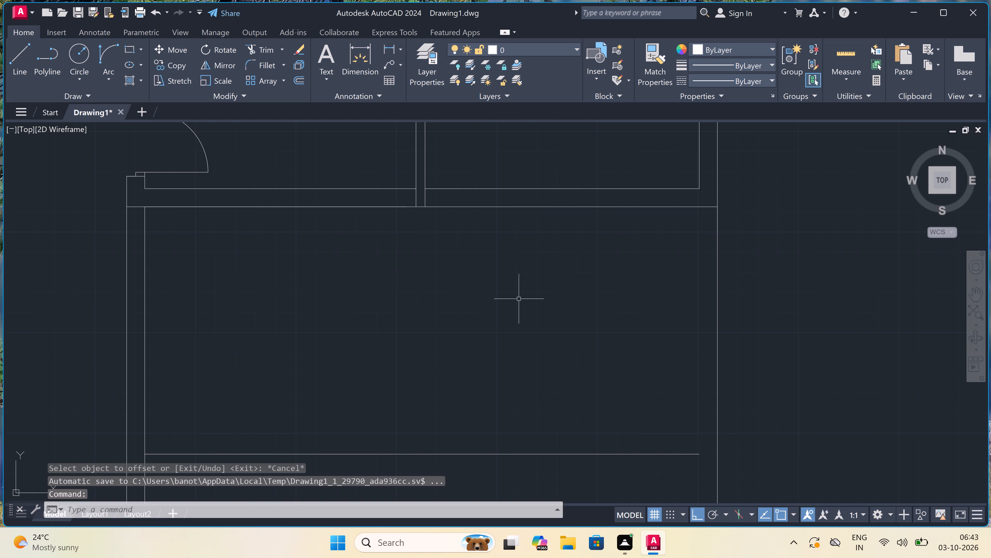
Offset the new cross line 4.5" south to form the second face of the cross wall.
key(space)
scroll(521, 295, down, 2)
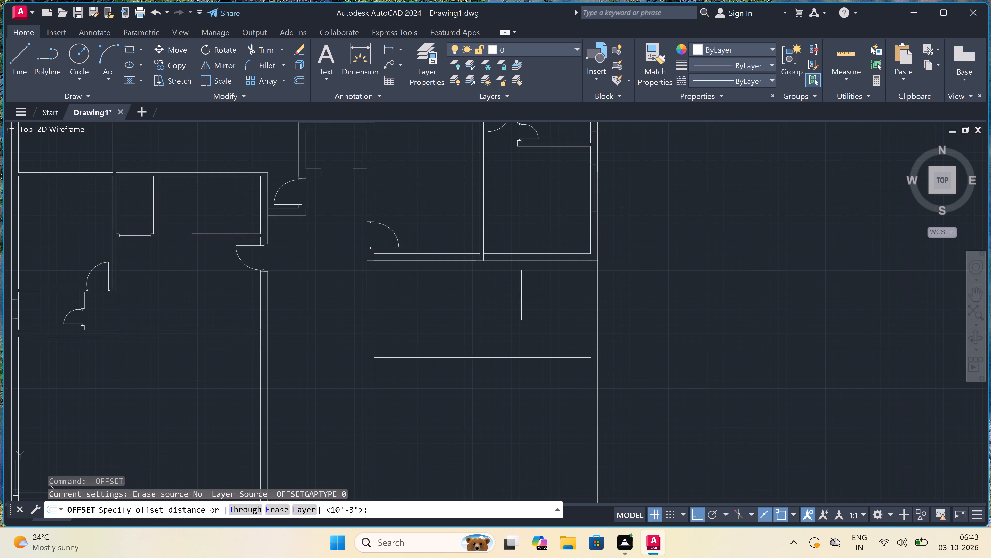
scroll(496, 427, up, 2)
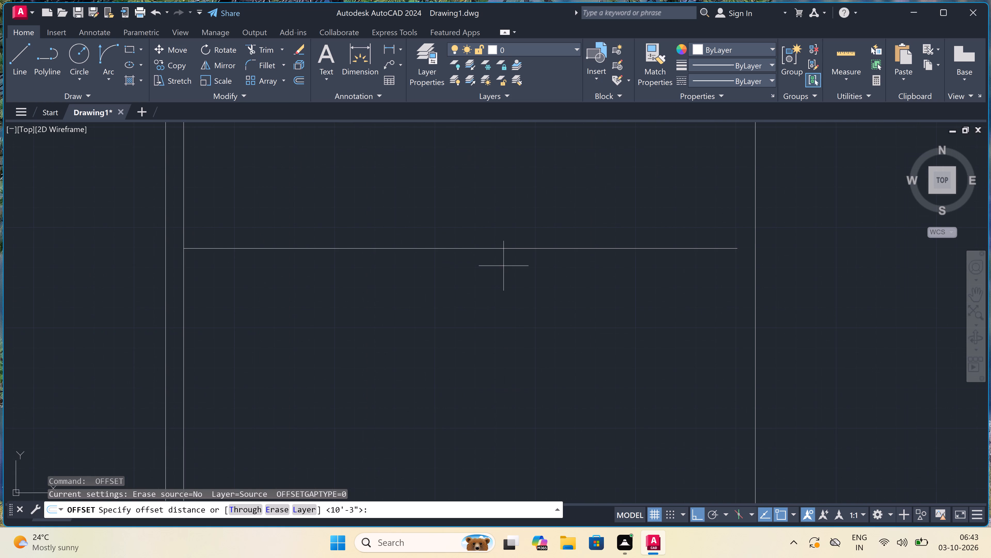
click(503, 253)
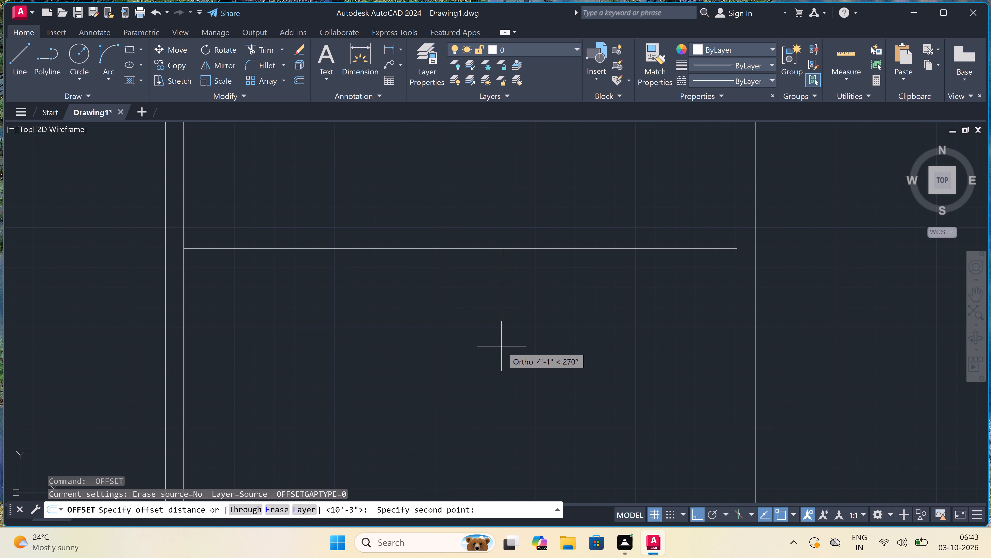
key(4)
text(.5)
text(")
key(space)
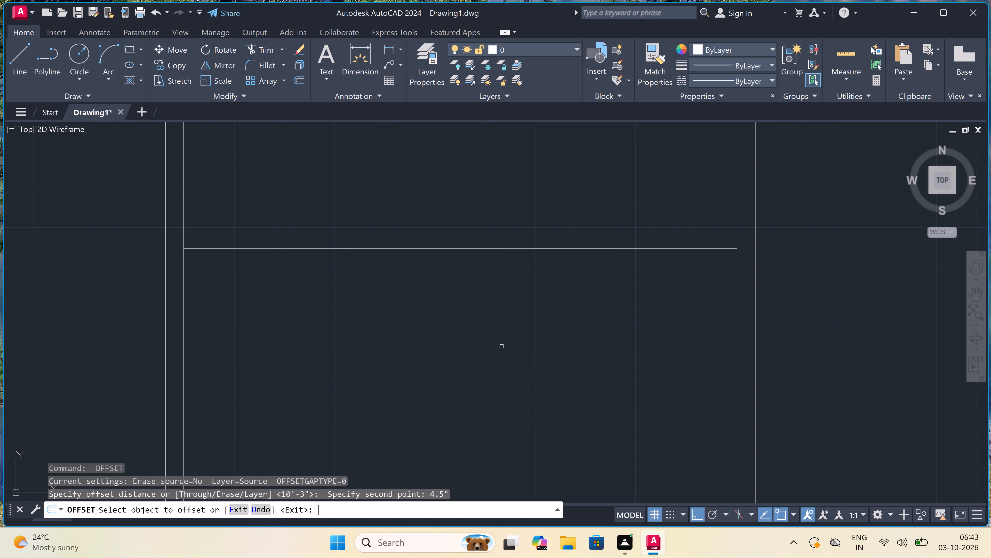
click(469, 248)
click(465, 291)
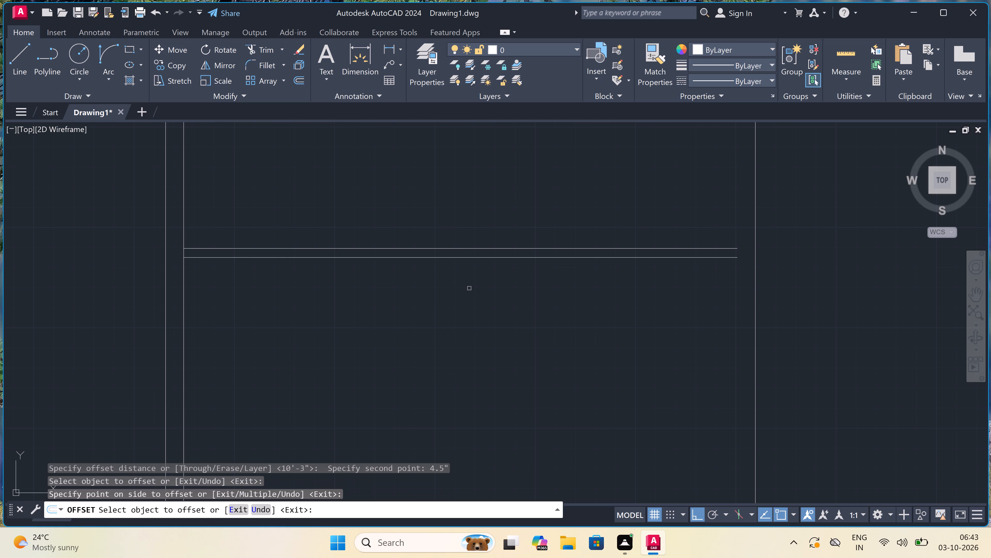
key(Escape)
Extend both lines of the cross wall east to the long line running south from the southeast corner.
text(ex)
key(space)
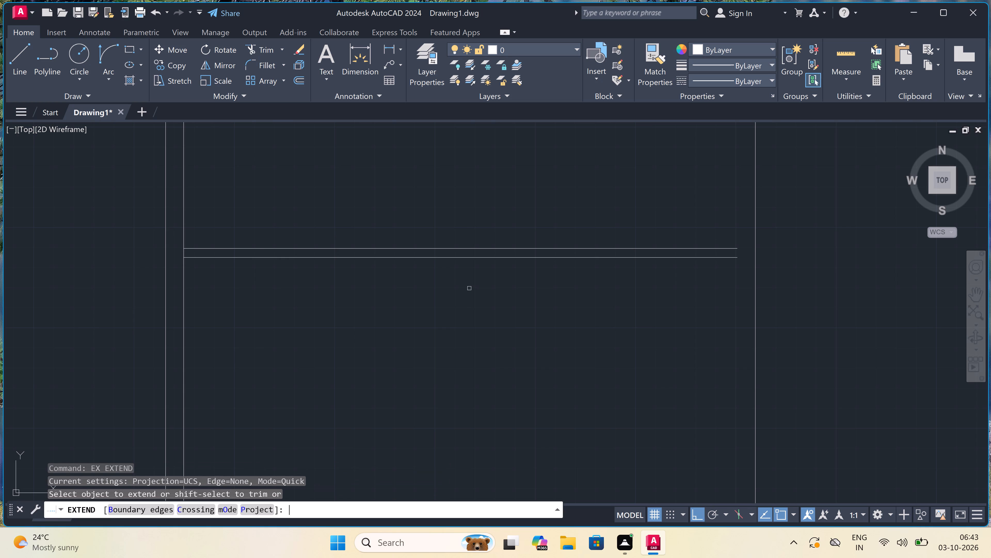
click(475, 241)
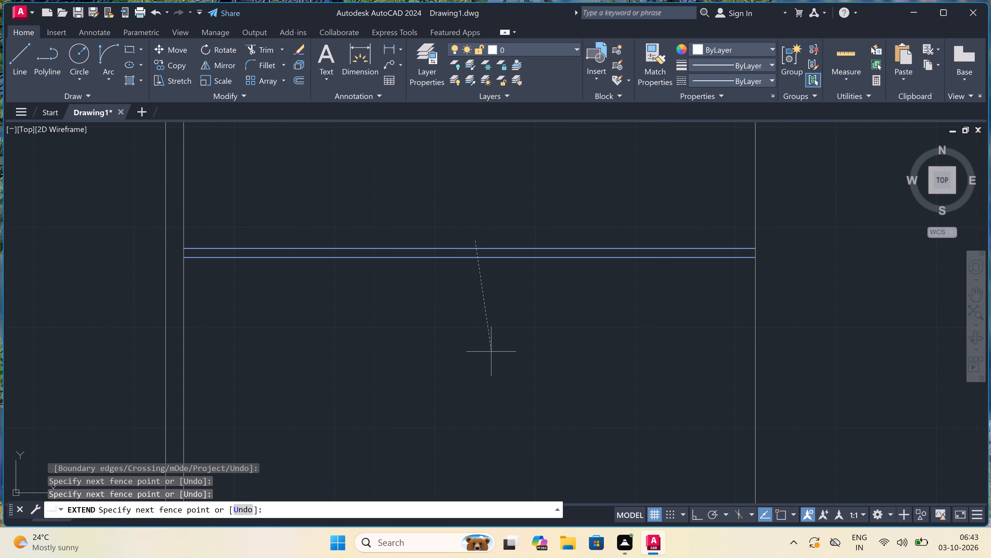
double_click(494, 357)
scroll(494, 357, down, 3)
scroll(498, 318, up, 3)
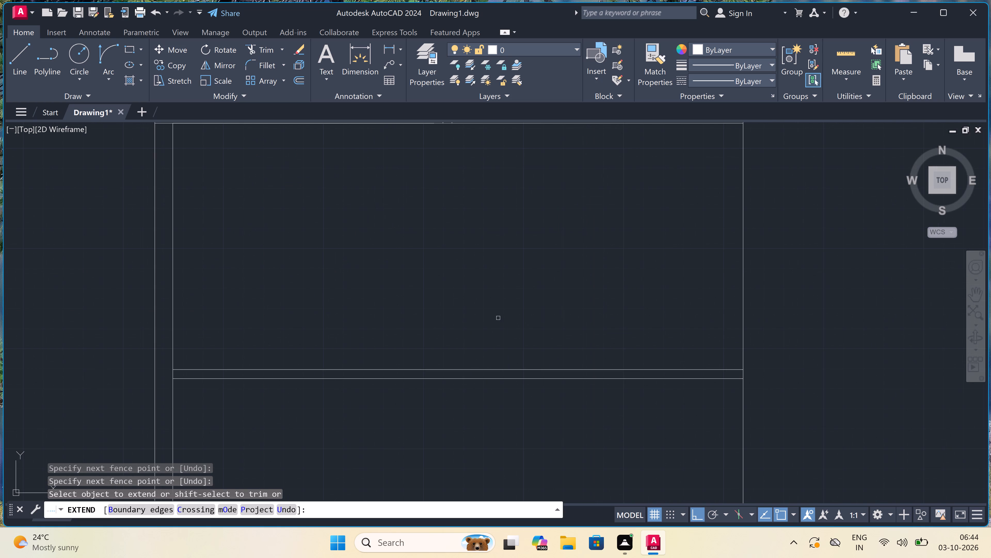
key(Escape)
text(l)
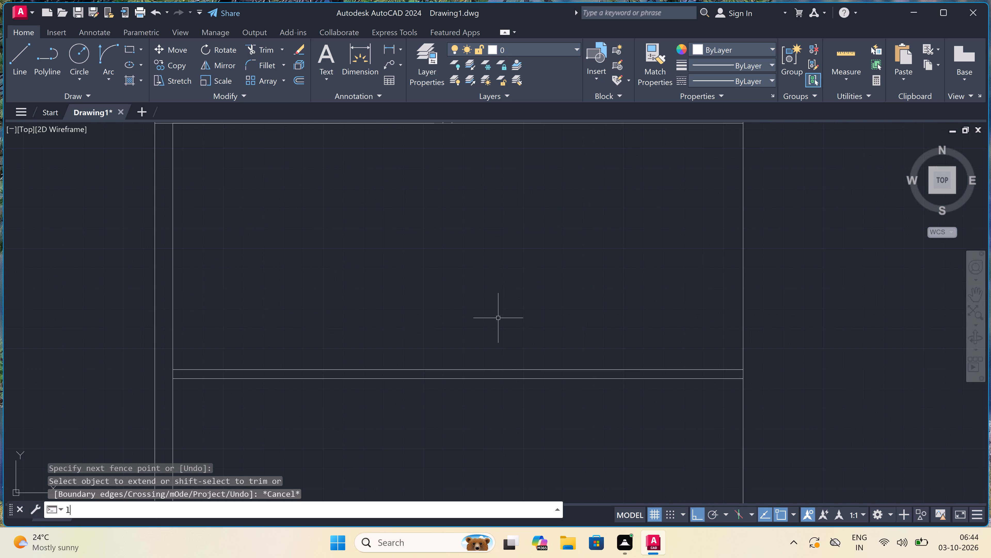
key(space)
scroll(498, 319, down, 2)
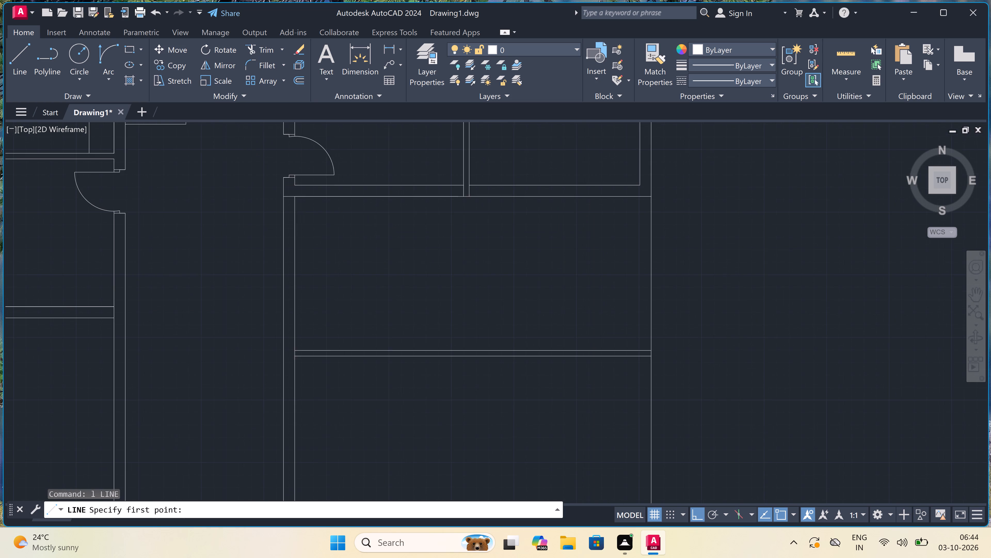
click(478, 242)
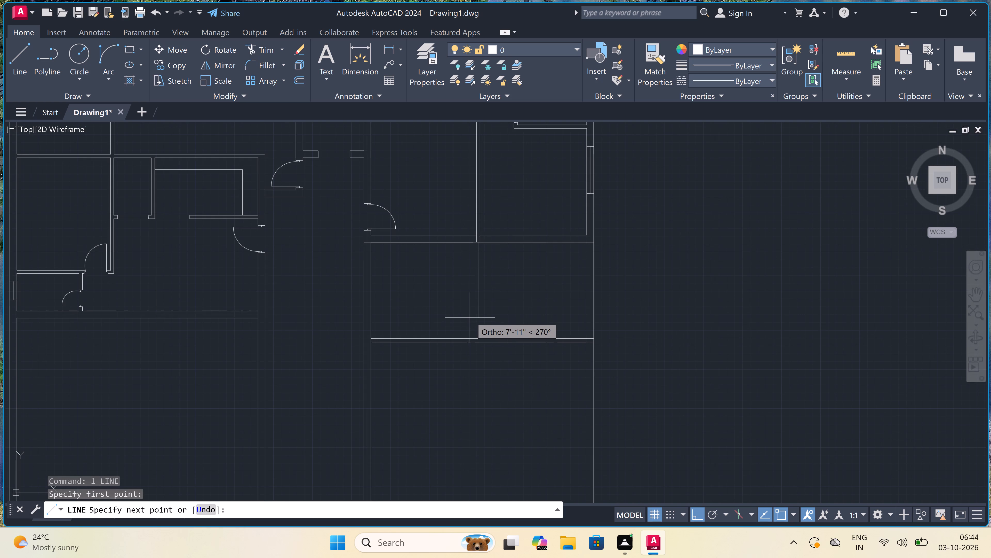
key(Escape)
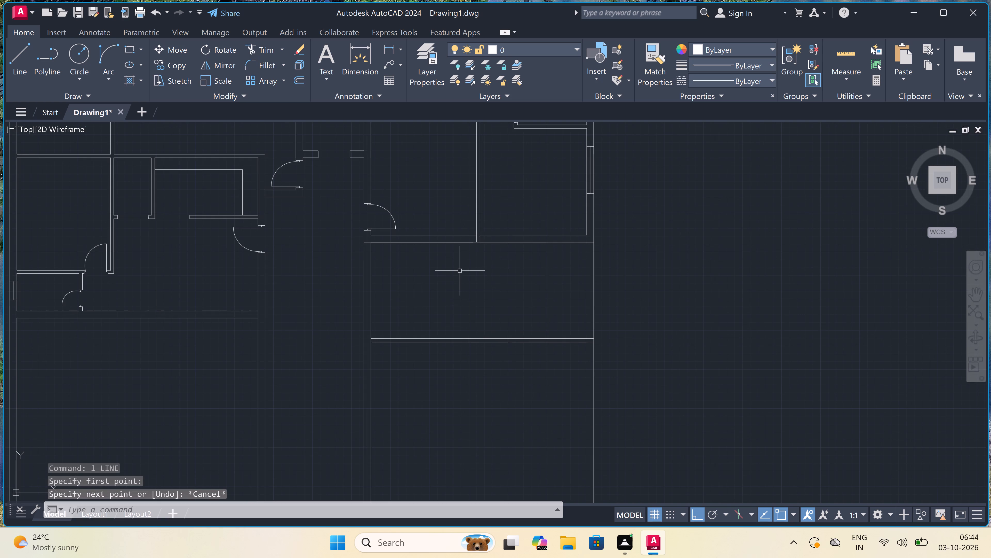
Extend both lines of the central partition south to the upper line of the new cross wall.
key(e)
key(x)
key(space)
click(445, 222)
click(516, 230)
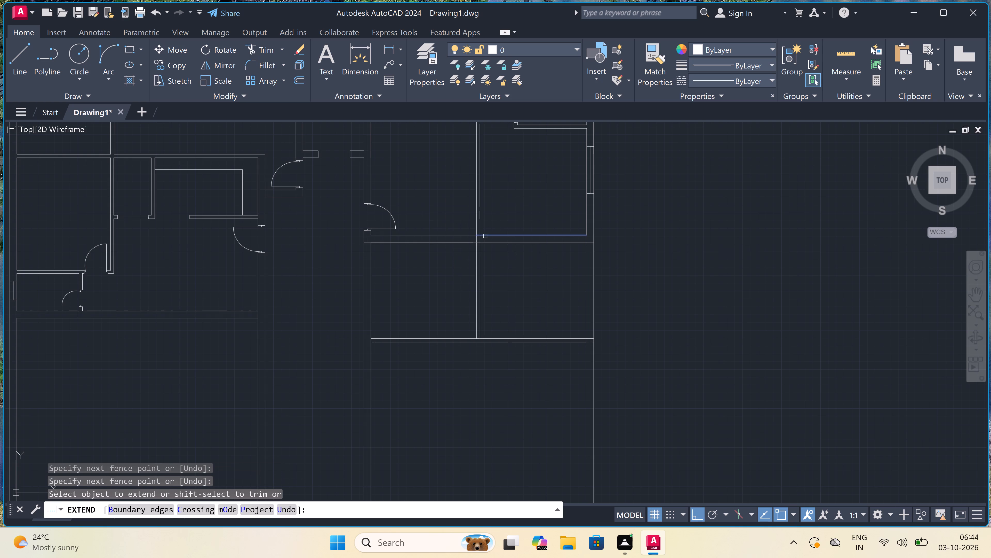
key(Escape)
Trim the partition lines inside the south wall's thickness and the wall's outer line between them to open the junction.
key(t)
key(r)
key(space)
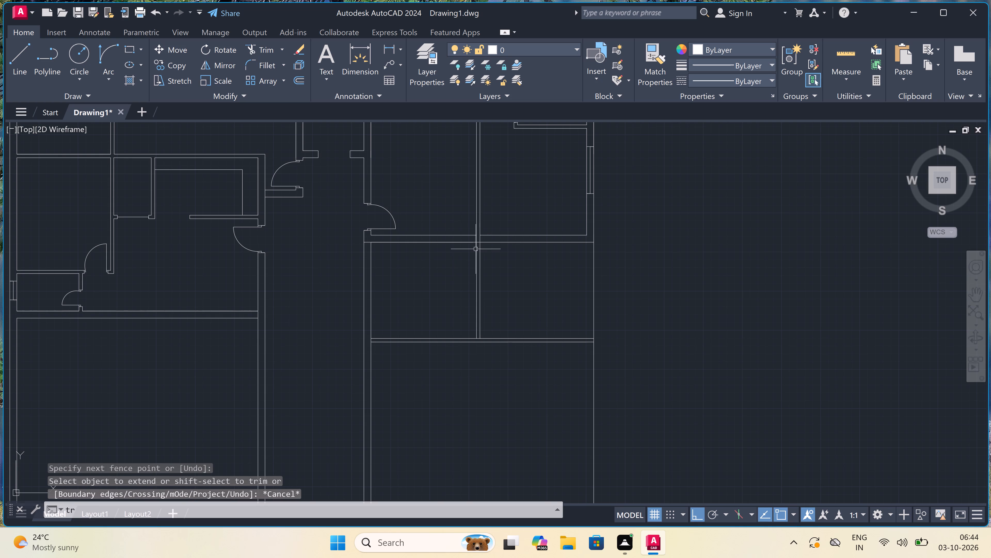
scroll(467, 240, up, 3)
drag(467, 240, 471, 241)
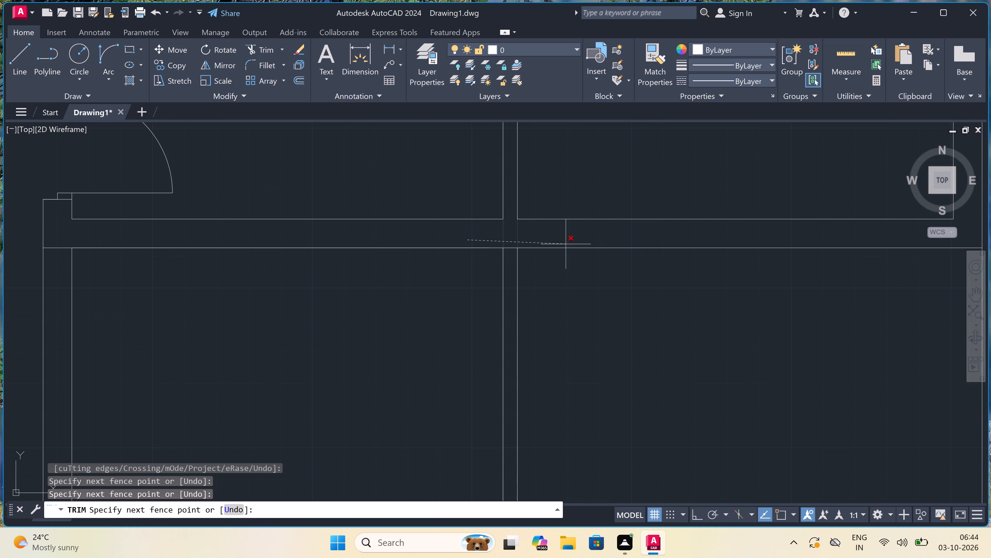
click(566, 243)
scroll(511, 241, up, 1)
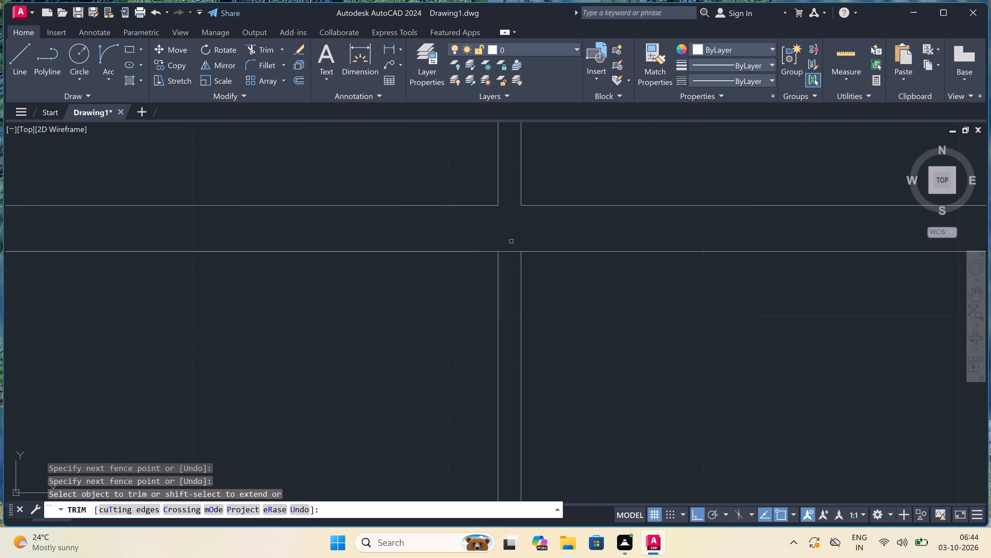
click(511, 241)
click(509, 275)
scroll(506, 254, down, 4)
scroll(541, 284, up, 1)
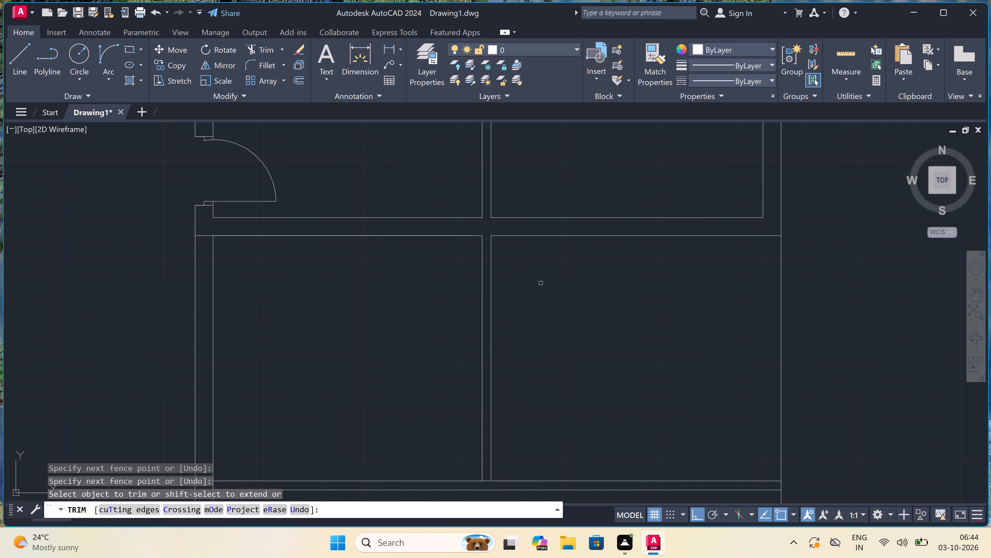
scroll(541, 283, down, 1)
key(Escape)
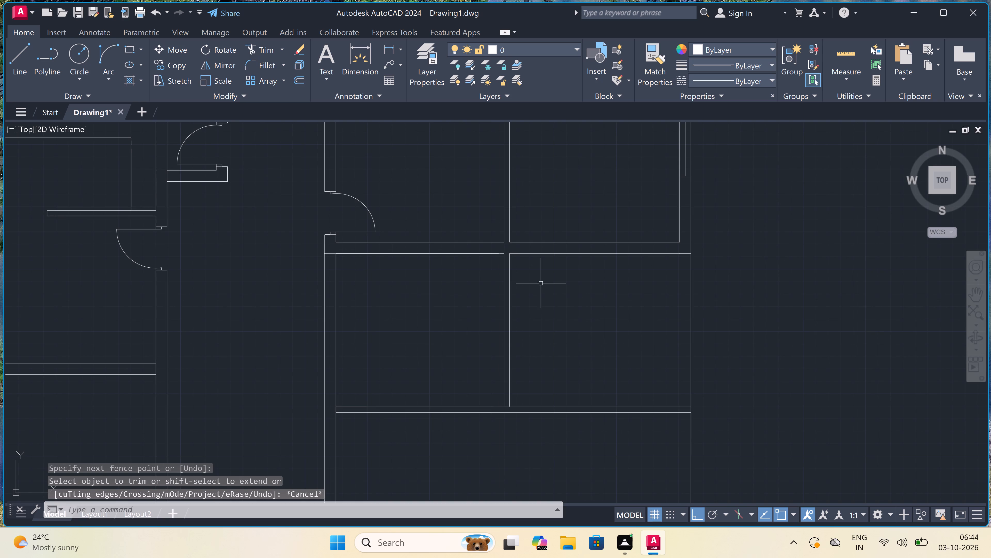
Draw the small room's inner outline from the cross wall's lower line at the east end: 3'7.5" south, 7'4.5" west, north to the wall's upper line.
text(l)
key(space)
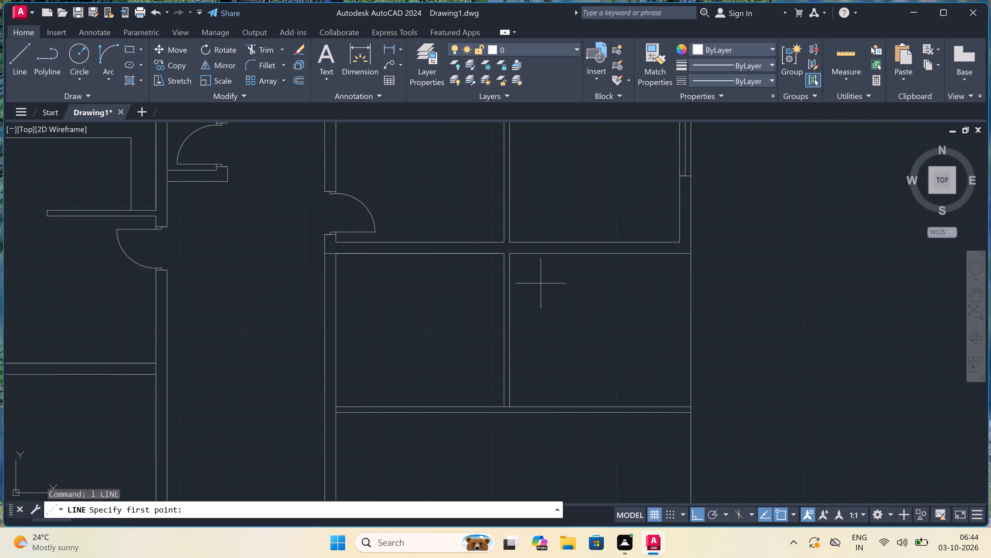
scroll(541, 280, down, 2)
scroll(554, 339, up, 2)
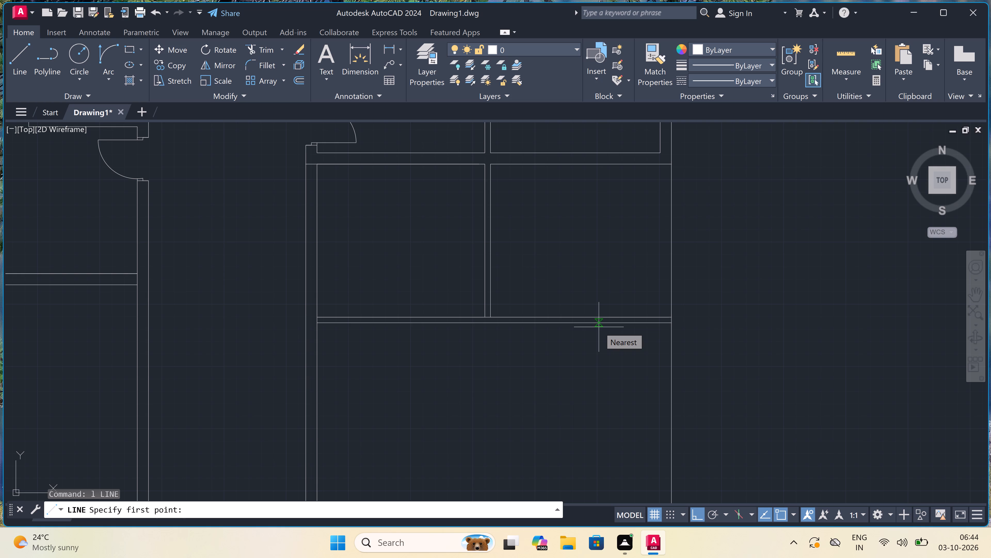
scroll(599, 327, up, 1)
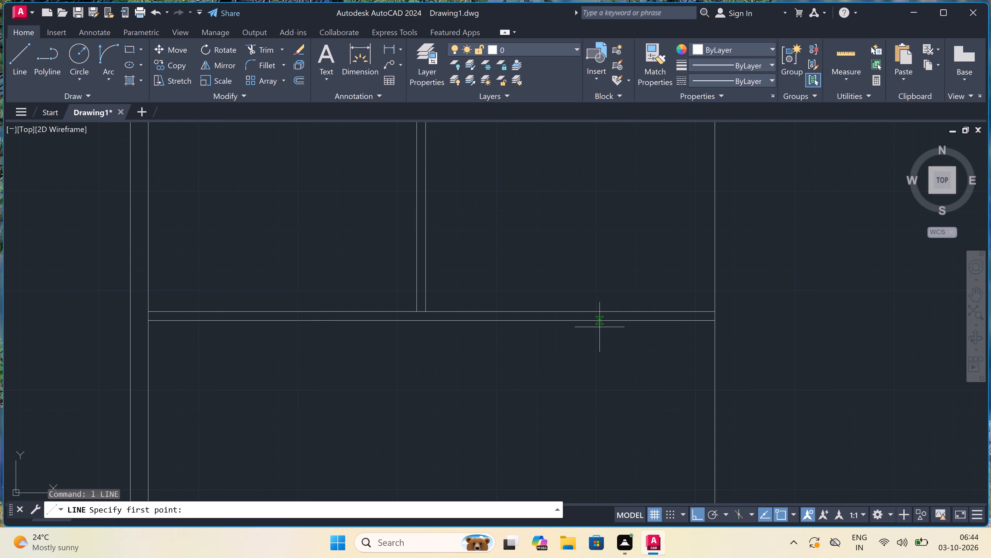
click(714, 320)
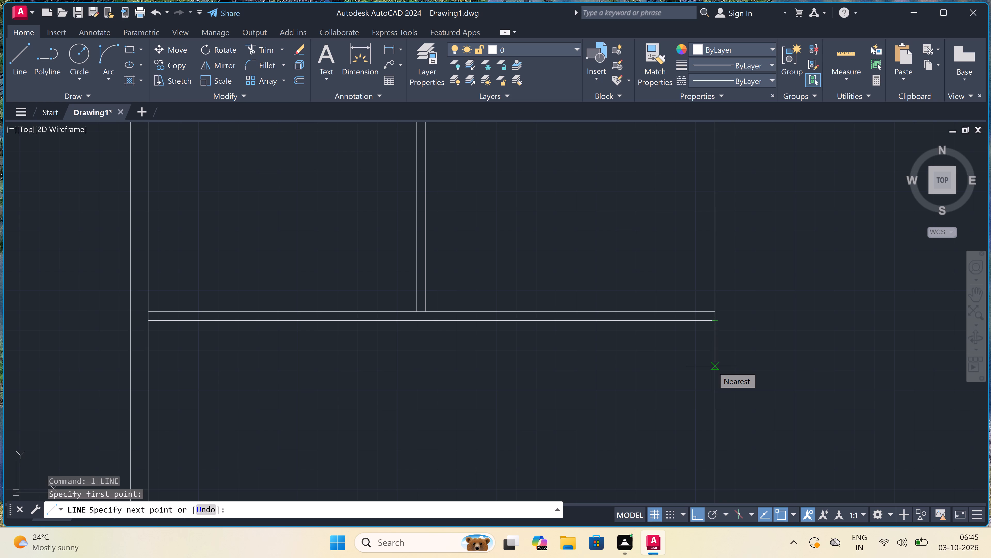
key(3)
text('7)
key(period)
key(5)
text(")
key(space)
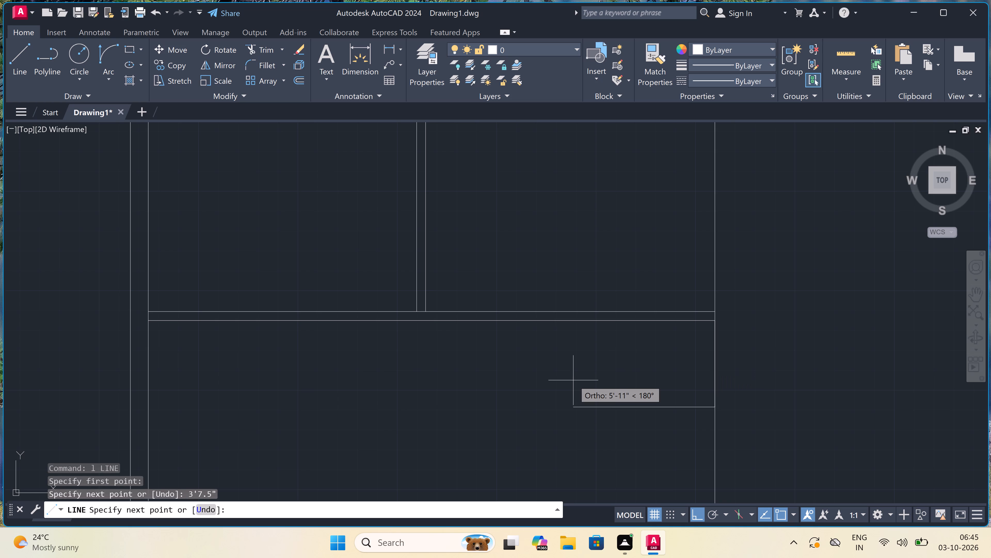
key(7)
key(apostrophe)
key(4)
text(.5)
text(")
key(space)
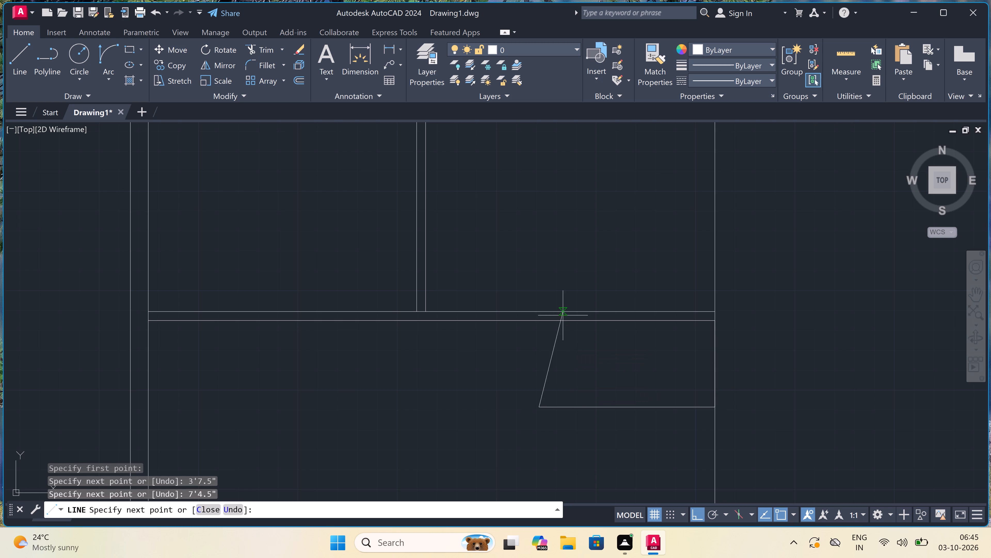
click(538, 308)
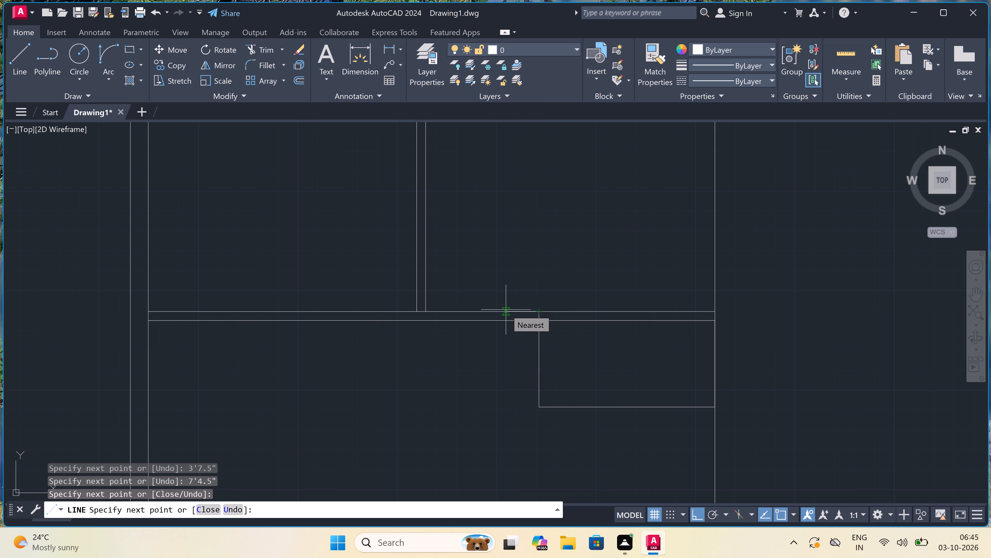
Continue the outline as the small room's outer wall face, 4.5" outside the inner lines on the west and south, ending at the long east line.
key(4)
text(.5)
text(")
key(space)
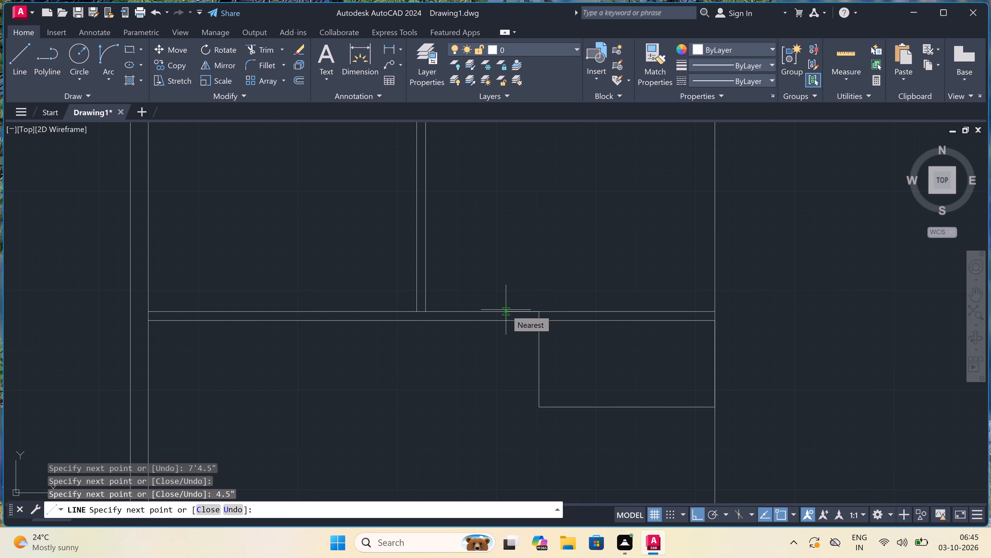
scroll(507, 308, down, 1)
scroll(524, 360, up, 1)
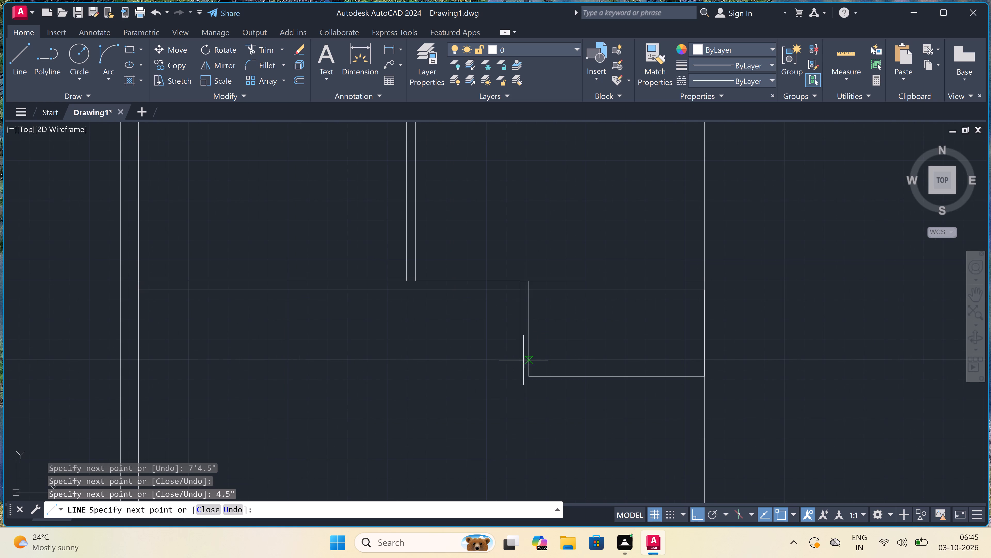
scroll(518, 366, up, 3)
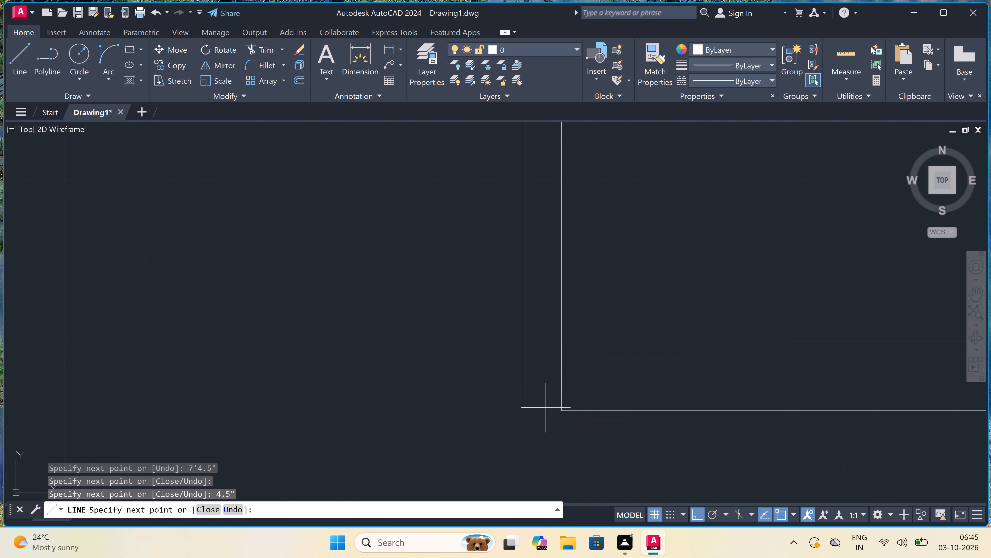
click(526, 409)
scroll(526, 409, down, 2)
scroll(524, 435, up, 1)
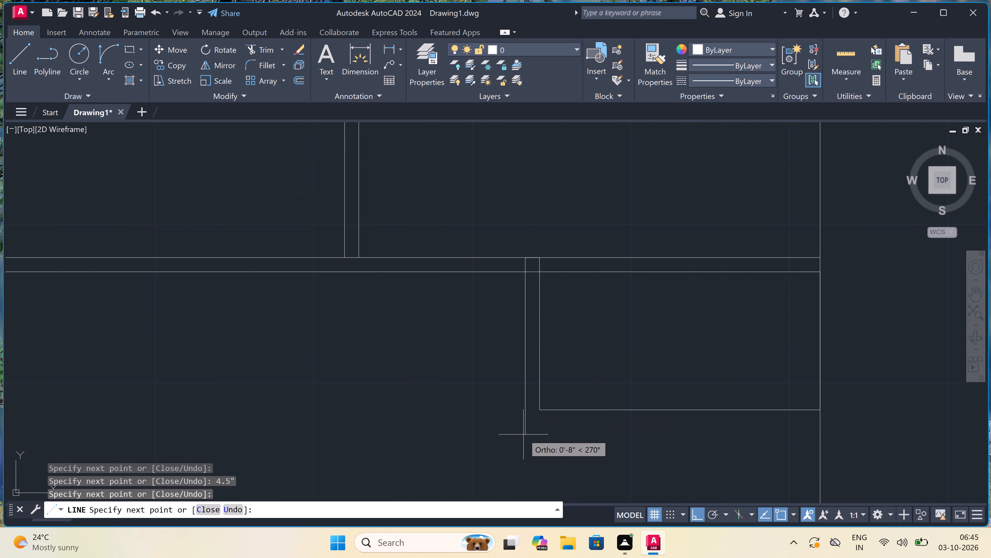
text(4.5)
text(")
key(space)
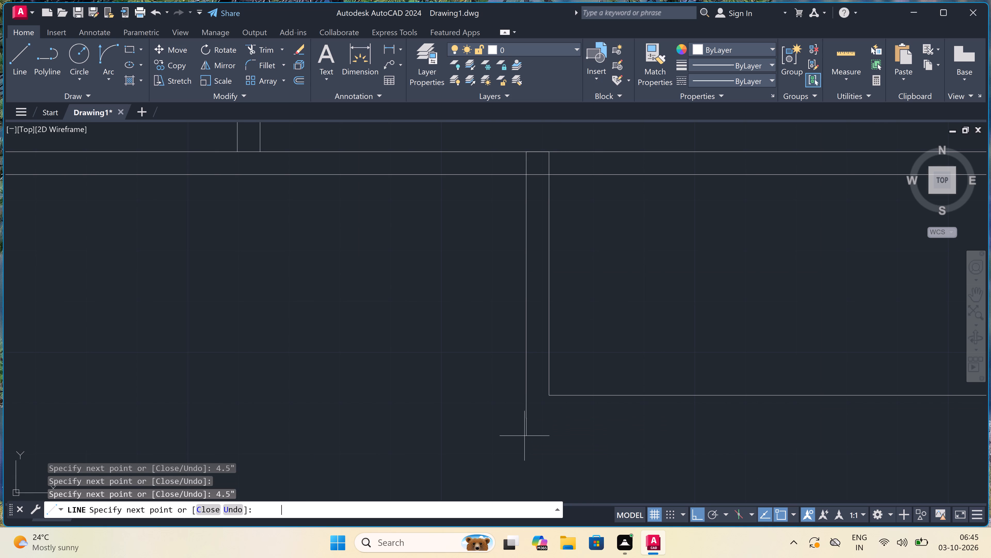
scroll(529, 437, down, 1)
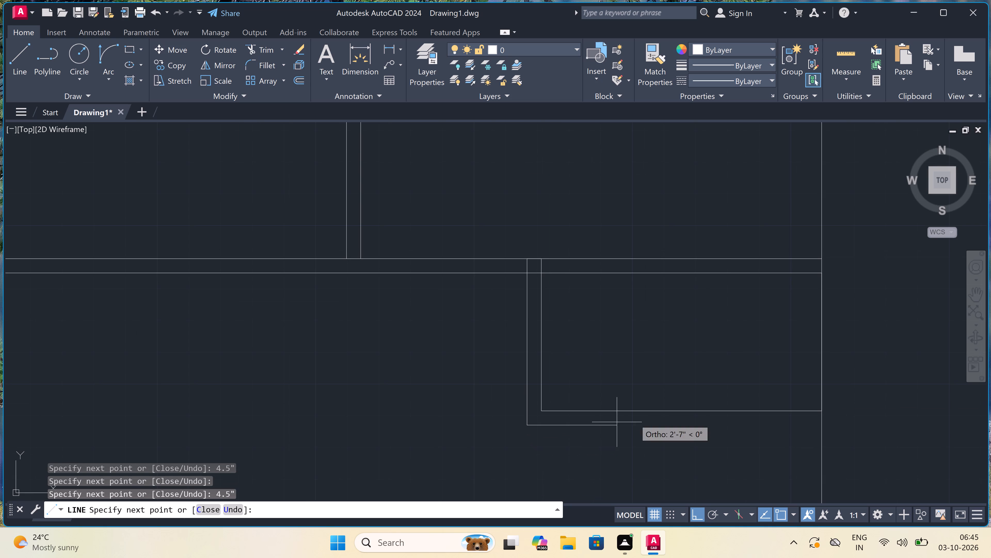
double_click(822, 427)
scroll(678, 425, down, 3)
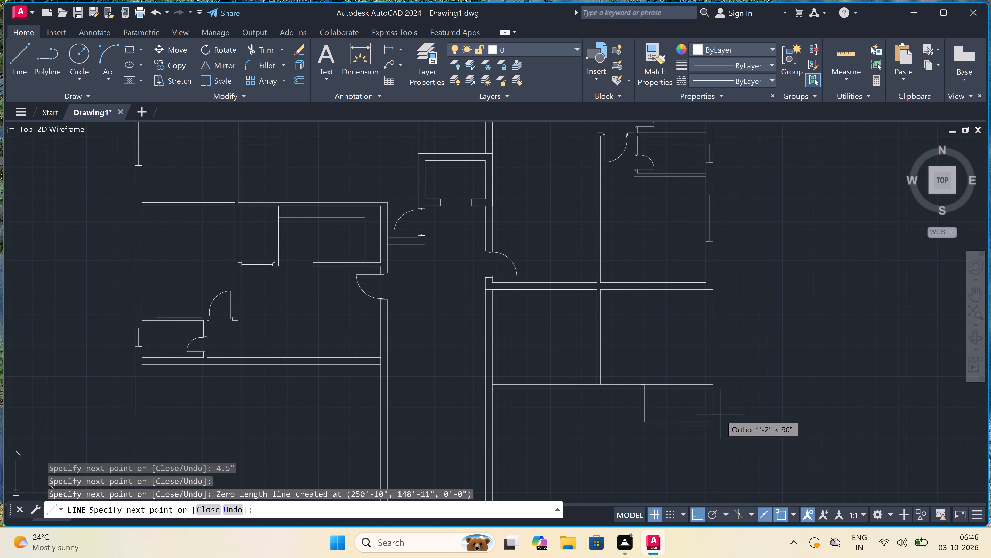
key(Escape)
Draw the east wall's inner face from the cross wall's lower east end: 9" west along the wall, and about 56' south.
text(l)
key(space)
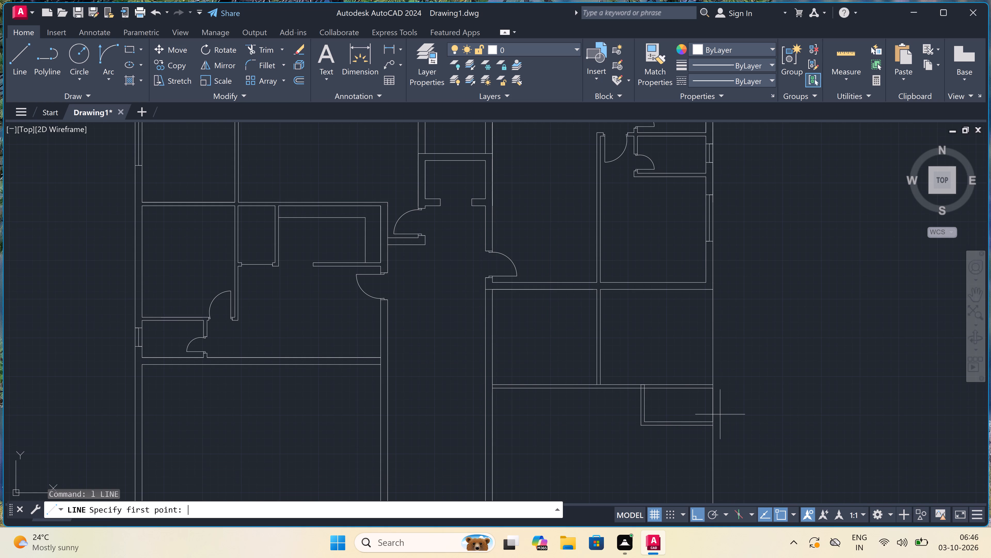
scroll(704, 386, up, 3)
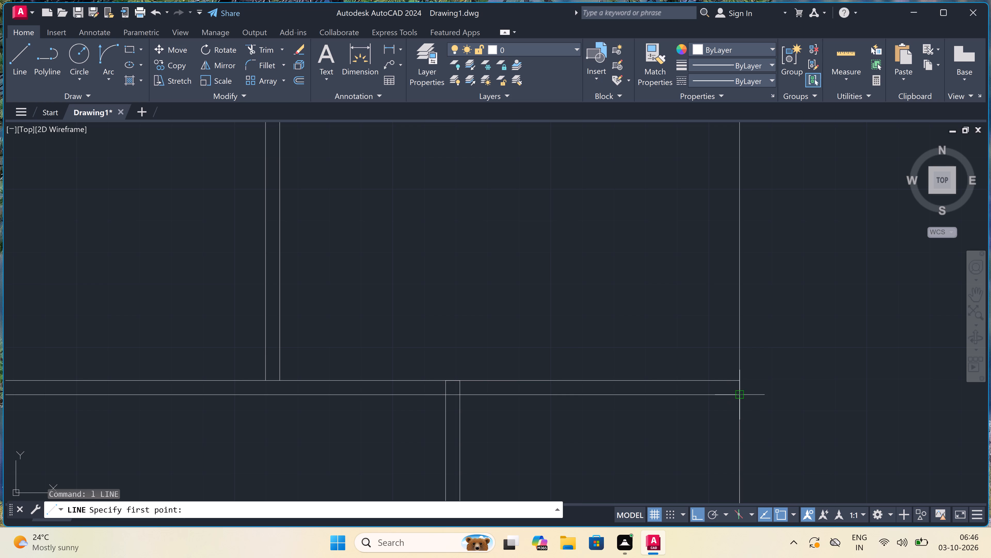
click(738, 396)
key(9)
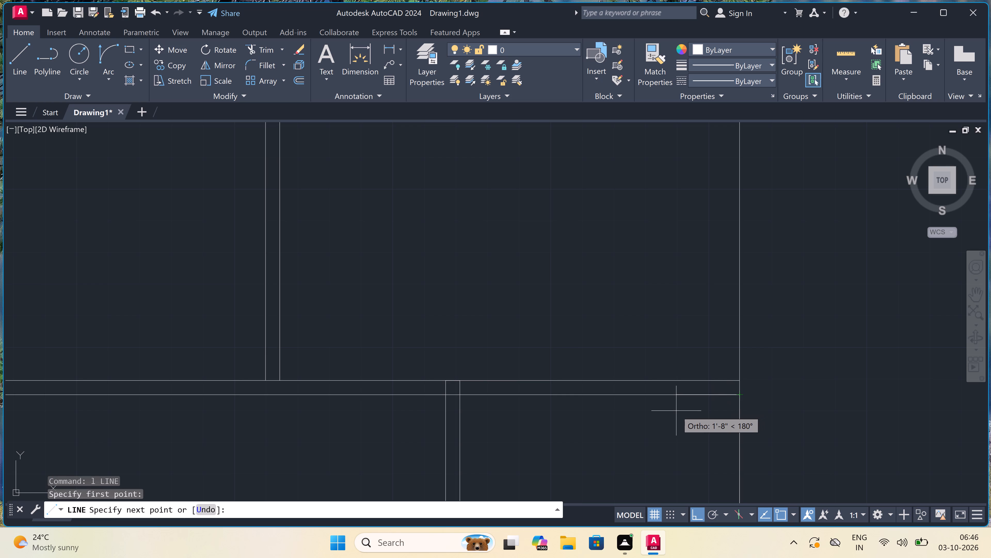
text(")
key(space)
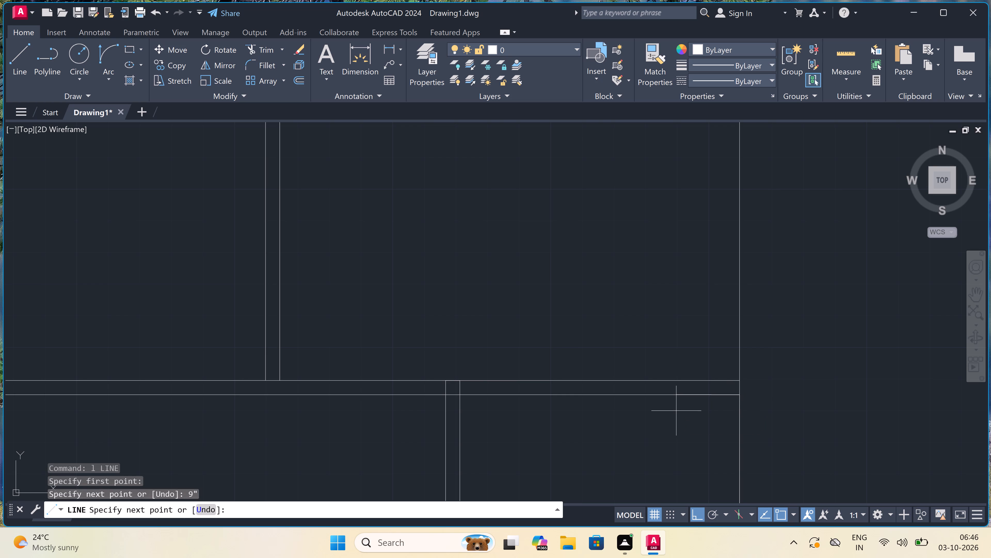
scroll(678, 406, down, 6)
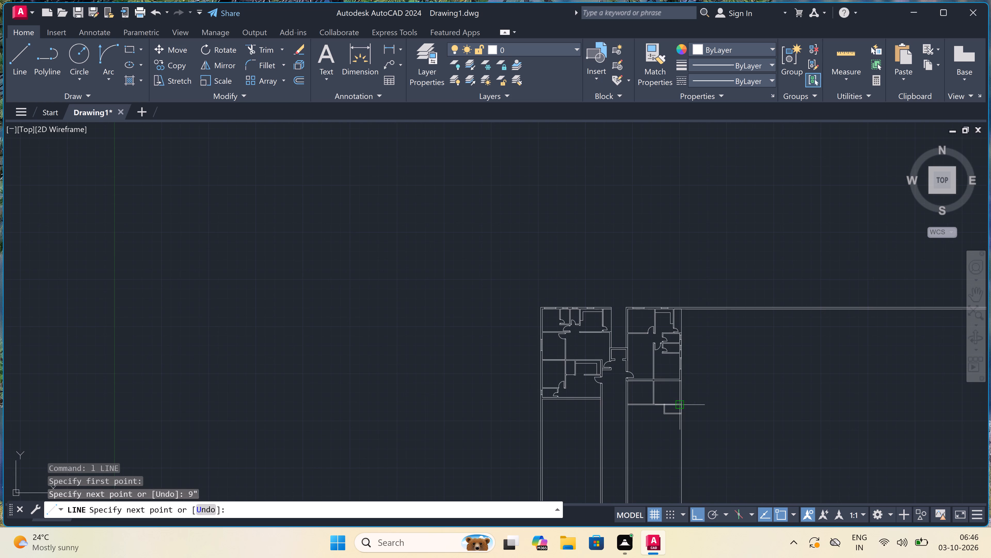
scroll(678, 406, down, 1)
scroll(672, 486, up, 4)
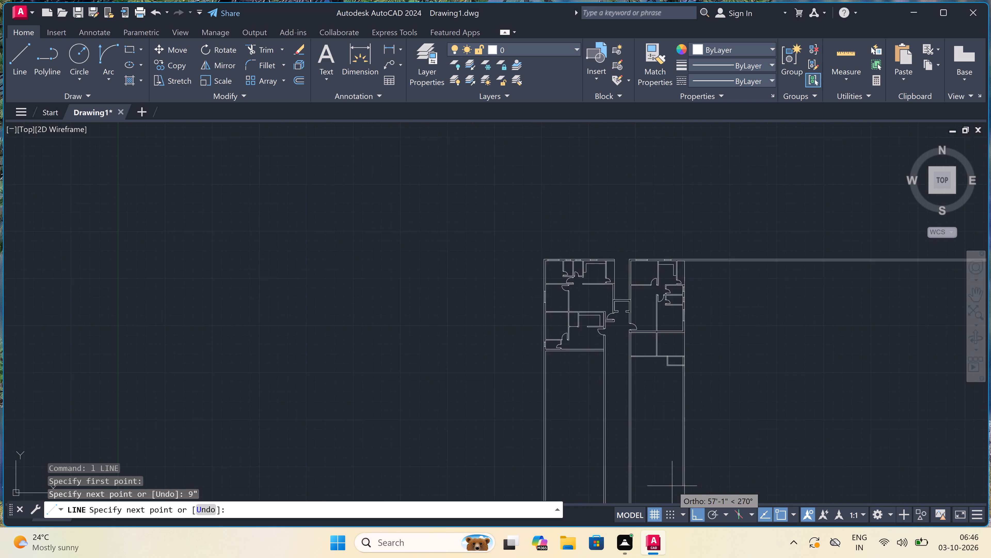
scroll(709, 479, up, 5)
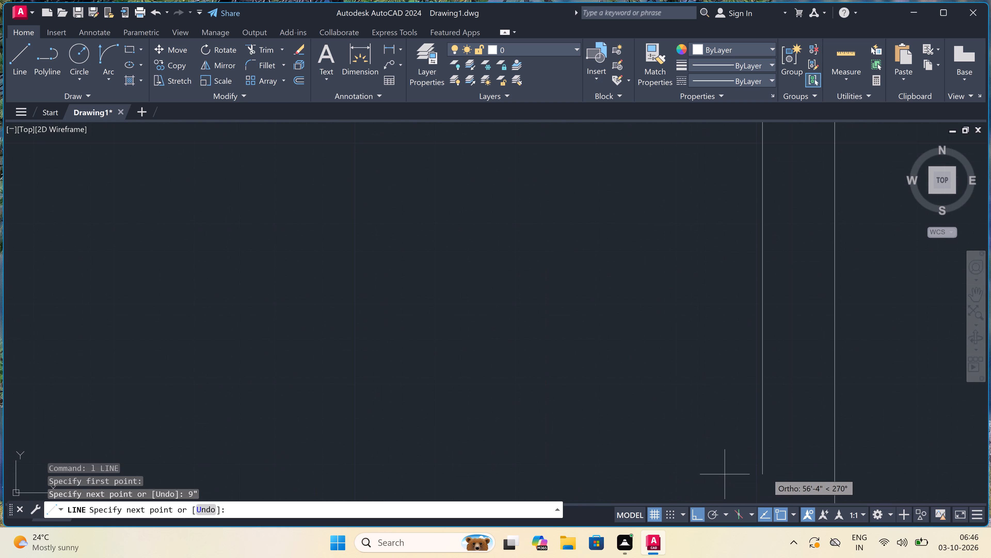
click(778, 470)
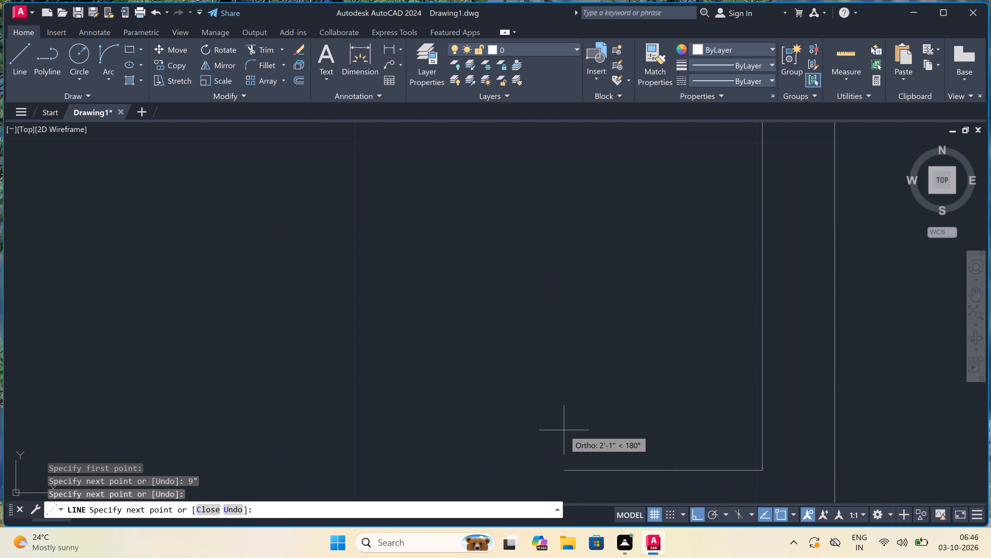
key(Escape)
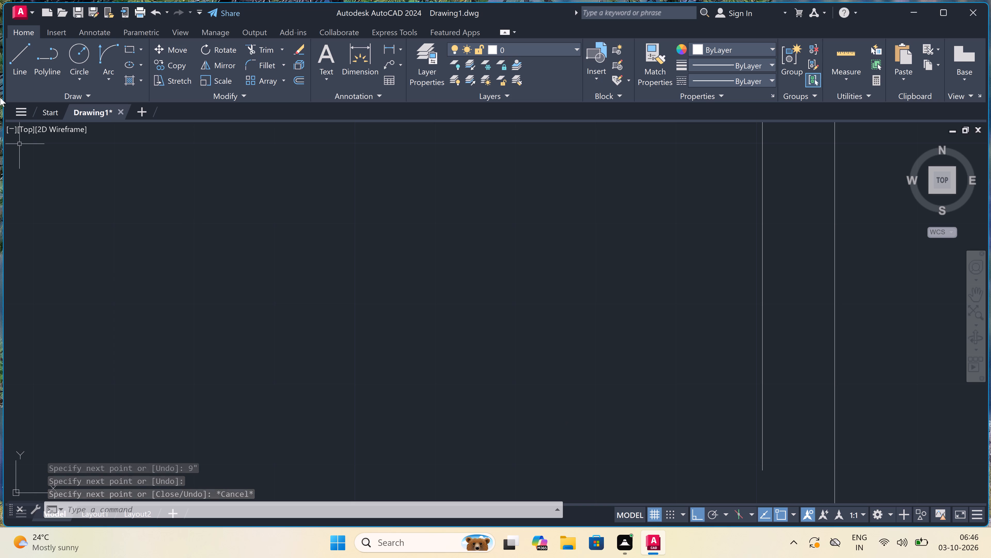
Draw a guide line from the small room's northwest outer corner: 9" west along the cross wall, and south past the room's lower wall.
scroll(5, 105, down, 2)
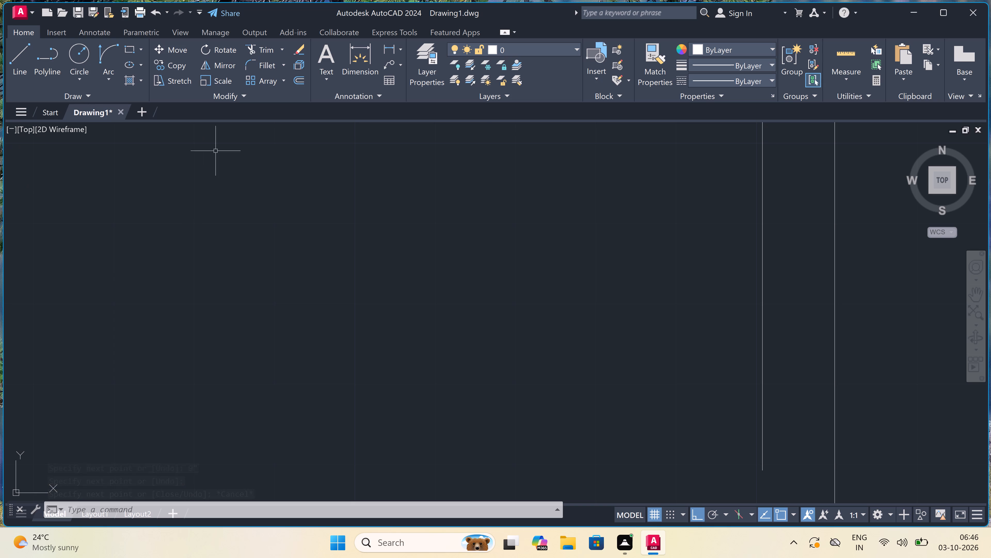
scroll(619, 251, down, 3)
scroll(598, 273, down, 6)
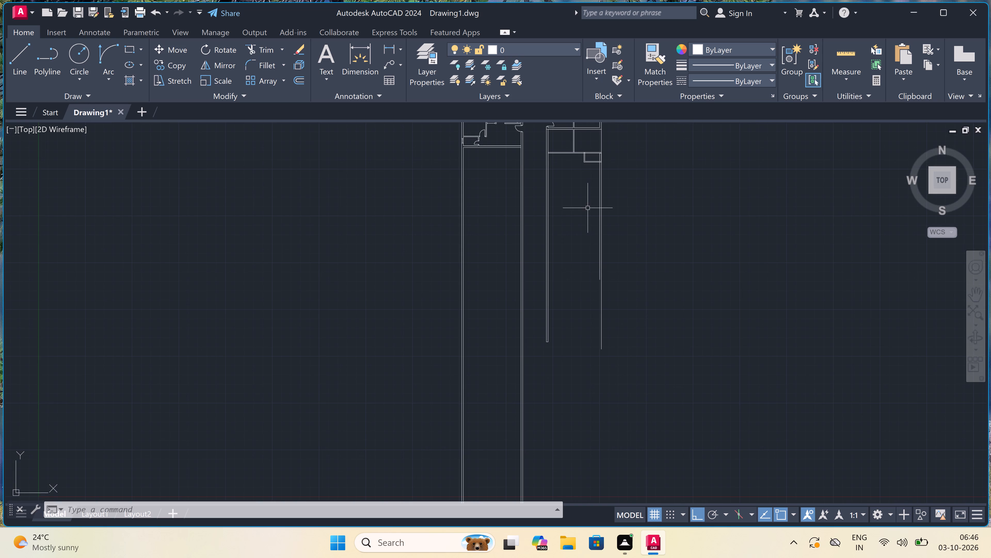
scroll(578, 163, down, 3)
scroll(576, 154, up, 4)
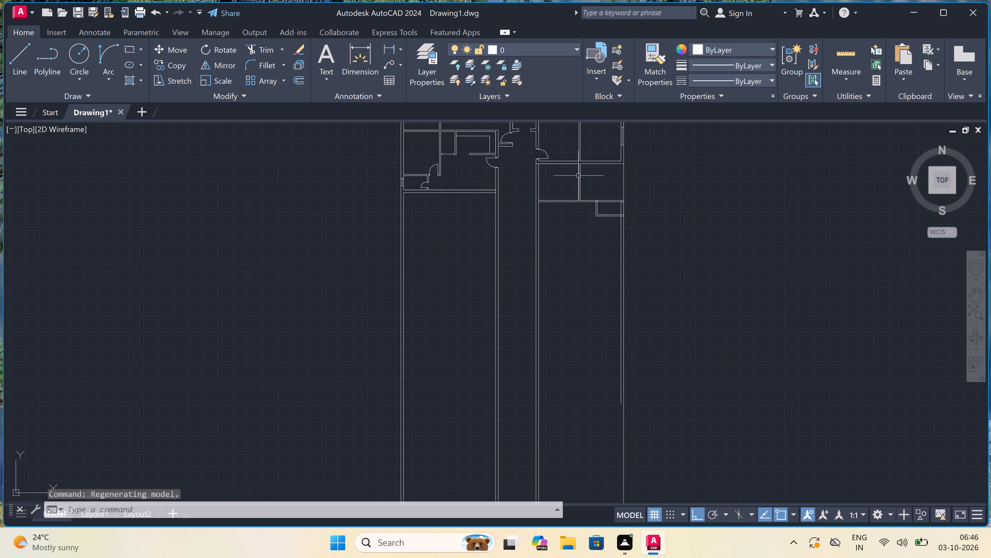
scroll(590, 189, up, 4)
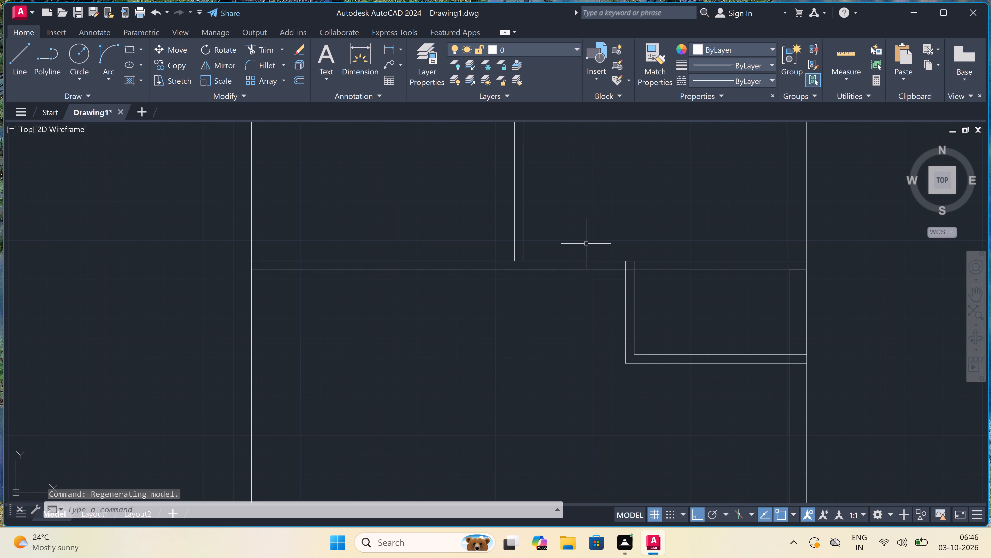
text(l)
key(space)
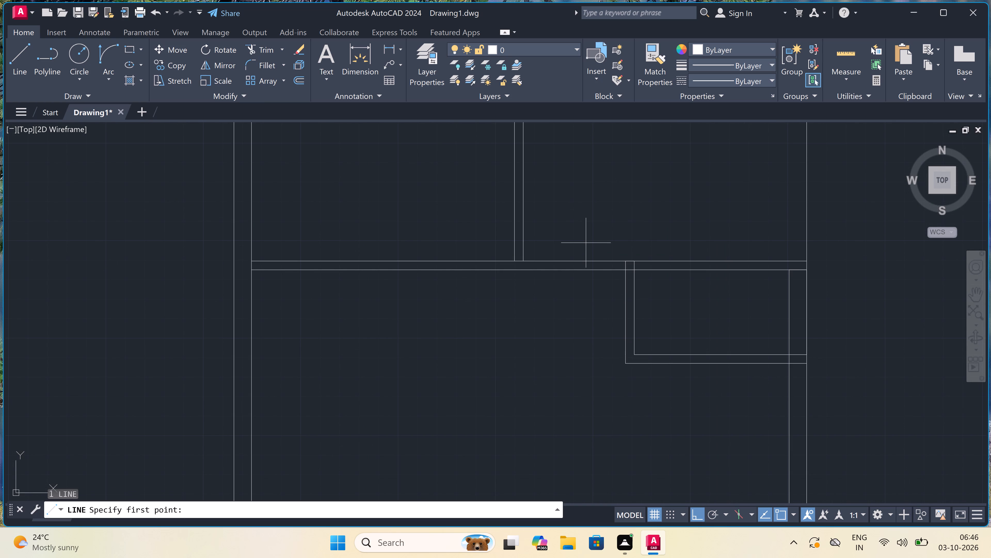
click(625, 259)
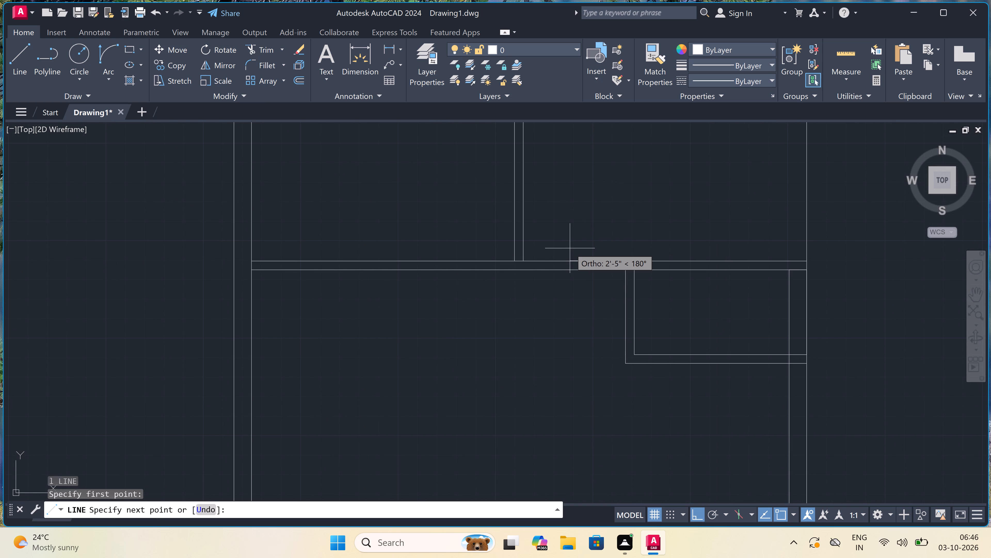
text(9")
key(space)
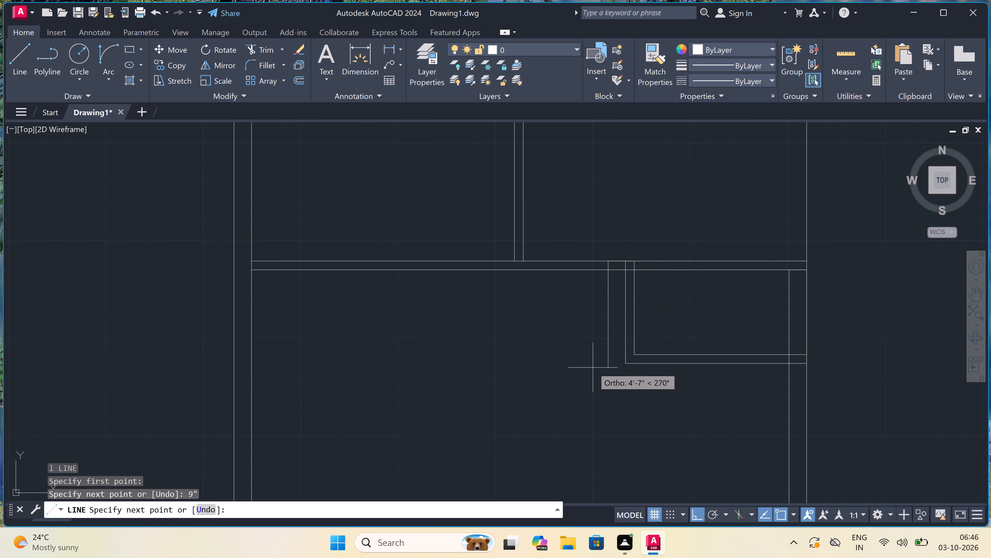
click(598, 396)
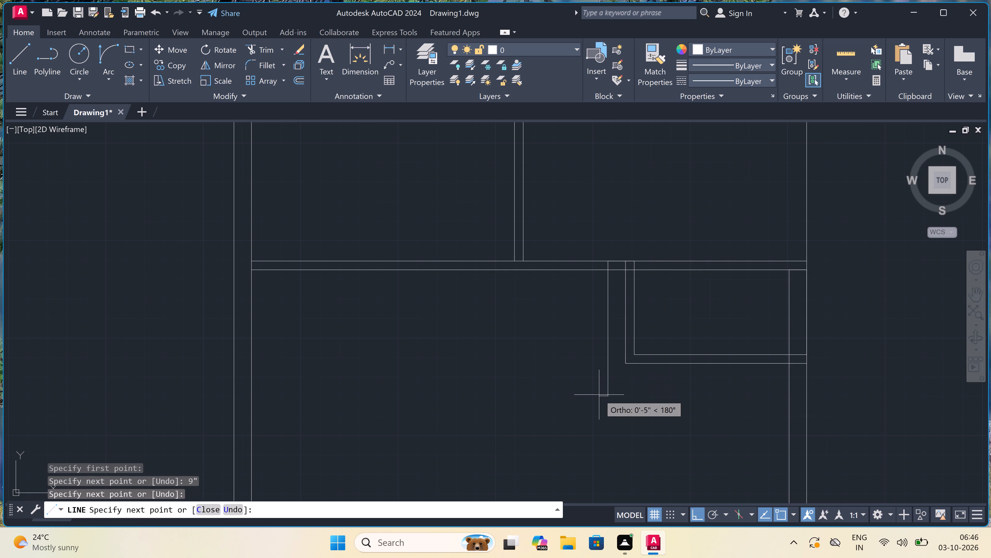
key(Escape)
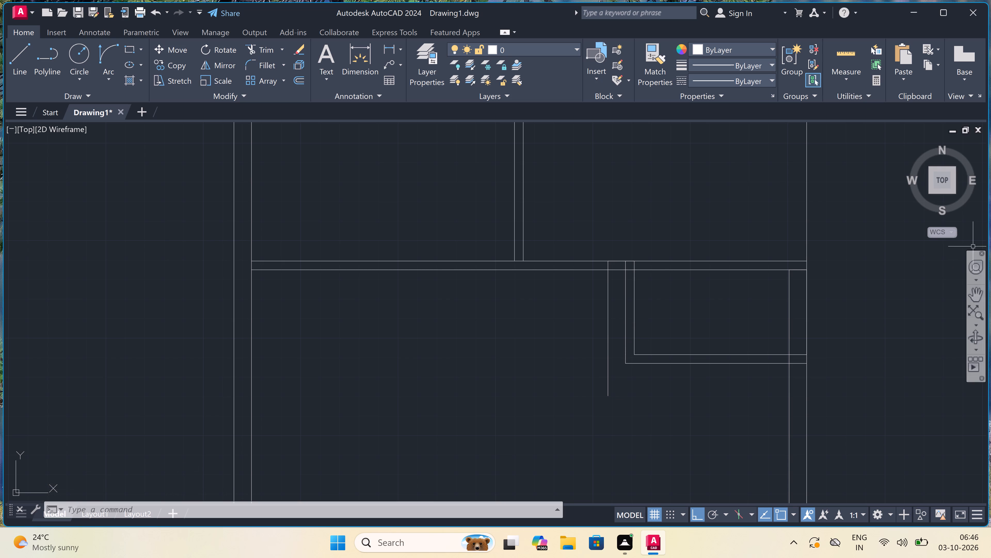
Move the small room's double wall outline 9" west, from its outer northwest corner to the guide line's upper corner.
click(675, 309)
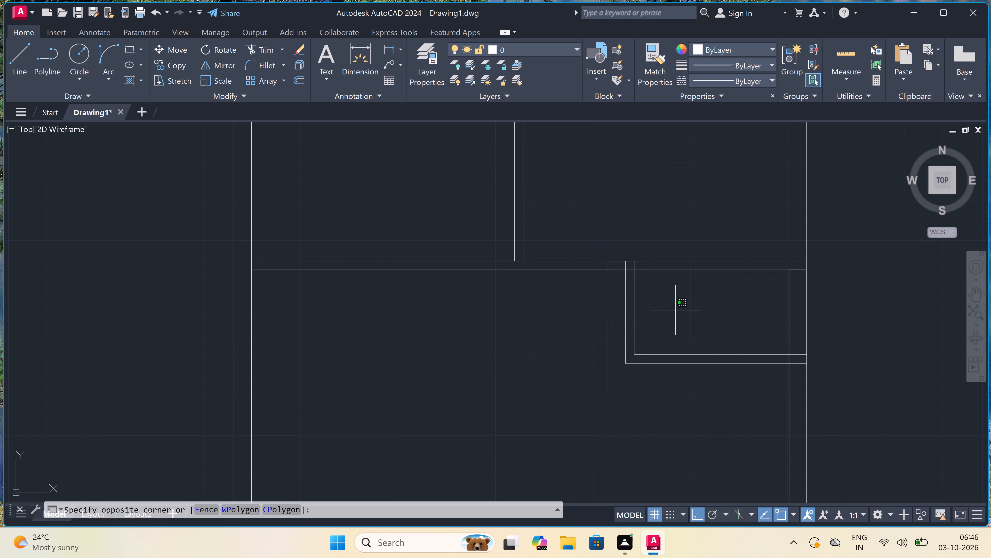
click(618, 385)
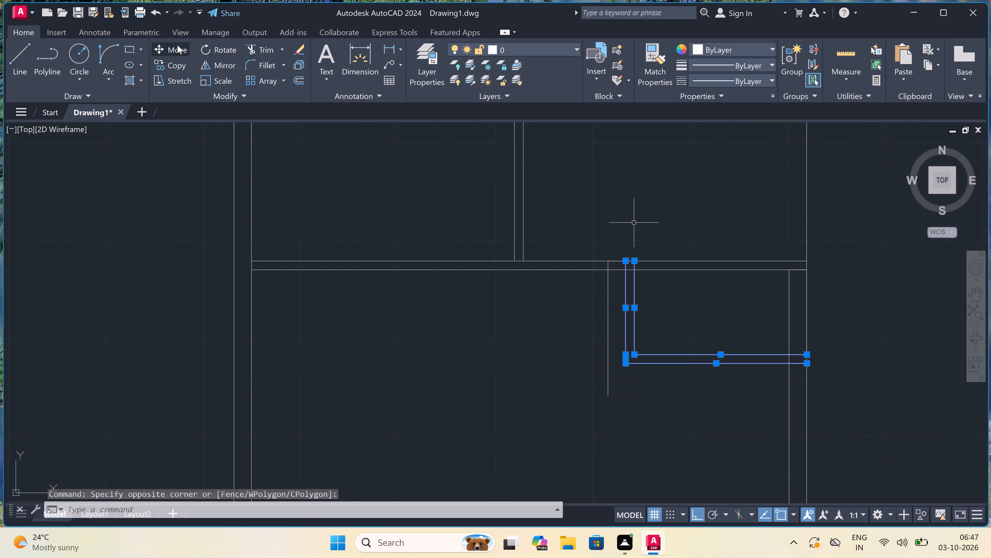
click(177, 45)
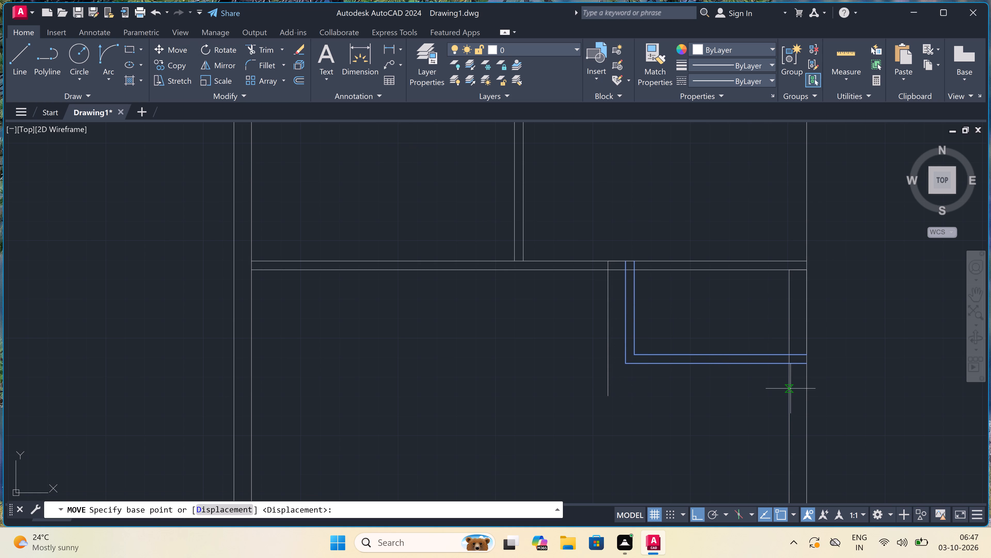
click(624, 265)
scroll(597, 270, up, 3)
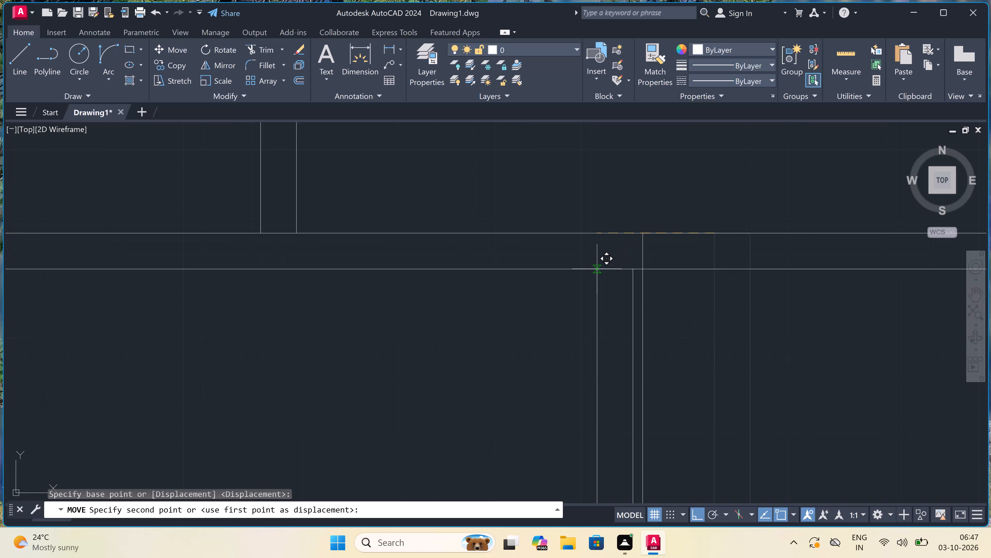
click(642, 233)
scroll(642, 233, down, 2)
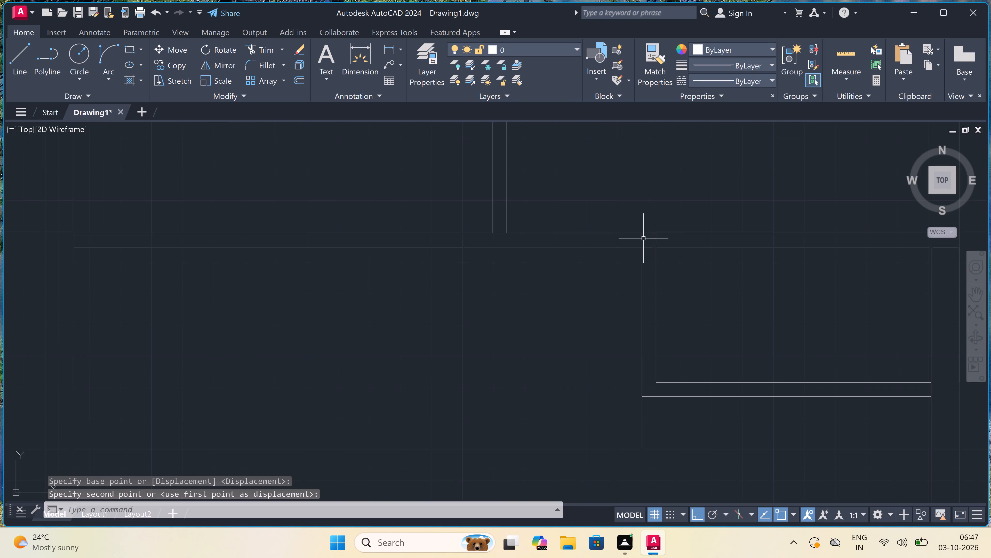
Trim the guide line's tail below the small room and erase the duplicate line lying on the room's west outer face.
text(tr)
key(space)
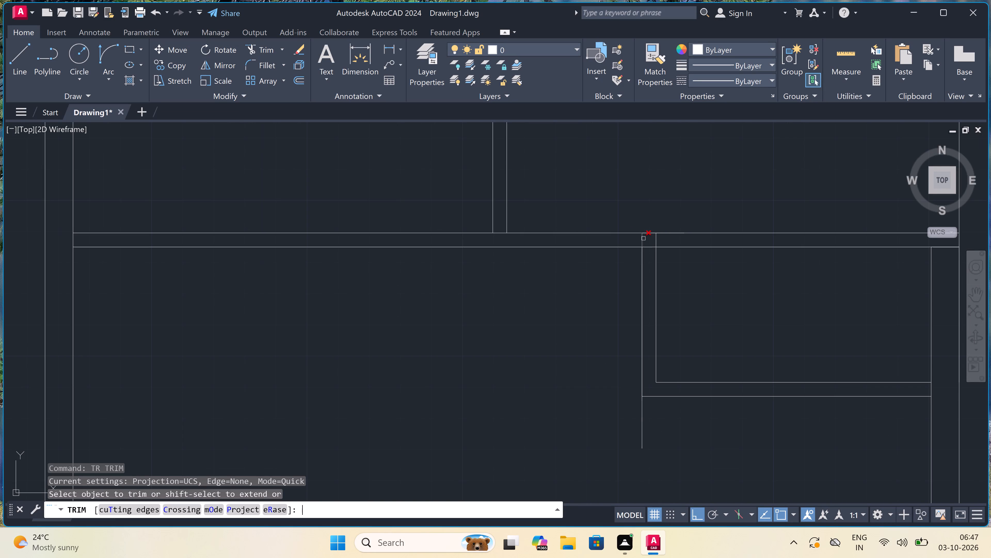
scroll(640, 233, down, 2)
scroll(653, 303, up, 1)
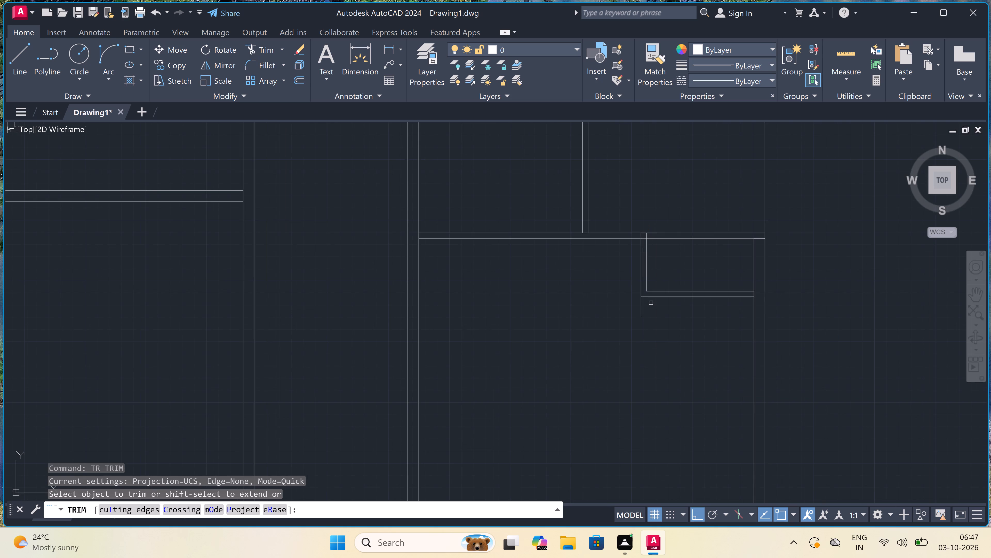
click(648, 313)
click(589, 300)
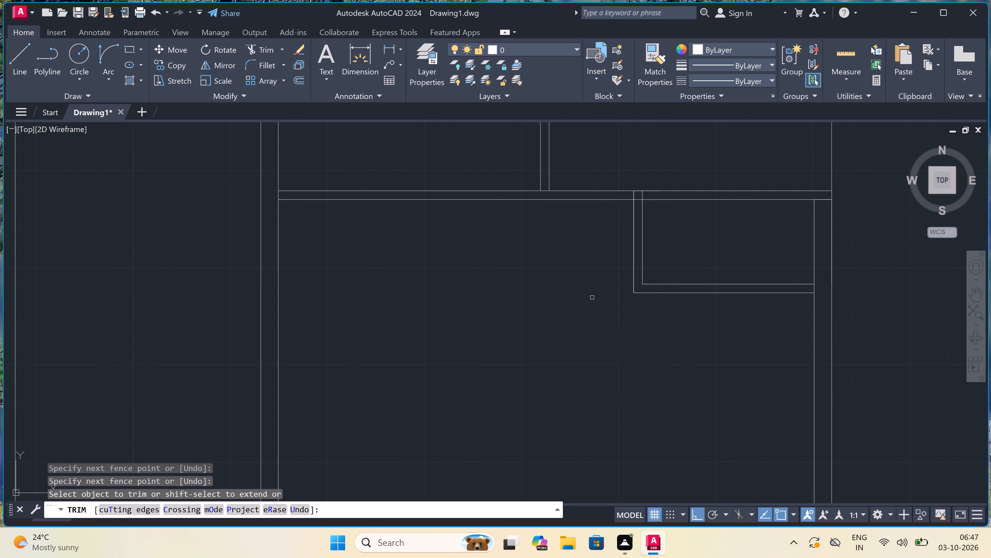
key(Escape)
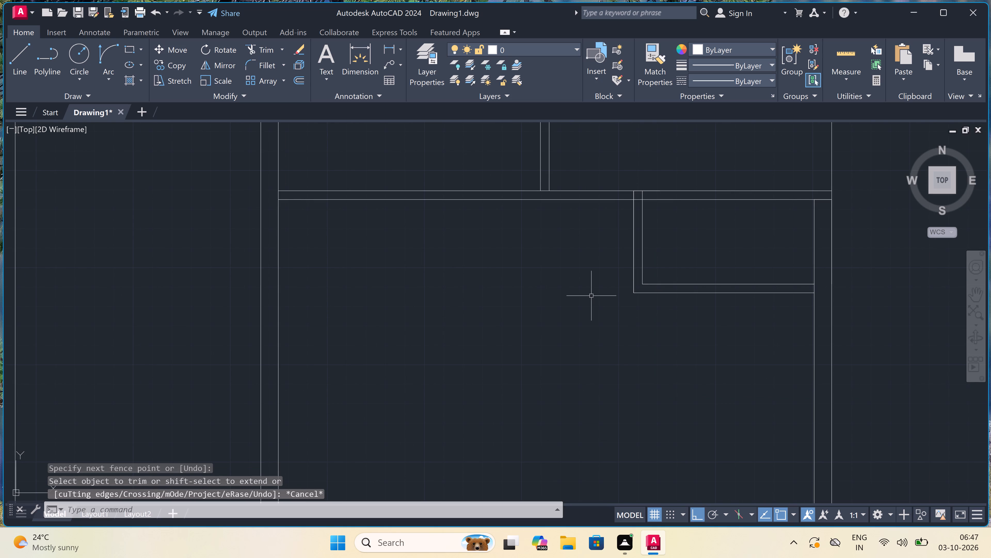
scroll(616, 265, up, 2)
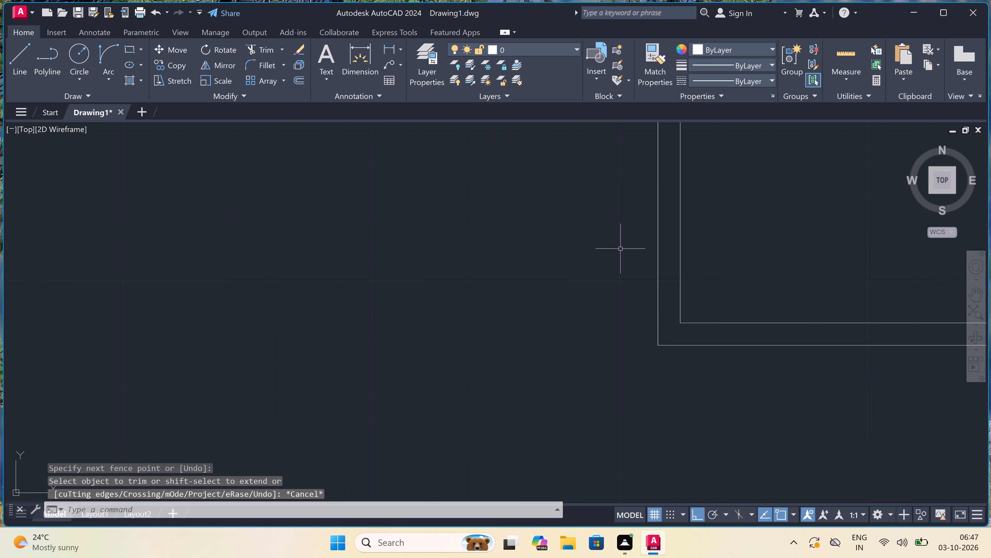
click(658, 187)
key(Delete)
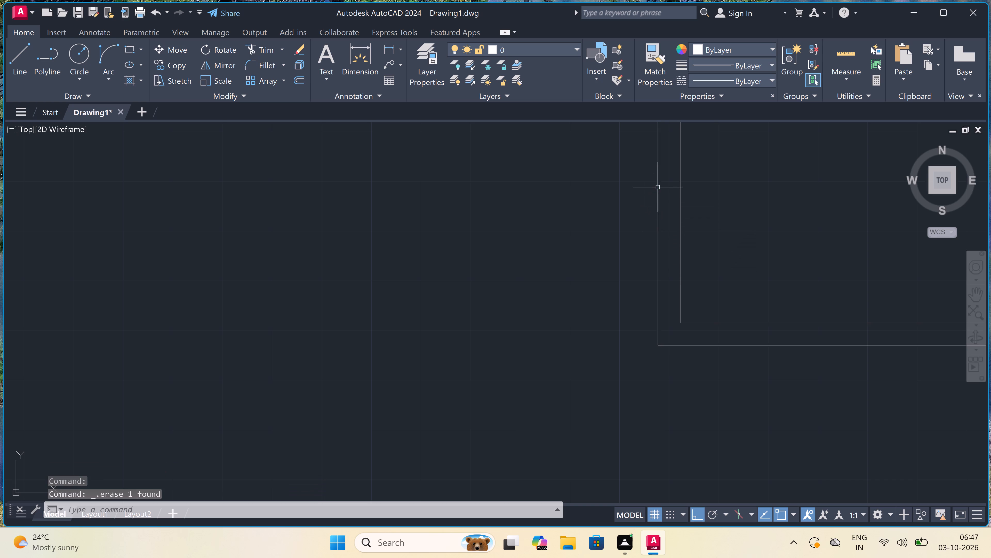
Extend both lines of the vertical partition south to the cross wall's lower line.
scroll(563, 231, down, 6)
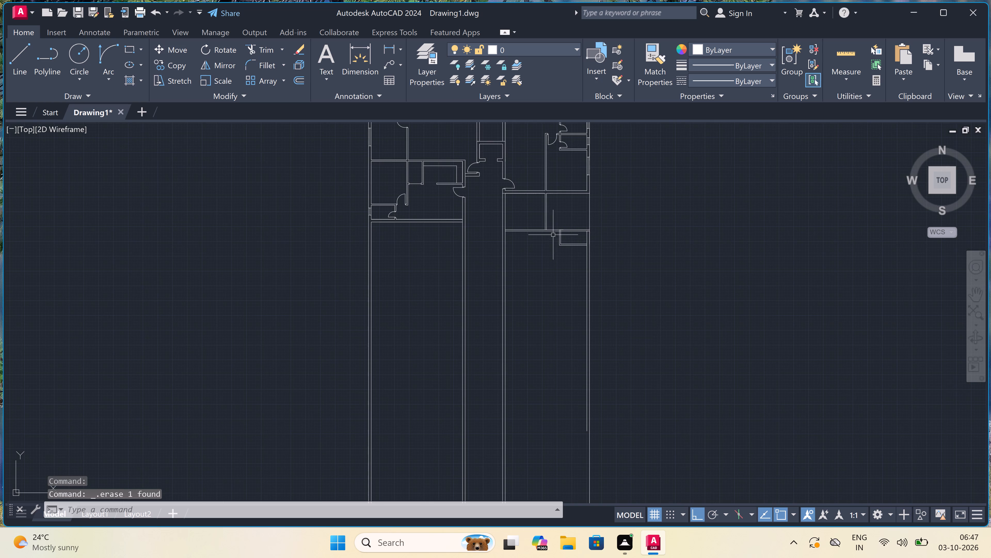
scroll(557, 220, up, 5)
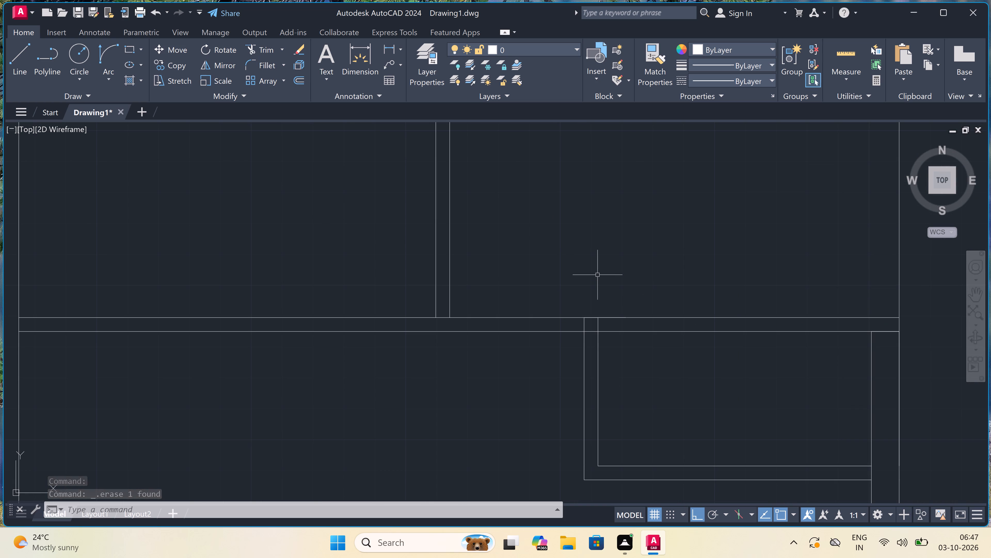
text(ex)
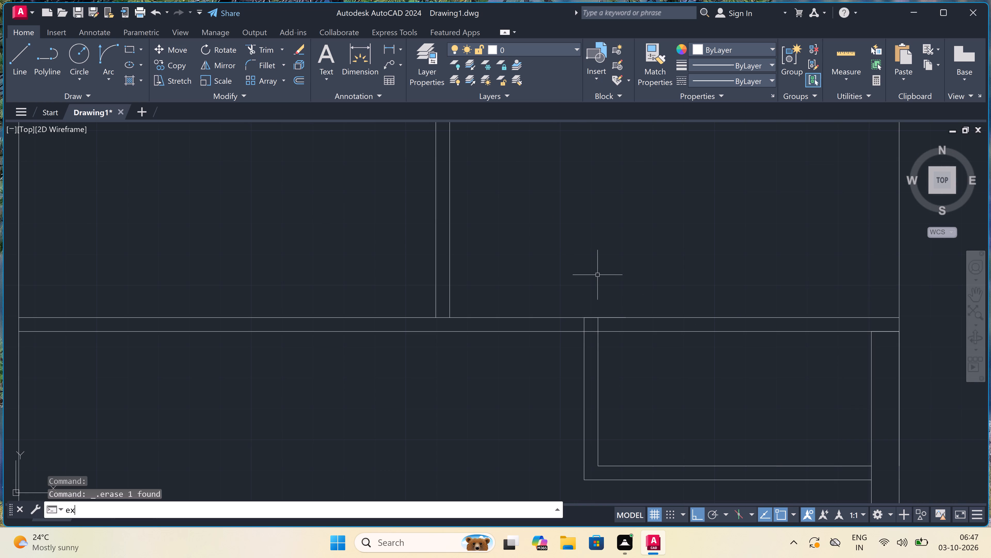
key(space)
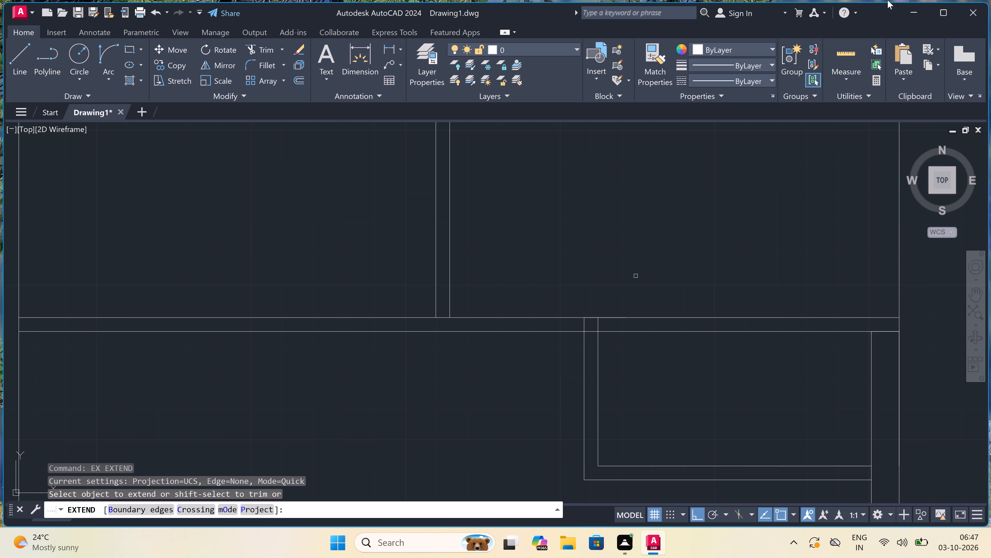
click(516, 215)
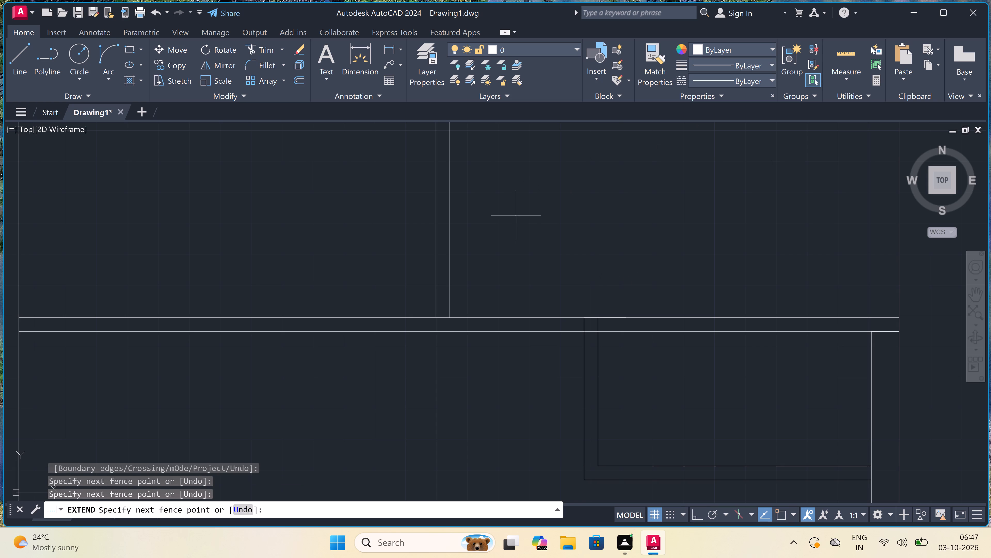
drag(379, 245, 385, 245)
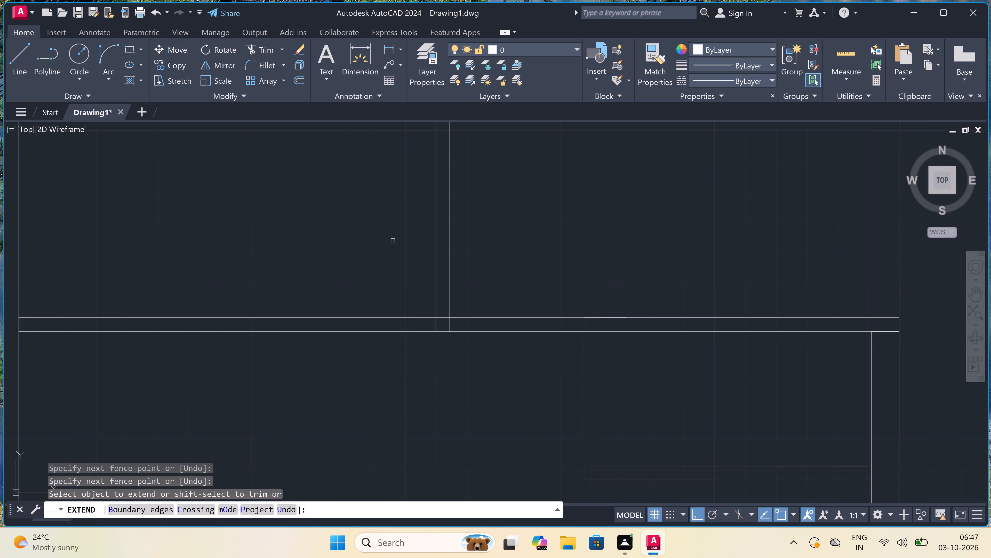
key(Escape)
Trim both cross wall lines between the vertical partition and the small room to open a gap.
text(tr)
key(space)
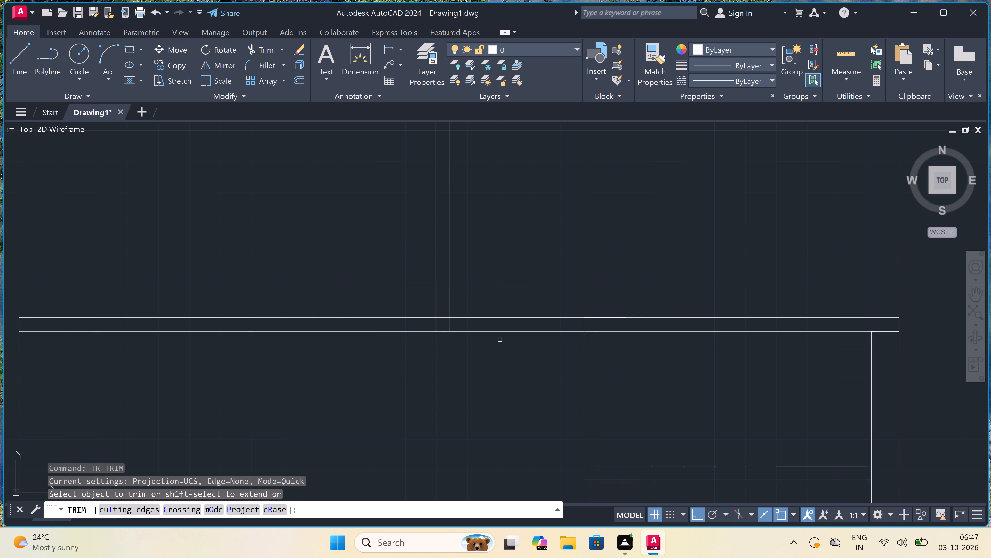
click(510, 373)
click(515, 292)
Trim the overlapping inner lines at the small room's northwest corner and the cross wall's lower line inside the east wall's thickness.
scroll(515, 292, down, 2)
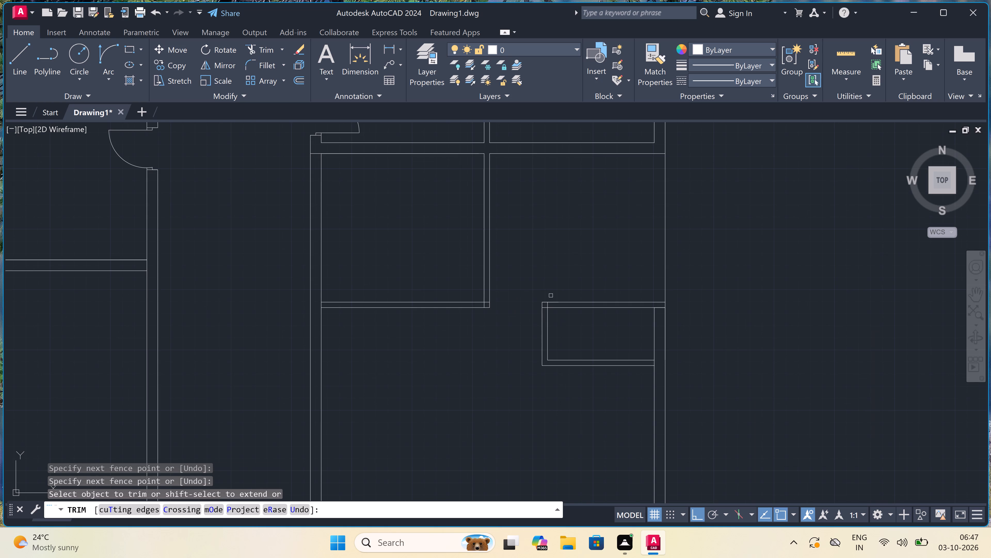
scroll(567, 297, up, 1)
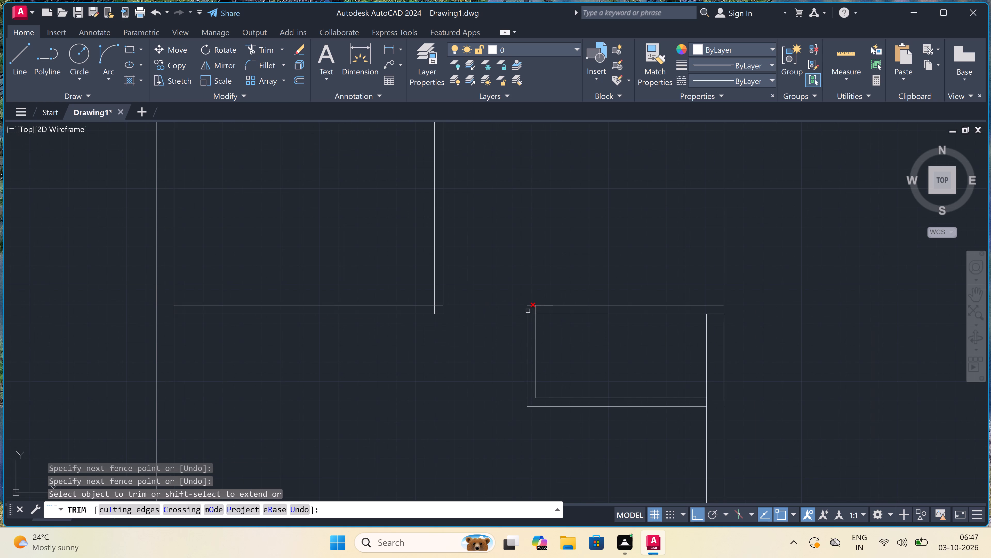
scroll(528, 311, up, 2)
click(538, 314)
click(542, 345)
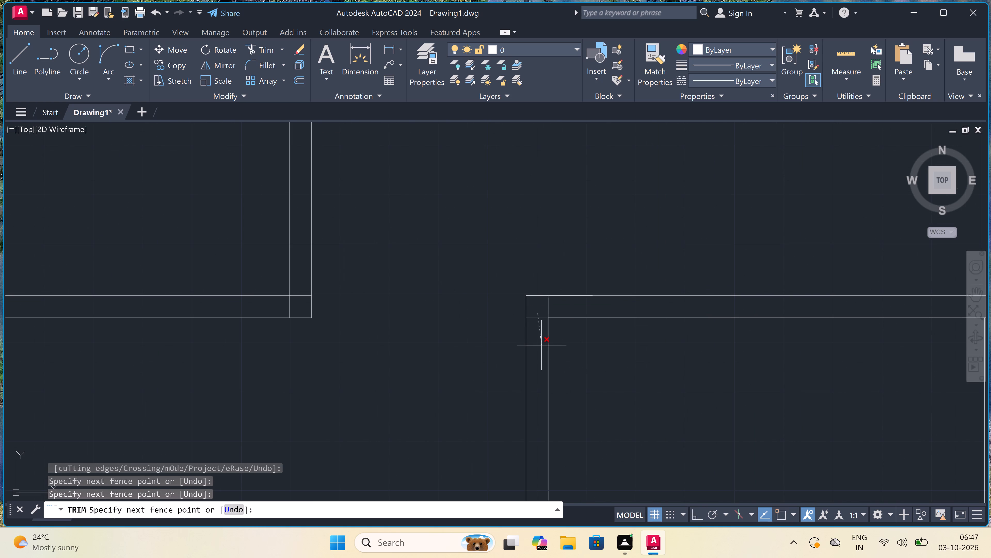
click(546, 314)
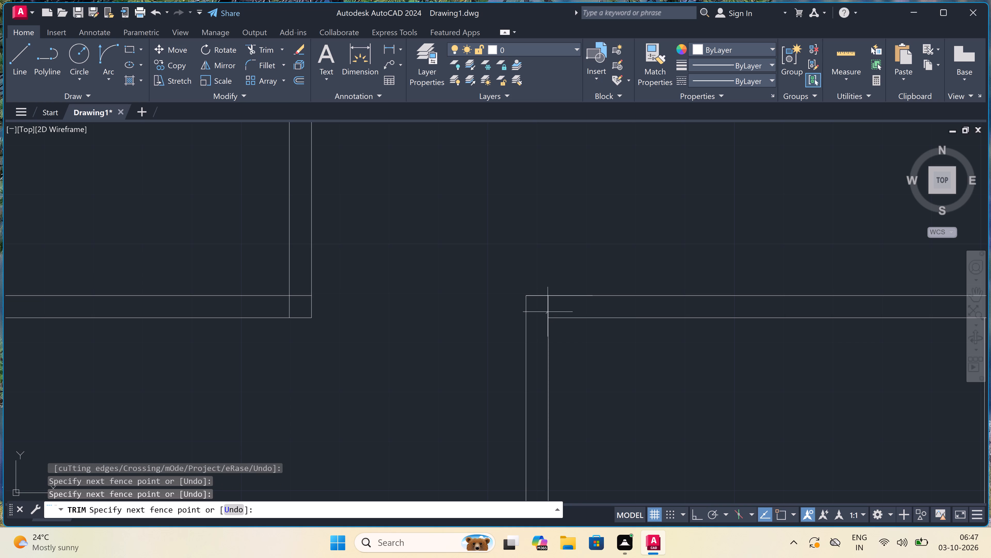
click(552, 308)
scroll(533, 283, down, 4)
scroll(592, 296, up, 3)
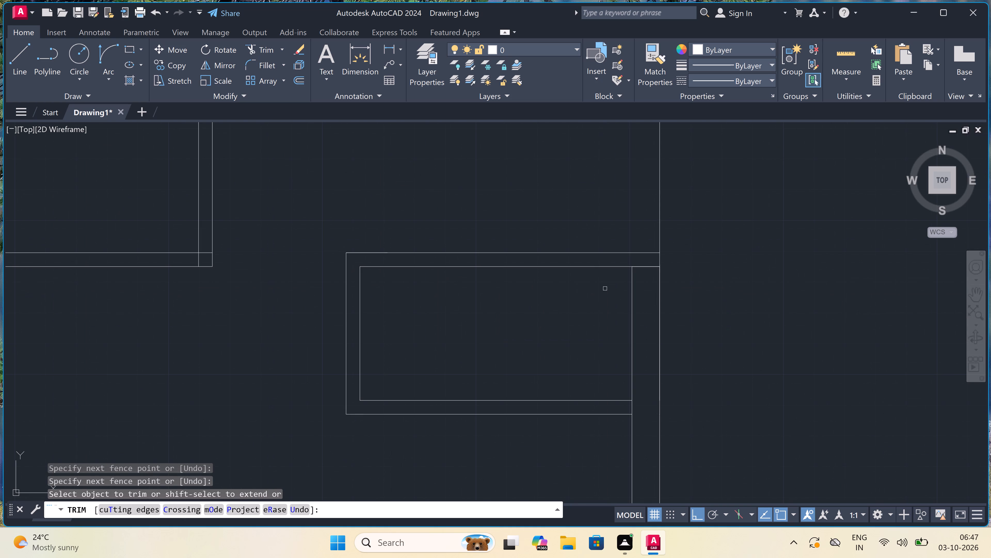
click(645, 266)
double_click(645, 266)
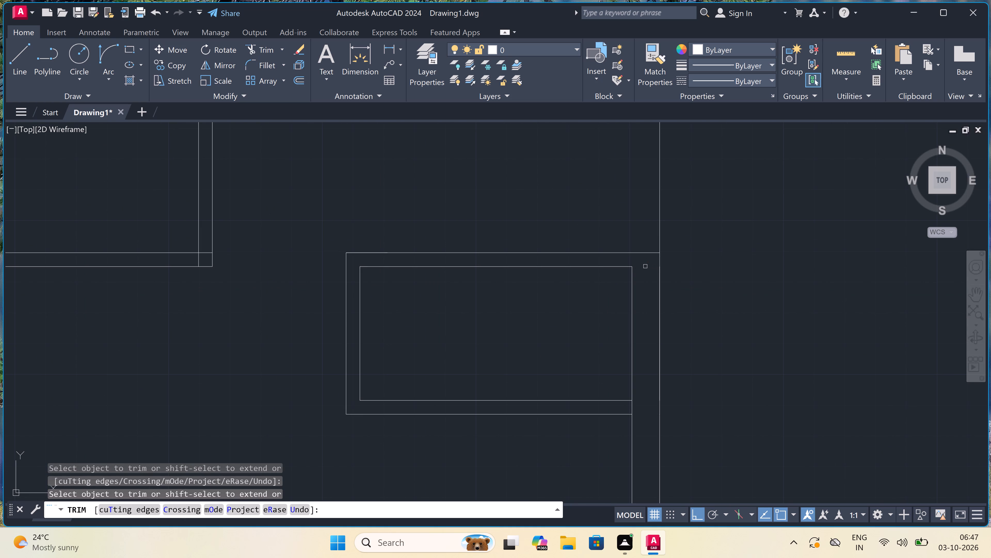
scroll(645, 266, down, 3)
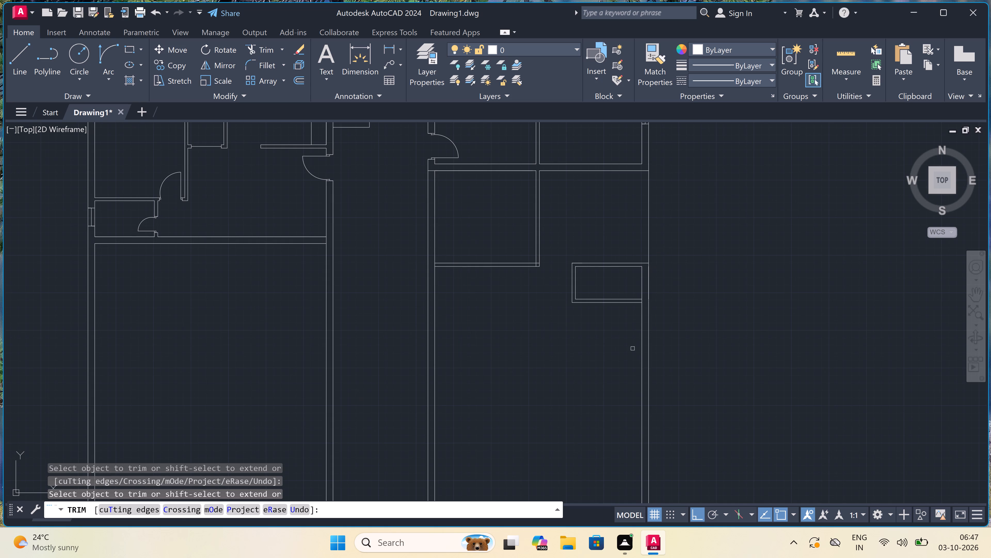
Trim the east wall's inner line between the two lines of the small room's south wall.
scroll(632, 353, up, 1)
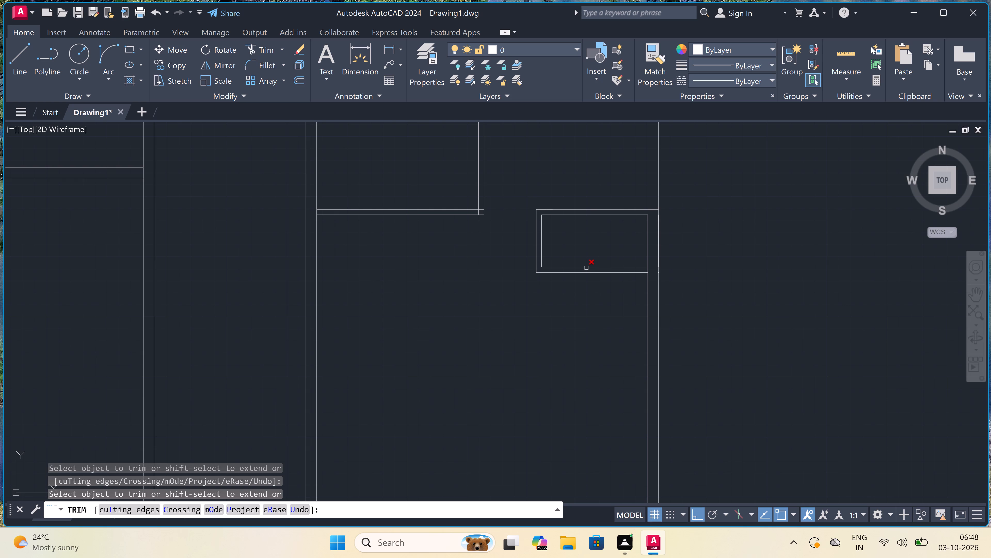
scroll(586, 268, up, 1)
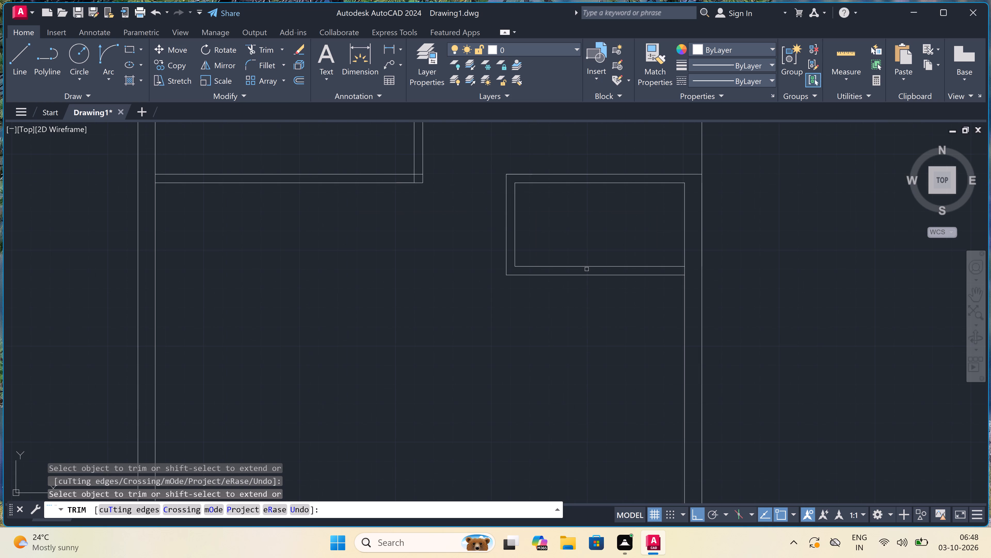
scroll(587, 269, down, 1)
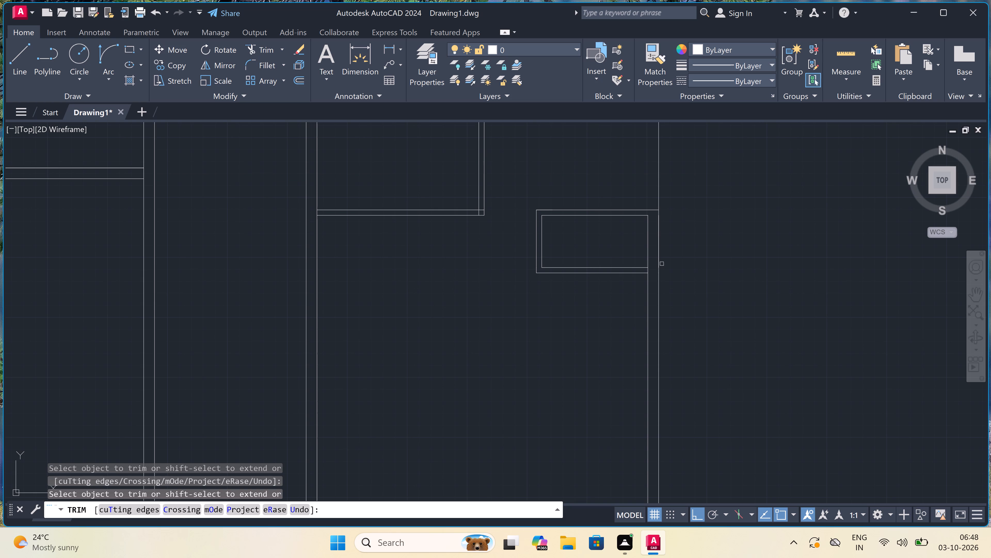
scroll(724, 253, up, 2)
scroll(524, 291, up, 1)
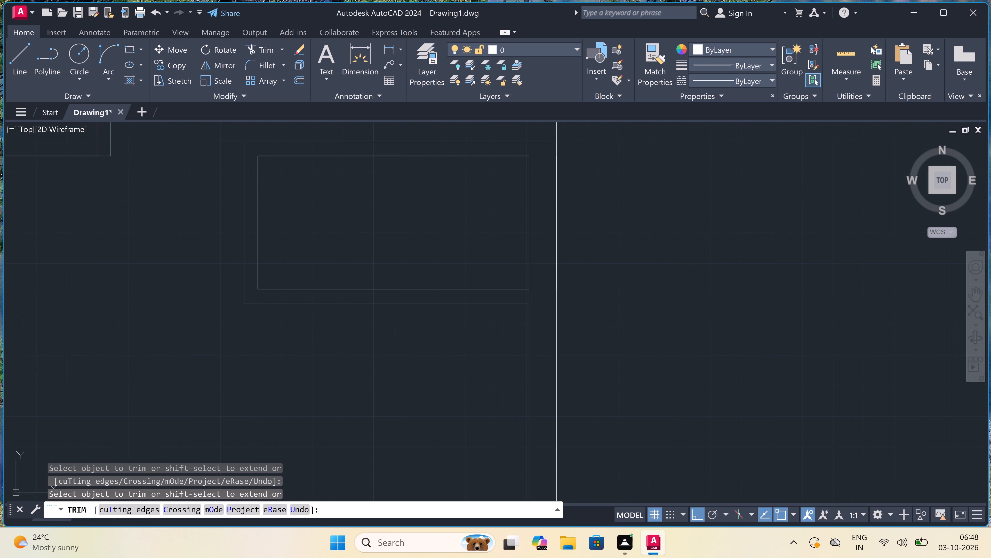
click(523, 300)
click(544, 292)
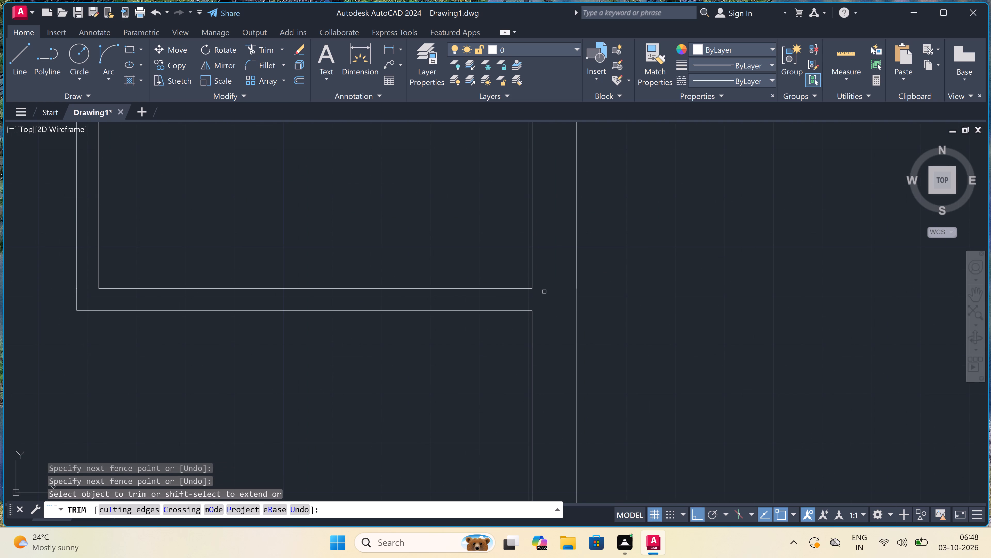
Trim the overlapping inner lines at the corner where the vertical partition meets the cross wall.
scroll(544, 292, down, 2)
scroll(452, 307, down, 2)
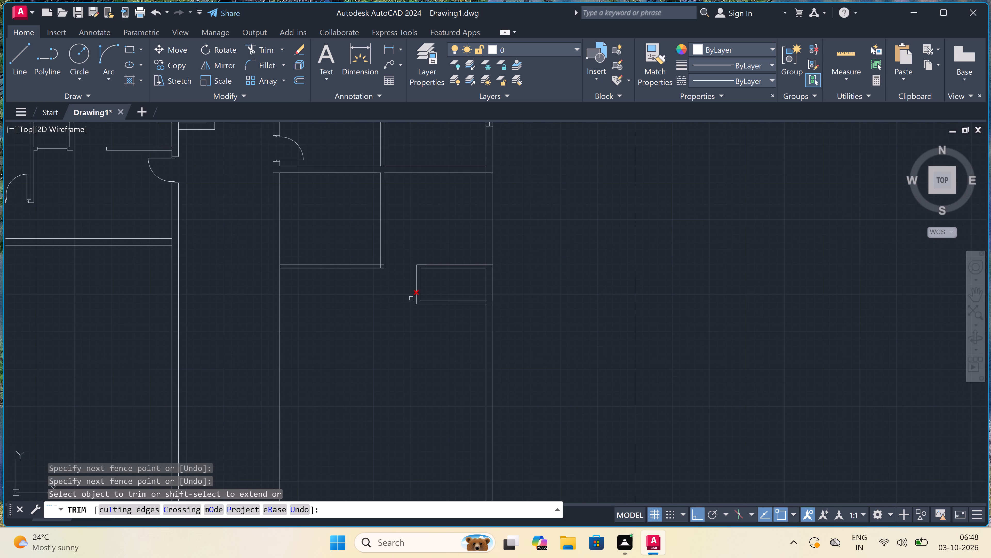
scroll(366, 271, up, 3)
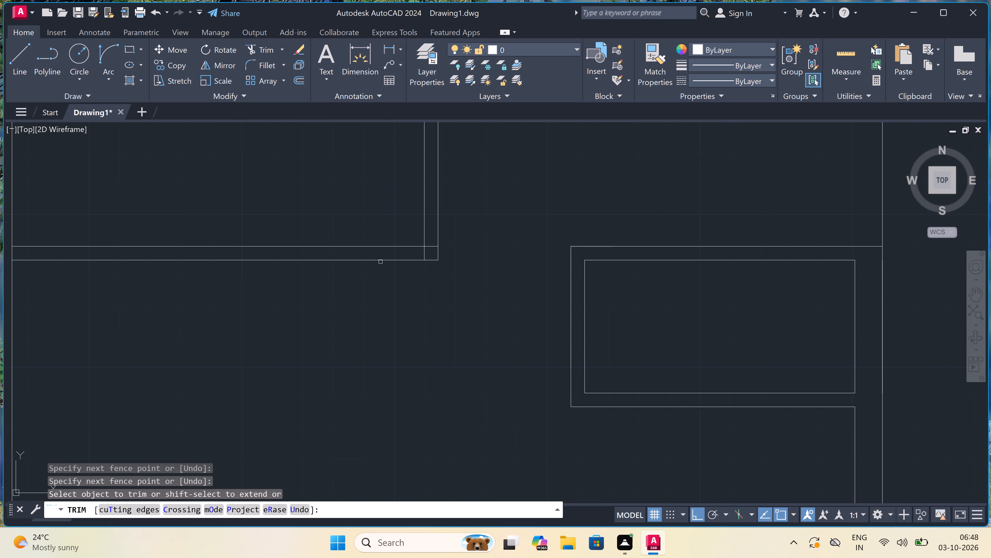
scroll(416, 251, up, 3)
click(418, 252)
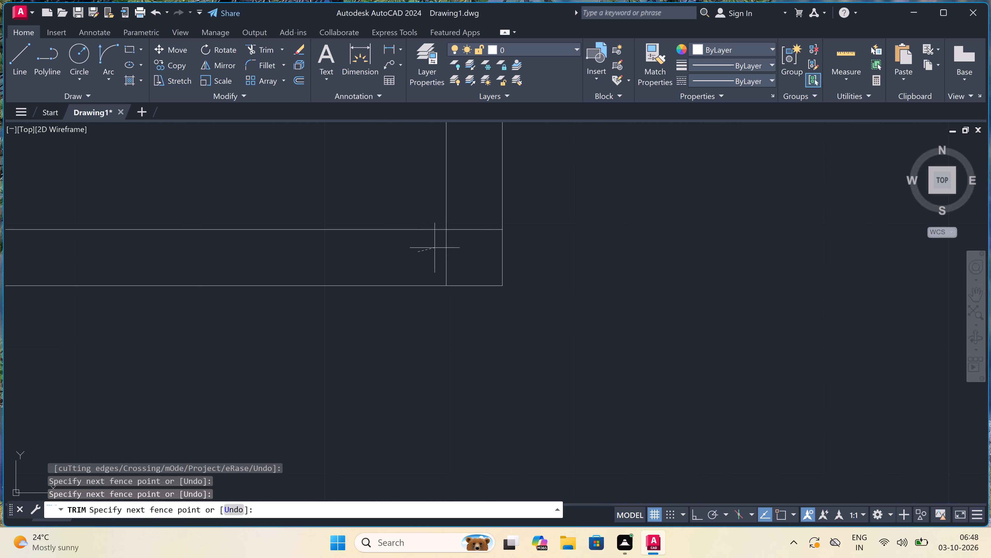
click(490, 227)
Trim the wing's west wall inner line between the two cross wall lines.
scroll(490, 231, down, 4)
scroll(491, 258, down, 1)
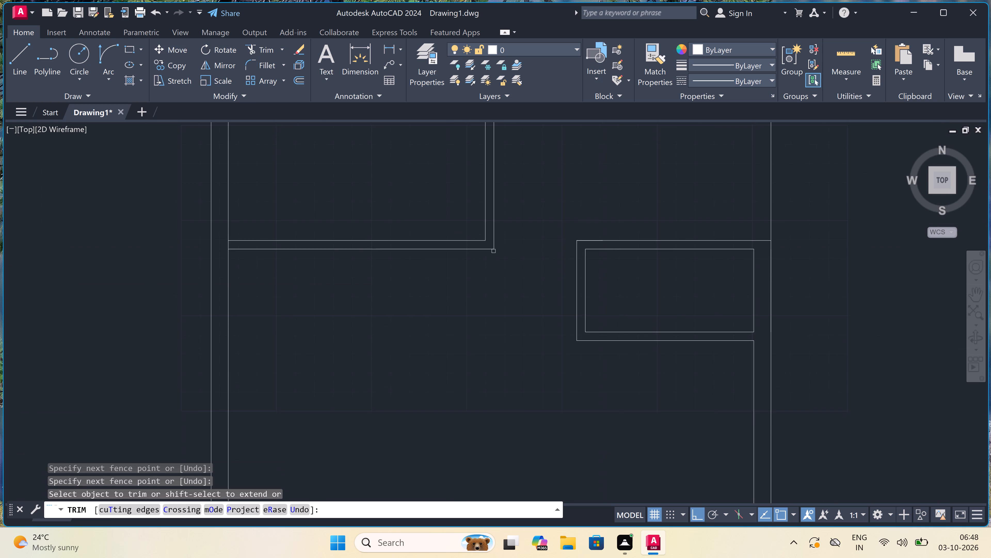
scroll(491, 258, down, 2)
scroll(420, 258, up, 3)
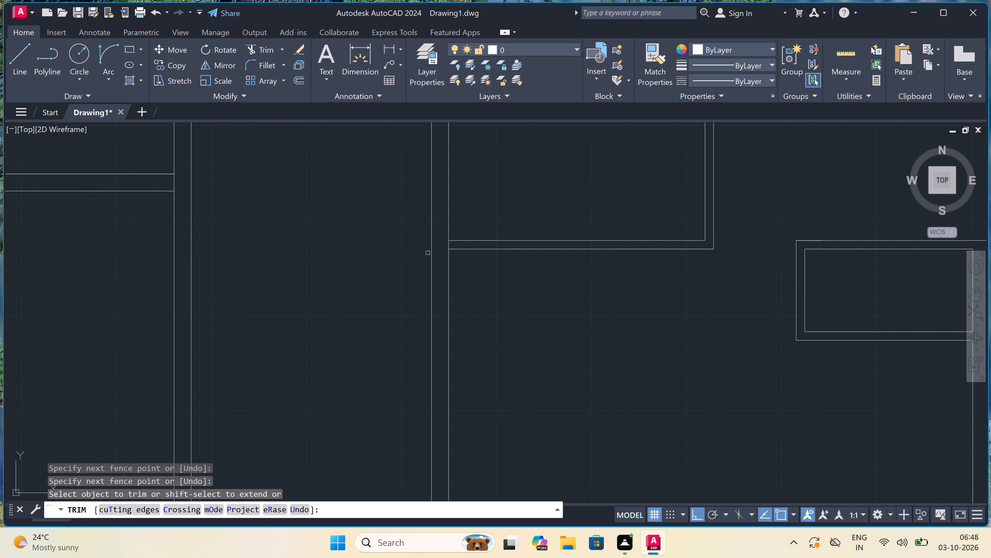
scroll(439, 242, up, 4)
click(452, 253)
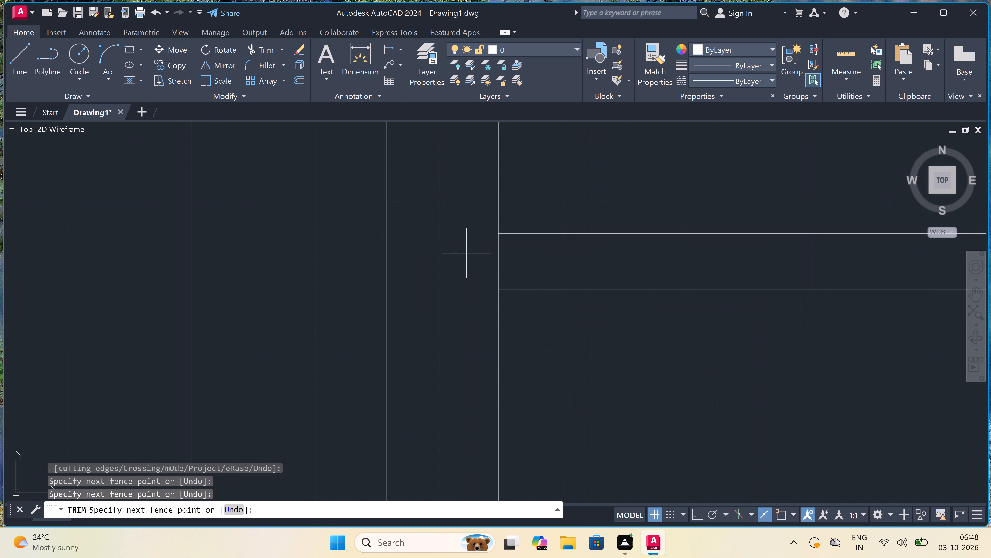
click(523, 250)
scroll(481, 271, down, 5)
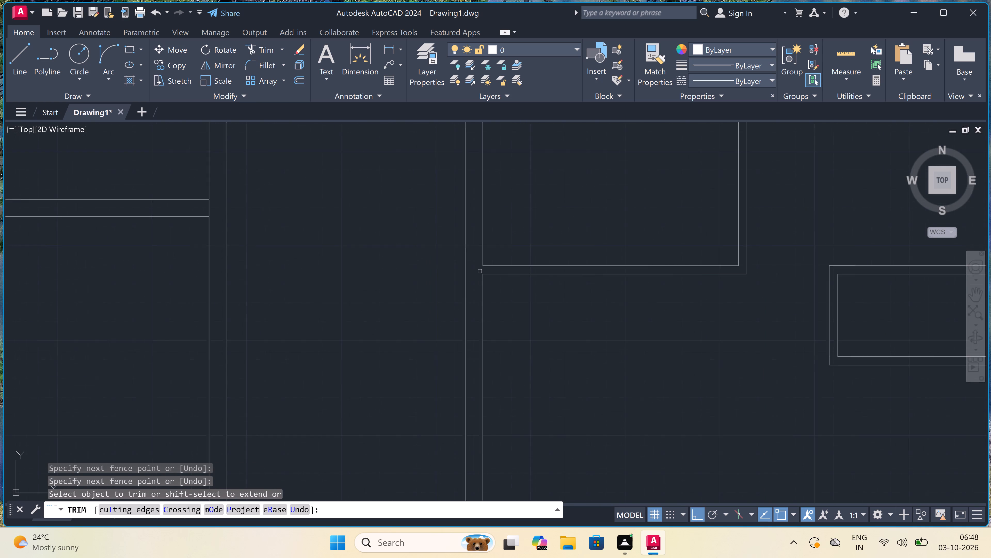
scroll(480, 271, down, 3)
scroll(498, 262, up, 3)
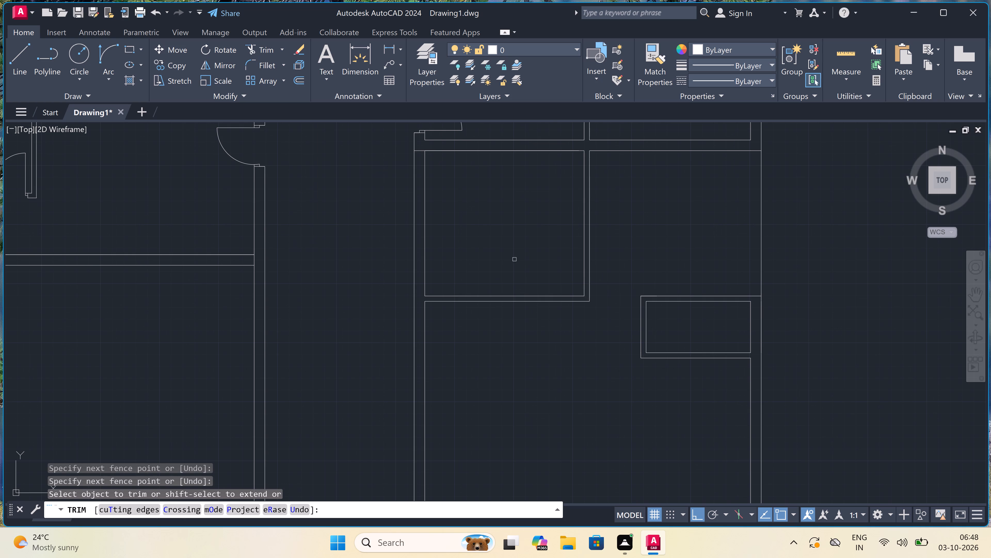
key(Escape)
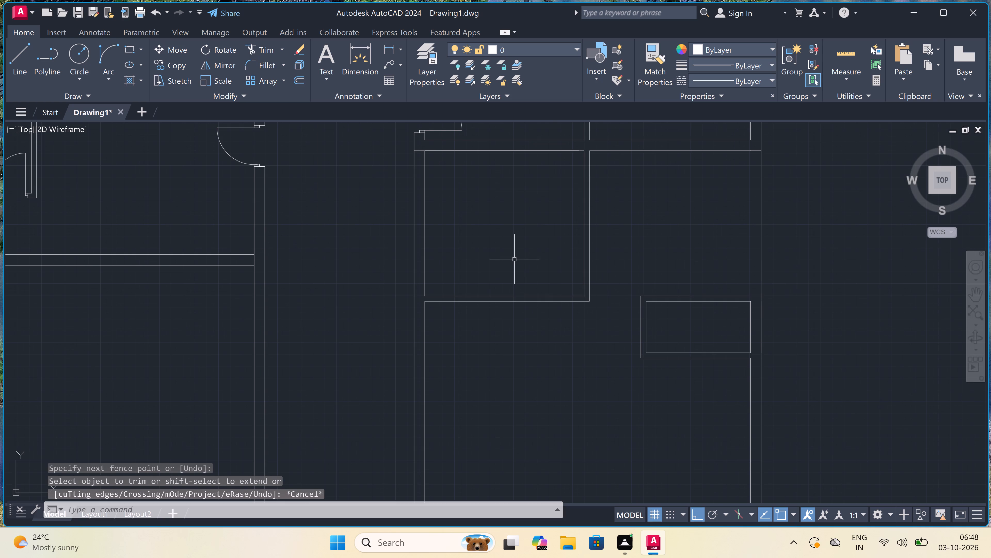
Draw short lines across the cross wall's thickness at the vertical partition's inner face and the west wall's inner face.
text(l)
key(space)
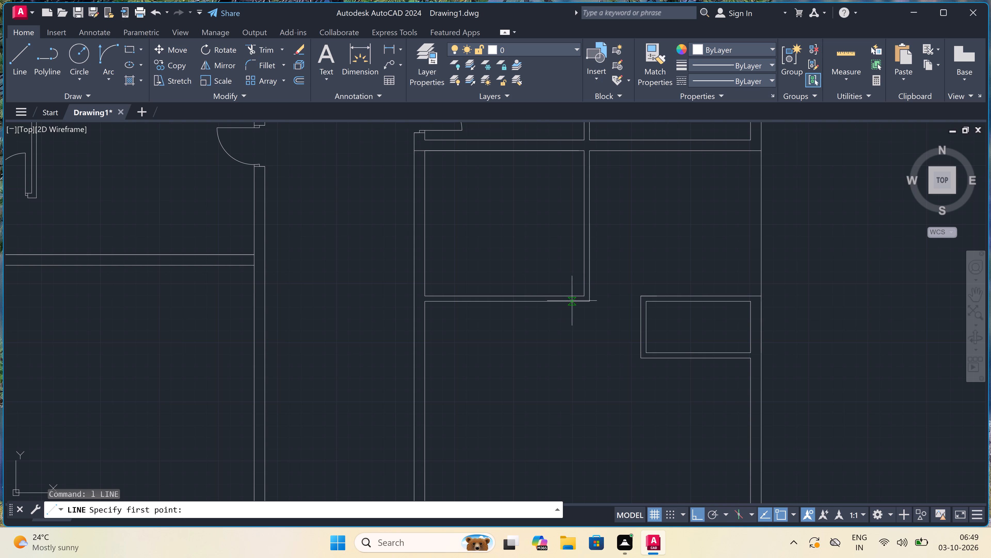
scroll(575, 303, up, 2)
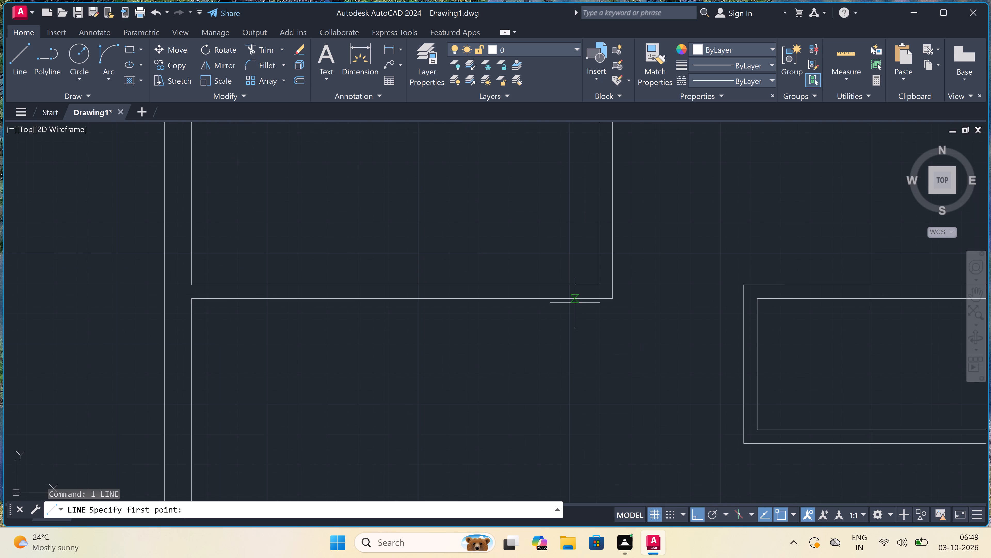
click(595, 286)
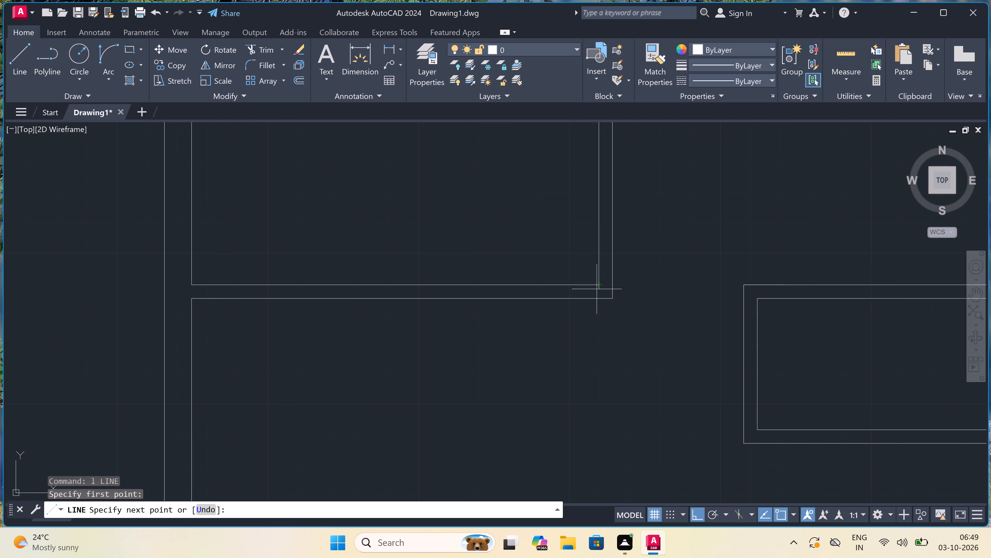
click(600, 298)
key(Escape)
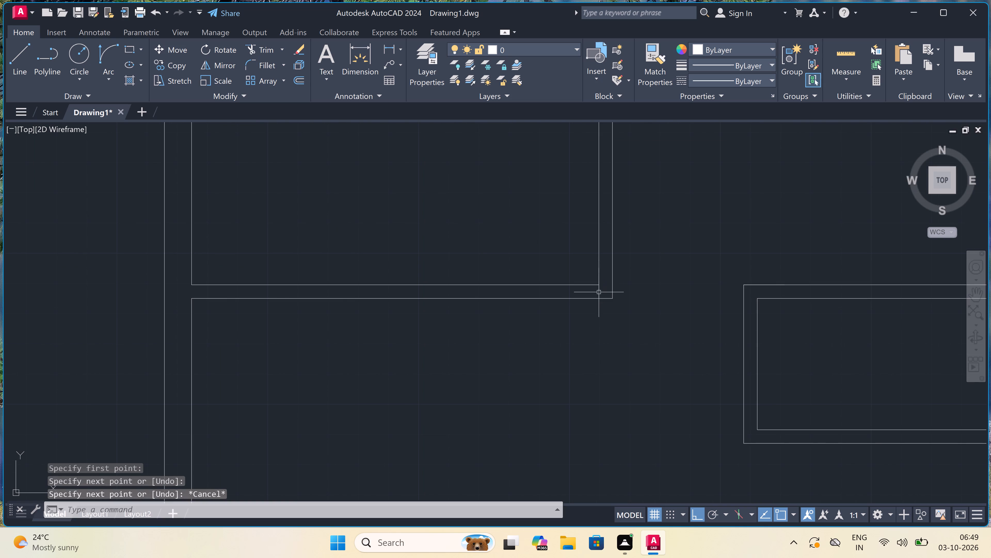
scroll(598, 292, down, 1)
key(space)
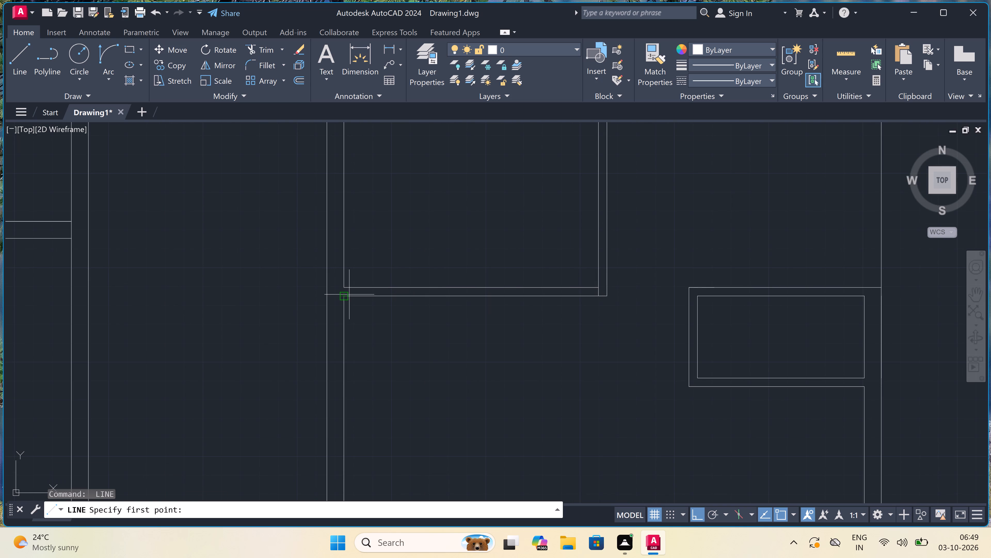
click(341, 288)
click(343, 298)
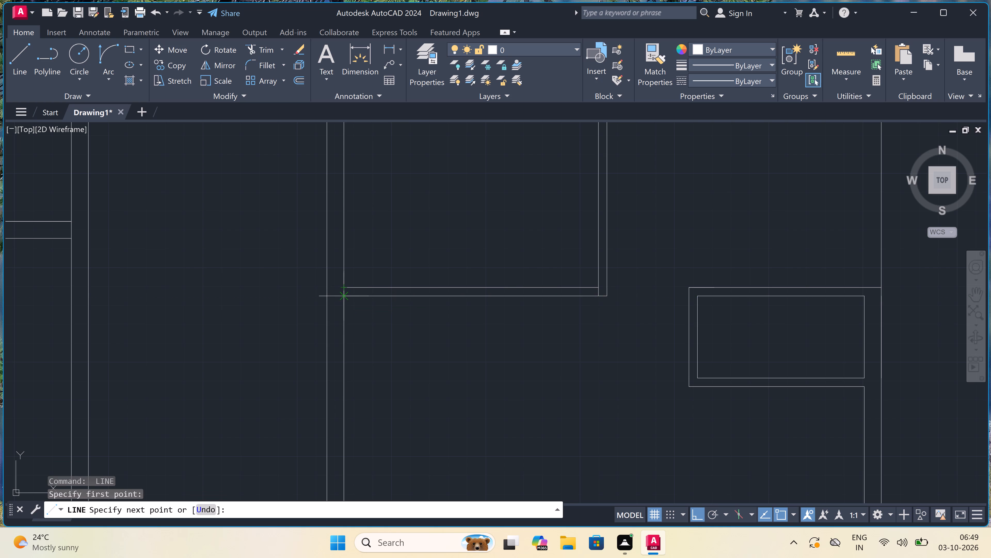
key(Escape)
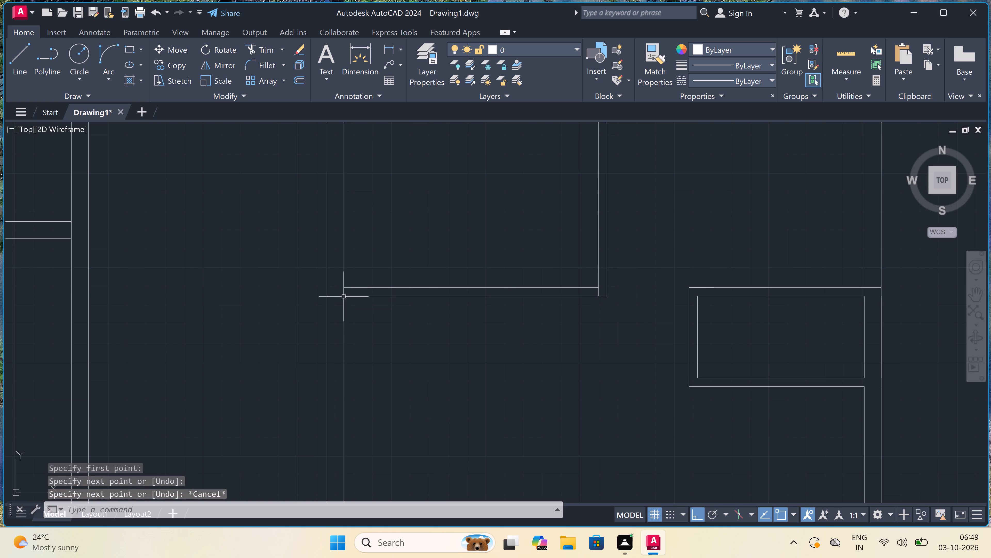
Trim away both cross wall lines between the wing's west wall and the vertical partition.
text(tr)
key(space)
click(380, 268)
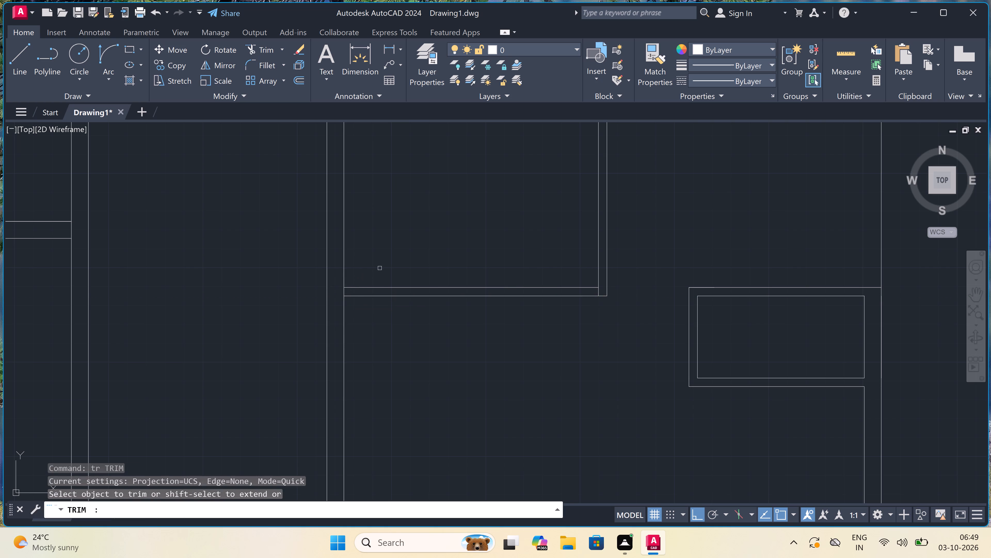
click(399, 338)
scroll(407, 319, down, 4)
scroll(419, 320, up, 2)
key(Escape)
Offset the small room's outer south wall line 4' to the south.
scroll(420, 320, down, 2)
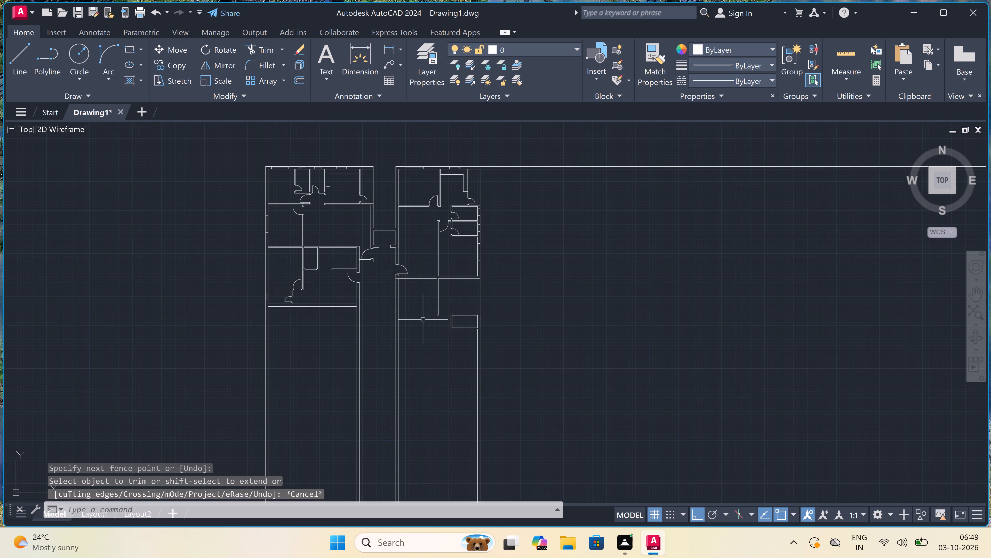
scroll(457, 330, up, 3)
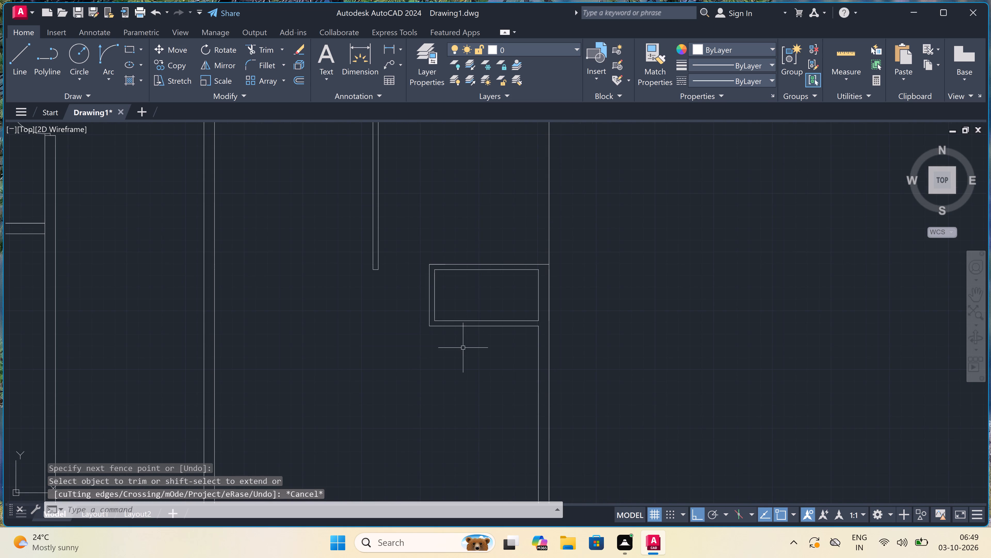
text(o)
key(space)
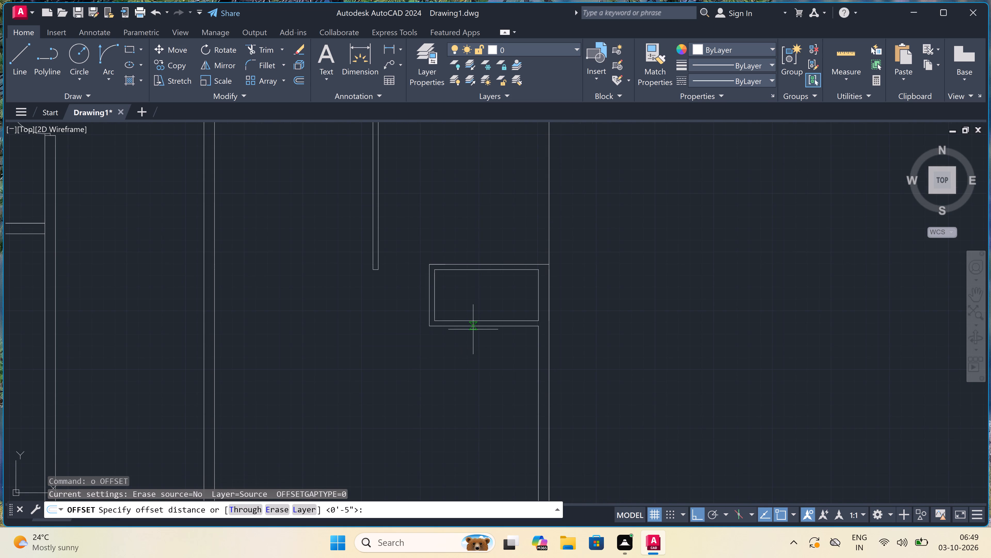
click(473, 329)
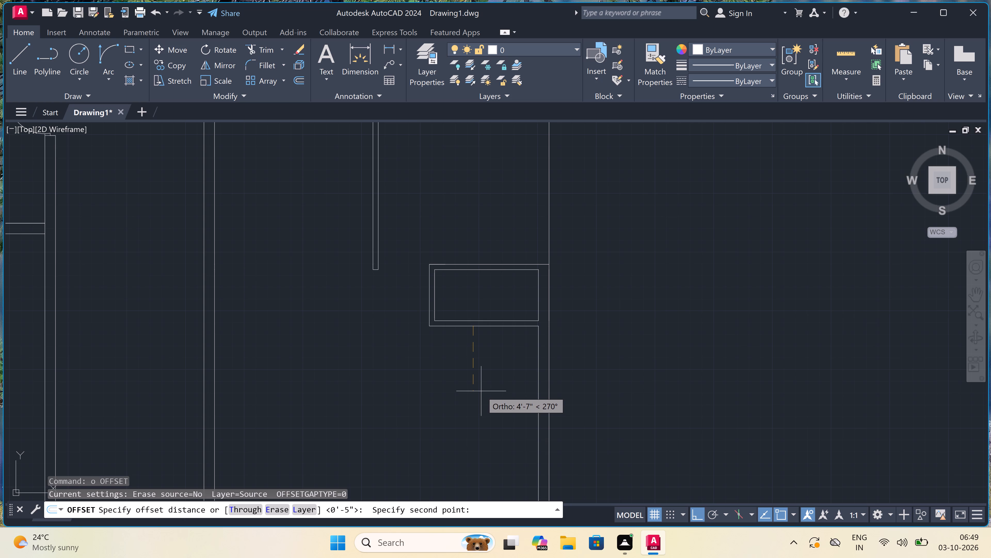
text(4')
key(space)
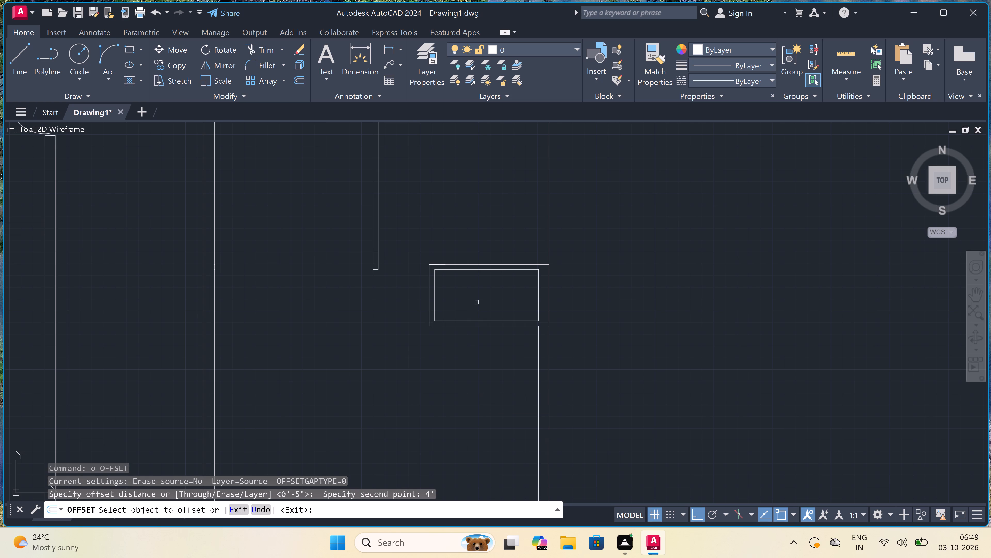
click(483, 326)
click(489, 377)
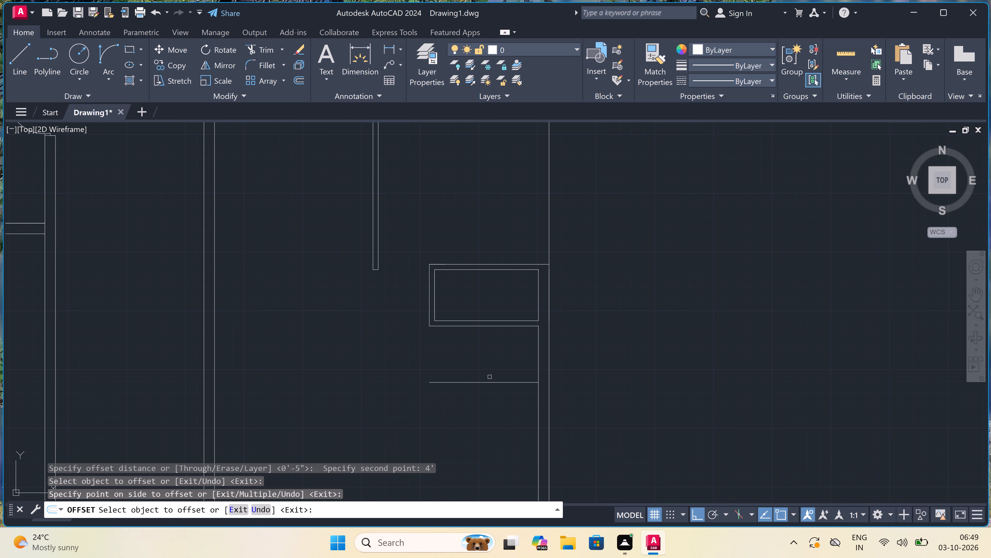
key(Escape)
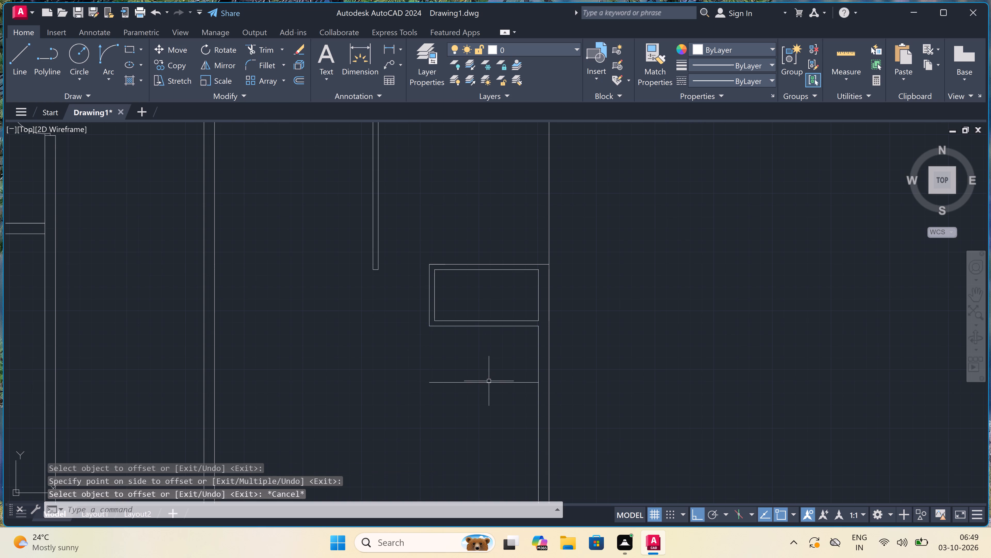
Offset the new line south of the small room by 4.5" southward to form a wall.
key(space)
drag(489, 381, 490, 386)
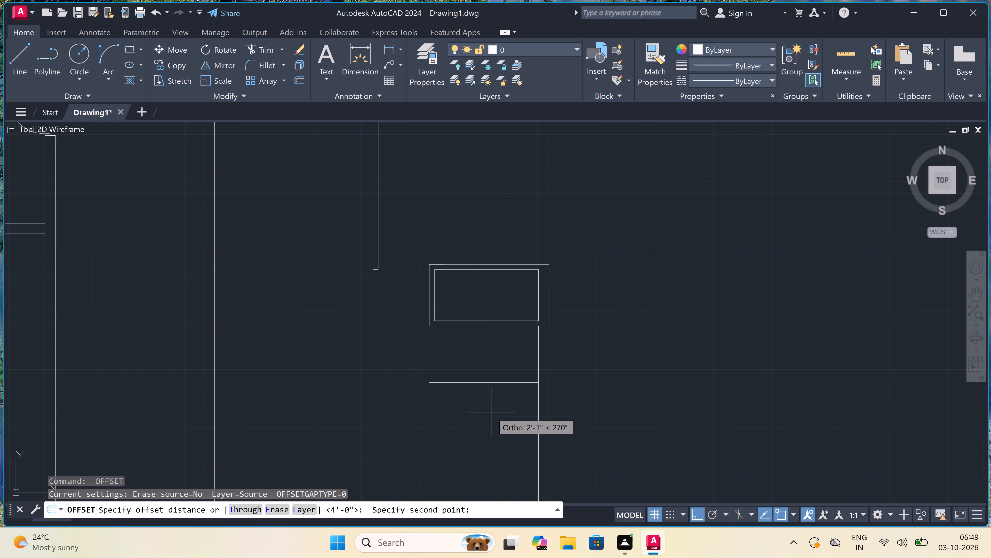
text(4.5")
key(space)
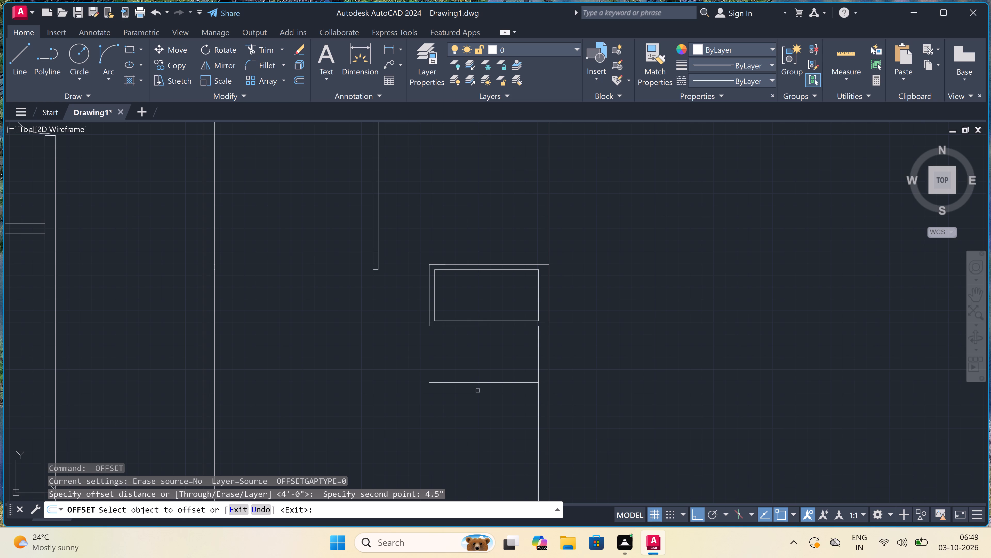
drag(474, 383, 477, 389)
click(479, 399)
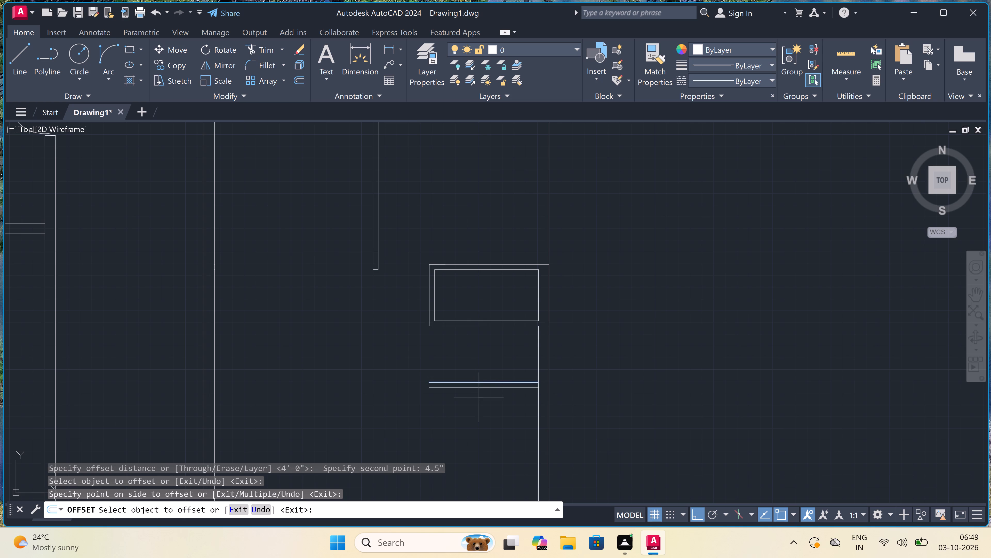
key(Escape)
Extend both lines of the small southeast room's west wall south to the new wall, enclosing a second small room.
key(e)
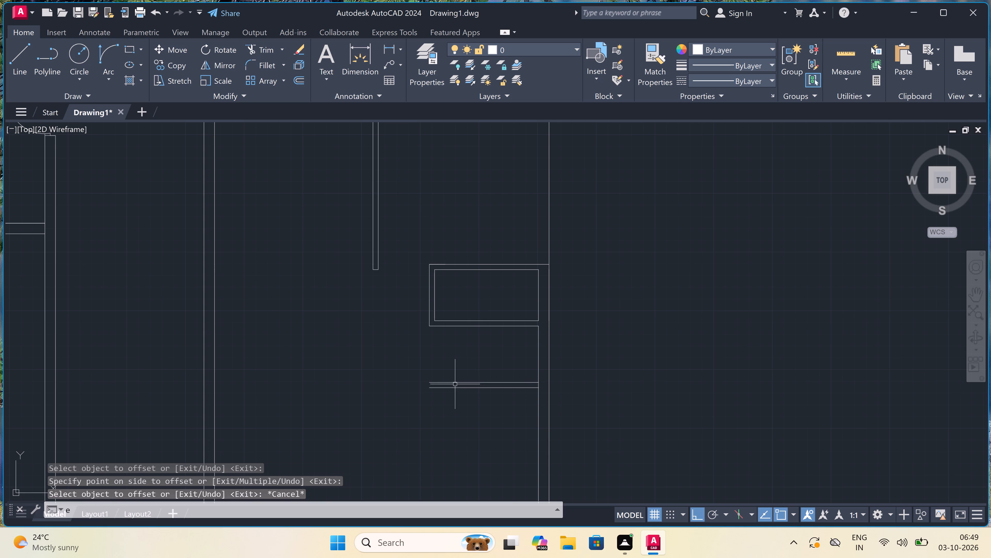
key(x)
key(space)
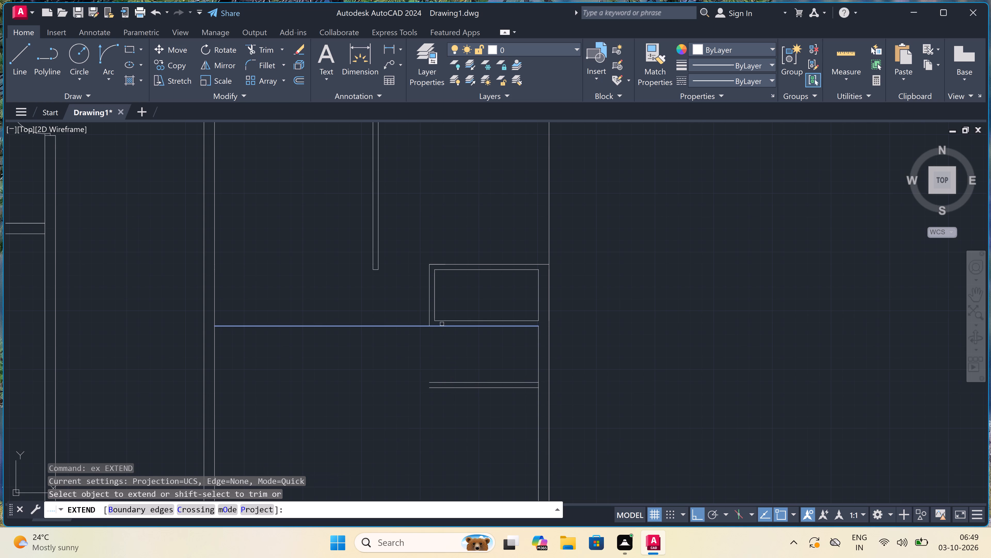
click(440, 313)
click(380, 335)
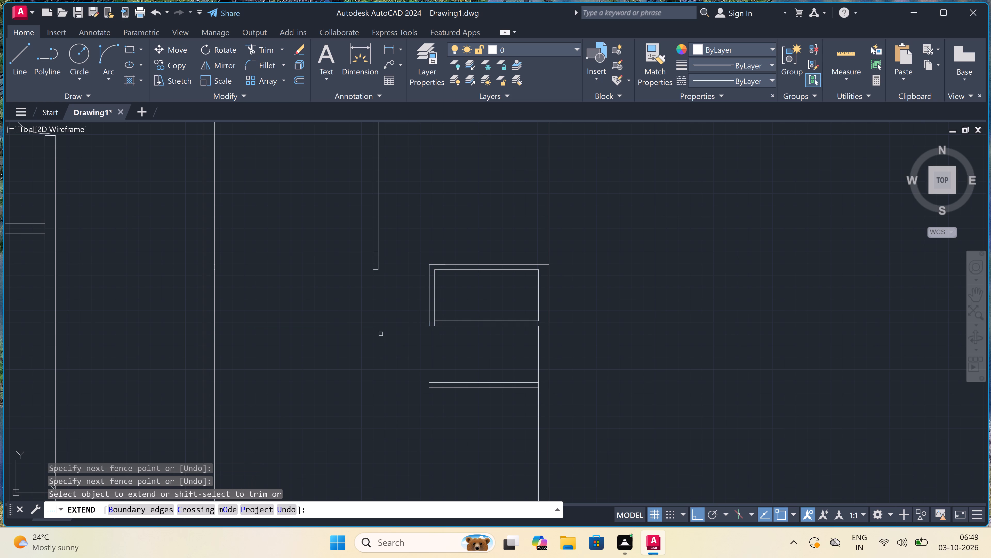
double_click(445, 297)
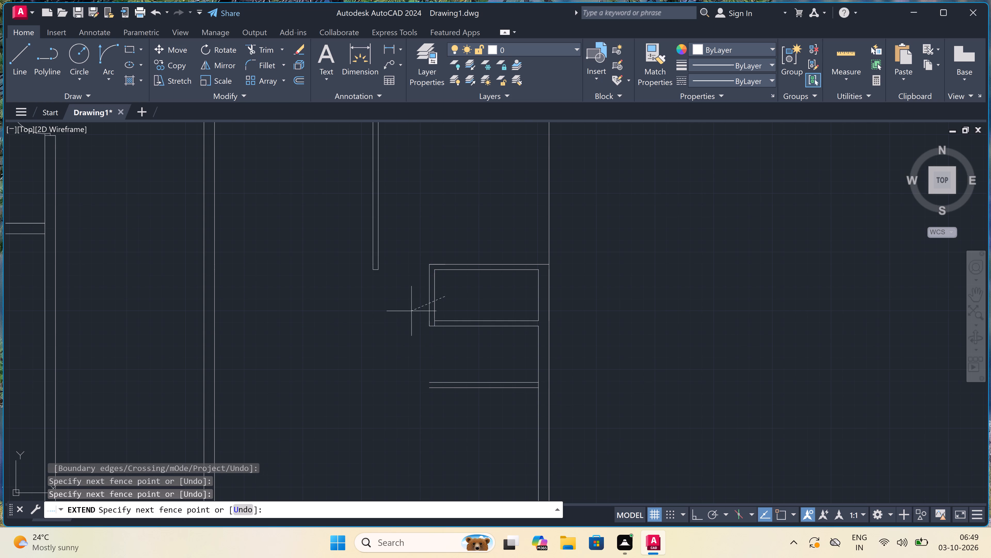
click(389, 322)
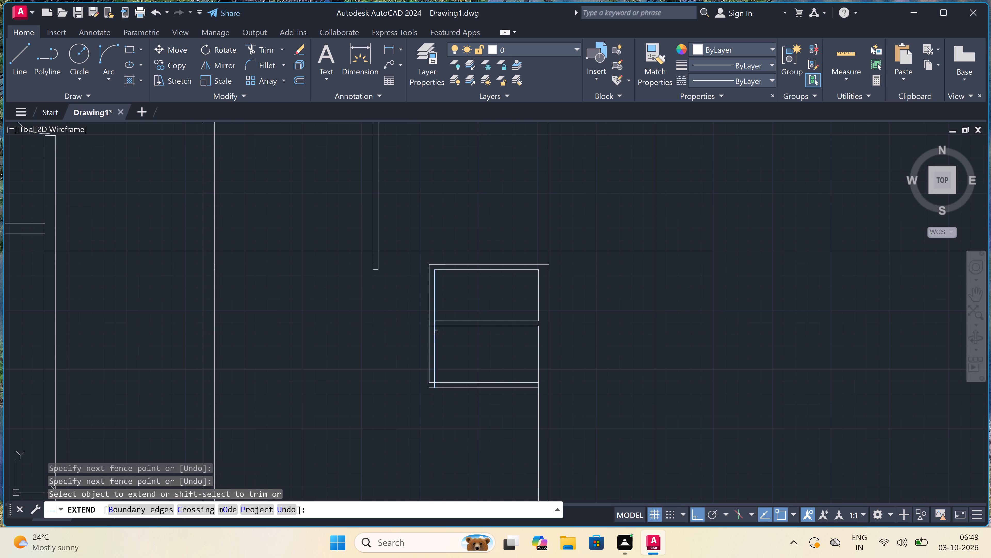
click(428, 342)
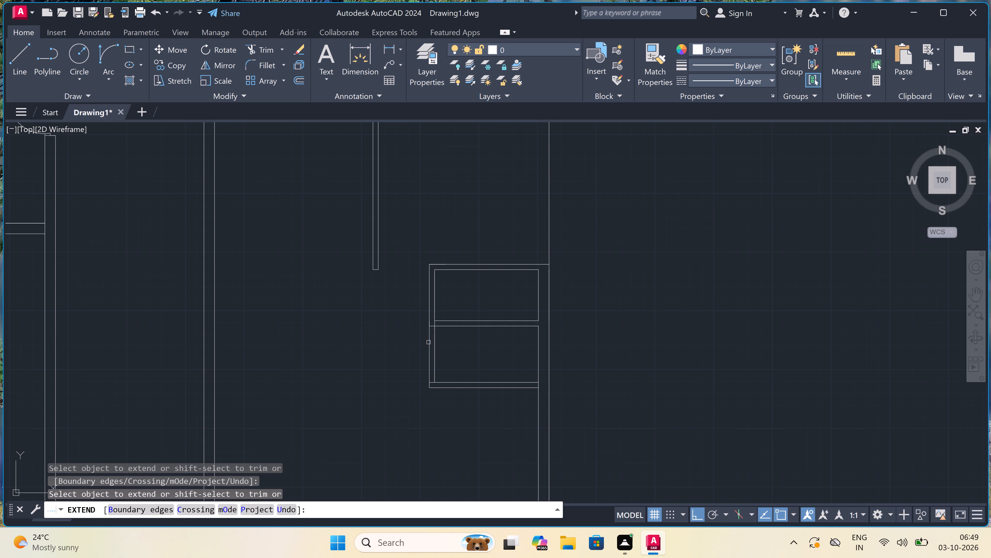
key(Escape)
Trim the overlapping line segments where the extended west wall meets the partition between the two small rooms and the new south wall.
key(t)
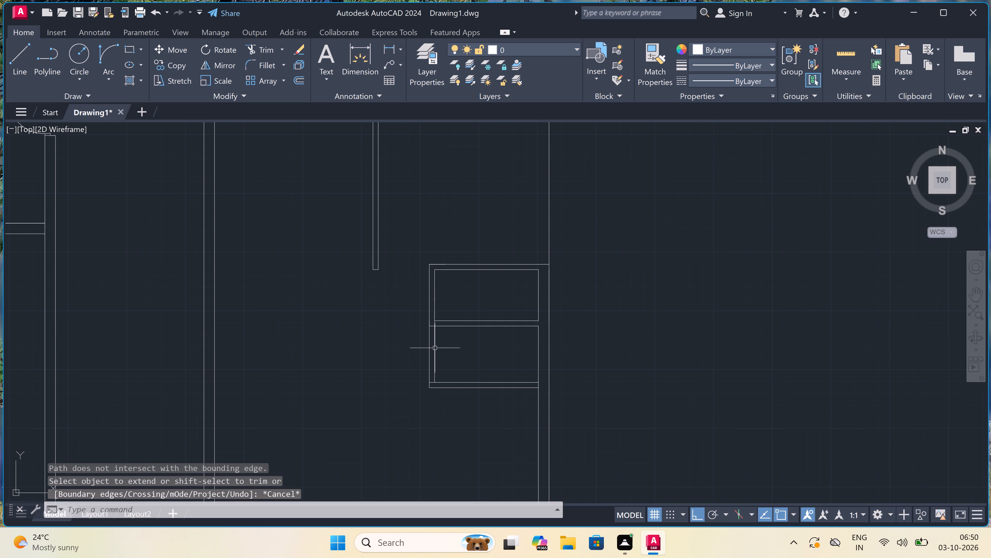
key(r)
key(space)
scroll(431, 384, up, 2)
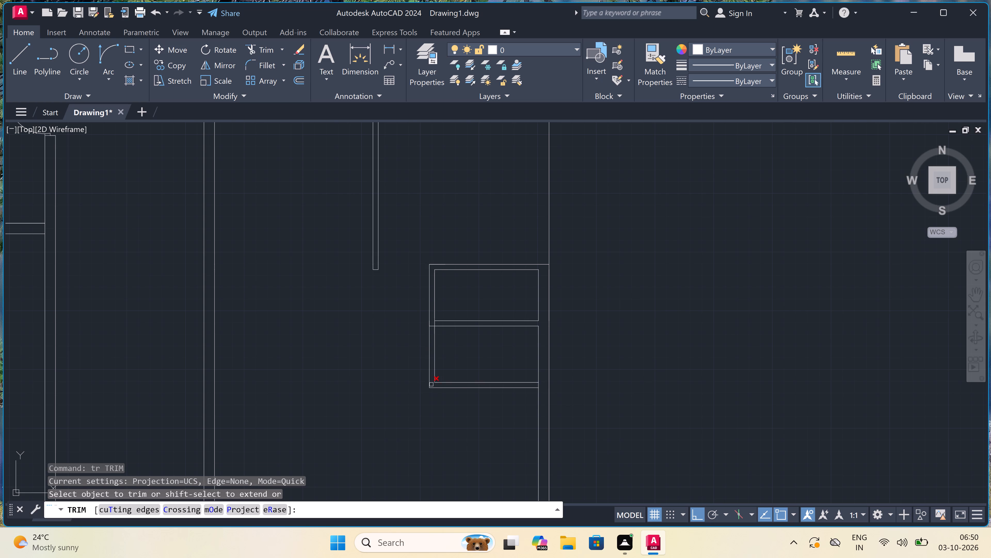
scroll(431, 384, up, 2)
click(431, 383)
click(432, 335)
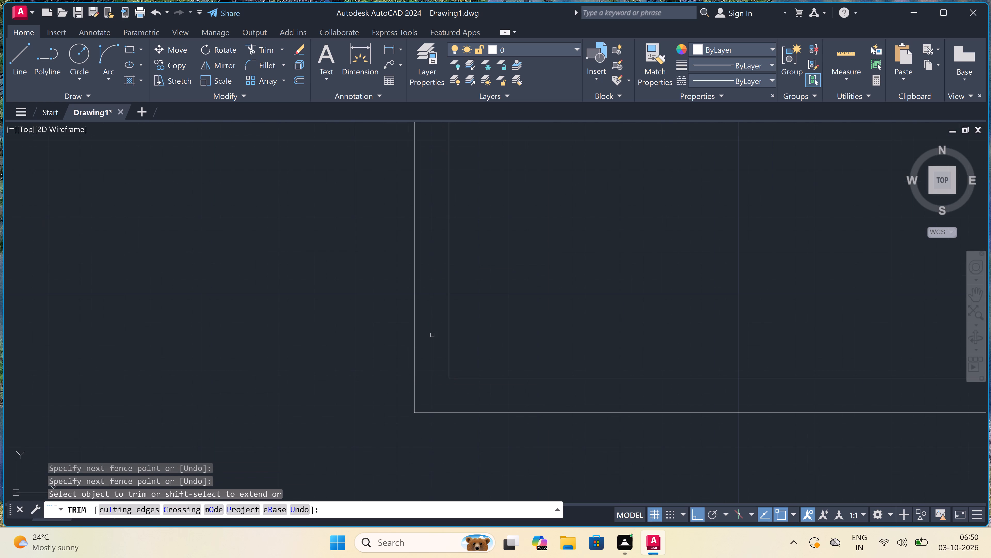
scroll(432, 335, down, 4)
scroll(431, 286, up, 4)
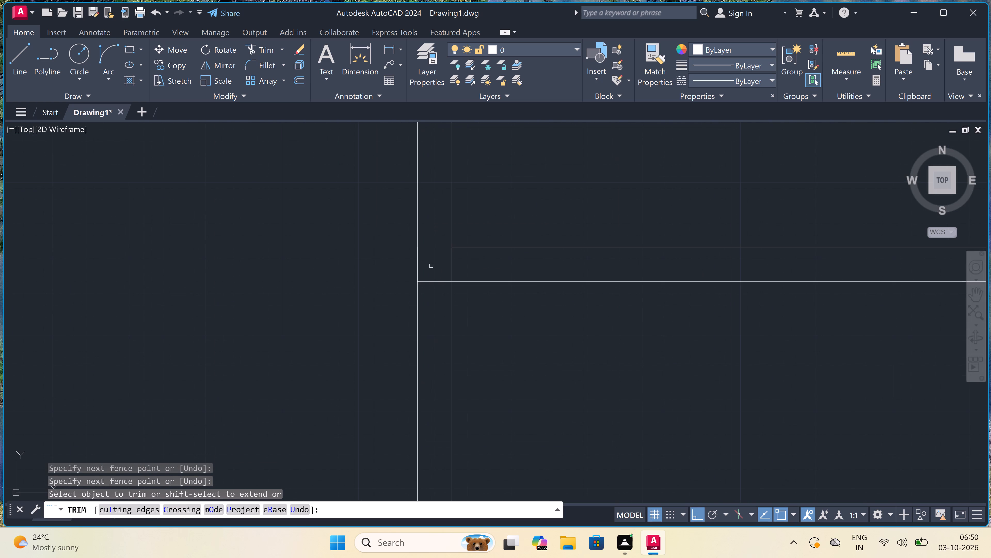
click(430, 256)
drag(428, 260, 428, 262)
click(426, 303)
click(430, 263)
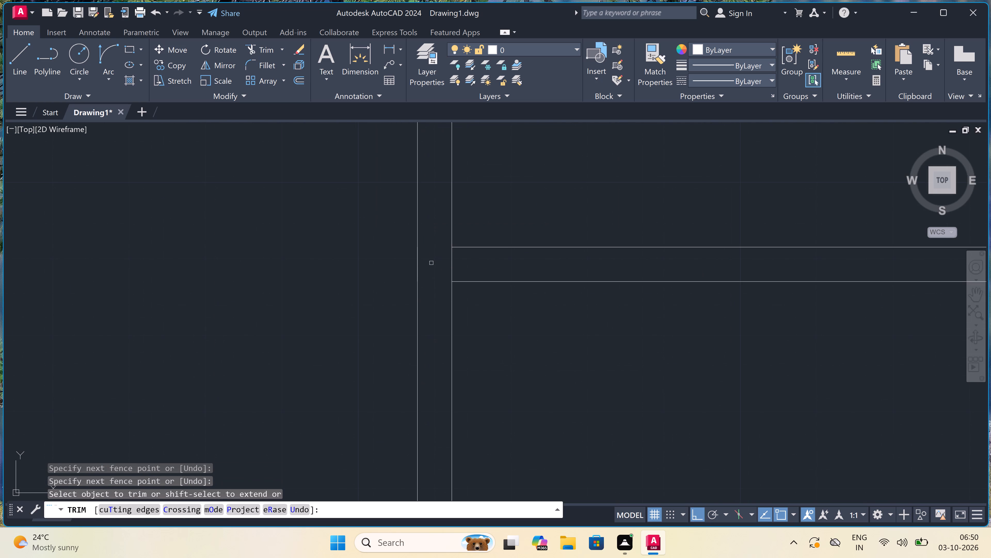
click(431, 263)
double_click(473, 268)
scroll(389, 290, down, 4)
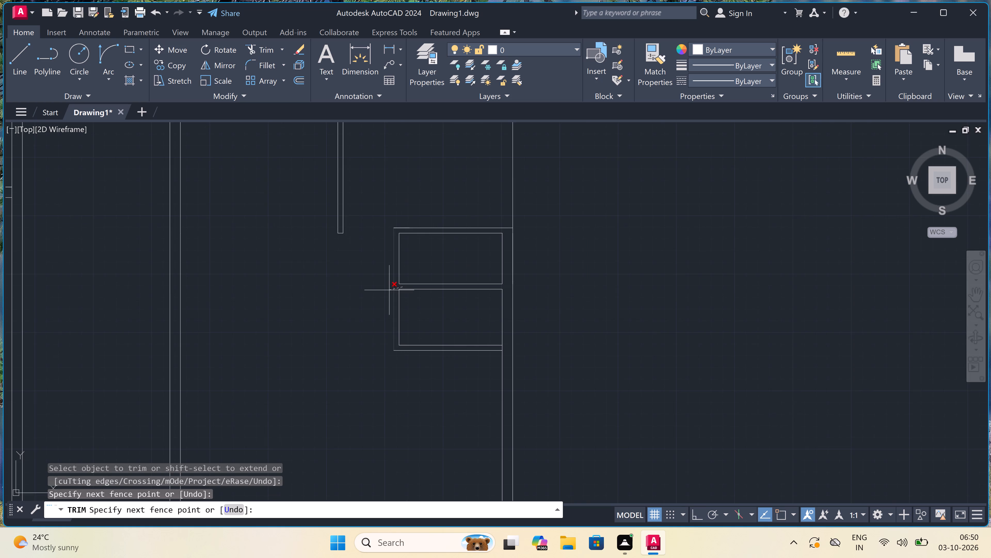
scroll(389, 290, up, 3)
click(433, 271)
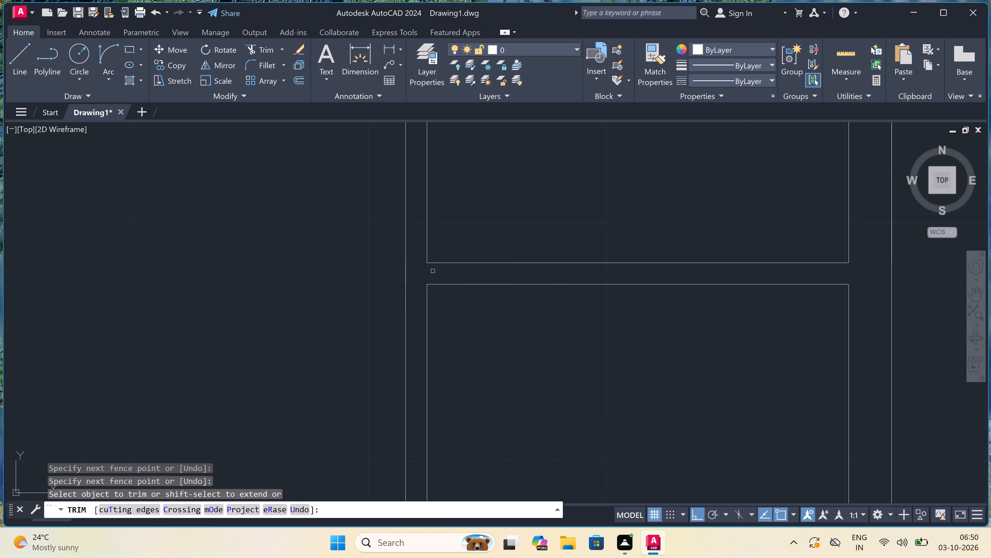
scroll(433, 271, down, 3)
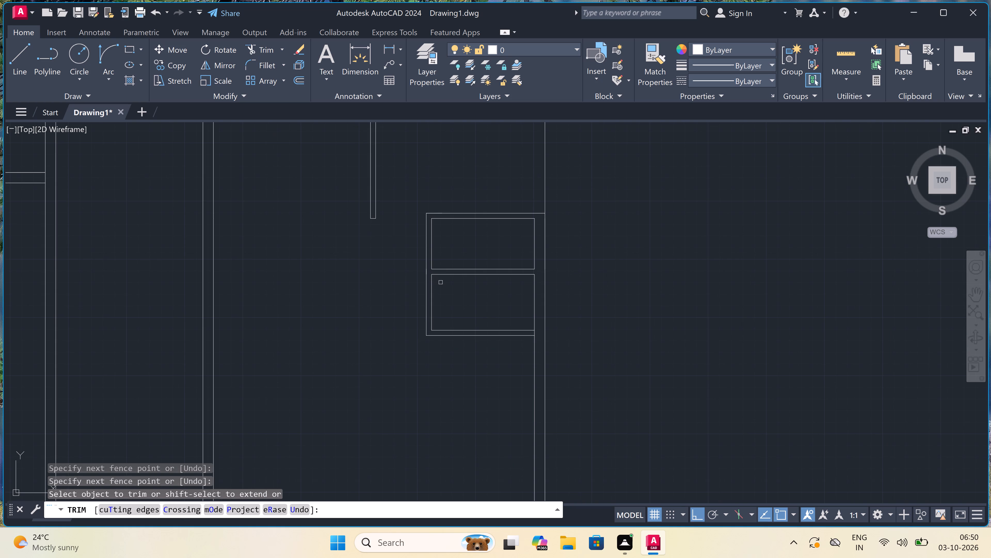
key(Escape)
Draw a door jamb across the lower small room's west wall near its south end, with a 2" stop northward and 2' leaf eastward.
text(l)
key(space)
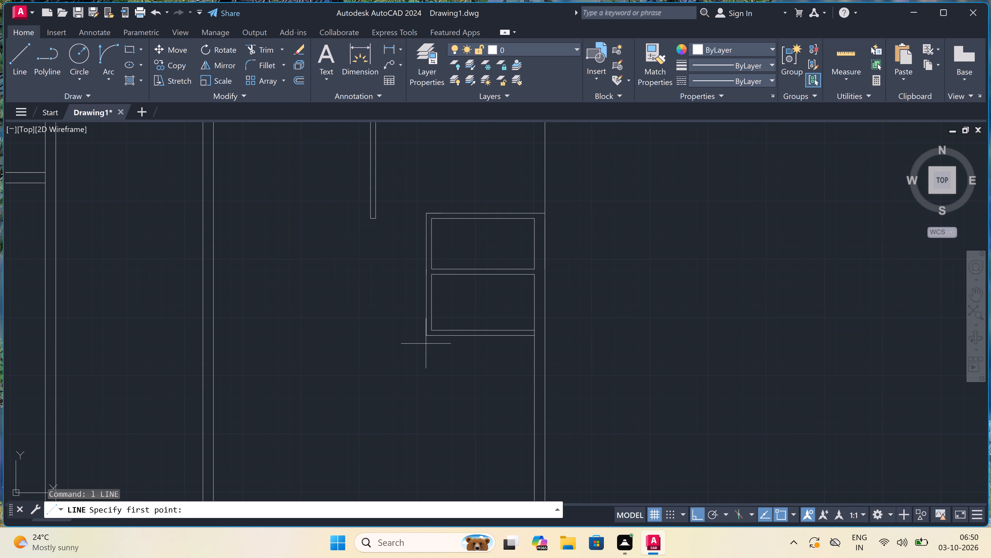
scroll(426, 345, up, 1)
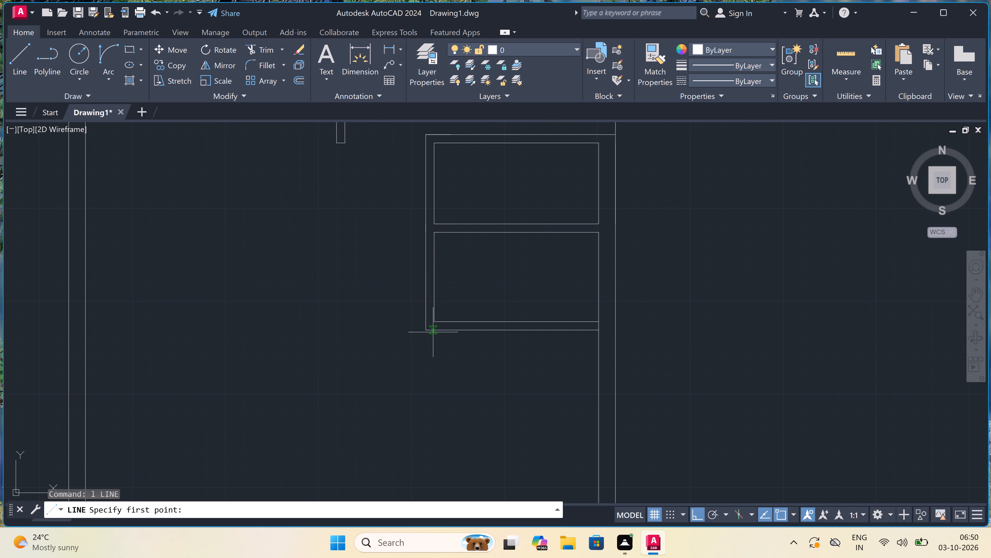
scroll(423, 297, up, 2)
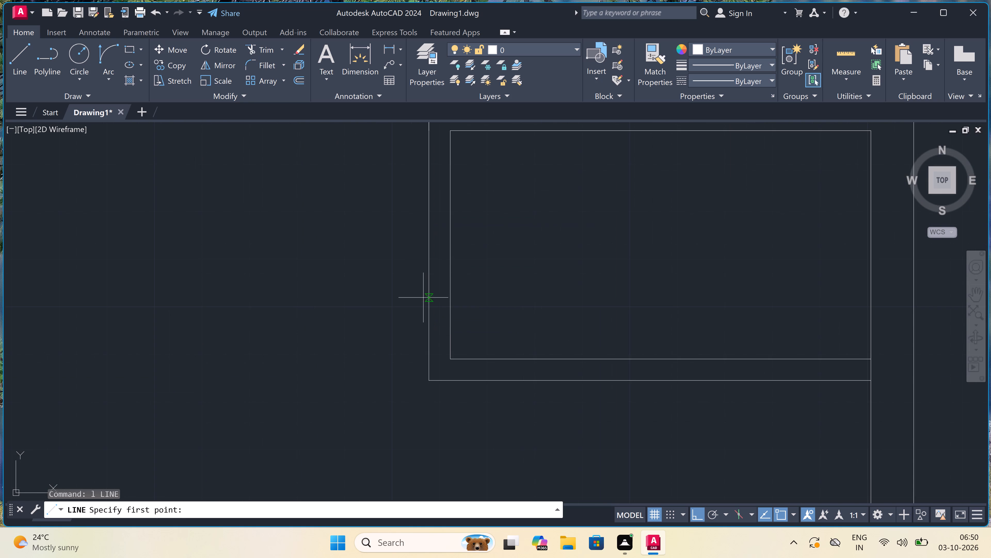
click(446, 344)
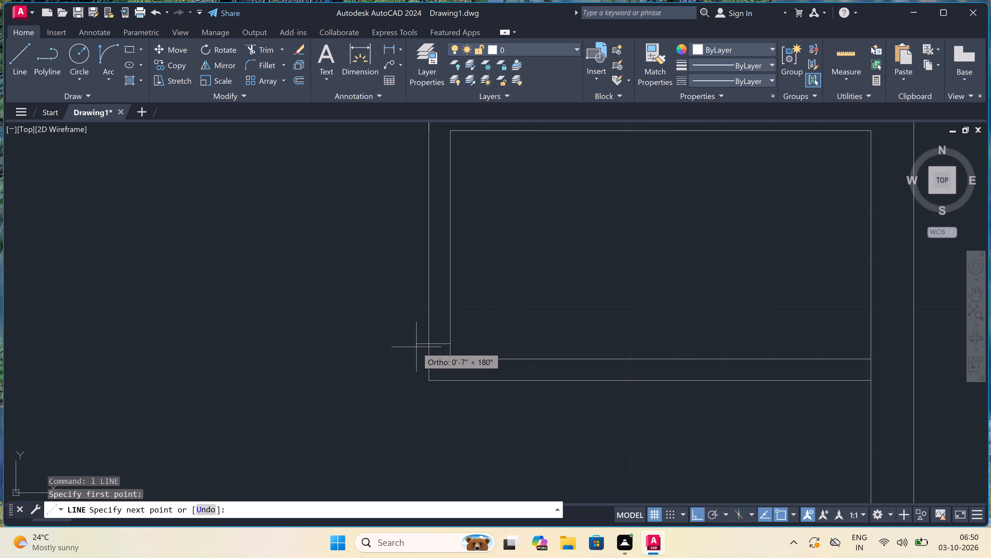
click(427, 343)
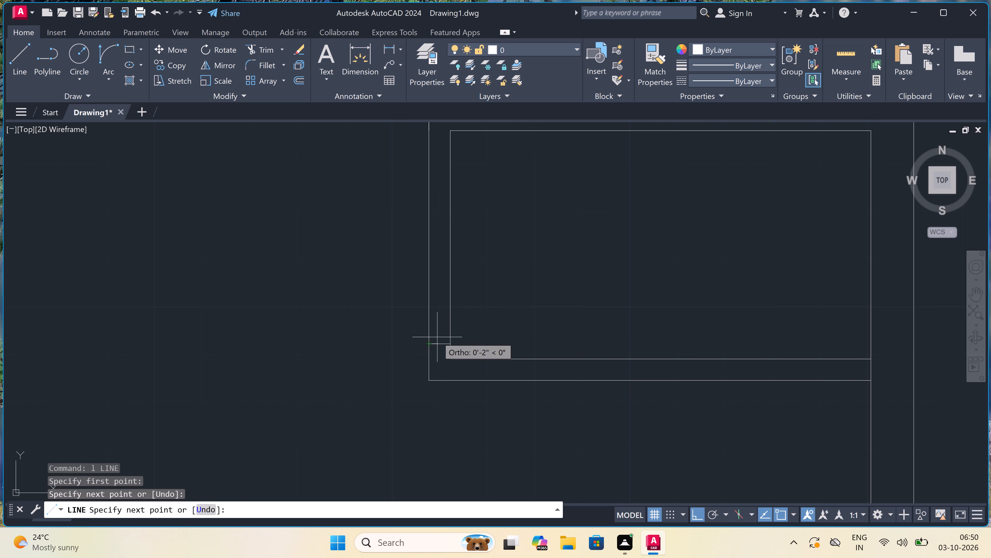
click(442, 342)
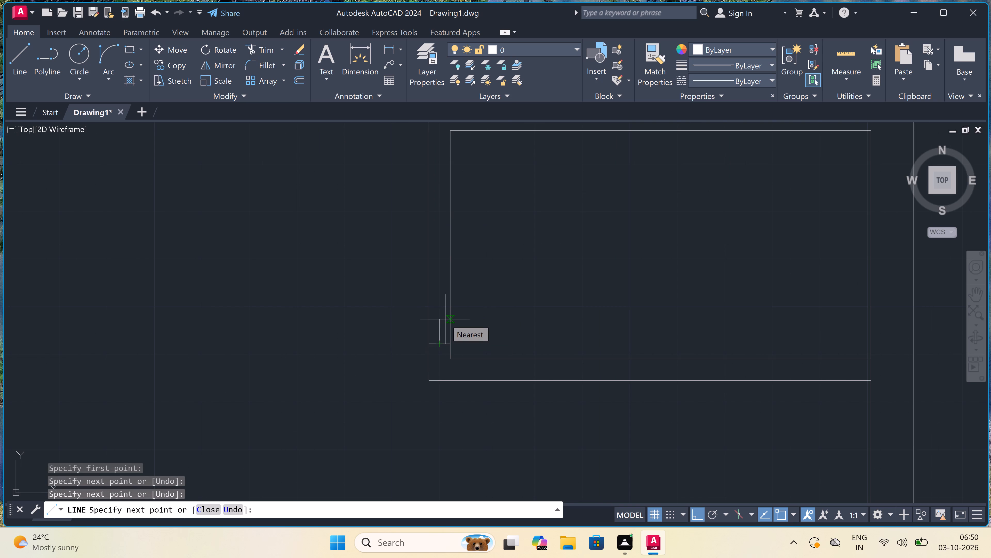
text(2")
key(space)
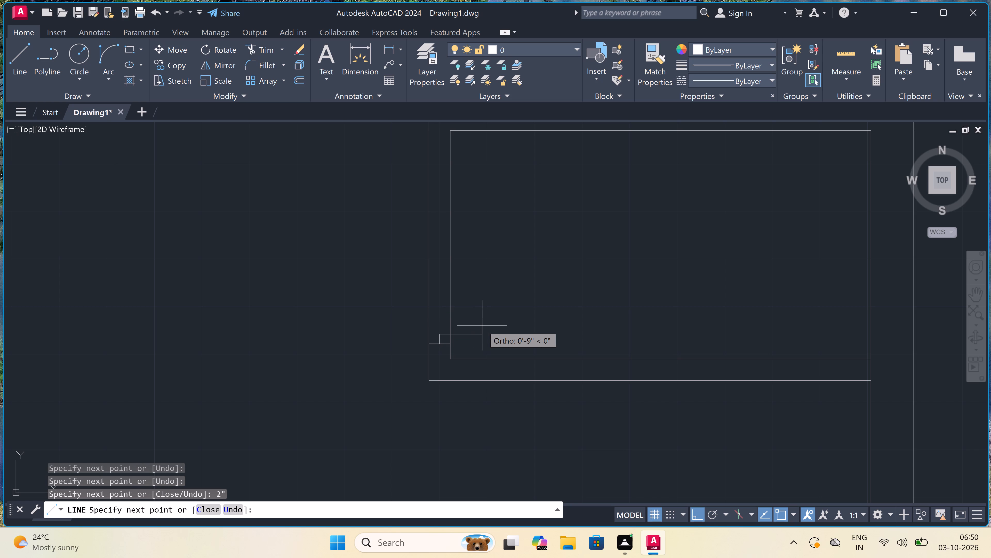
text(2')
key(space)
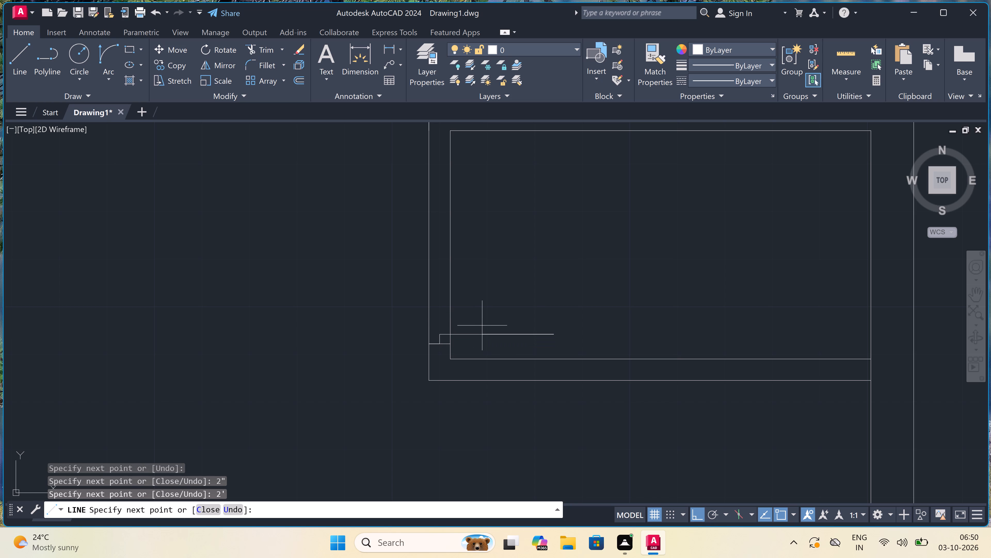
key(Escape)
Draw the opposite door jamb across the west wall farther north, with a 2" stop running south from its midpoint.
key(space)
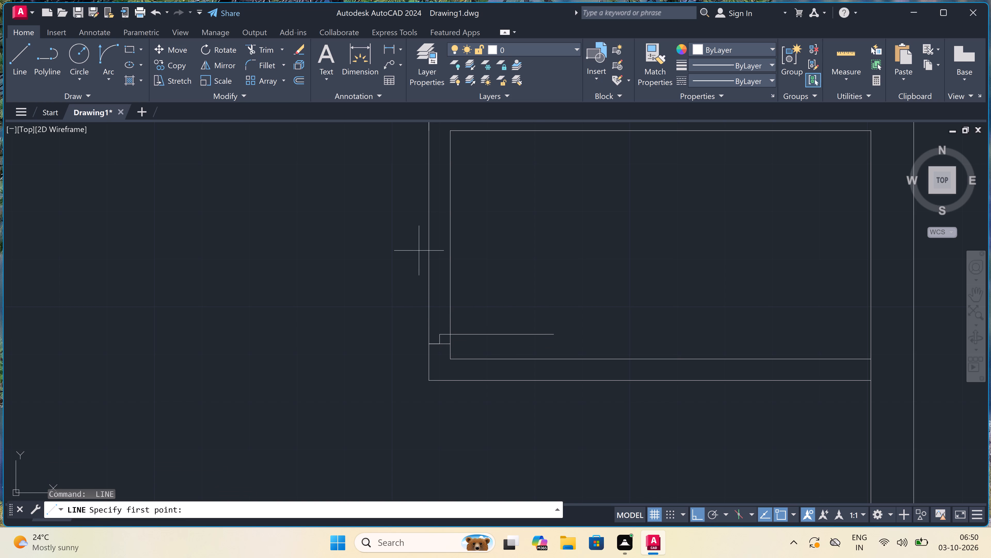
click(433, 254)
click(446, 252)
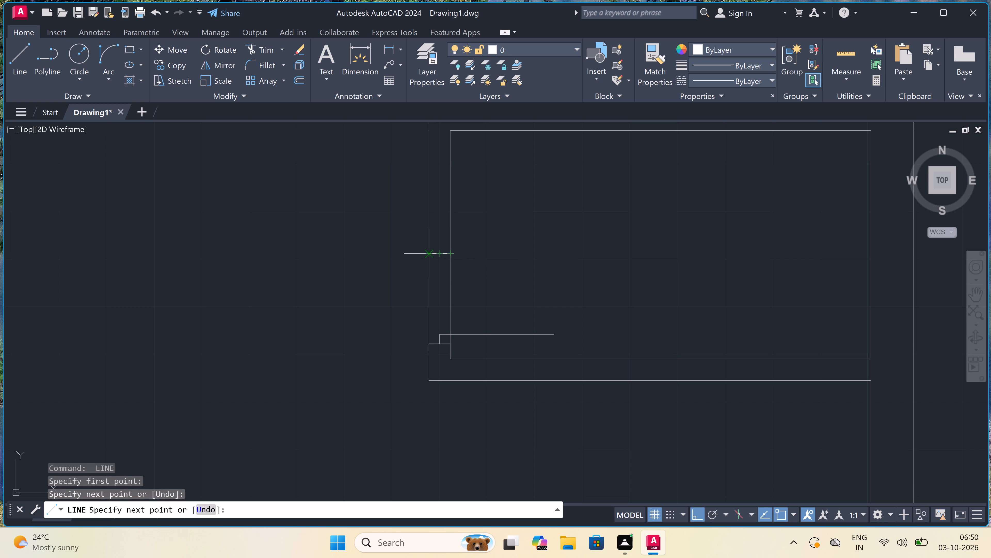
drag(438, 257, 440, 259)
text(2")
key(space)
key(Escape)
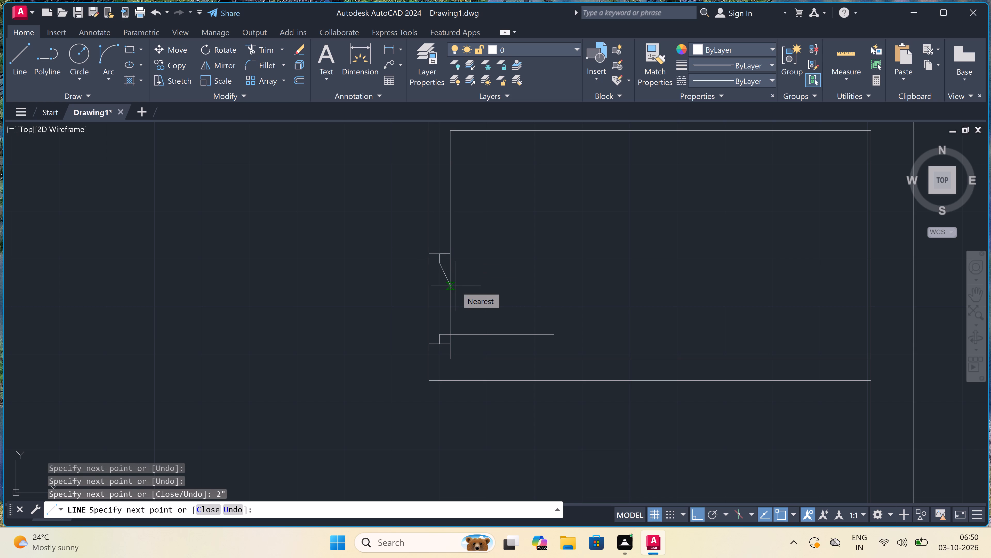
Draw the door swing arc from the leaf's free end to the end of the northern jamb's stop.
click(108, 47)
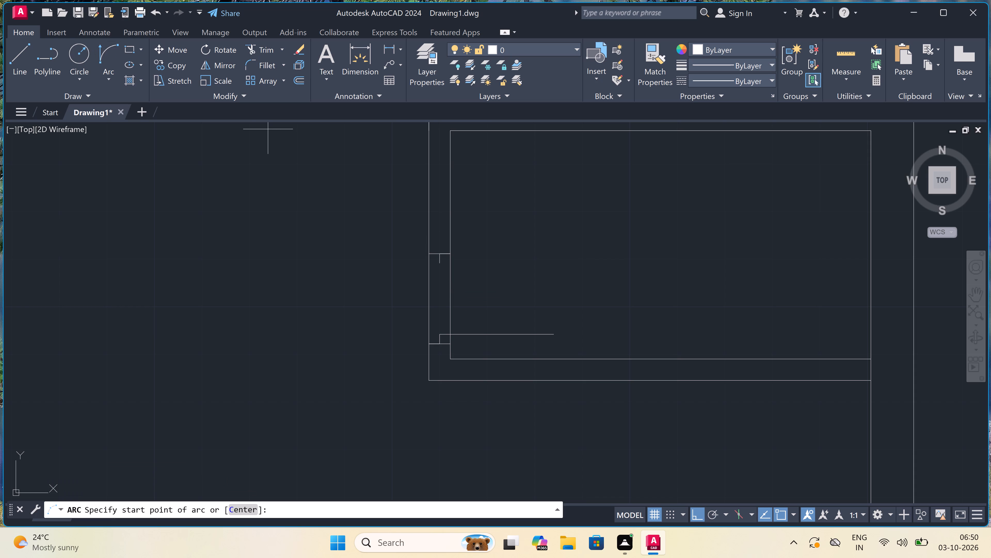
click(551, 332)
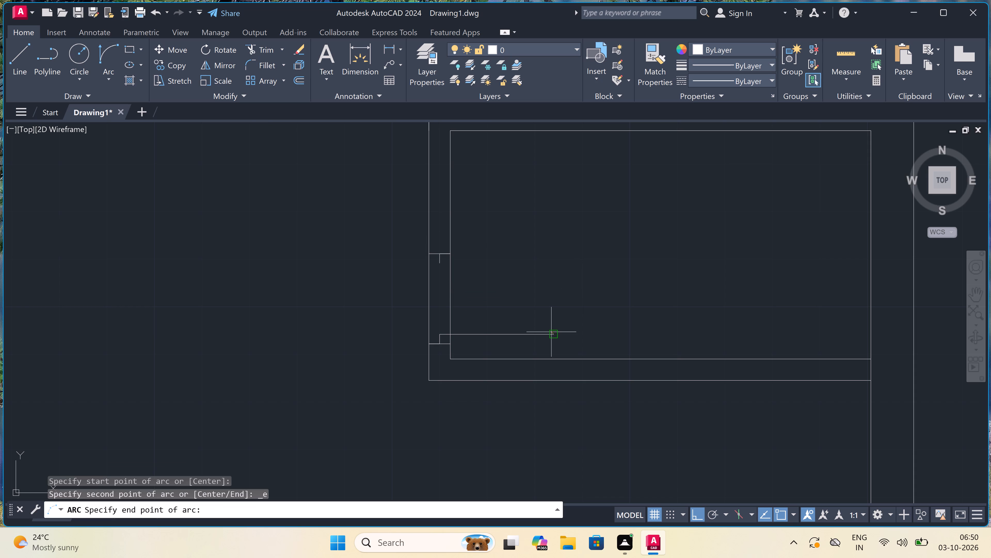
click(437, 263)
click(508, 235)
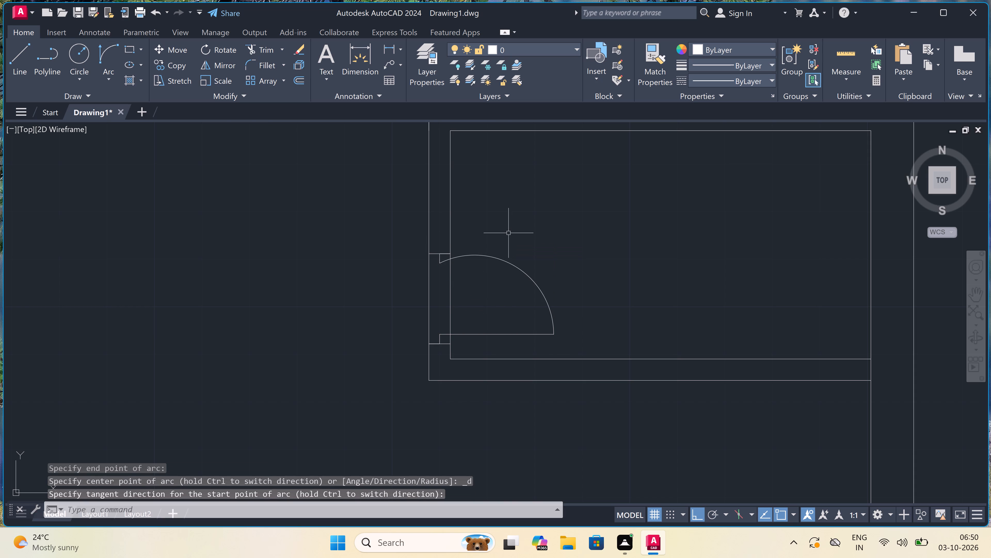
Trim both west wall lines between the two jambs to open the lower small room's doorway.
key(t)
key(r)
key(space)
click(470, 300)
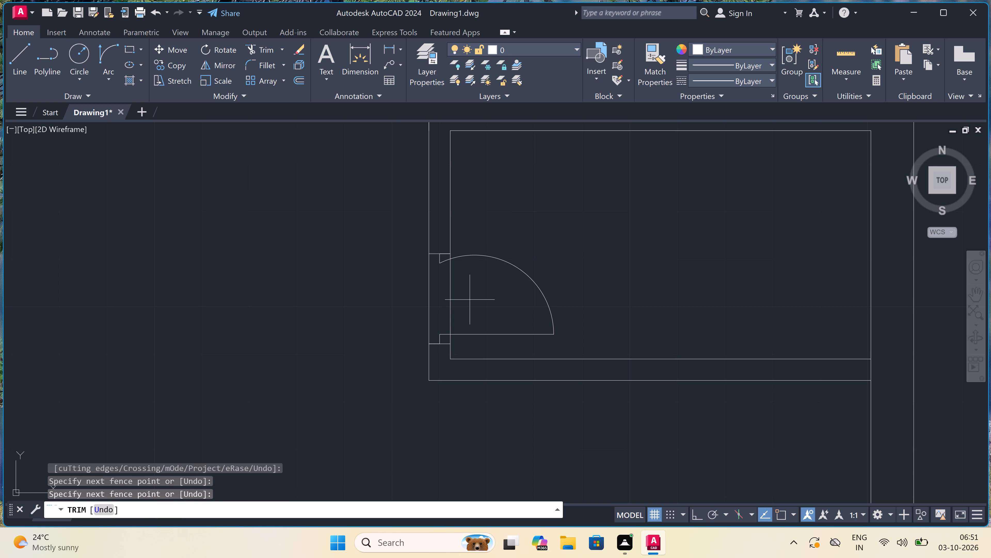
click(369, 311)
scroll(401, 271, down, 3)
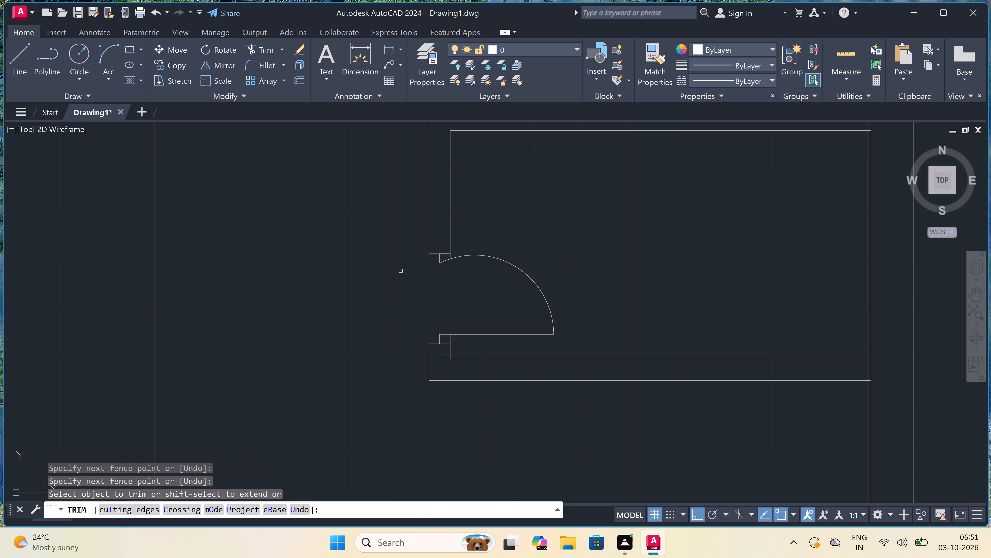
key(Escape)
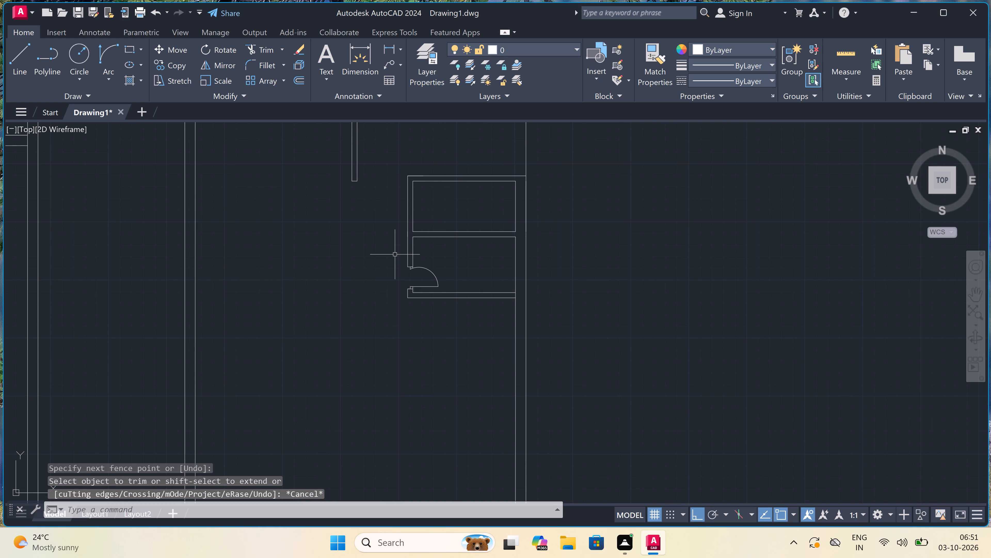
Draw a door jamb across the upper small room's west wall near its south end, with a 2" stop northward and 2' leaf eastward.
text(l)
key(space)
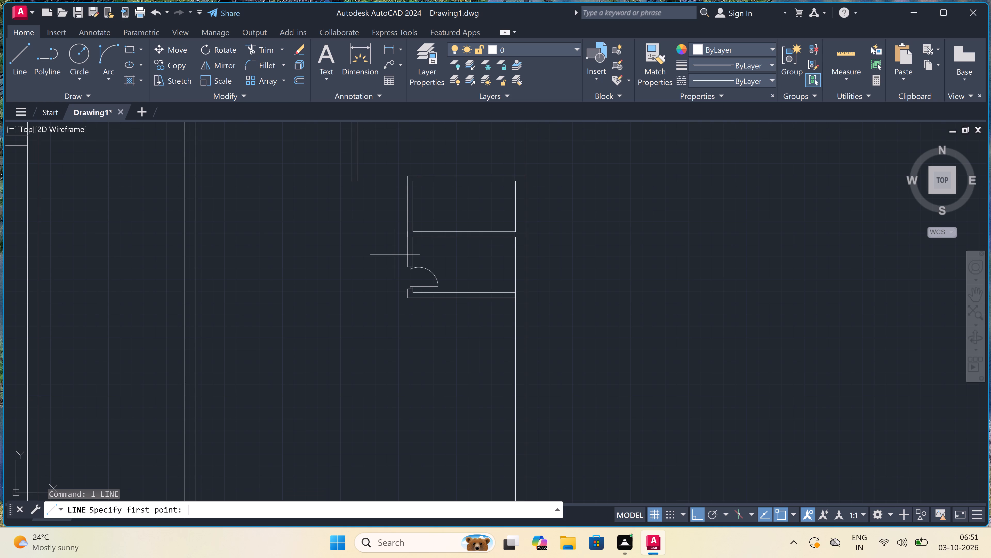
scroll(373, 225, up, 1)
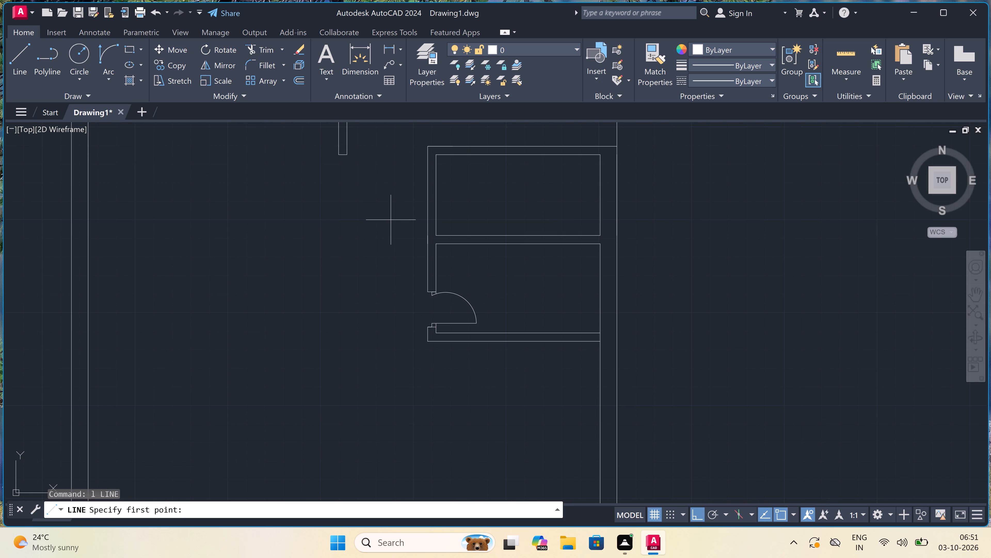
scroll(398, 220, up, 1)
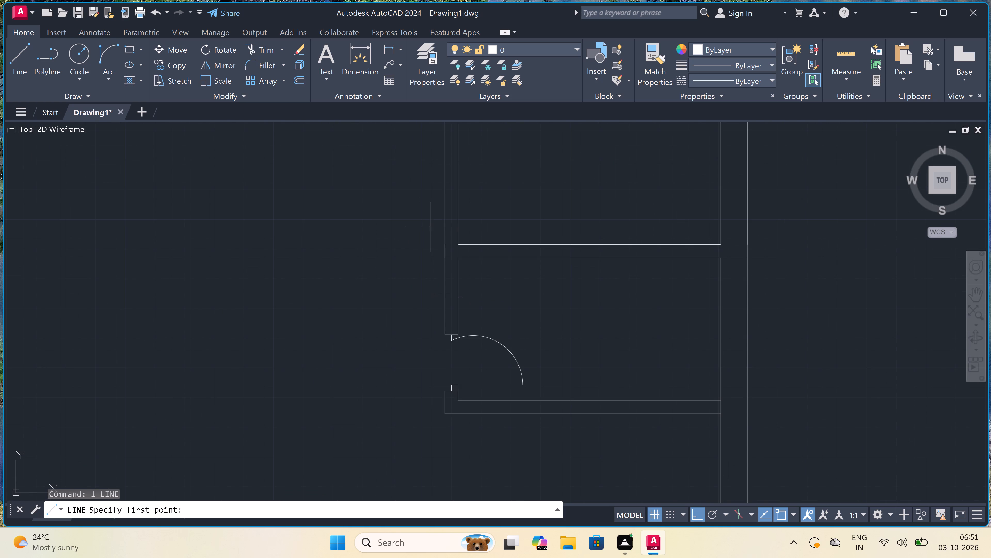
scroll(437, 226, up, 1)
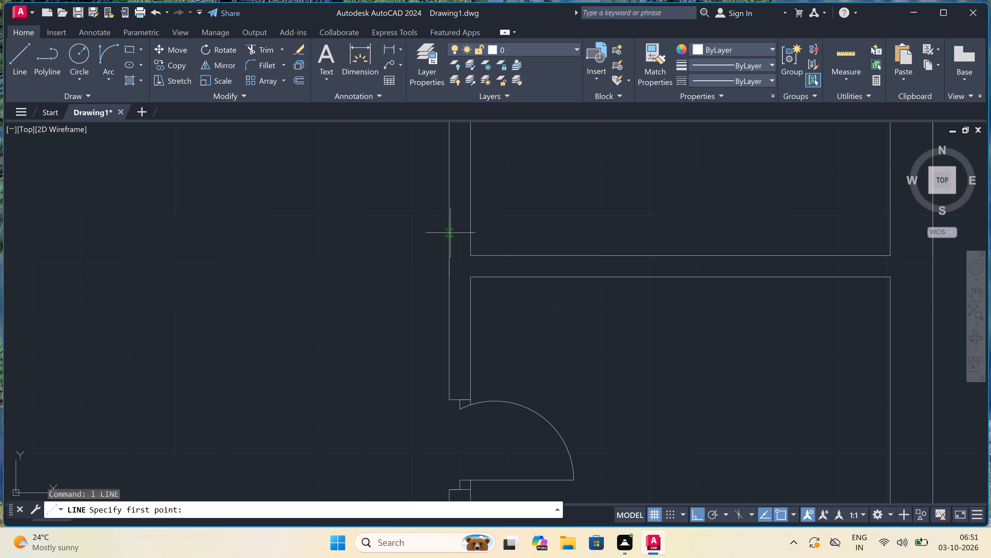
click(450, 233)
click(481, 230)
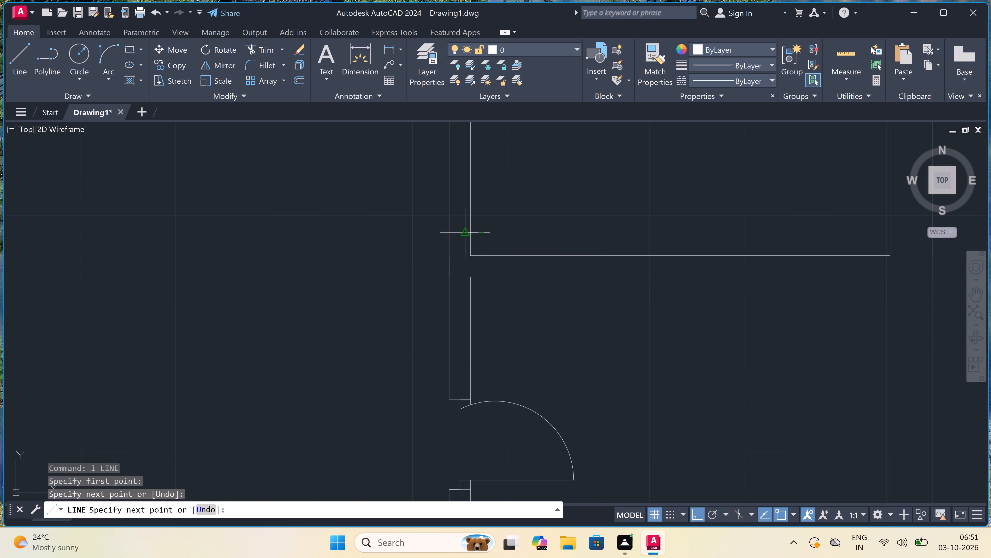
key(ctrl+z)
scroll(463, 233, up, 2)
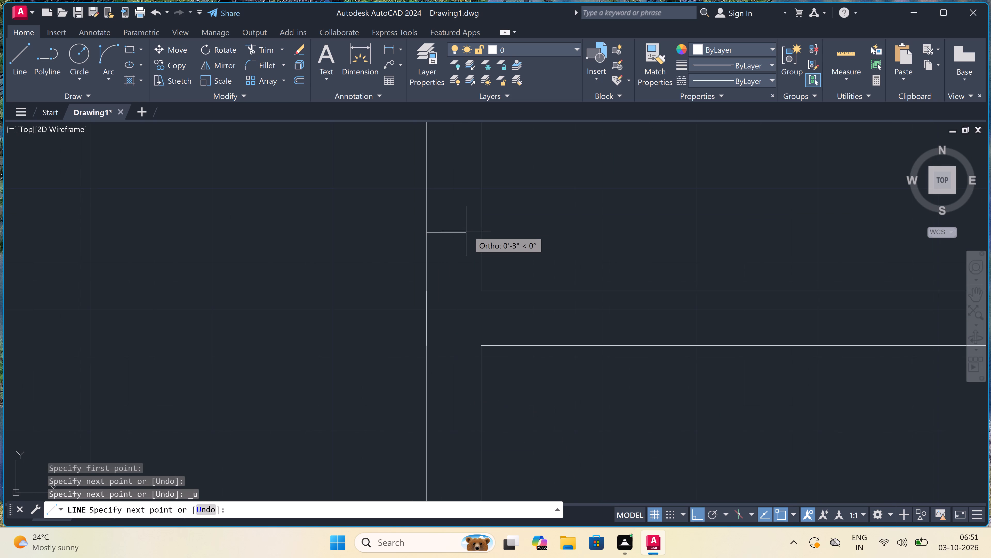
click(484, 236)
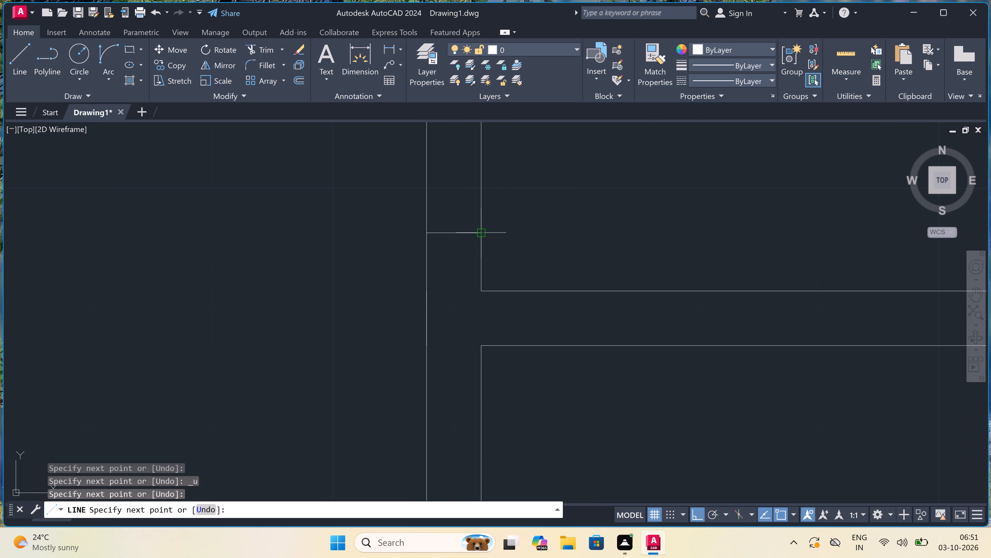
click(453, 234)
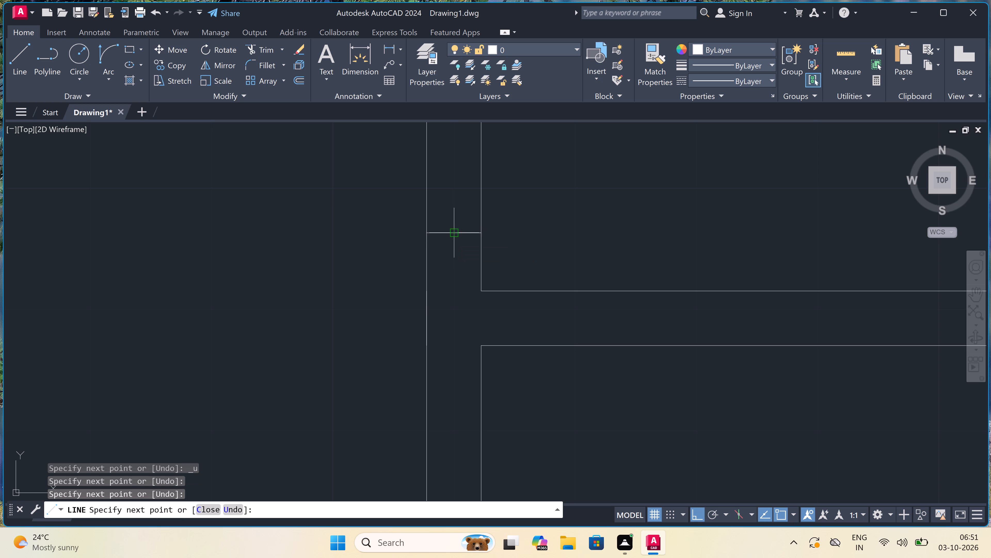
text(2")
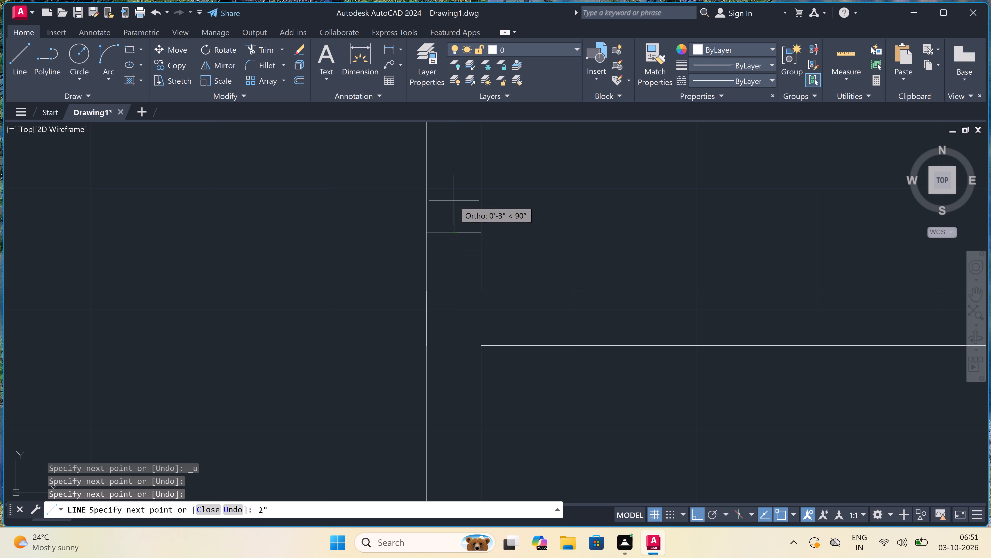
key(space)
text(2')
key(space)
scroll(526, 204, down, 9)
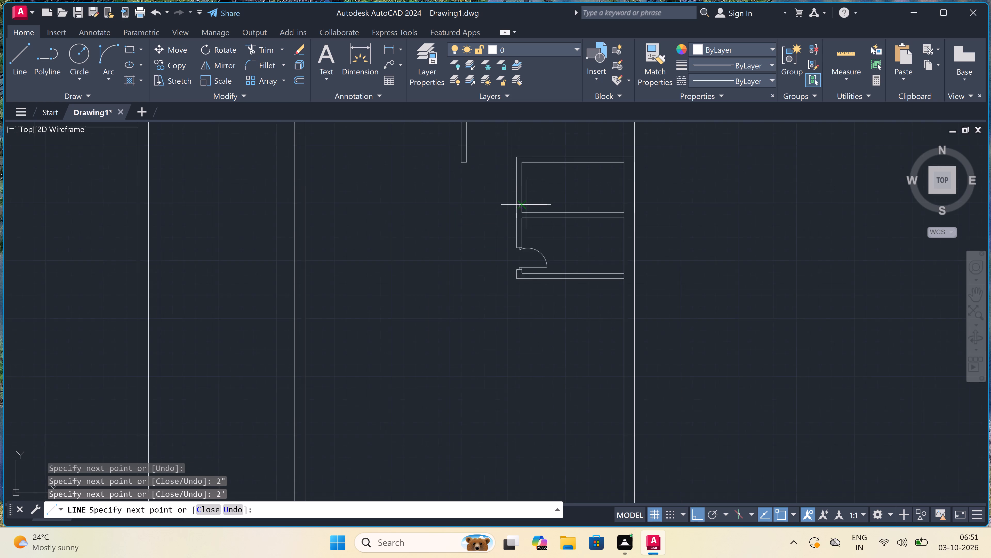
scroll(529, 191, up, 5)
scroll(537, 351, up, 2)
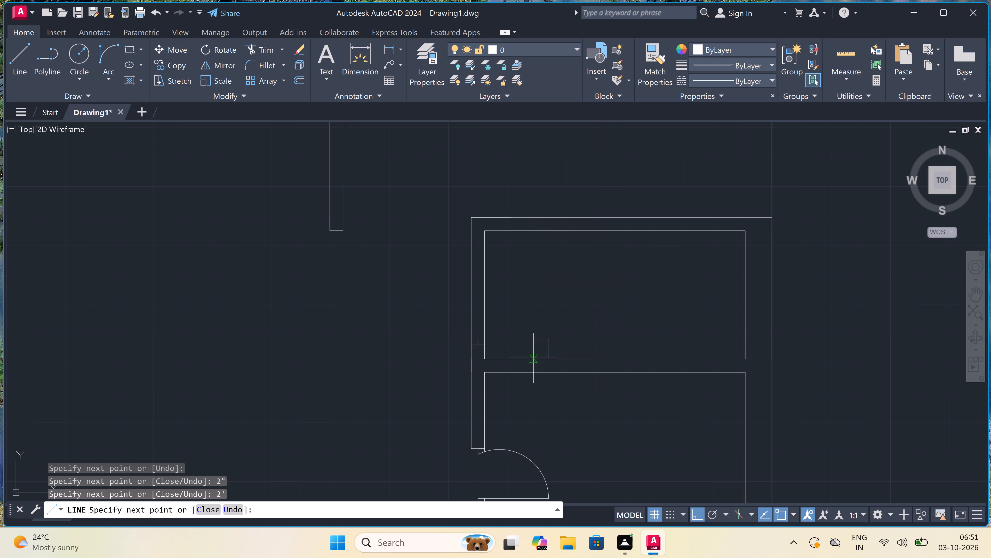
key(Escape)
Draw the opposite door jamb across the upper small room's west wall farther north, with a 2" stop running south from its midpoint.
key(space)
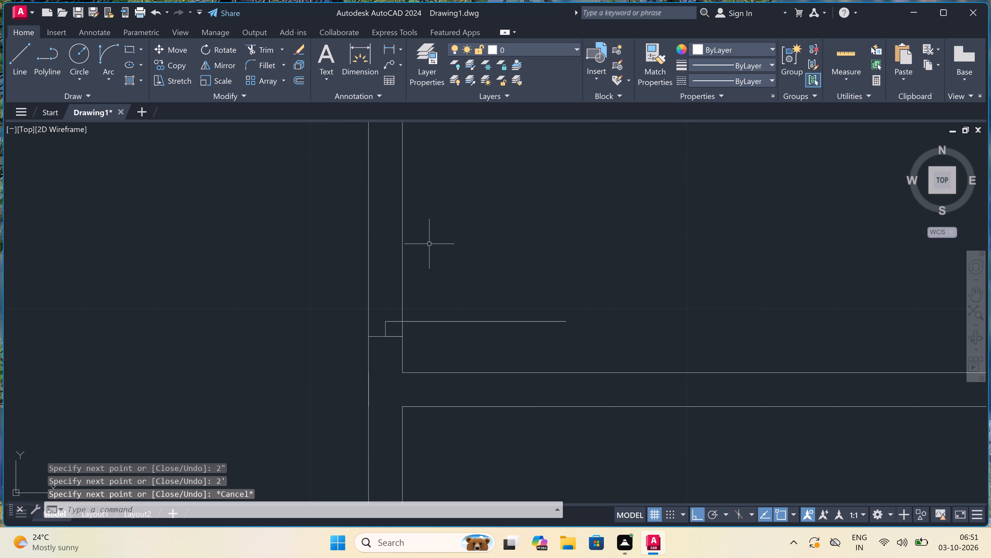
click(370, 200)
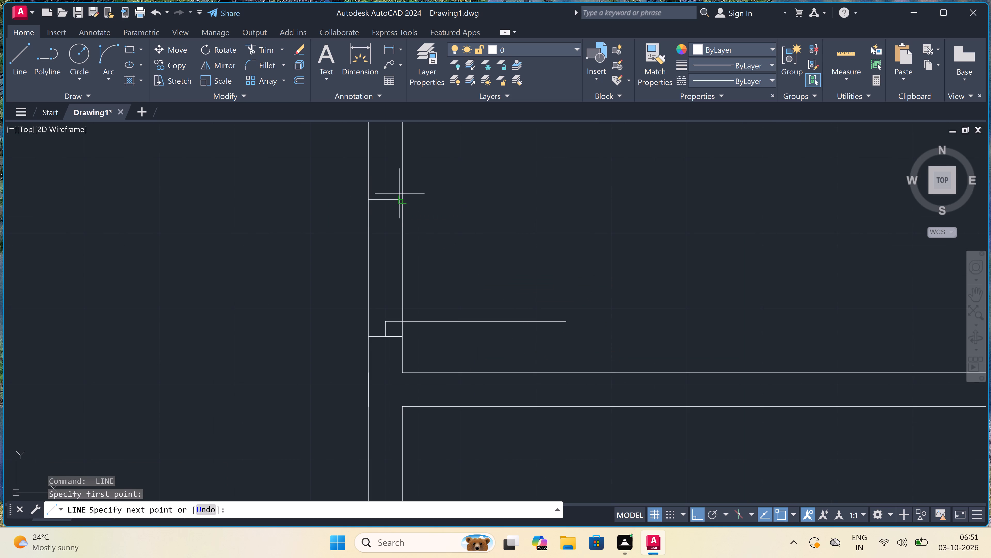
click(400, 197)
click(388, 198)
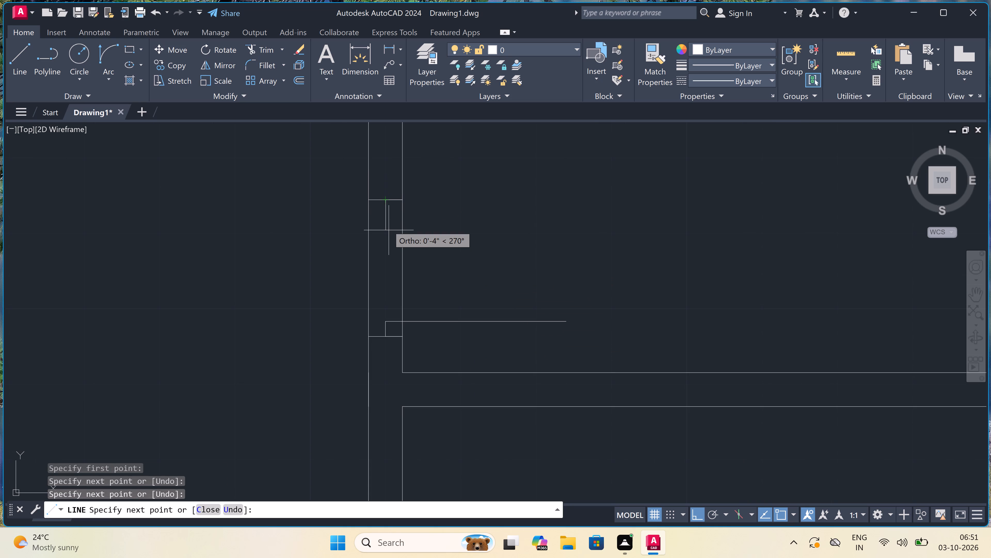
text(2")
key(space)
key(Escape)
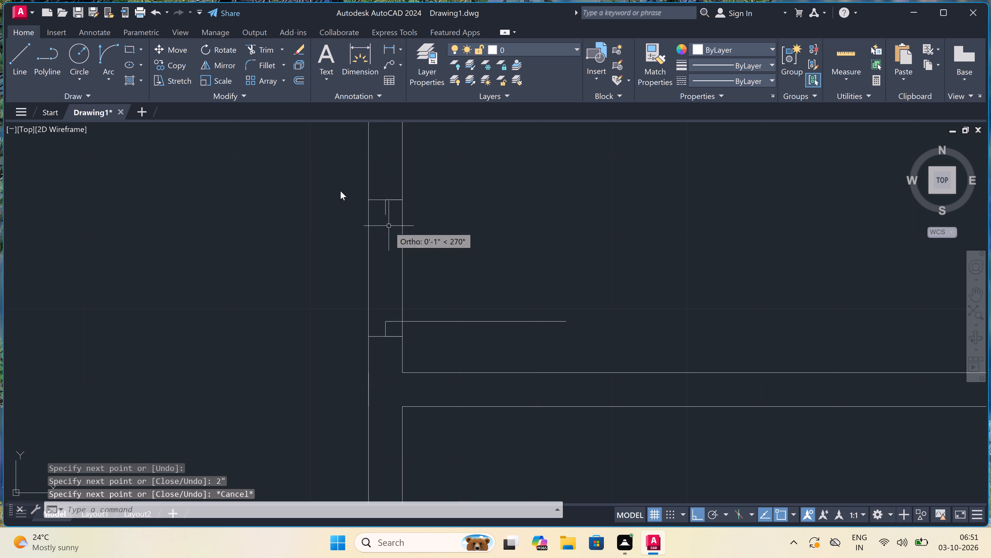
Draw the upper small room's door swing arc from the leaf's free end to the end of the northern jamb's stop.
drag(105, 53, 107, 60)
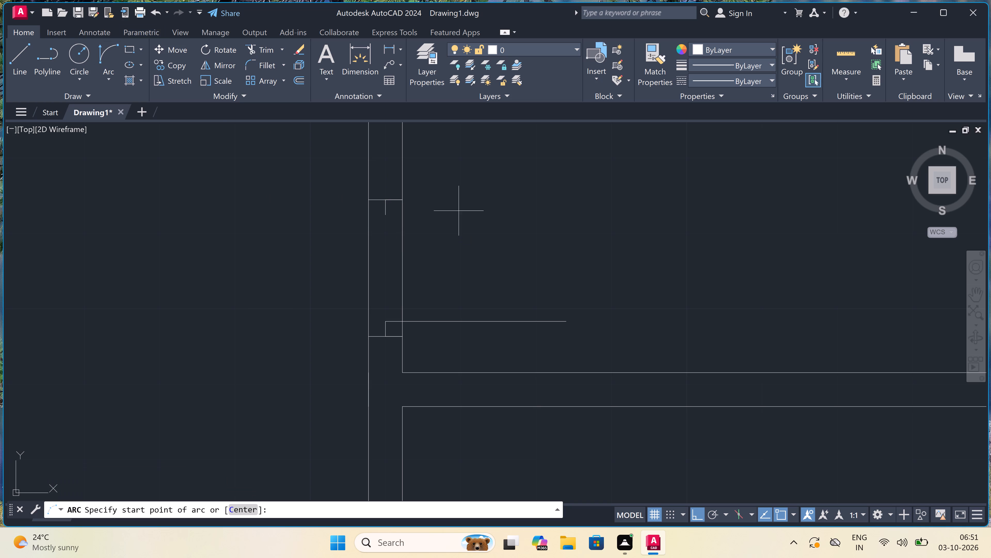
double_click(564, 318)
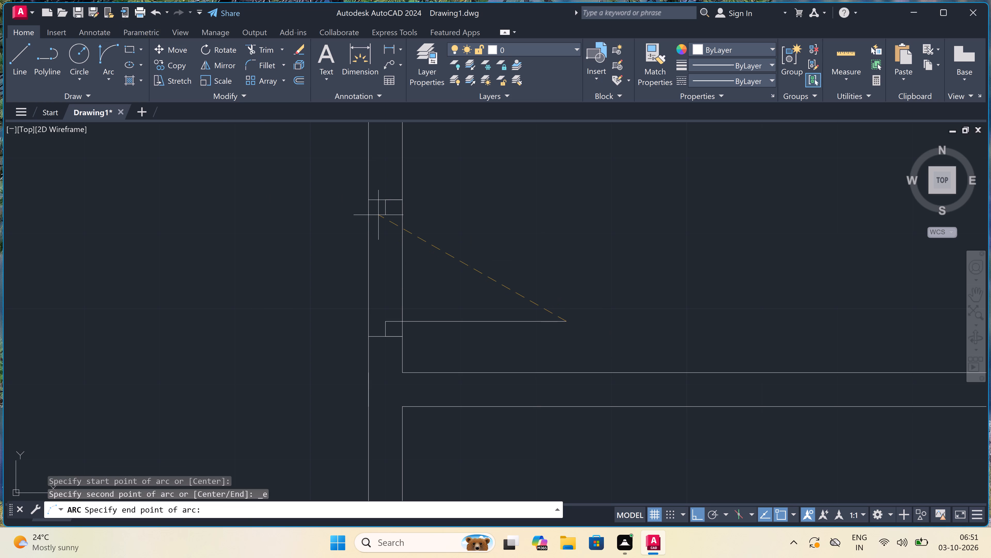
double_click(384, 211)
double_click(460, 197)
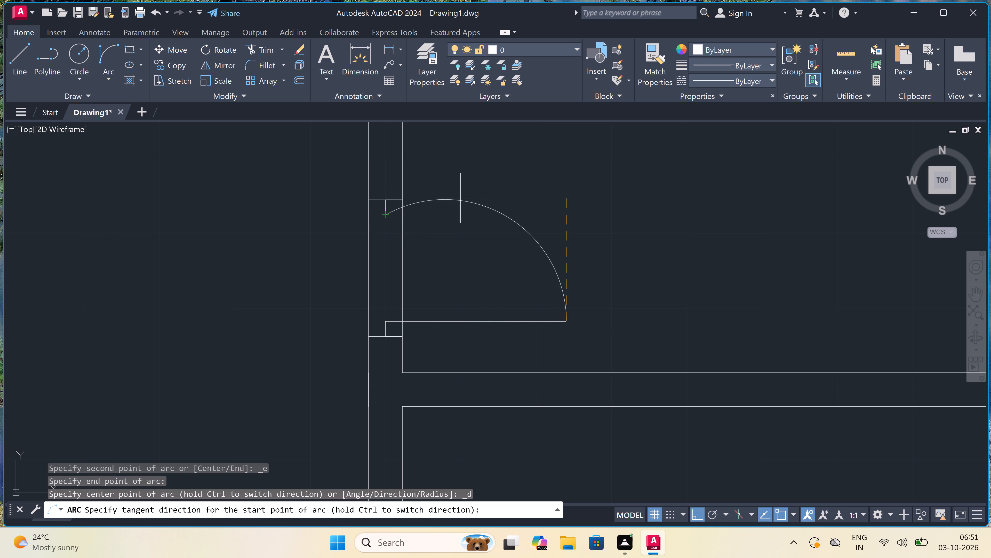
Trim both west wall lines between the two jambs to open the upper small room's doorway.
key(t)
key(r)
key(space)
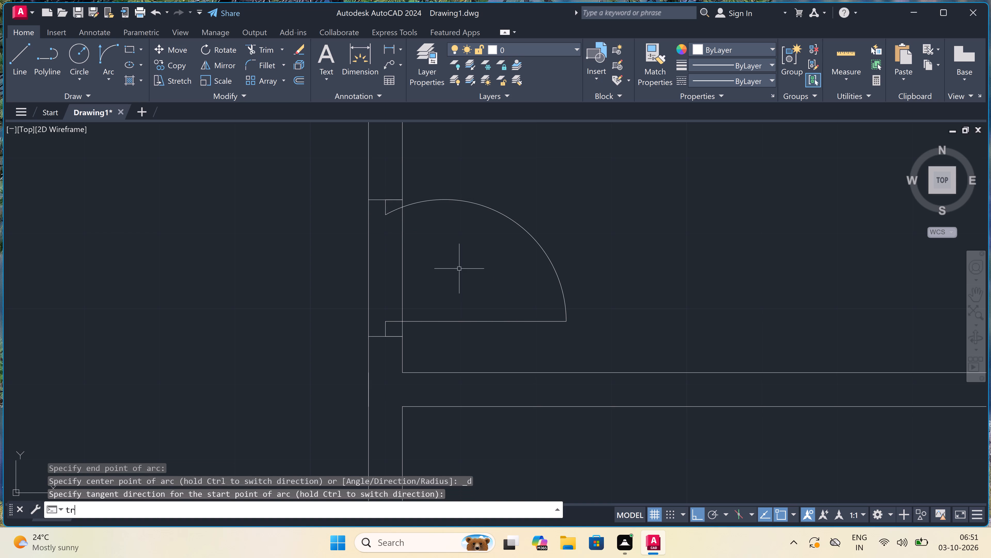
click(459, 276)
double_click(311, 281)
scroll(396, 257, down, 4)
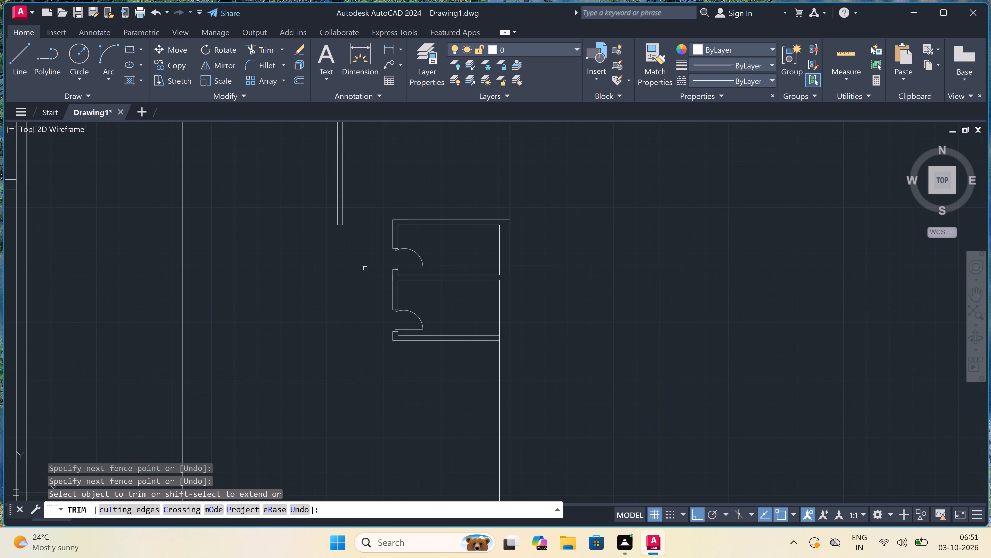
key(Escape)
Draw a line 12' south along the east wall from the lower small room's outer southeast corner, continuing 10'9" west.
text(l)
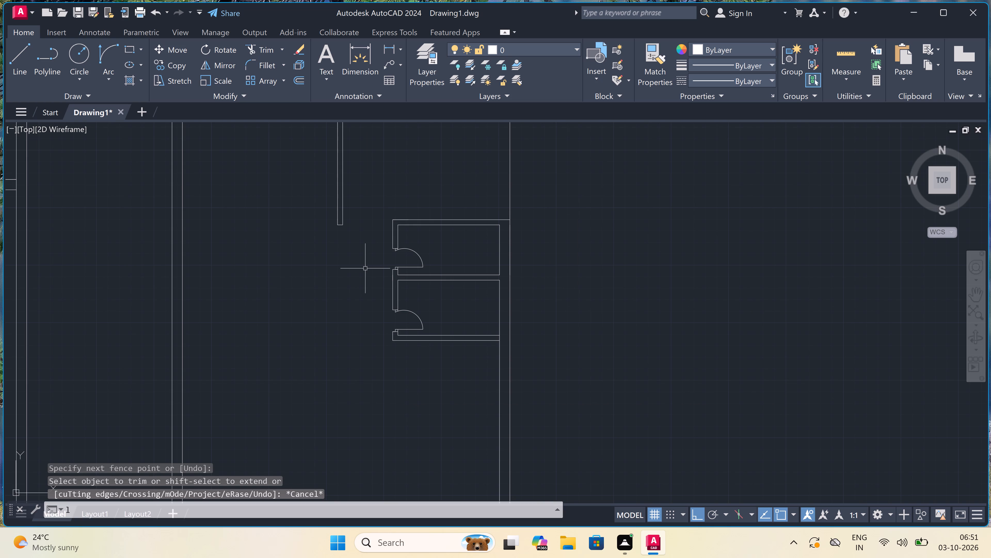
key(space)
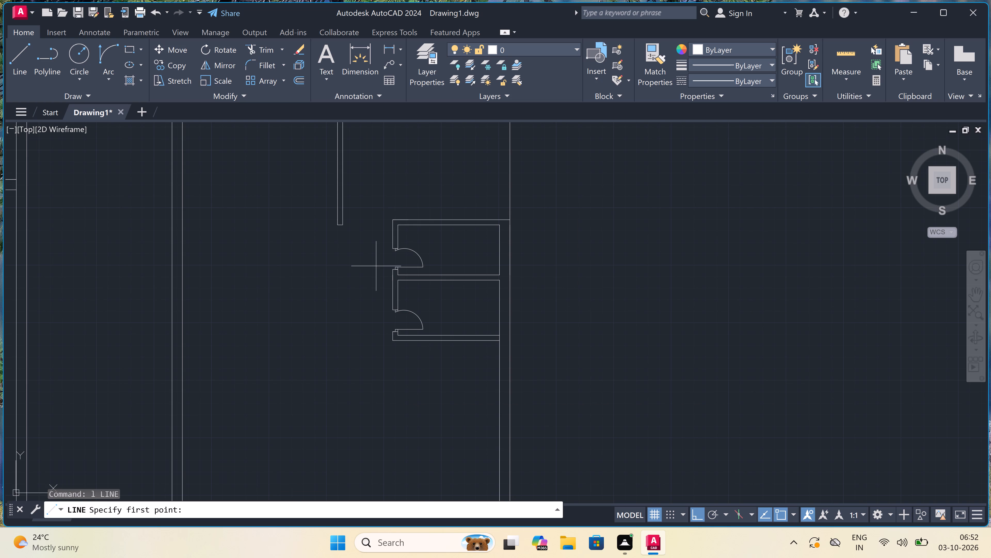
scroll(377, 266, down, 2)
scroll(385, 290, up, 3)
scroll(450, 321, down, 2)
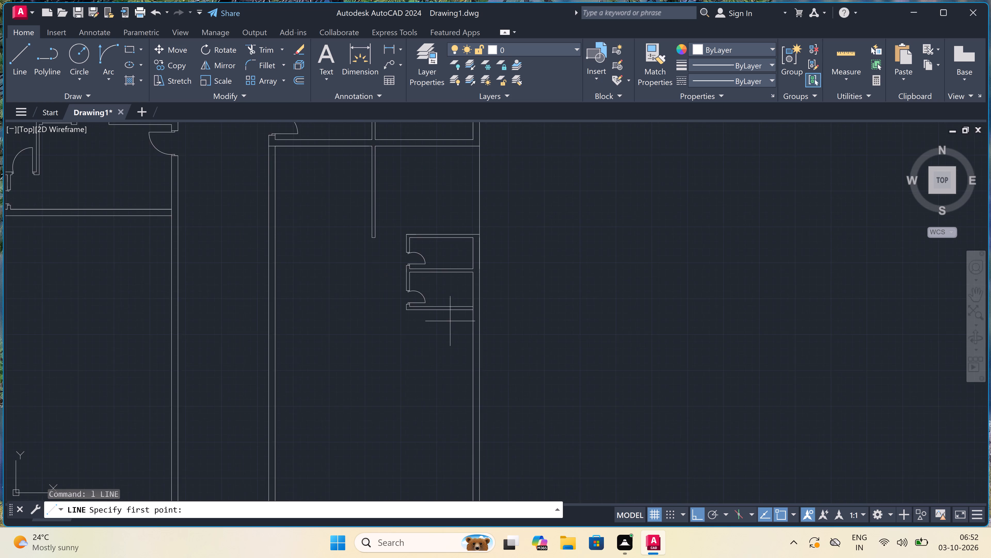
scroll(457, 338, up, 3)
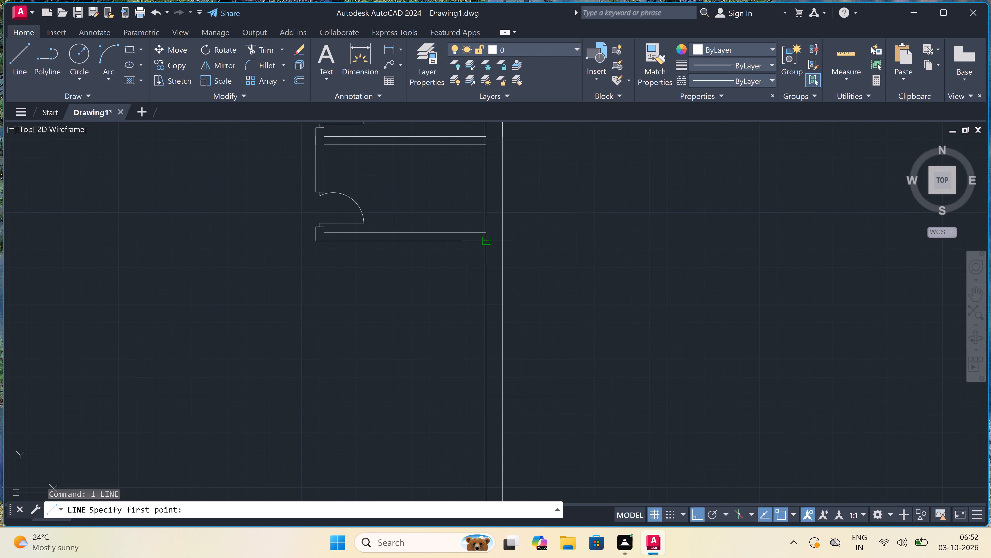
click(482, 242)
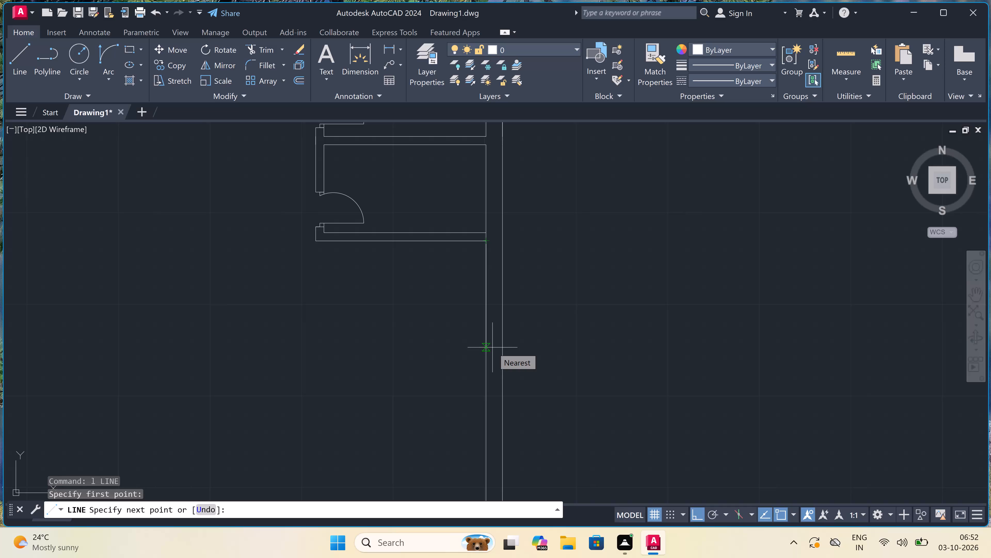
text(12)
text(')
key(space)
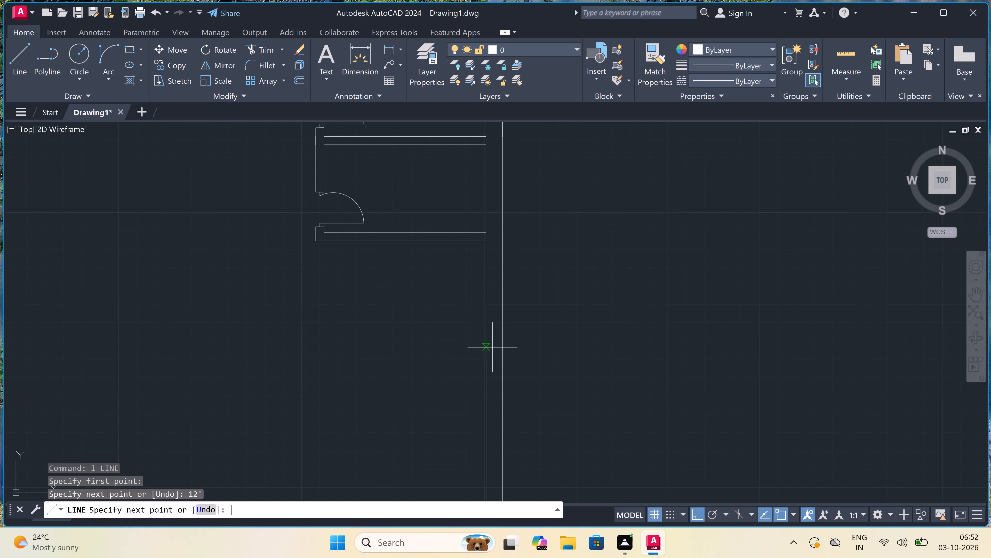
scroll(489, 342, down, 5)
scroll(439, 369, up, 3)
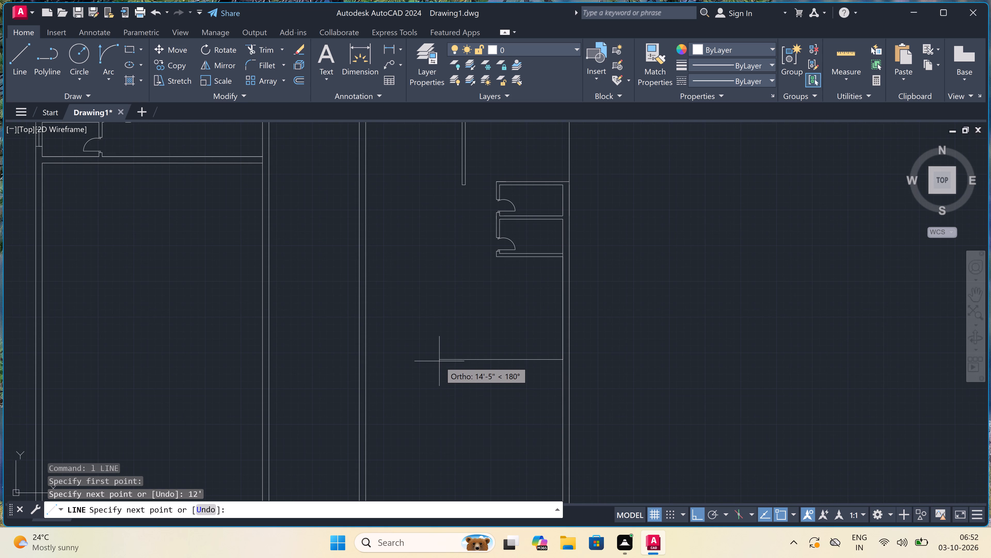
key(1)
key(9)
key(BackSpace)
text(0'9)
text(")
key(space)
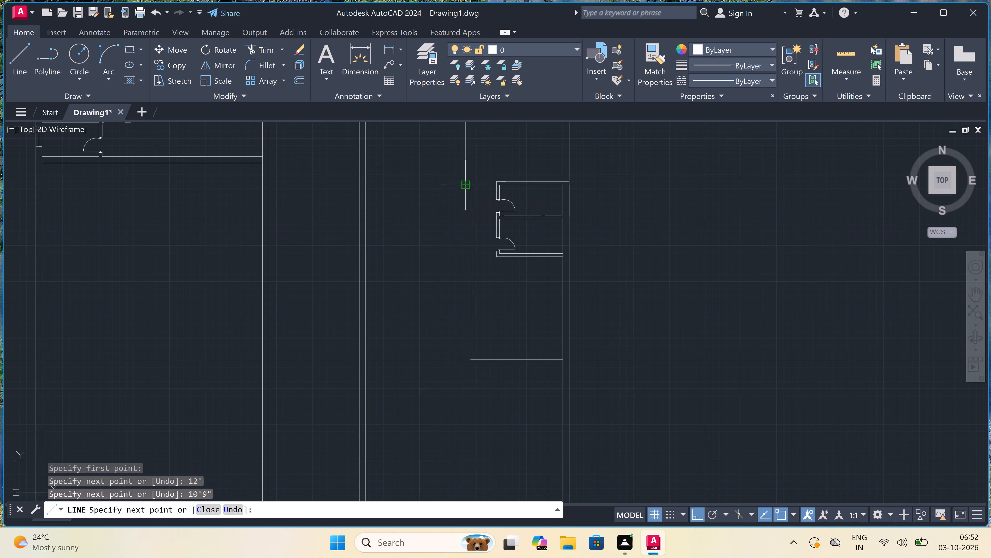
scroll(465, 176, up, 3)
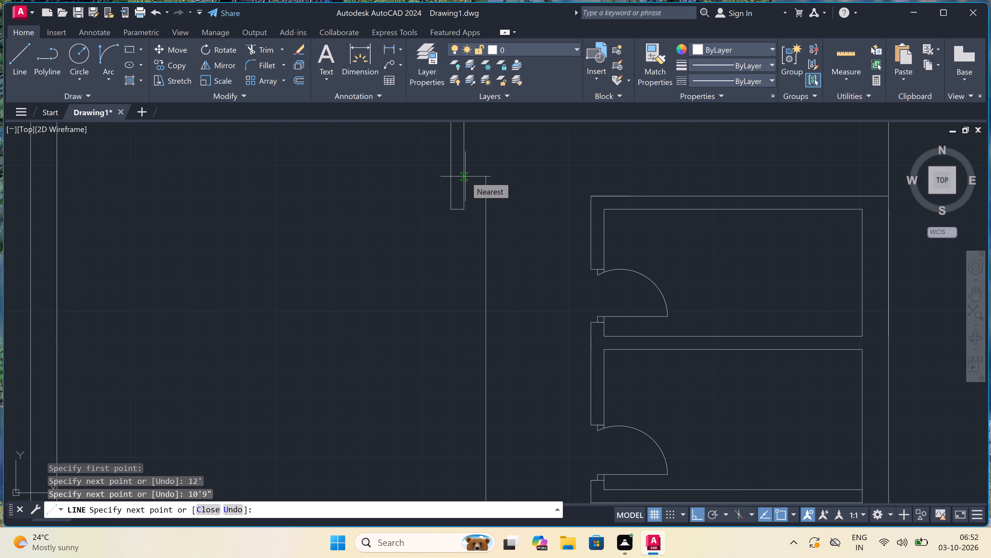
key(Escape)
Trim away the short end cap closing the south end of the partition wall northwest of the small rooms.
scroll(446, 219, down, 4)
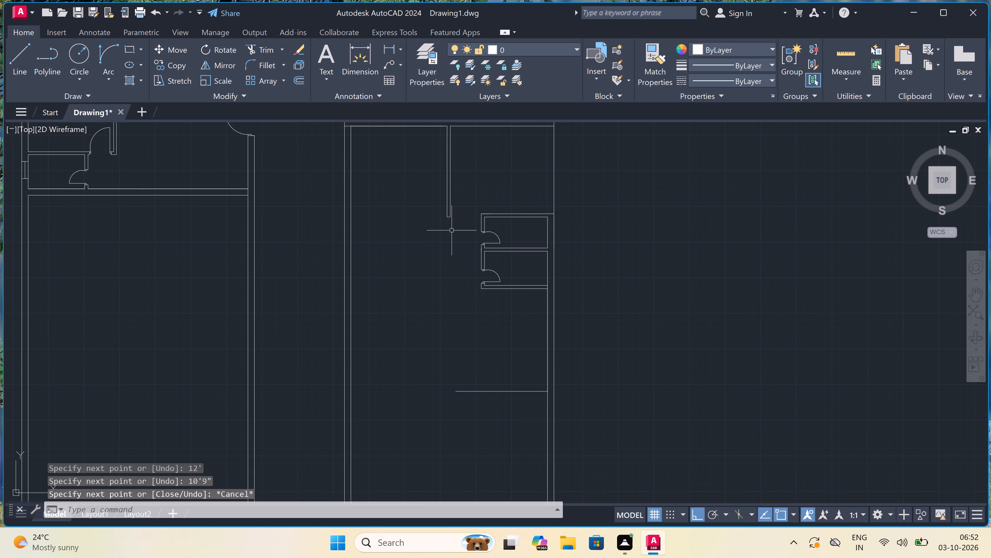
key(t)
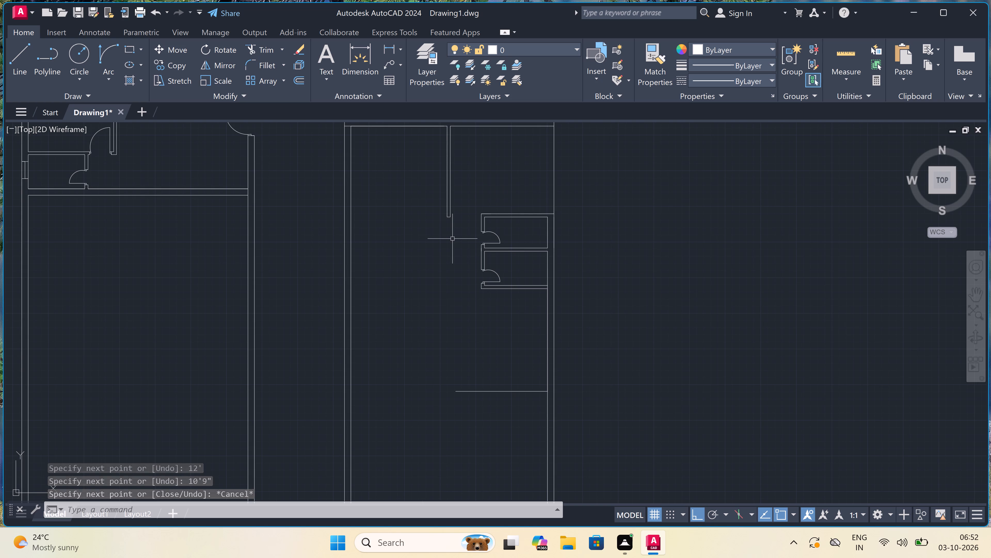
key(r)
key(space)
scroll(446, 218, up, 4)
double_click(456, 194)
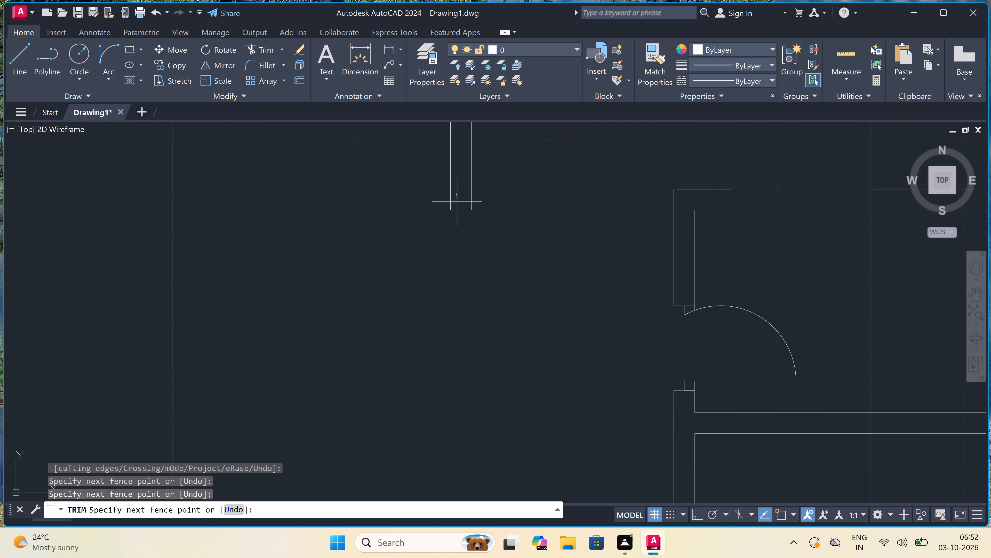
double_click(462, 285)
key(Escape)
Extend the new south line west to the corridor wall and both partition wall lines south to meet it.
scroll(463, 281, down, 4)
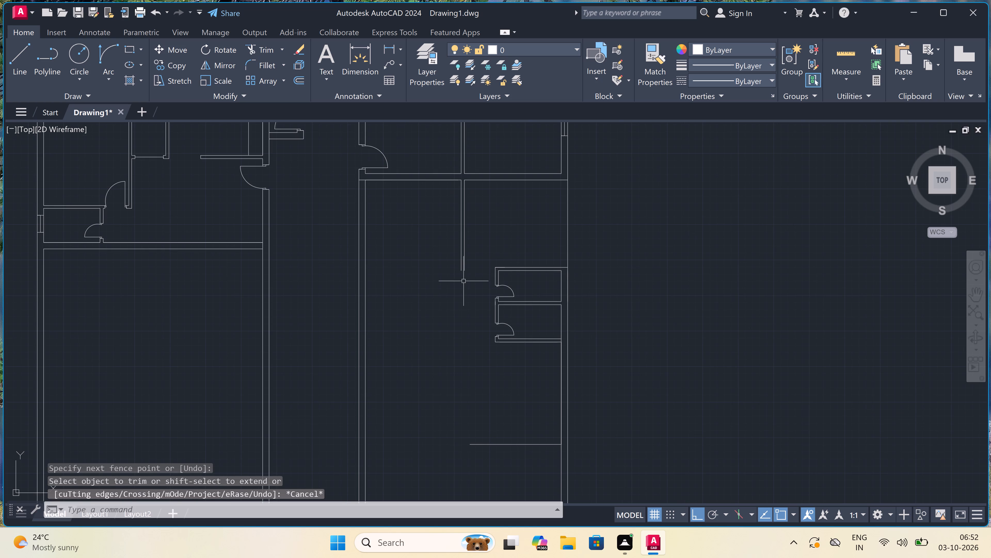
text(ex)
key(space)
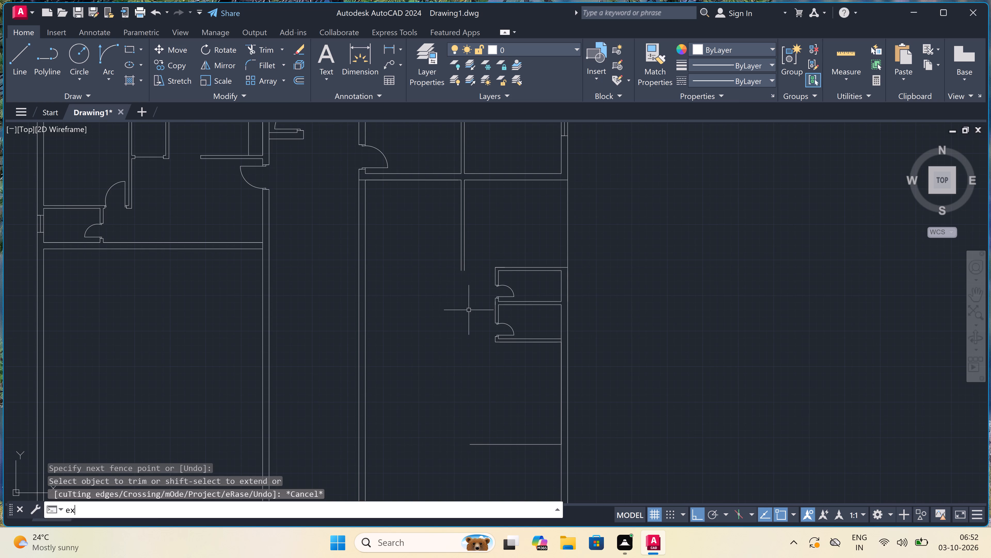
click(498, 466)
click(481, 402)
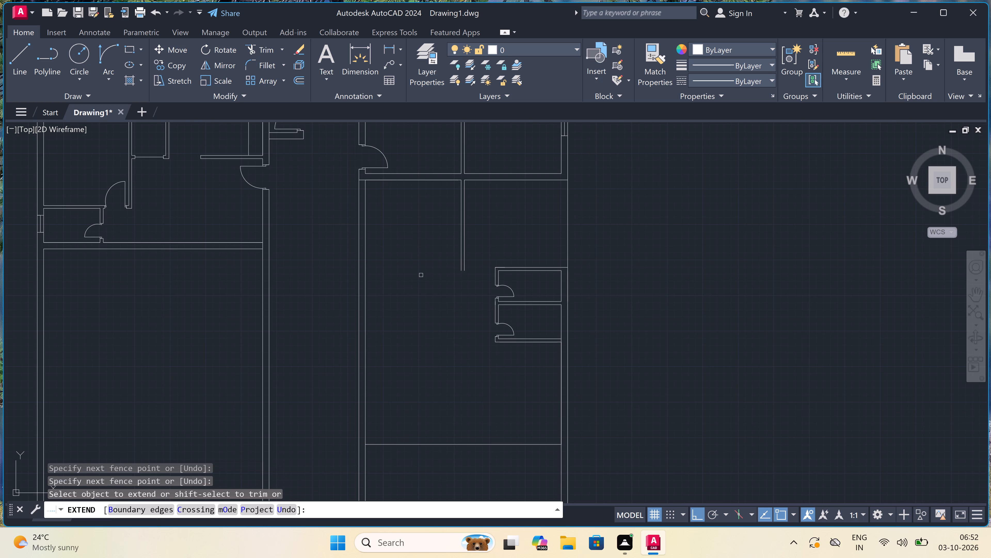
click(421, 272)
click(481, 238)
key(Escape)
Offset the extended south line 4.5" southward, and offset the resulting line another 4.5" southward.
scroll(479, 244, down, 2)
scroll(476, 324, up, 2)
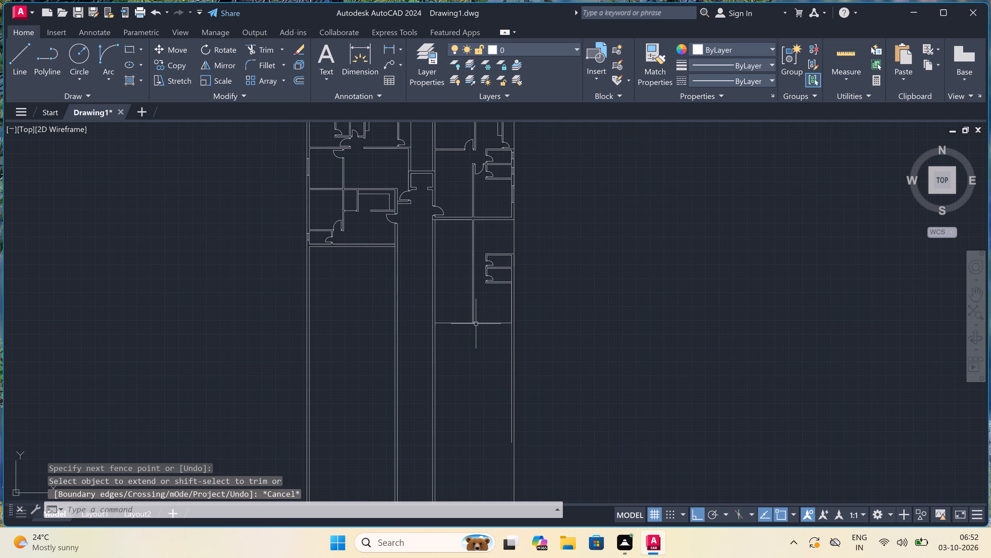
scroll(476, 324, up, 1)
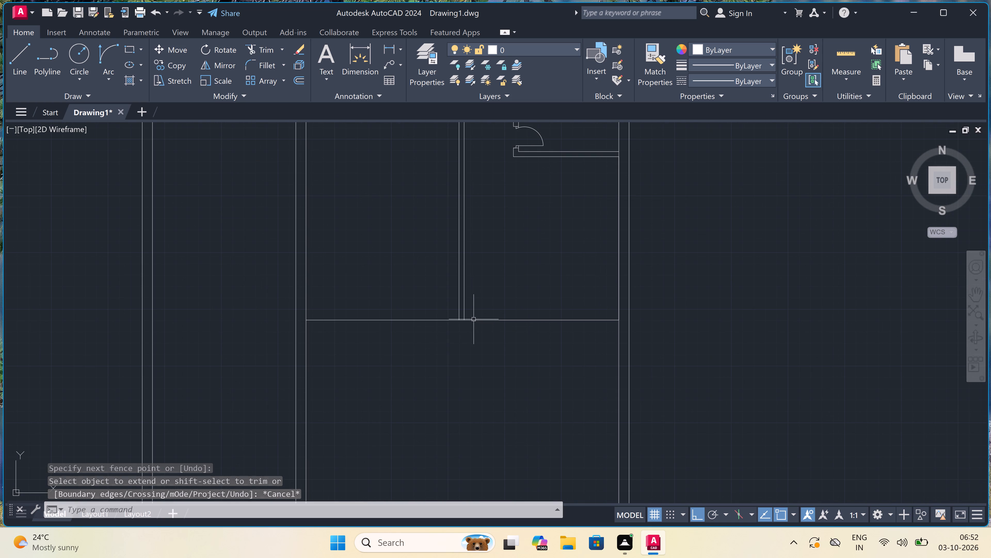
text(o)
key(space)
click(475, 318)
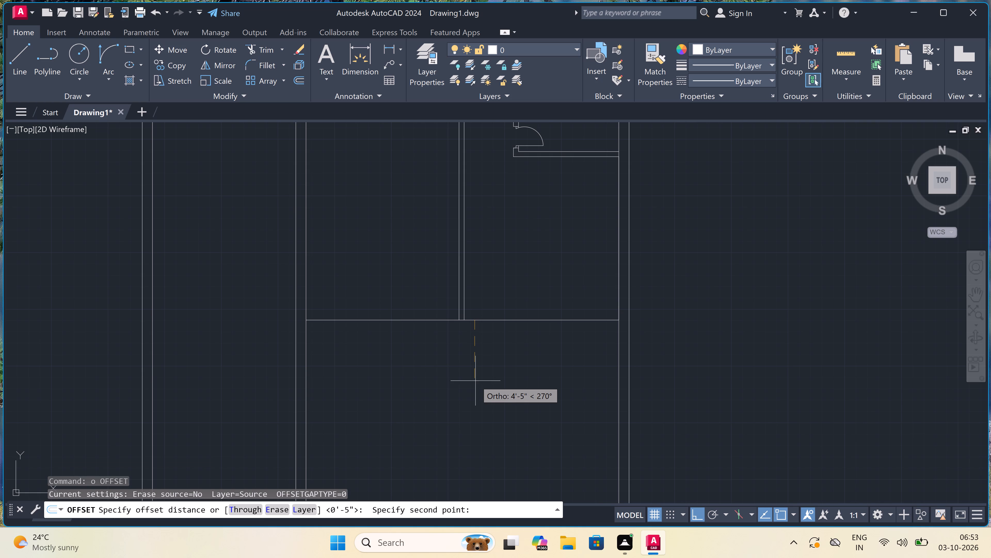
key(4)
text(.5)
text(")
key(space)
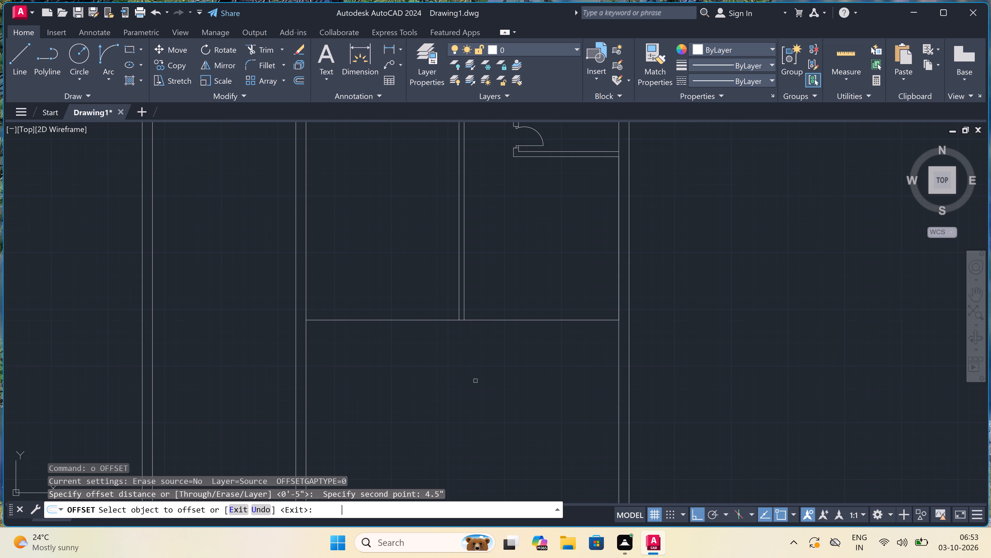
click(484, 320)
click(486, 362)
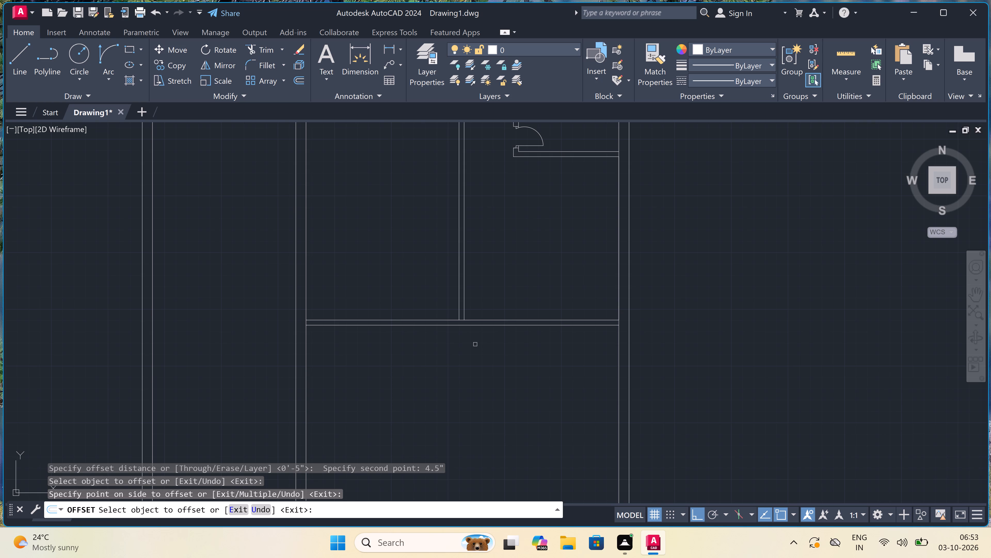
click(394, 325)
click(394, 352)
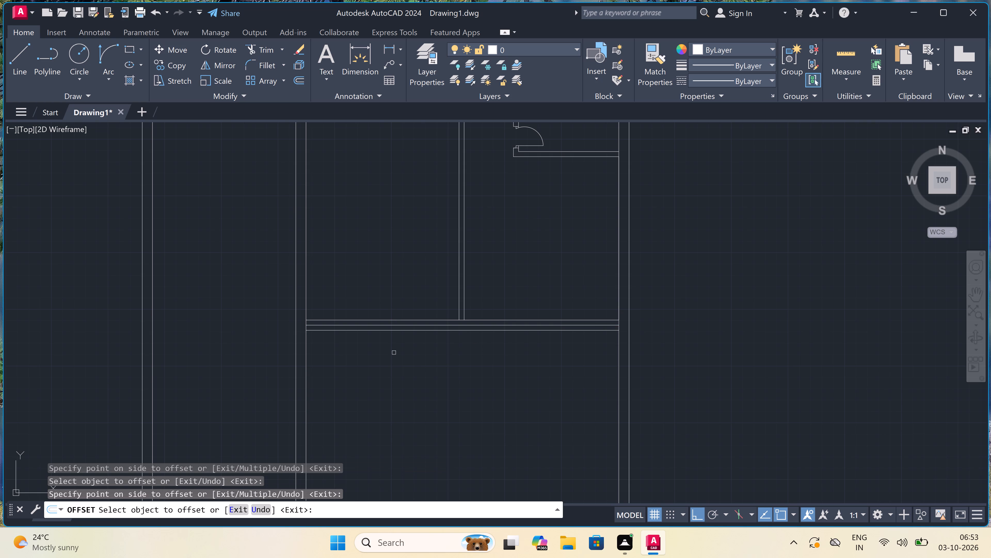
key(Escape)
Draw a line from the partition's southeast end straight south to the southernmost of the three wall lines.
text(l)
key(space)
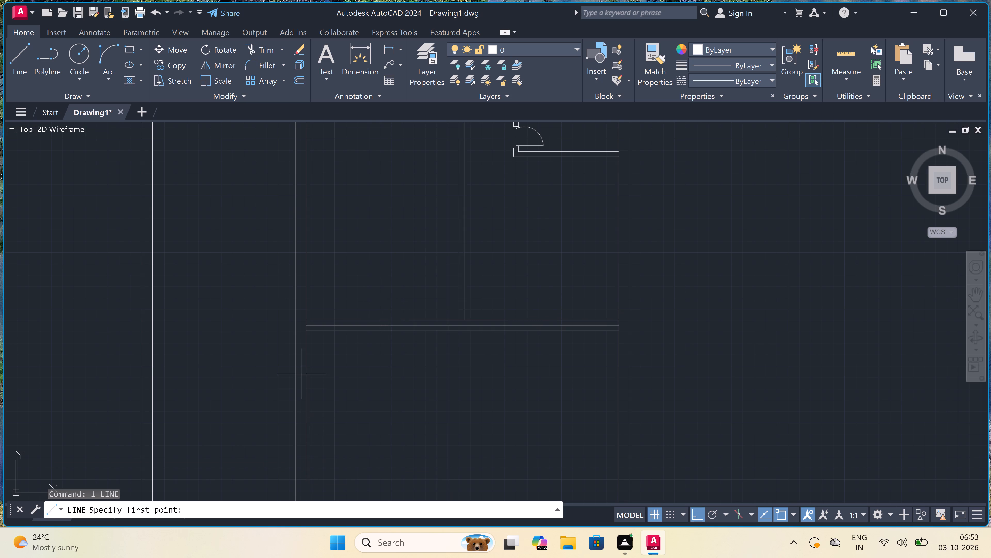
scroll(439, 357, up, 1)
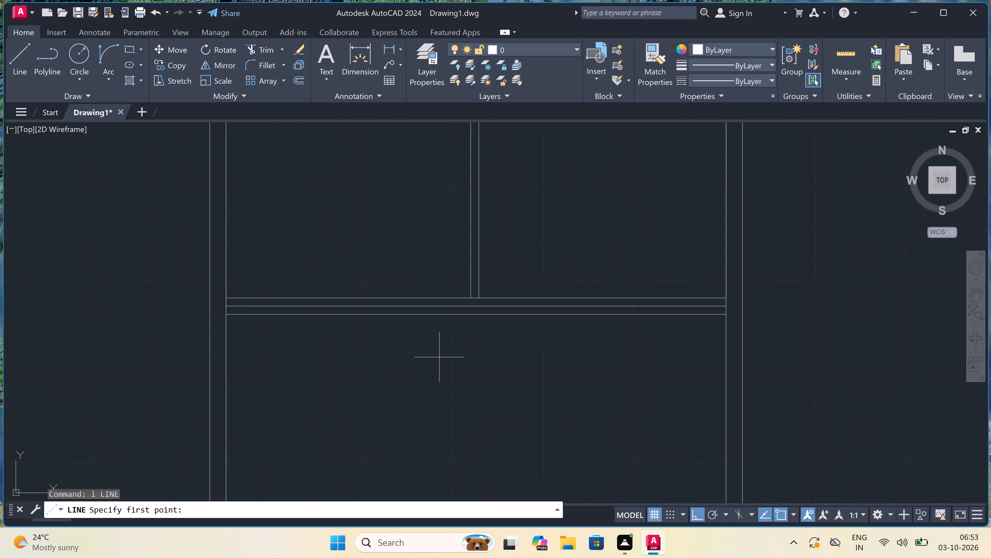
scroll(470, 300, up, 3)
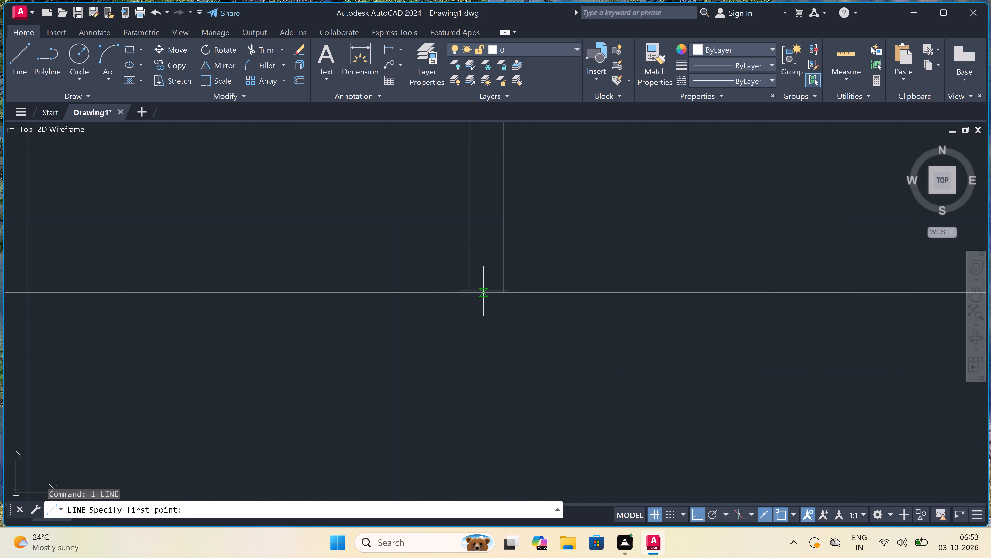
click(505, 292)
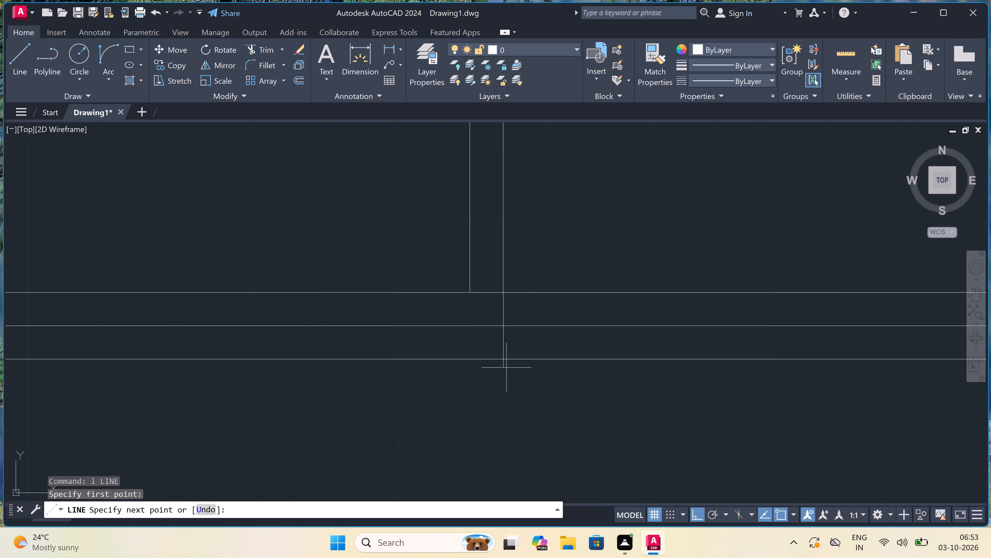
click(506, 357)
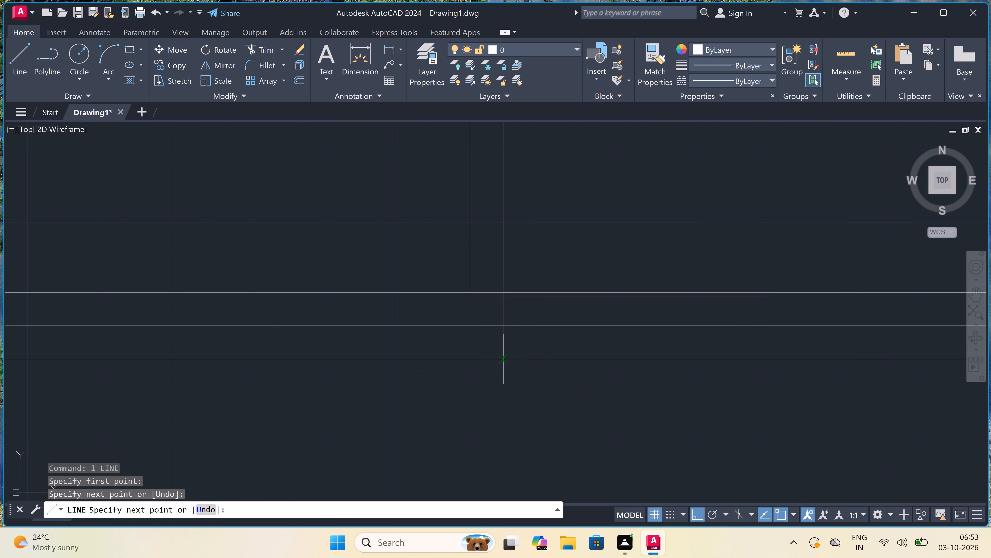
key(Escape)
Trim the middle wall line west of the partition and clear the short segments at the partition and corridor wall junctions.
text(tr)
key(space)
scroll(440, 324, down, 1)
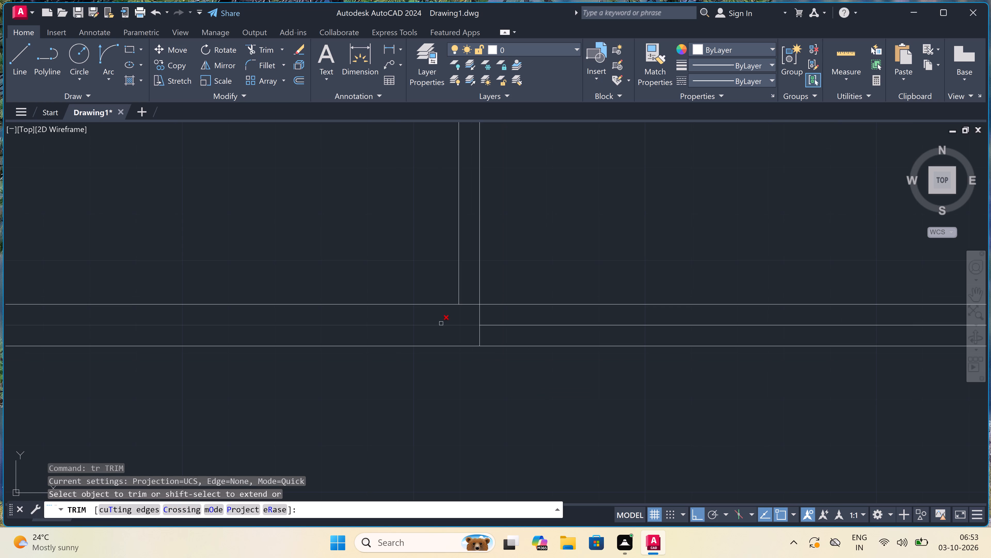
click(441, 324)
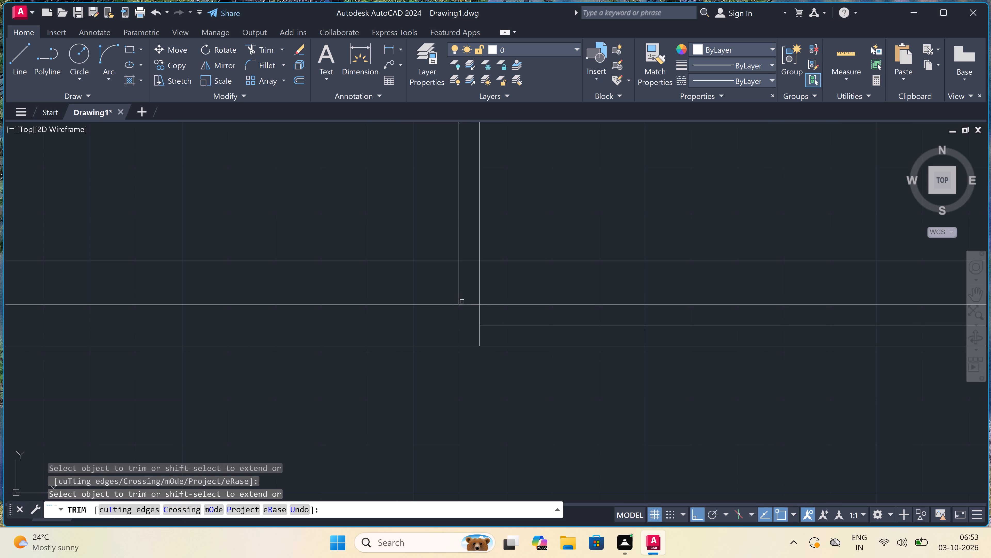
click(462, 302)
click(465, 318)
scroll(464, 316, down, 3)
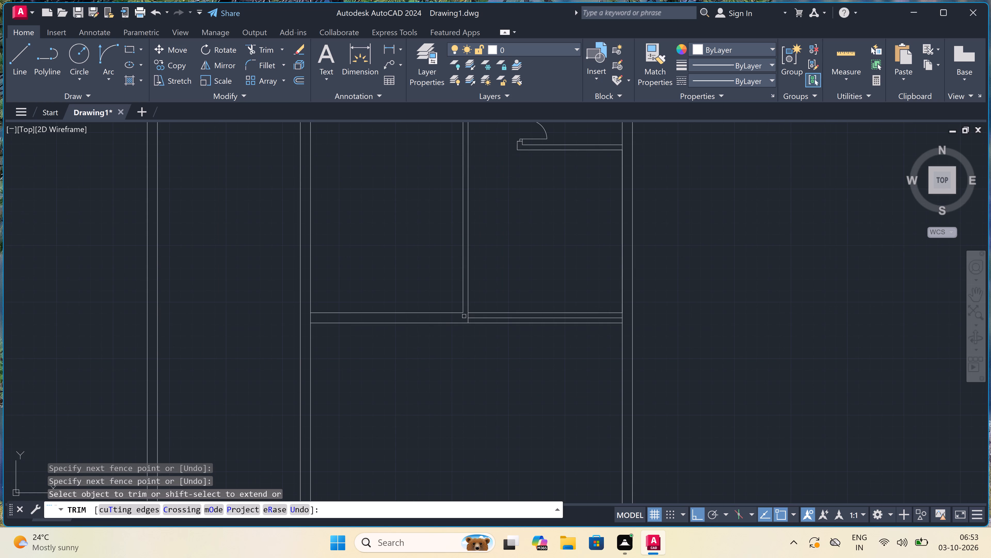
scroll(333, 321, up, 2)
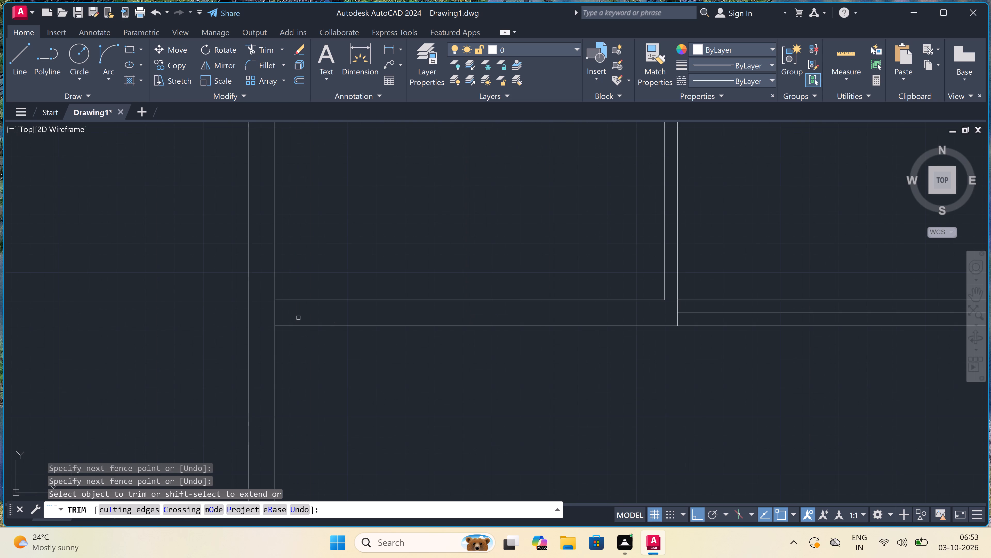
click(262, 319)
click(306, 309)
scroll(306, 309, down, 4)
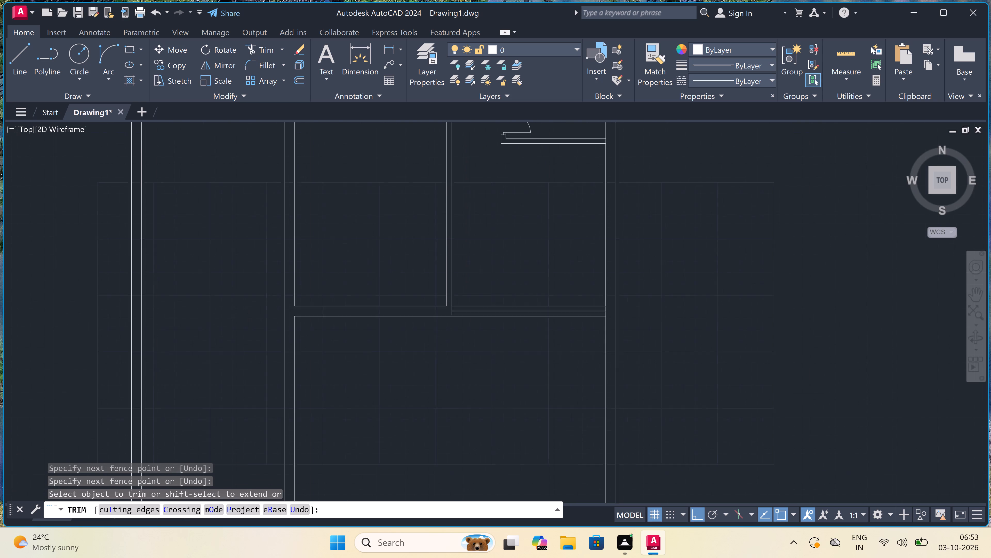
Trim the northernmost wall line east of the partition and the short vertical segment below the middle line.
scroll(348, 299, down, 2)
scroll(349, 298, up, 3)
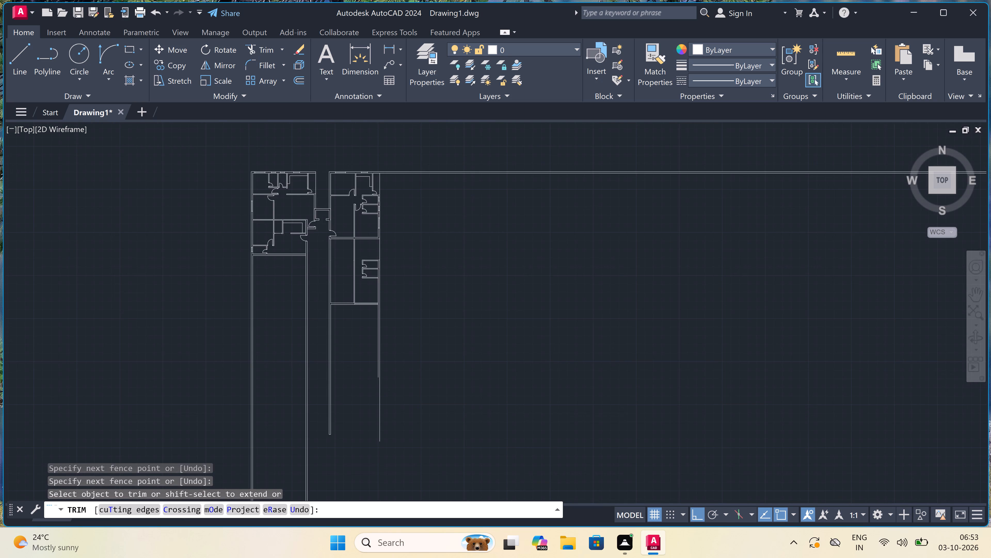
scroll(385, 321, up, 3)
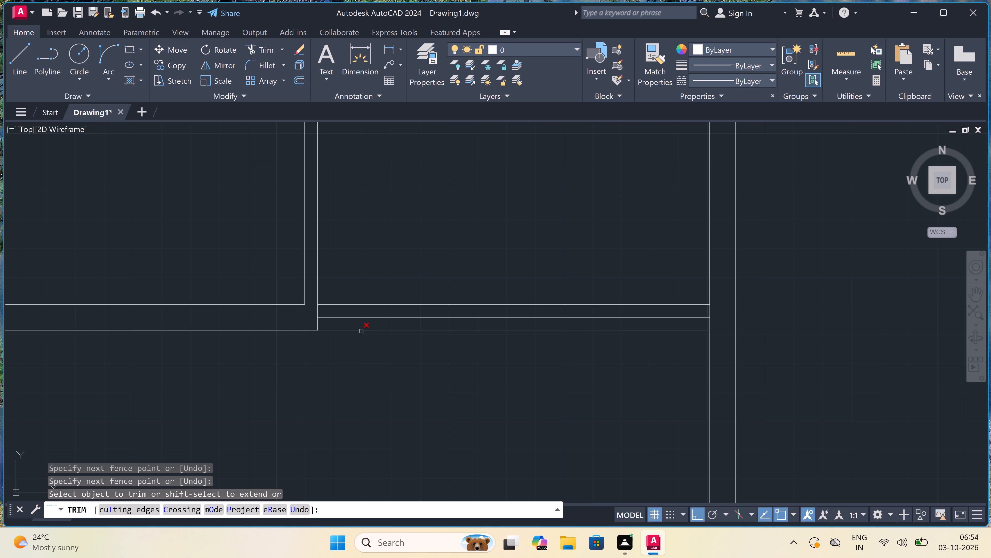
click(355, 303)
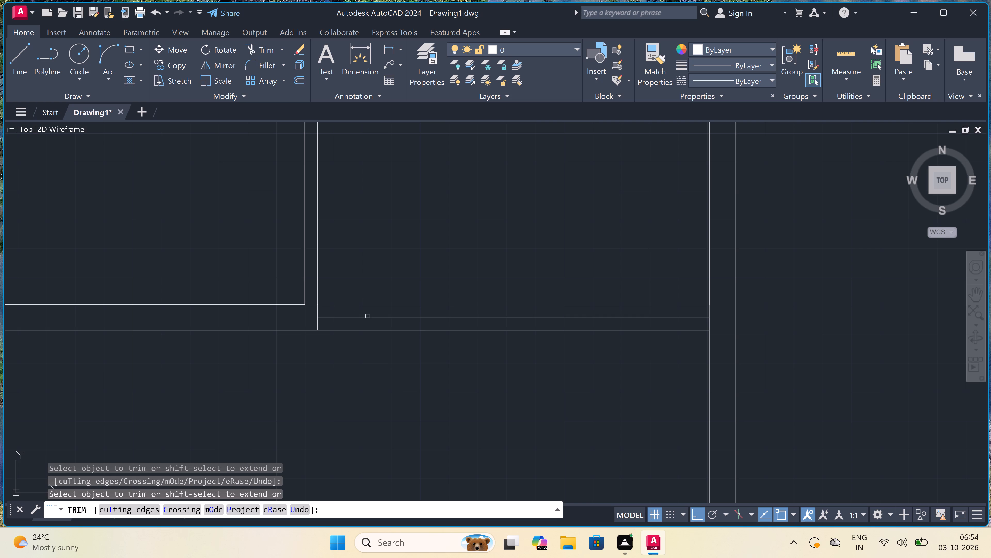
scroll(319, 334, up, 3)
click(294, 301)
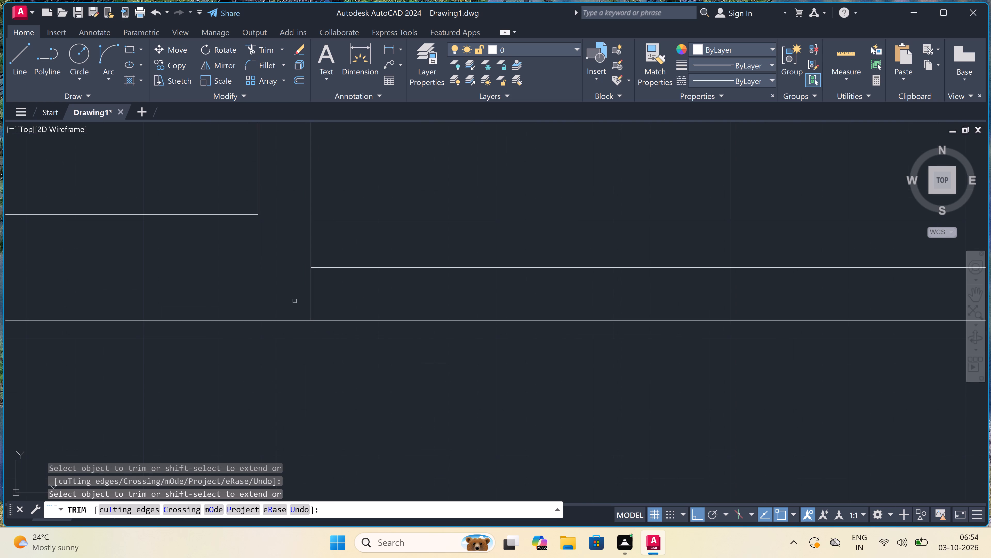
click(394, 297)
scroll(325, 305, down, 5)
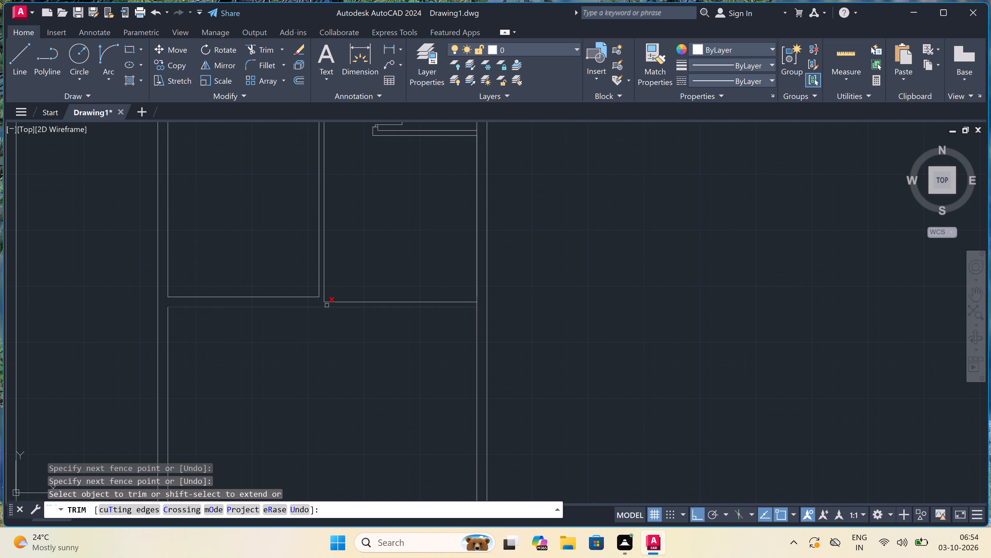
scroll(376, 339, up, 2)
key(Escape)
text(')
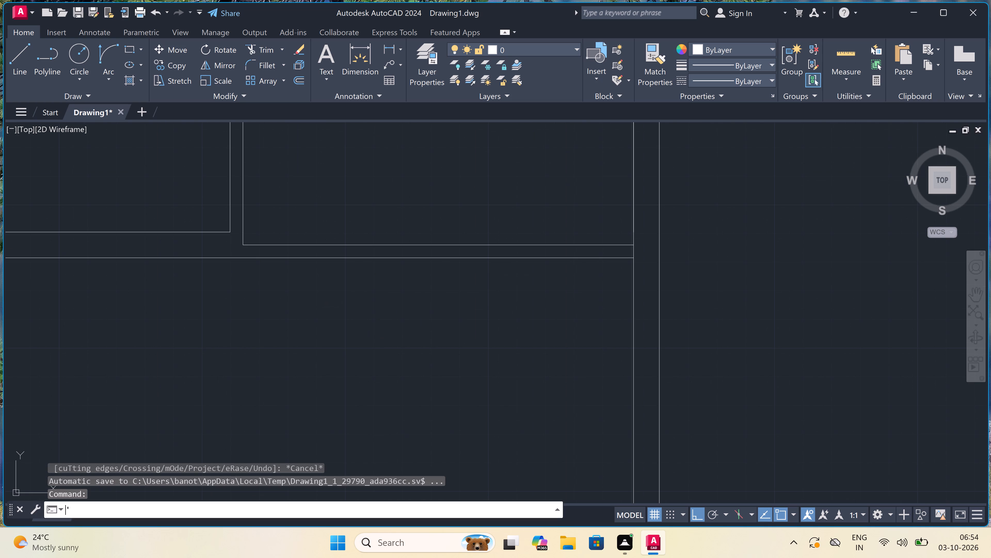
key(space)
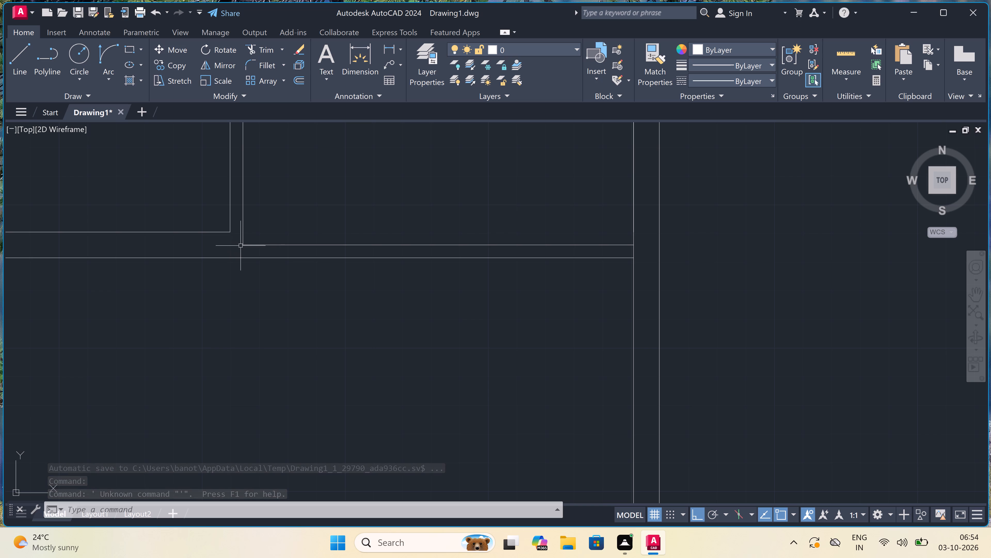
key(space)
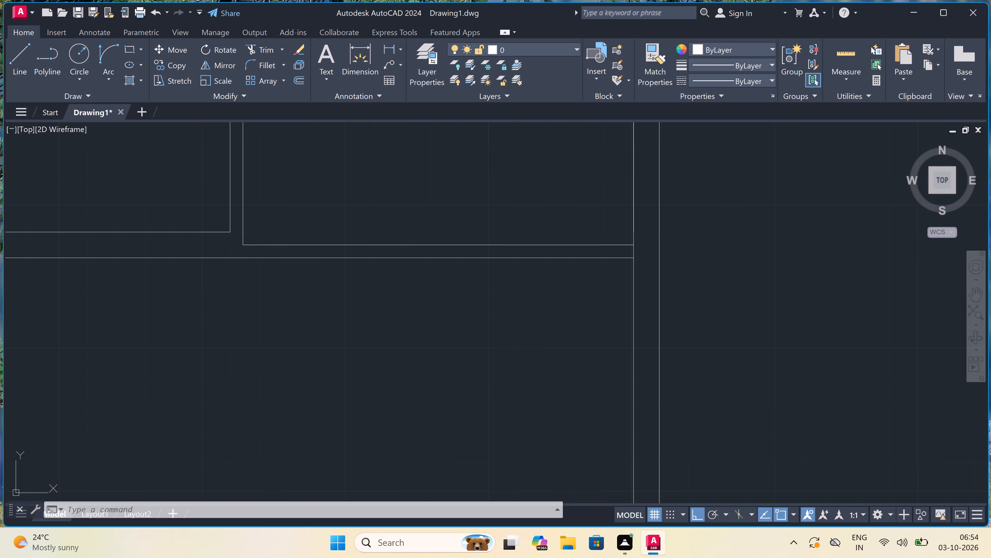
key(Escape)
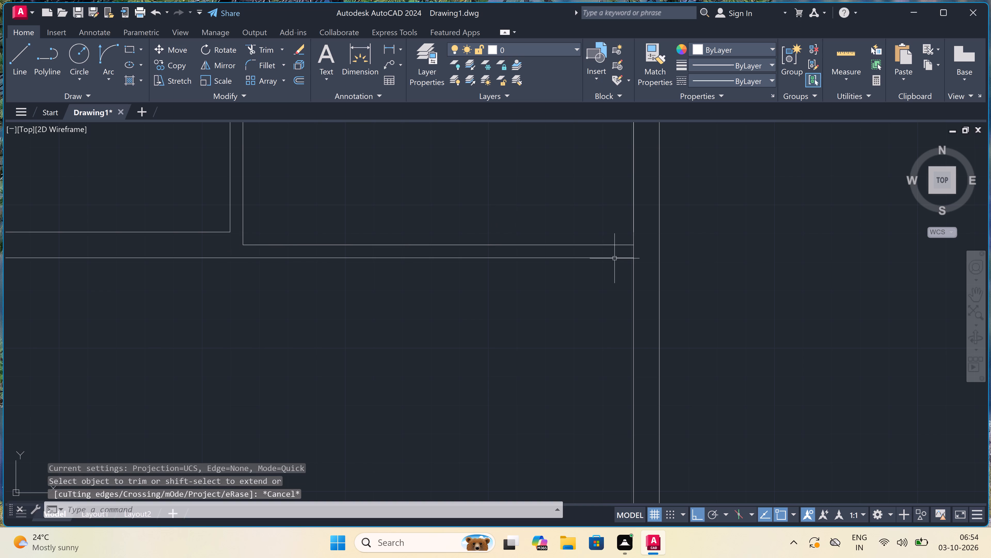
Draw the small space's outline: 3'3" south along the east wall, west to align with the partition, and north to the wall.
text(l)
key(space)
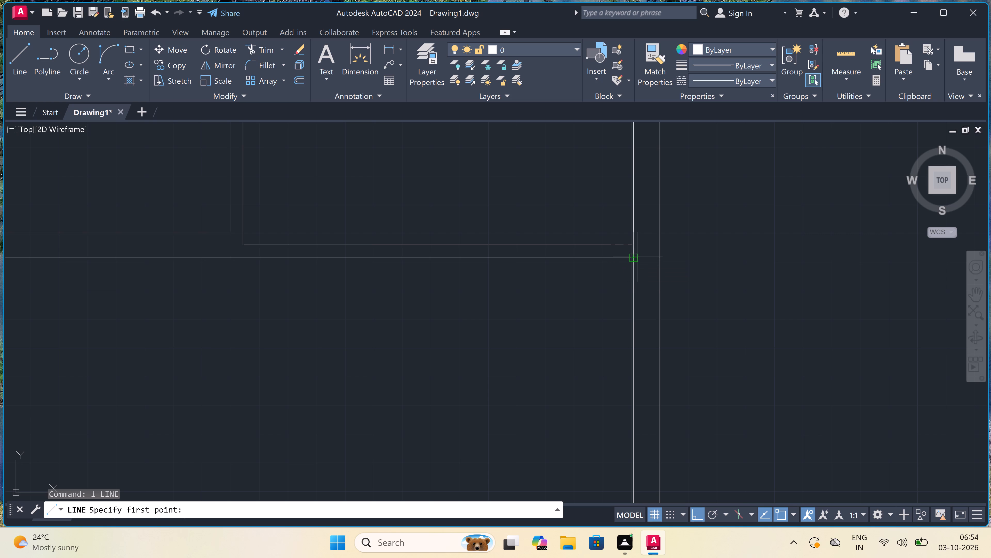
click(637, 257)
key(3)
text('3)
text(")
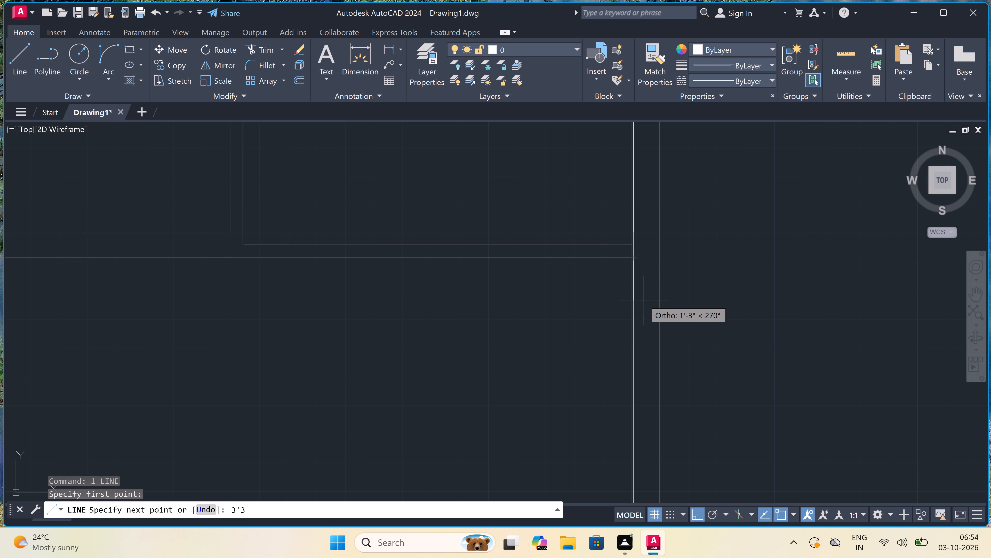
key(space)
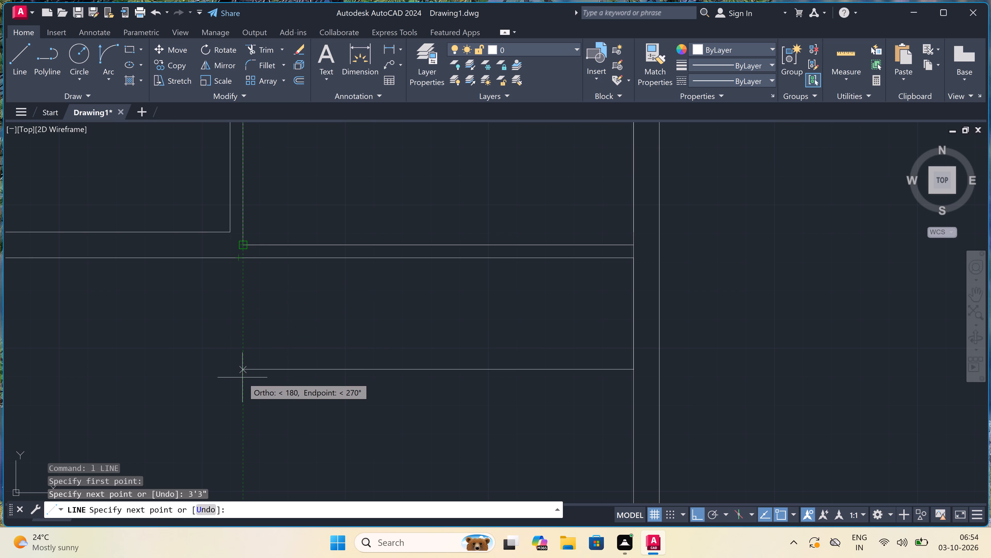
click(241, 370)
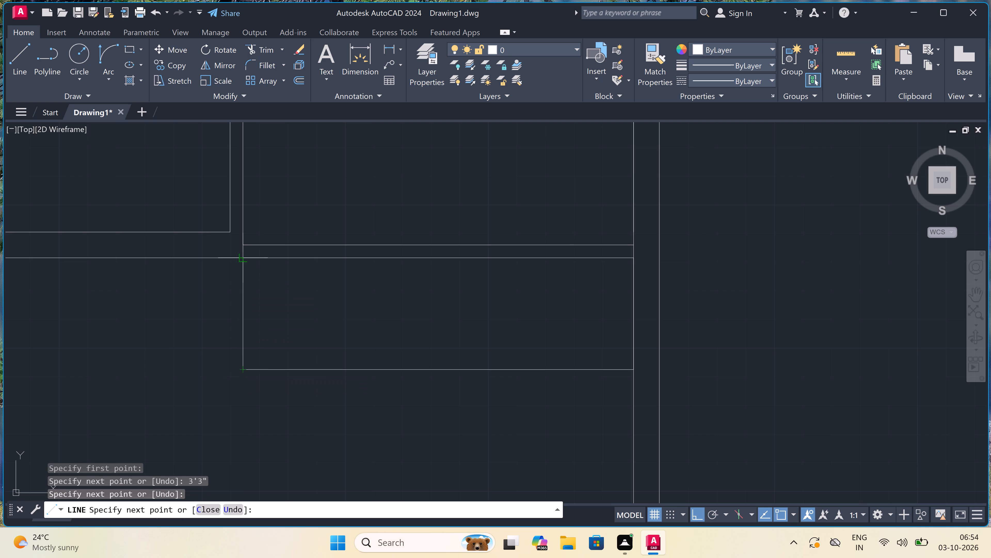
click(244, 262)
key(Escape)
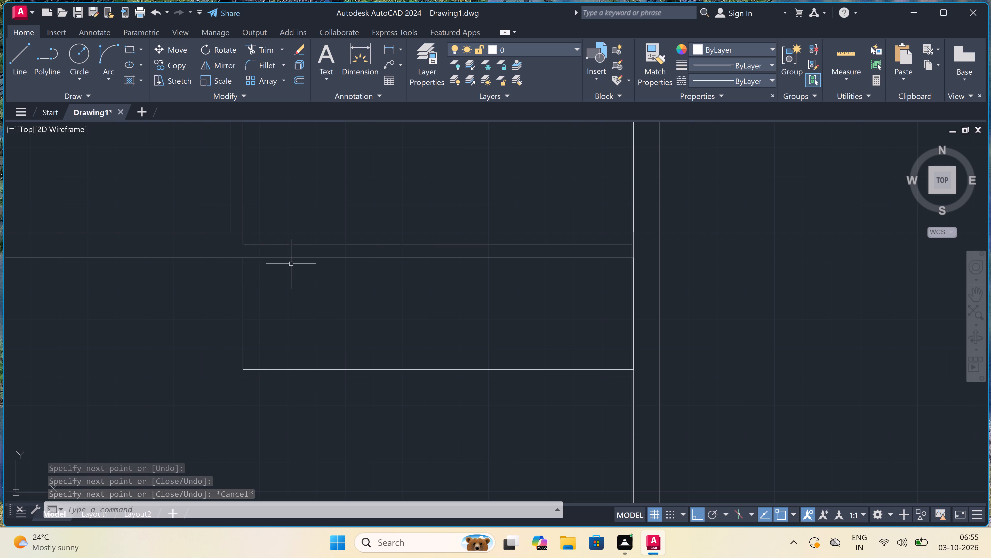
Draw the west door jamb across the south wall near the partition, with a 2" stop and a 2' door leaf southward.
key(space)
scroll(258, 249, up, 3)
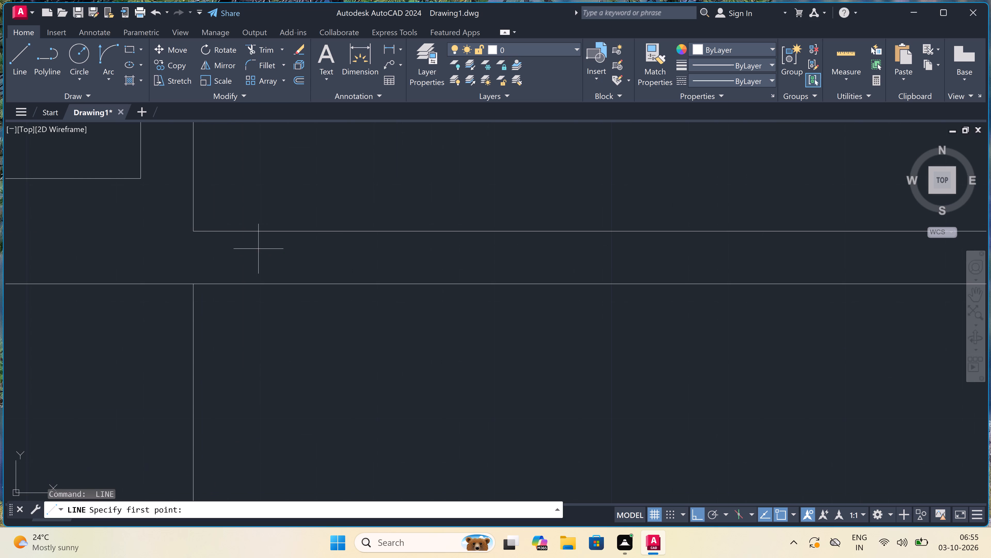
click(242, 234)
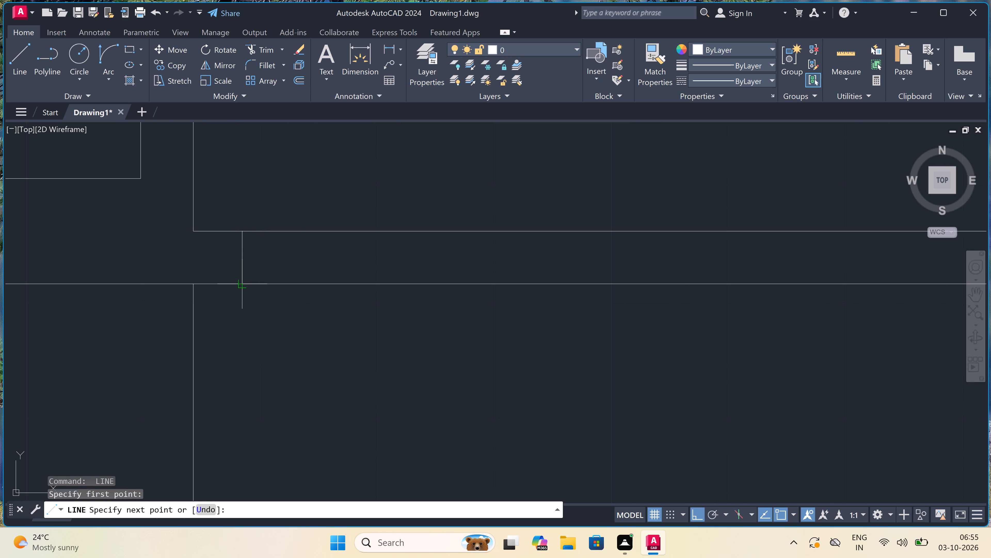
click(245, 284)
click(244, 252)
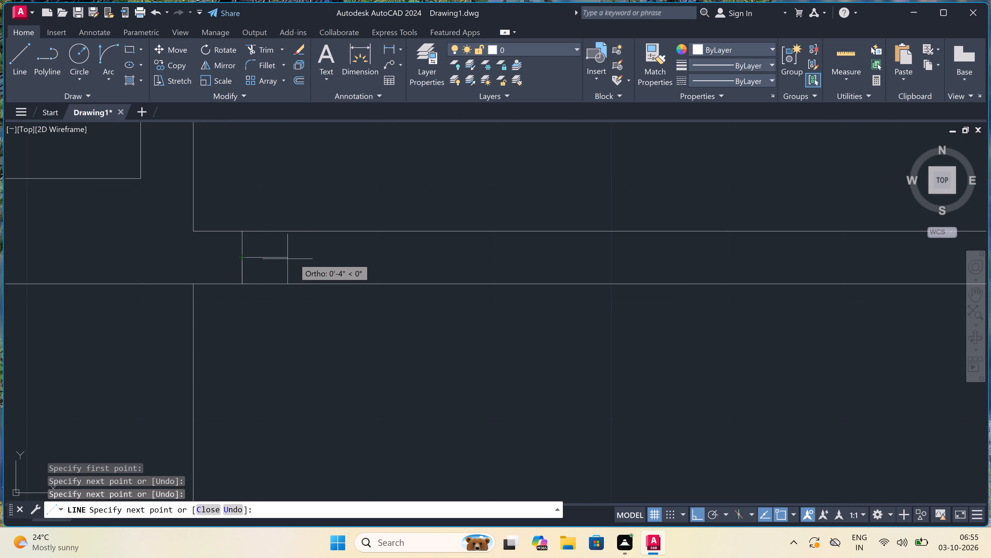
text(2")
key(space)
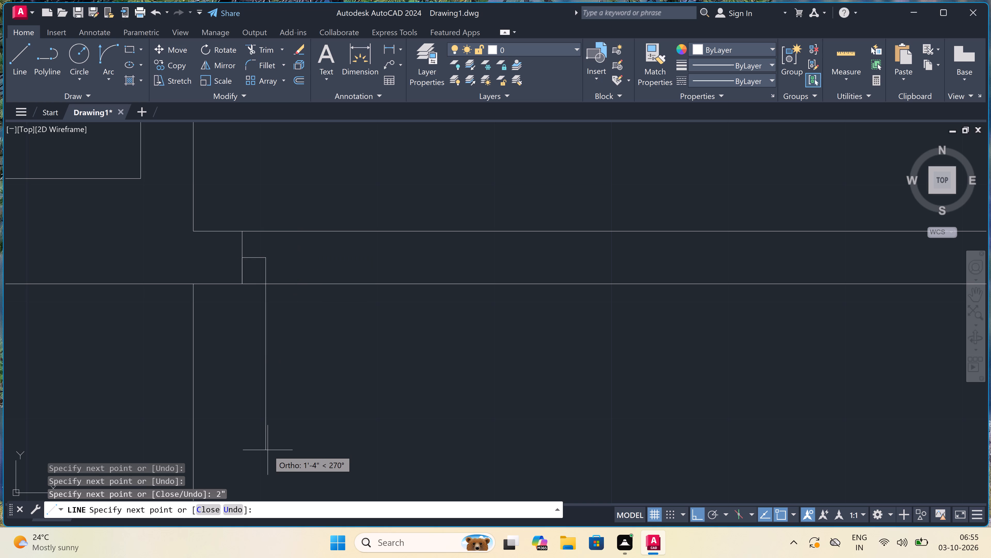
text(2')
key(space)
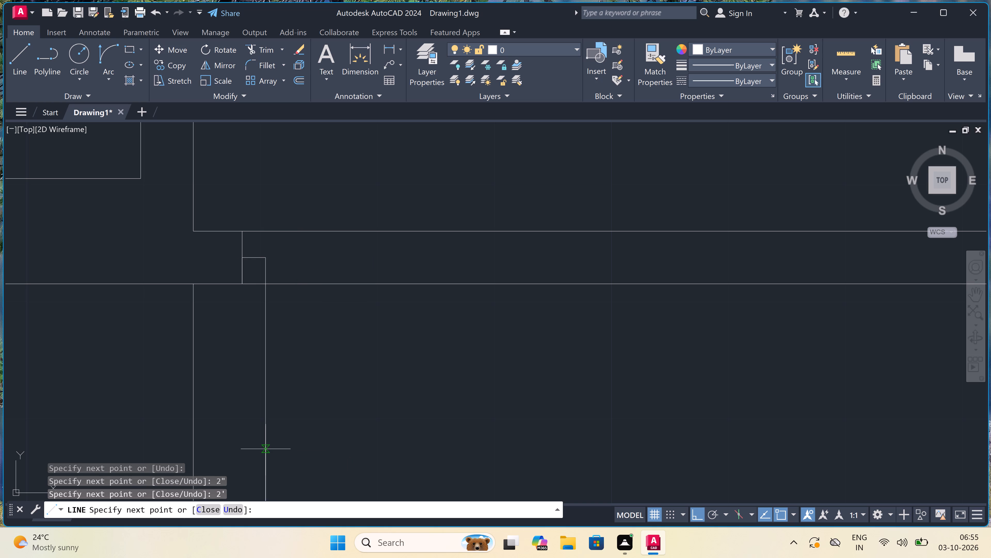
key(Escape)
scroll(283, 381, down, 5)
scroll(280, 411, up, 3)
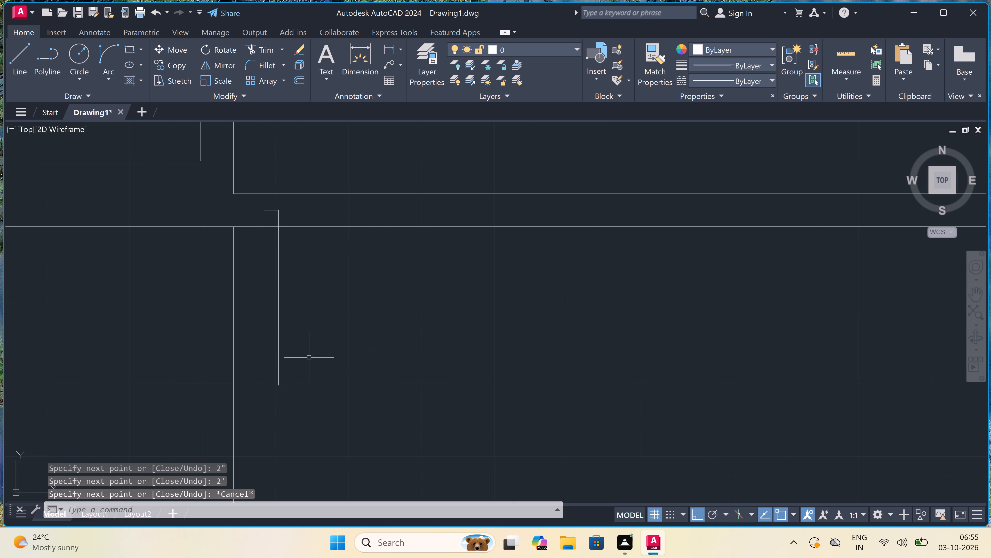
Draw the east door jamb across the wall, with a 2" stop pointing west from its midpoint.
key(space)
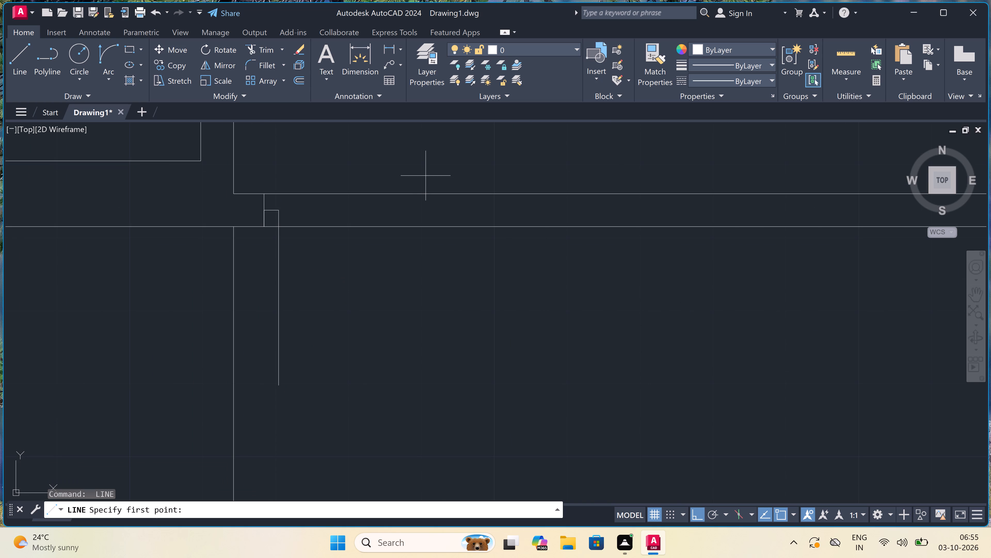
click(430, 195)
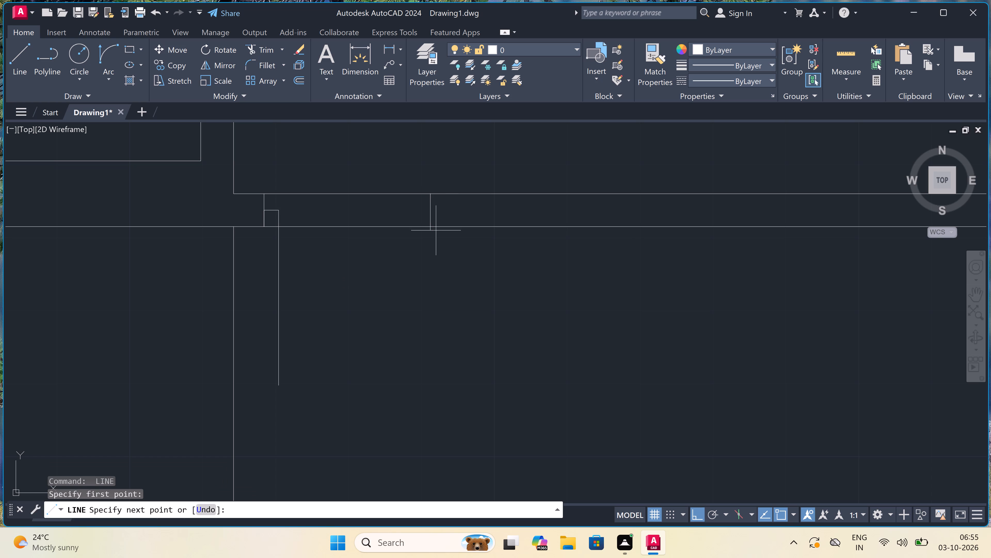
click(431, 227)
click(430, 209)
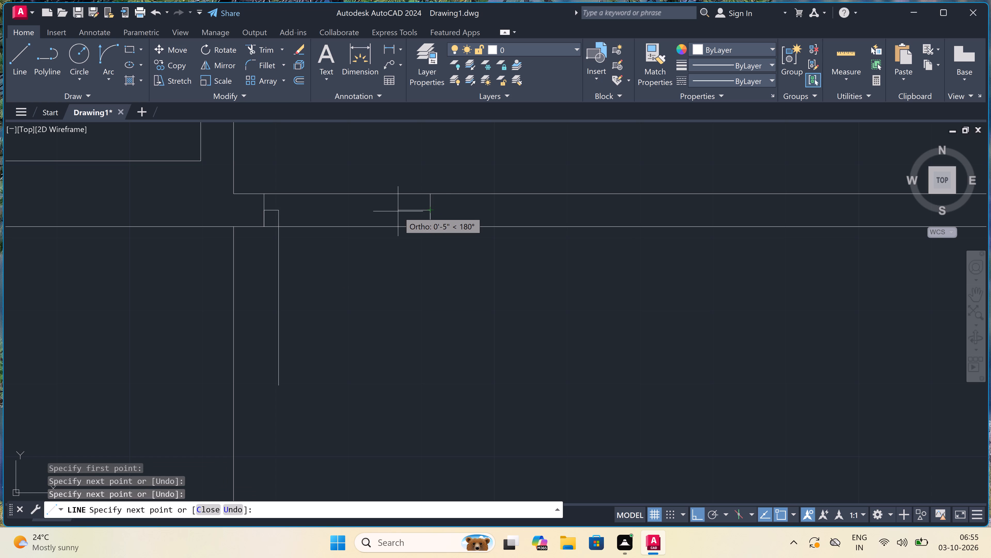
text(2")
key(space)
key(Escape)
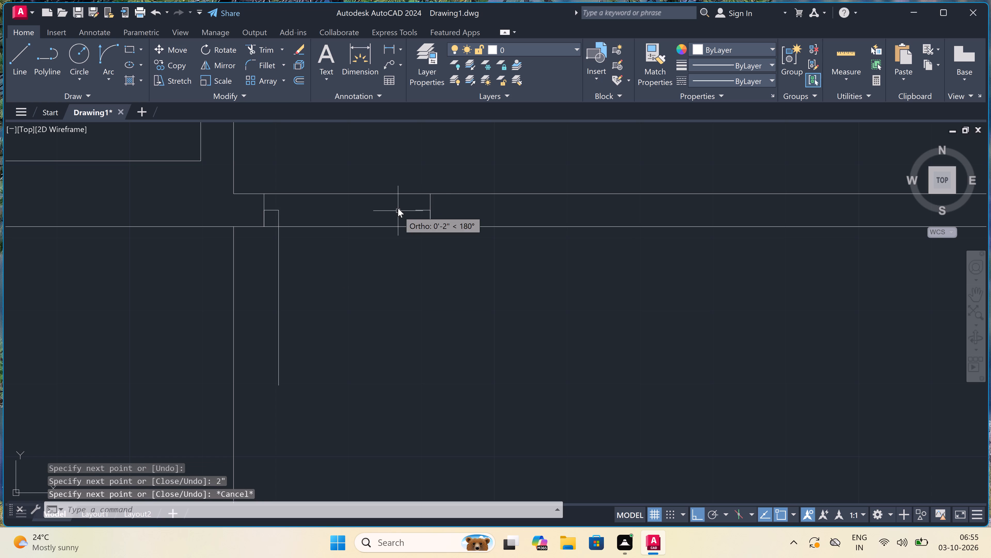
Draw the door swing arc from the leaf's south end to the east jamb's stop.
click(109, 48)
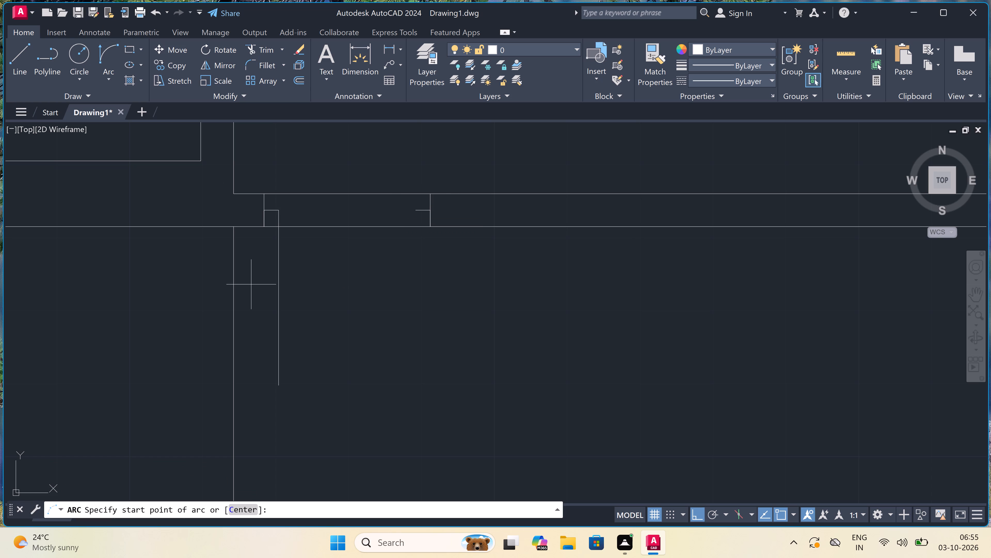
click(283, 387)
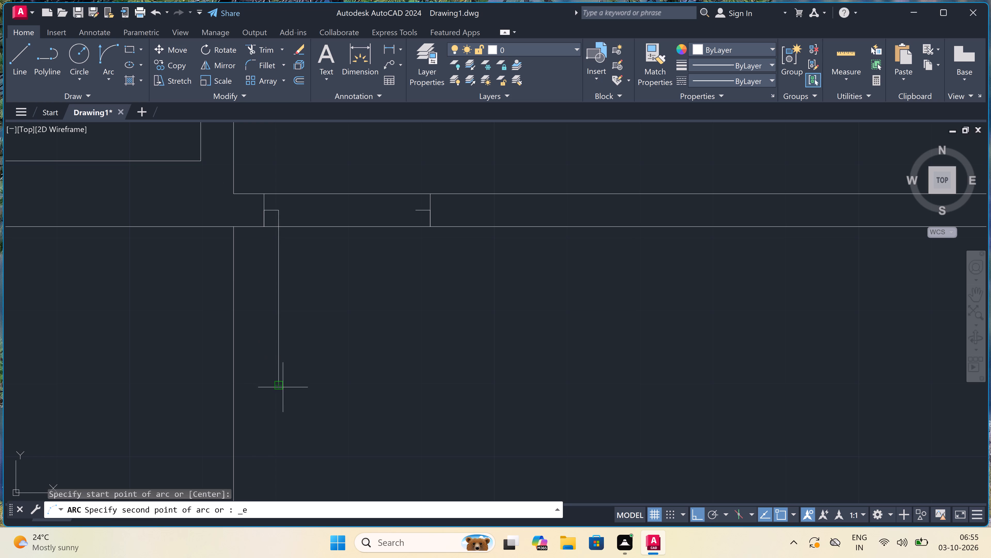
click(423, 210)
click(458, 281)
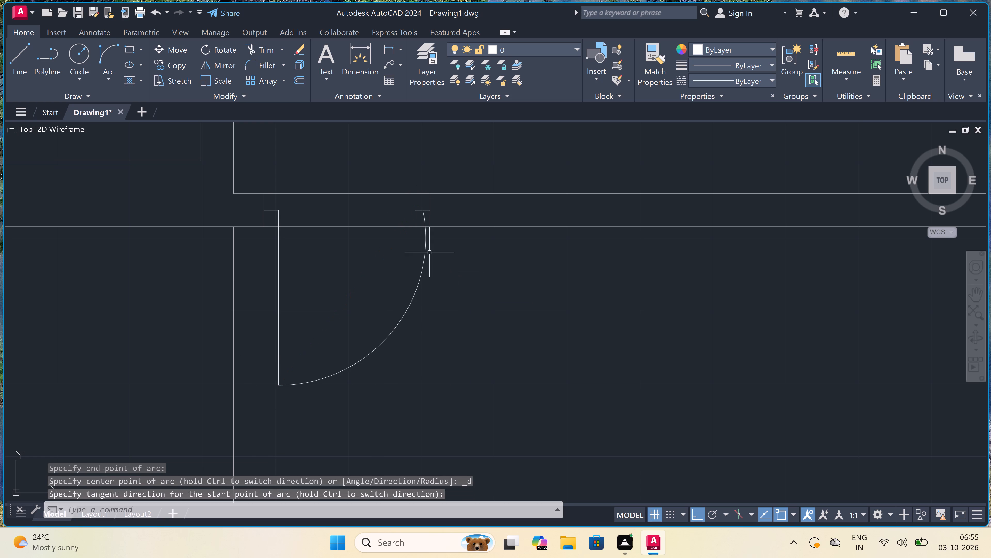
Trim the door stop's overhang past the arc and the two wall lines across the door opening.
key(t)
key(r)
key(space)
scroll(412, 211, up, 1)
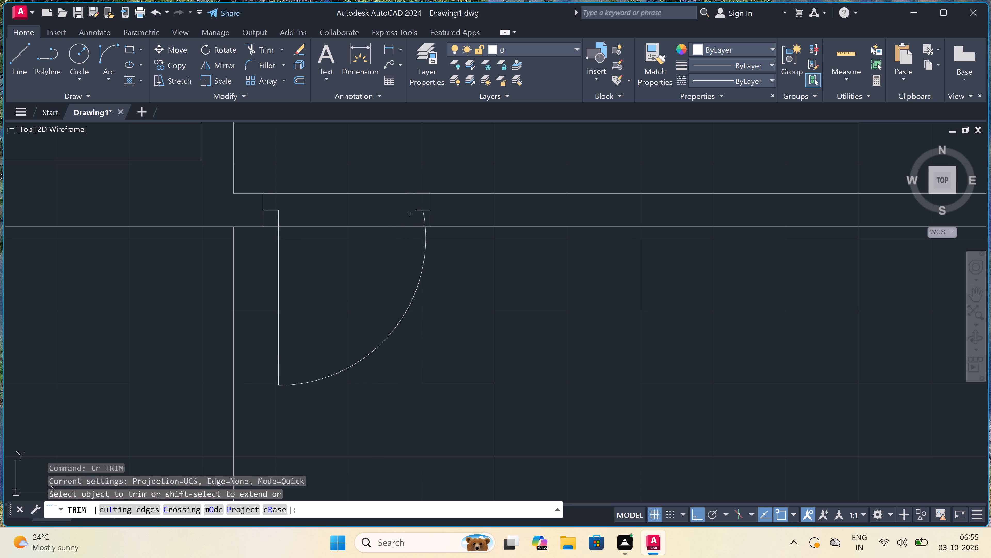
scroll(412, 211, up, 2)
click(430, 187)
click(434, 260)
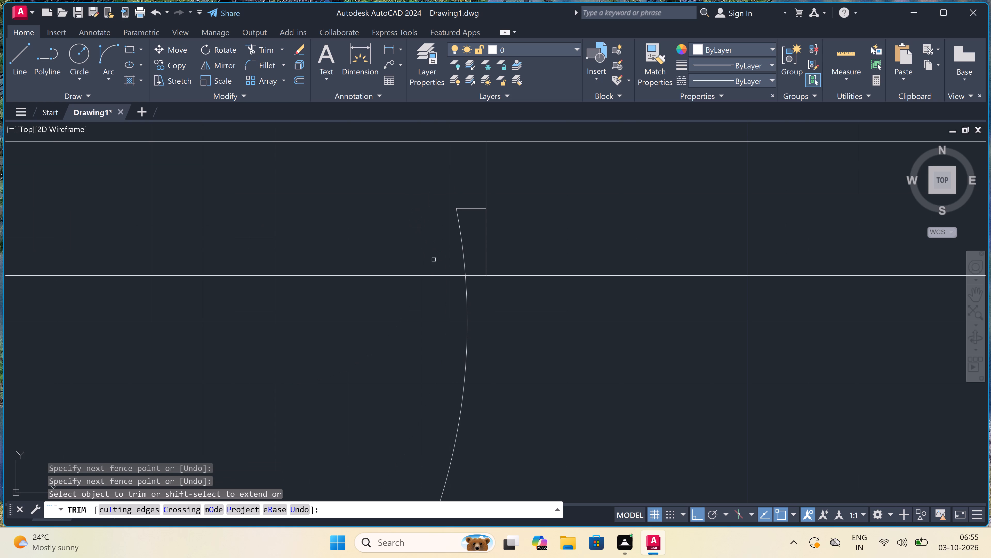
scroll(399, 267, down, 4)
drag(342, 306, 348, 297)
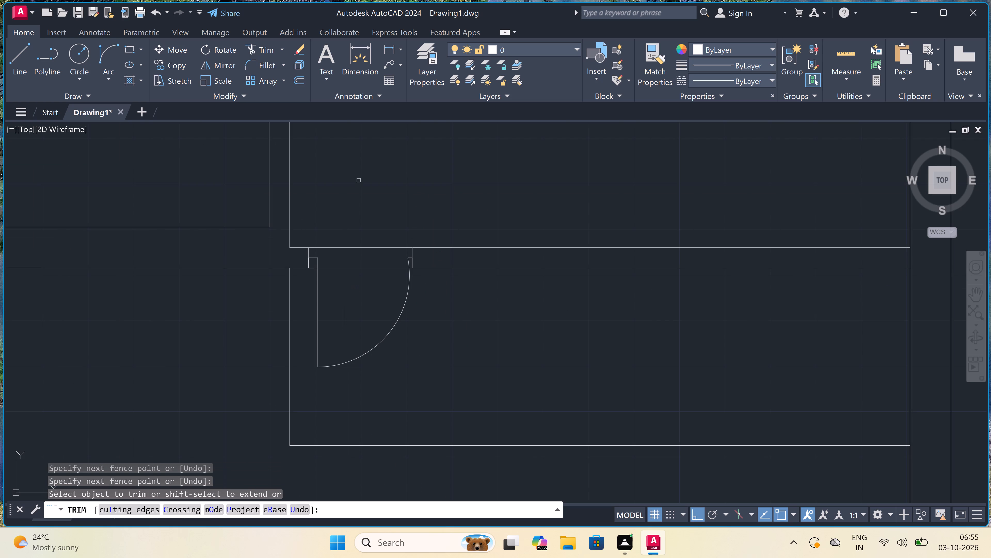
click(358, 180)
click(345, 292)
scroll(348, 284, down, 3)
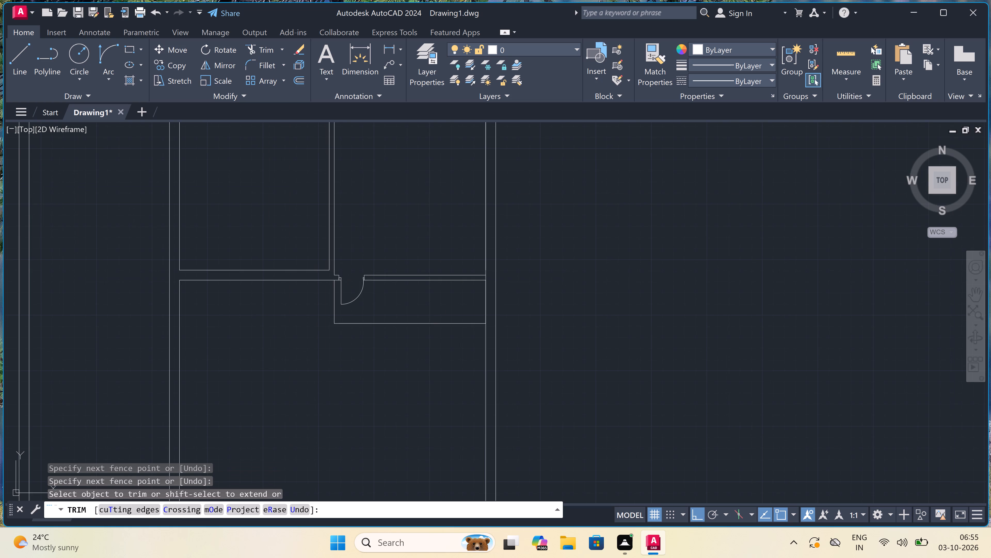
Trim the east wall's inner line between the two lines of the southeast room's south wall.
scroll(476, 273, up, 4)
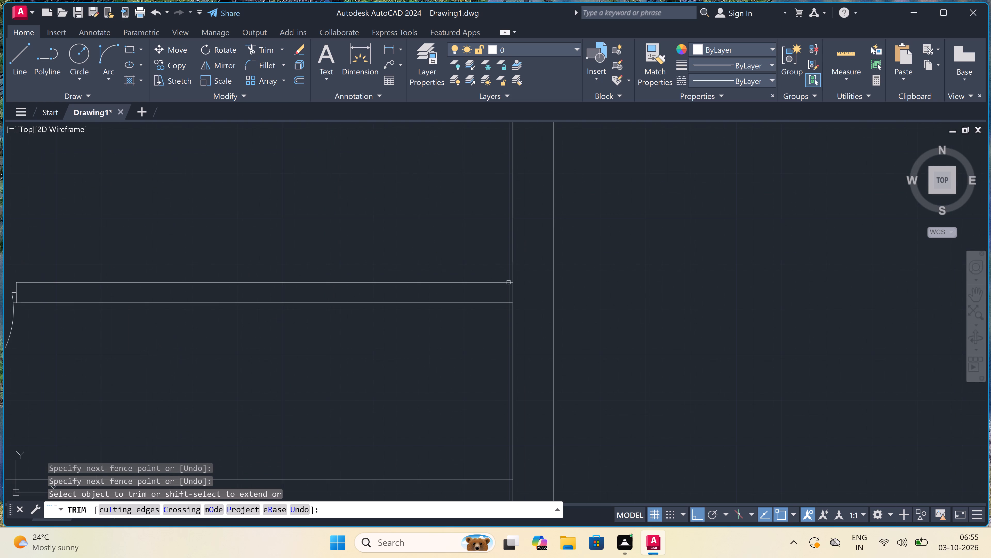
scroll(507, 293, up, 3)
drag(510, 293, 512, 293)
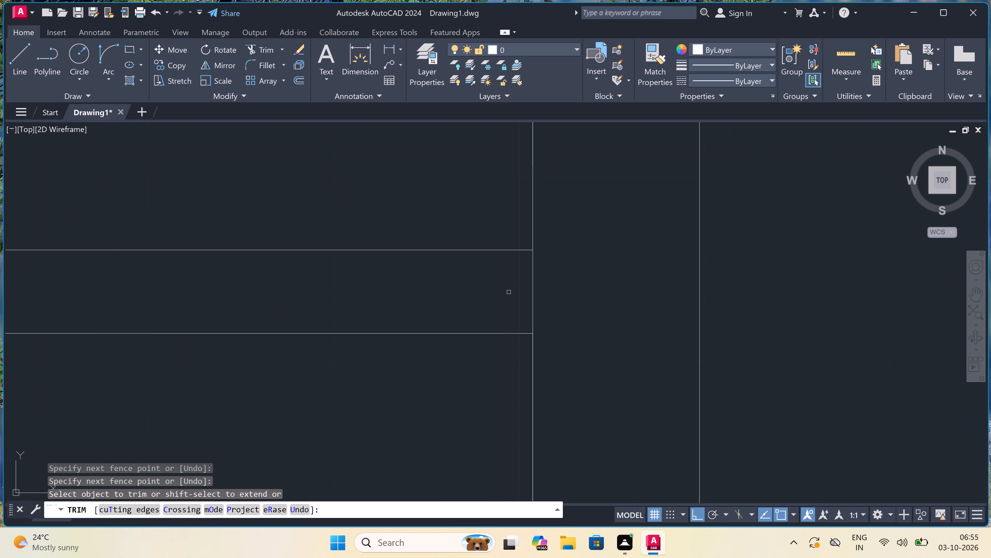
click(592, 270)
scroll(415, 279, down, 6)
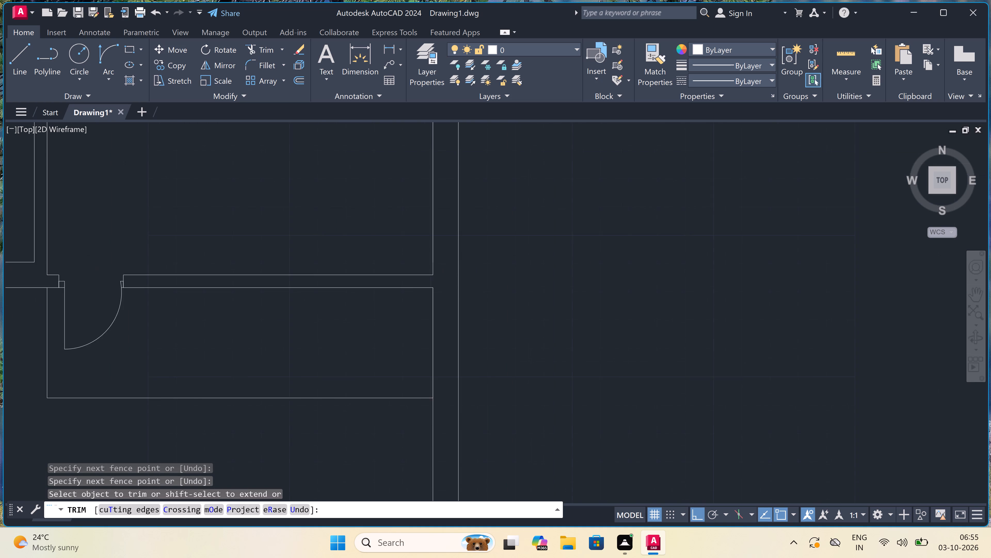
scroll(414, 279, down, 2)
scroll(346, 277, down, 2)
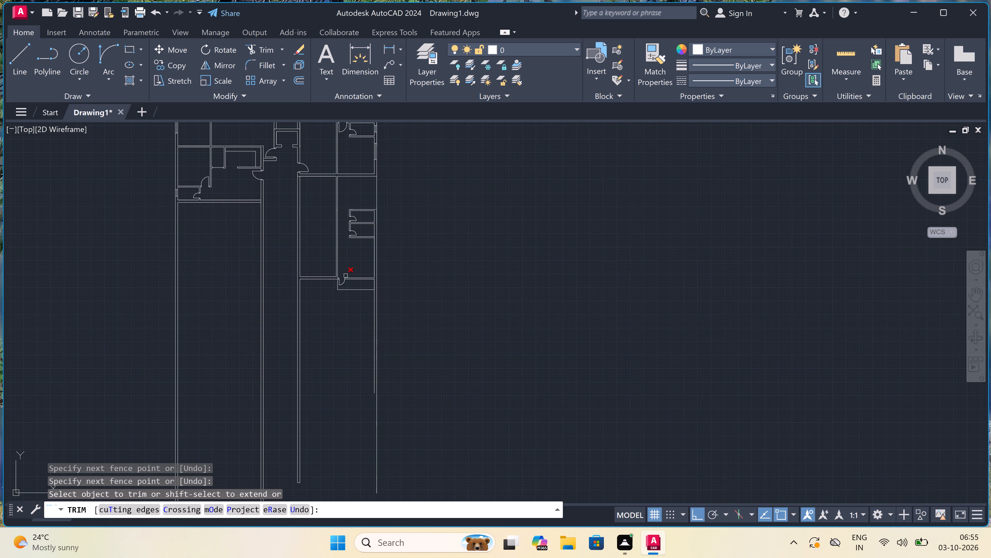
scroll(344, 247, up, 3)
key(Escape)
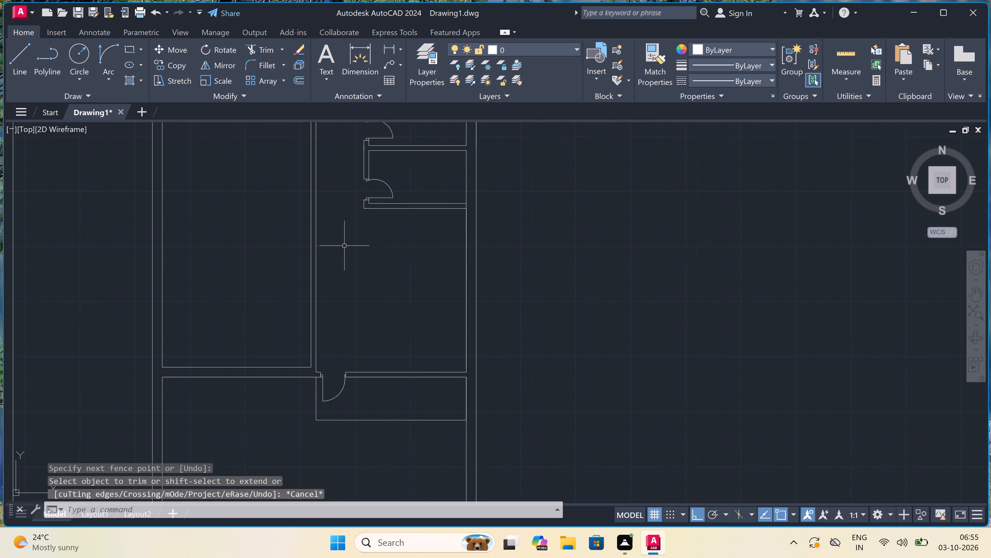
Extend both lines of the southern small room's south wall westward to the long partition.
scroll(344, 246, down, 2)
scroll(338, 230, up, 3)
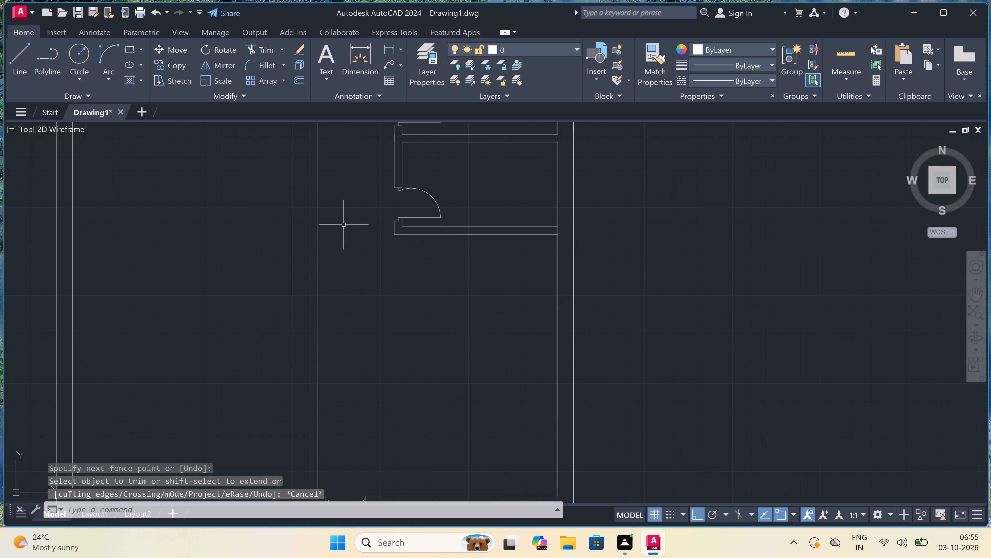
key(e)
key(x)
key(space)
click(465, 223)
click(469, 263)
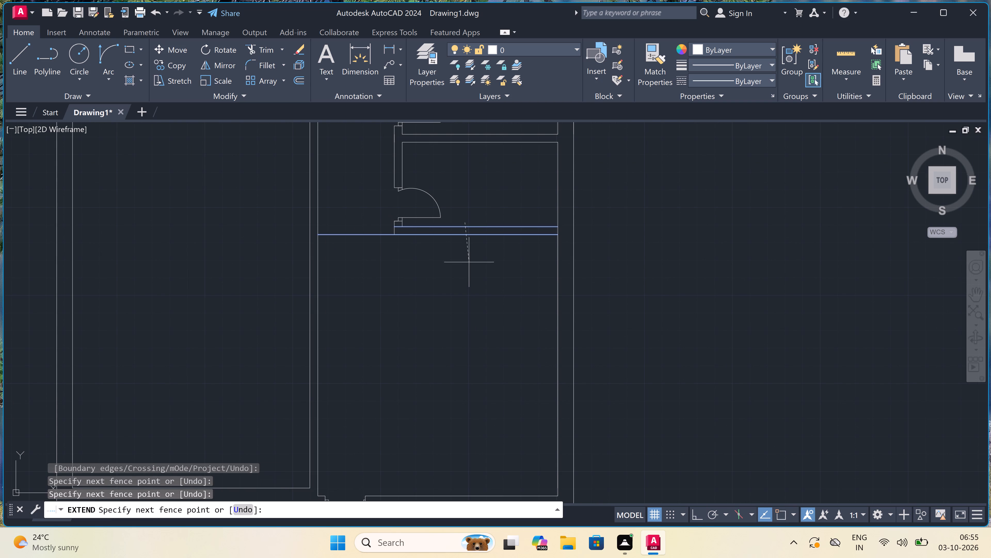
click(474, 216)
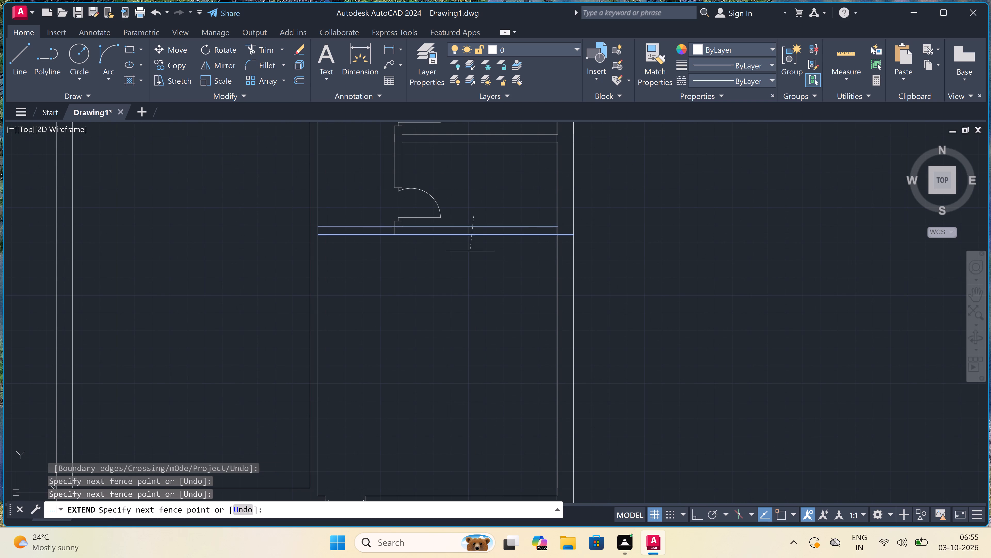
click(470, 252)
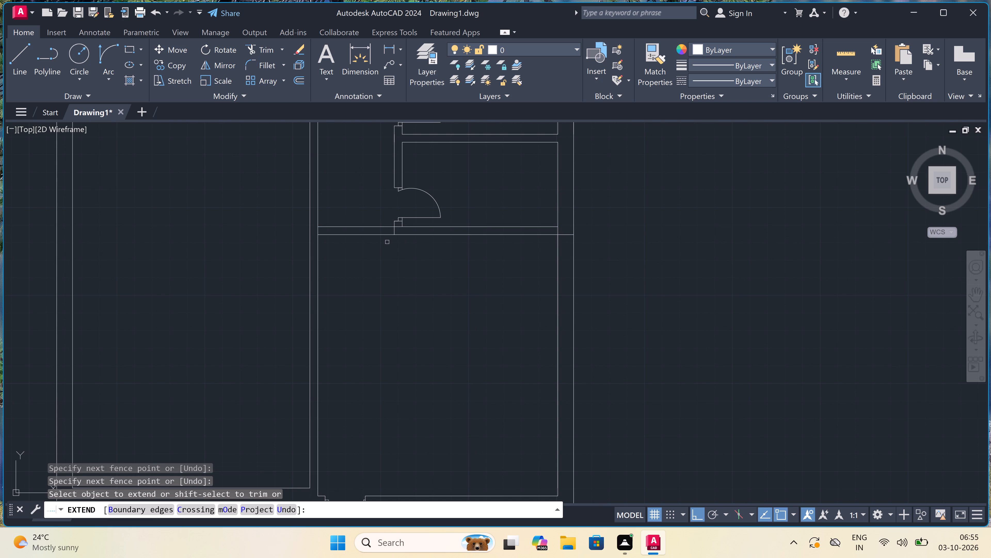
click(324, 227)
key(Escape)
Trim the southern small room's south wall overlaps at the east wall and the line crossing the west partition's end.
key(r)
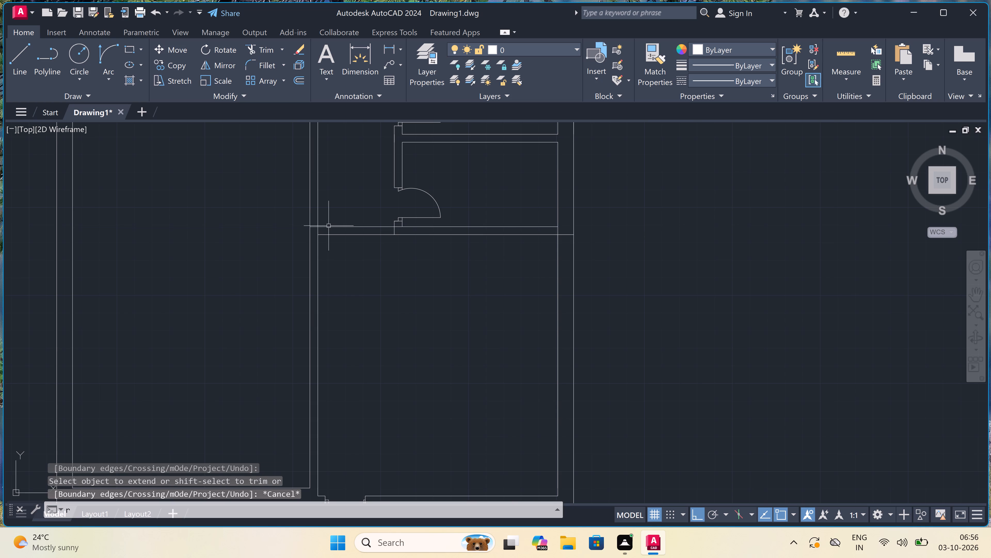
key(Escape)
text(tr)
key(space)
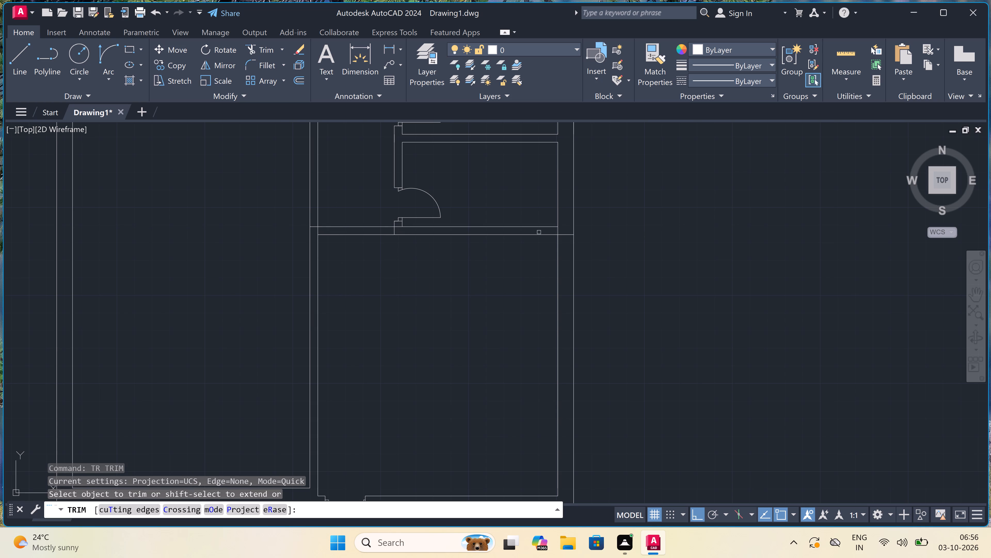
click(565, 234)
scroll(556, 227, up, 3)
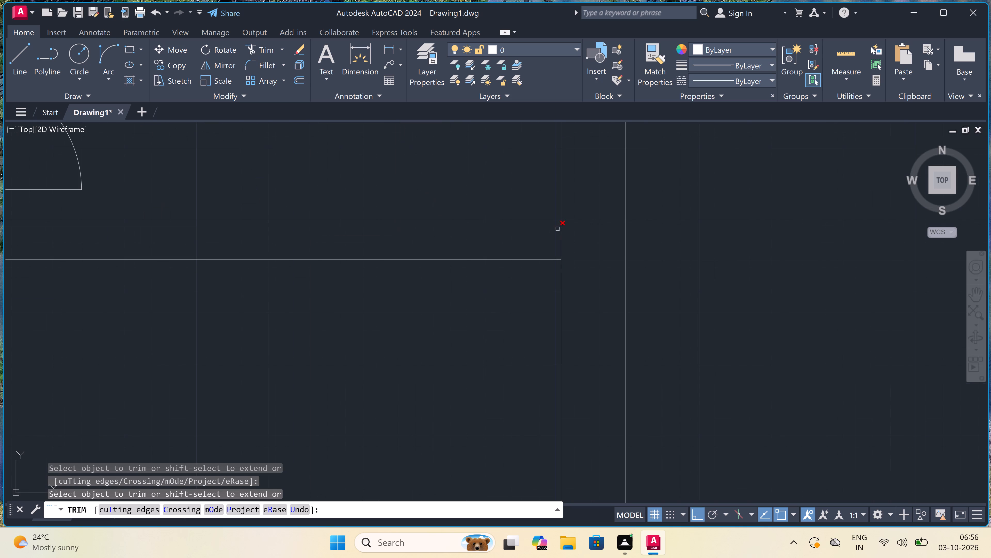
drag(559, 244, 563, 244)
click(587, 234)
scroll(498, 259, down, 4)
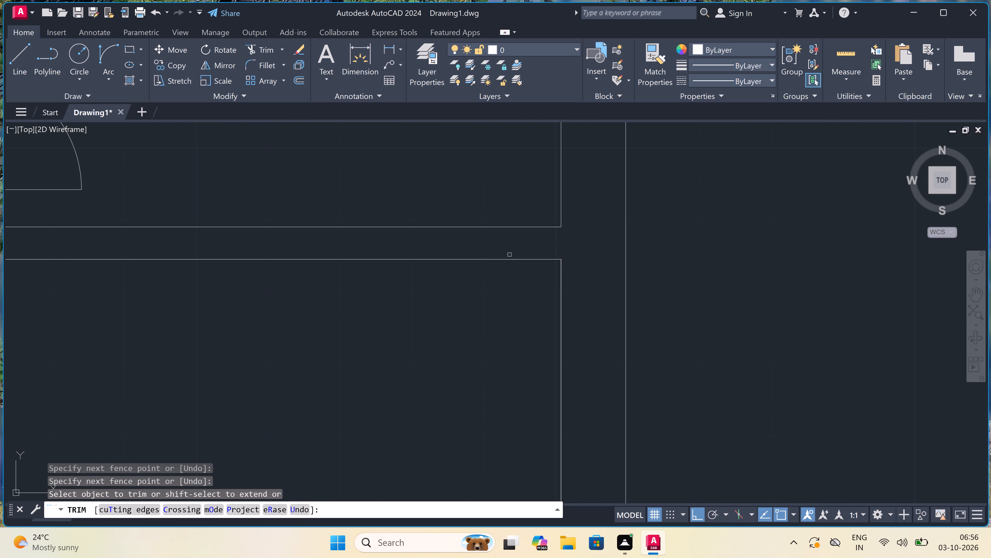
scroll(425, 253, up, 3)
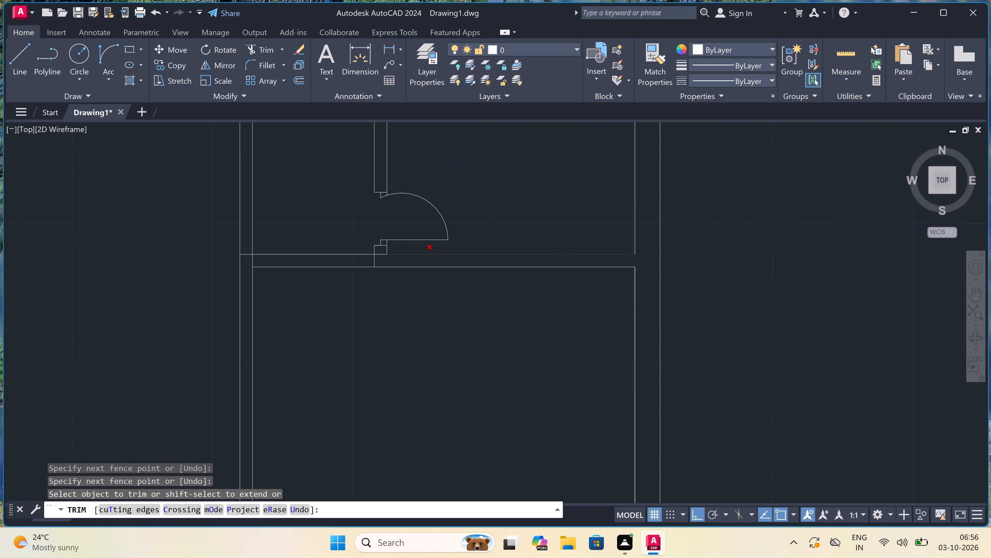
scroll(371, 256, up, 1)
click(344, 256)
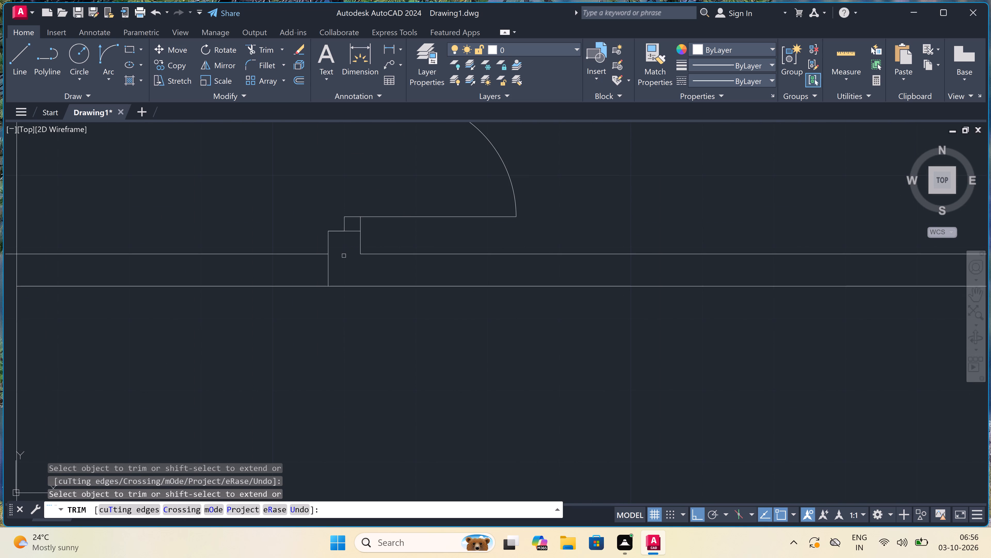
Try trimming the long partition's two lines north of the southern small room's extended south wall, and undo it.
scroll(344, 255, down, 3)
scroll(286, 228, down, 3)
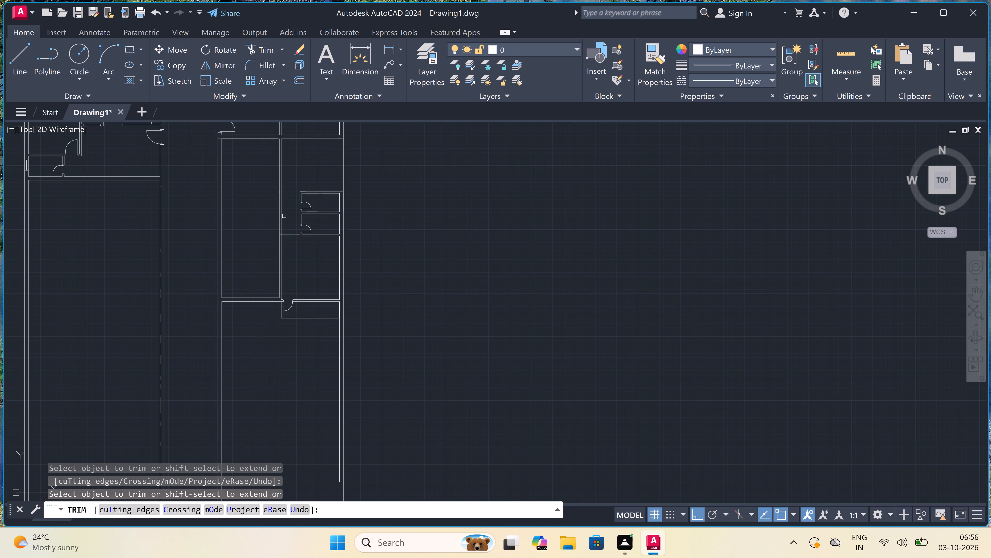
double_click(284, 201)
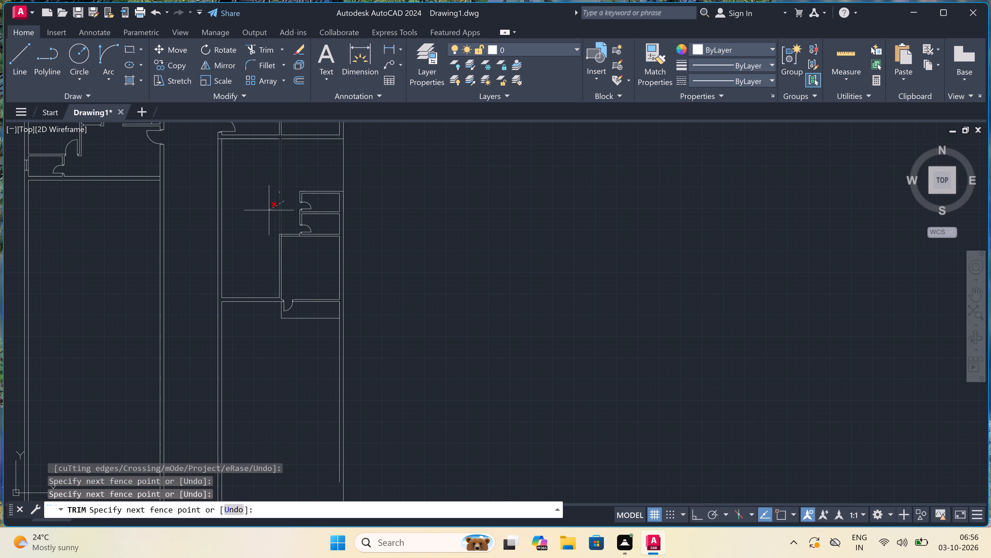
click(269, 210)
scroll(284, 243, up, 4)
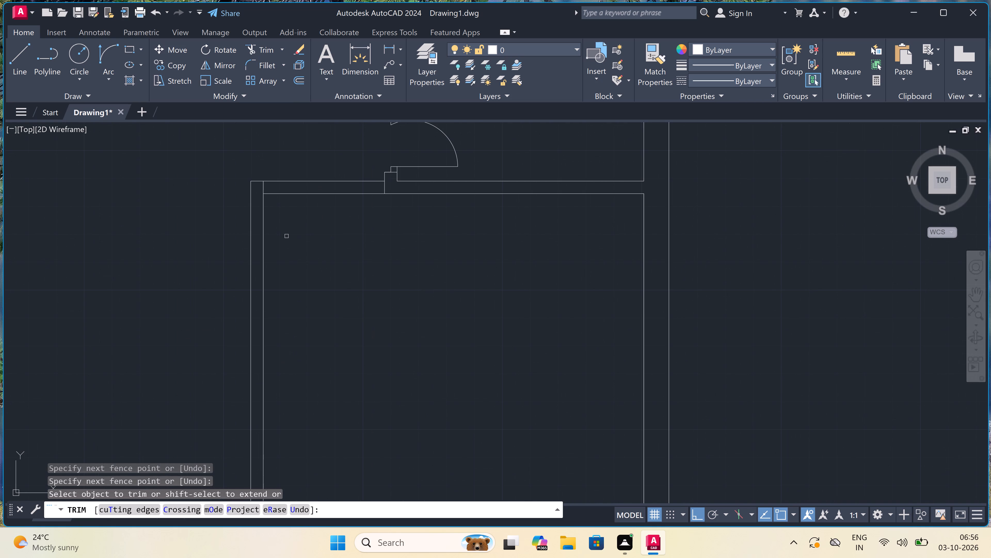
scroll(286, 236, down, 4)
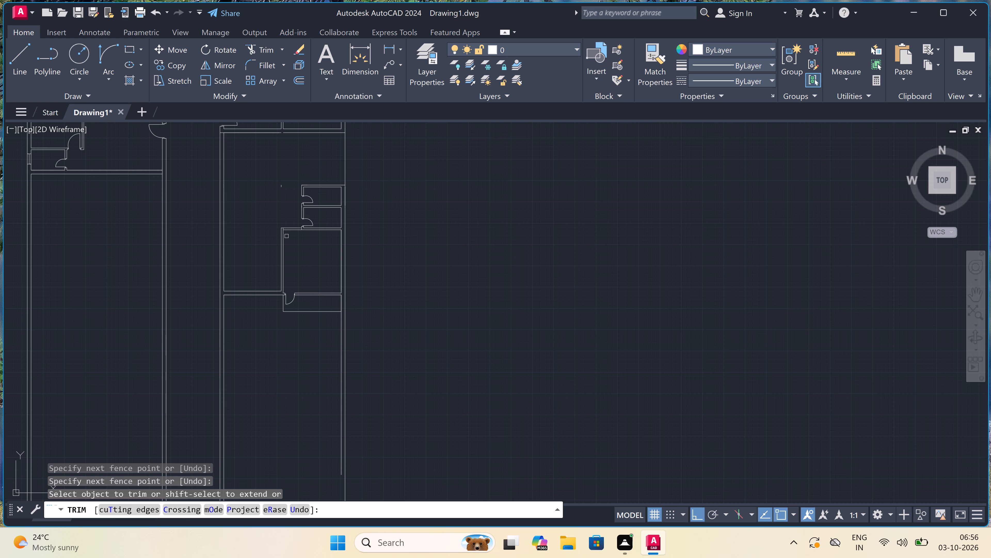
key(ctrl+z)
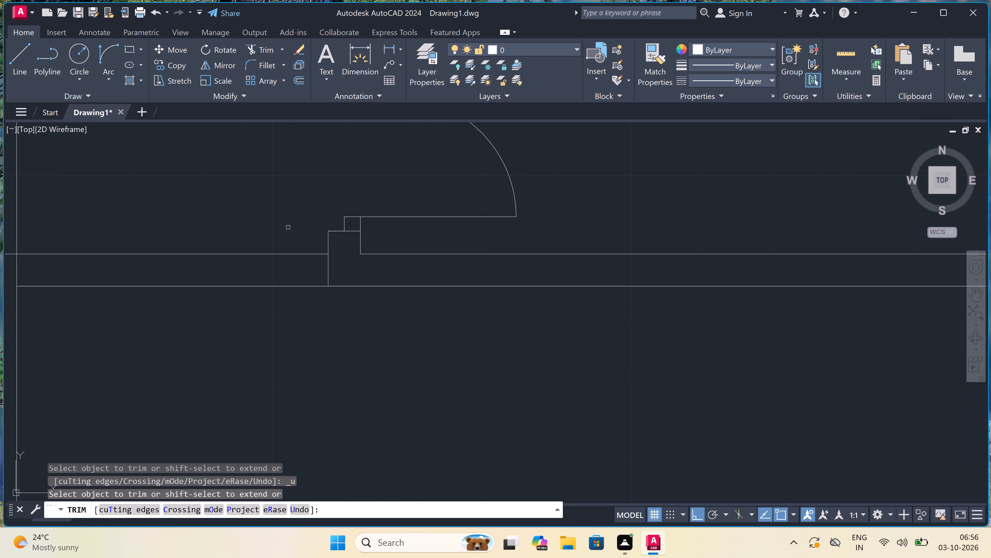
Trim the long partition's inner line between the two lines of the extended south wall.
scroll(288, 227, down, 7)
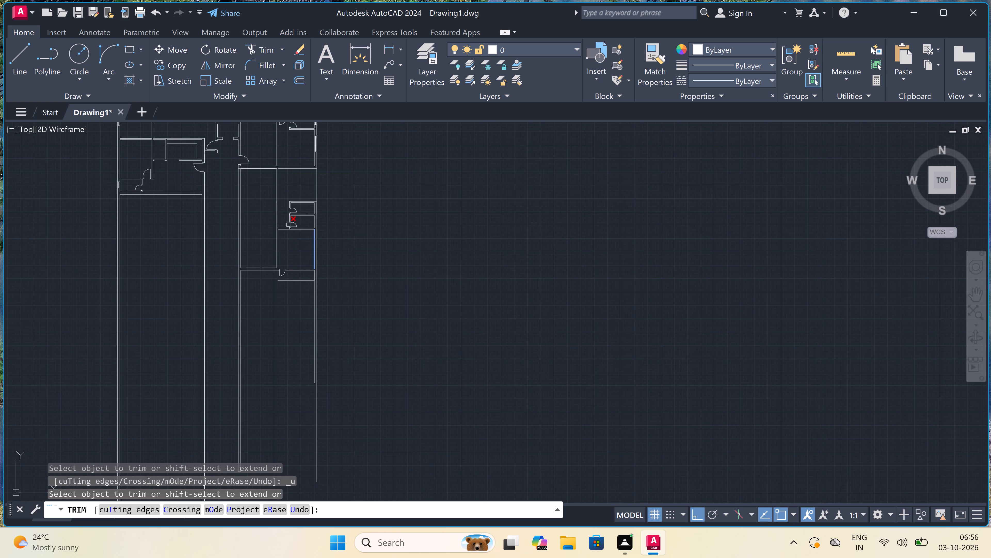
scroll(284, 231, up, 4)
scroll(241, 215, up, 3)
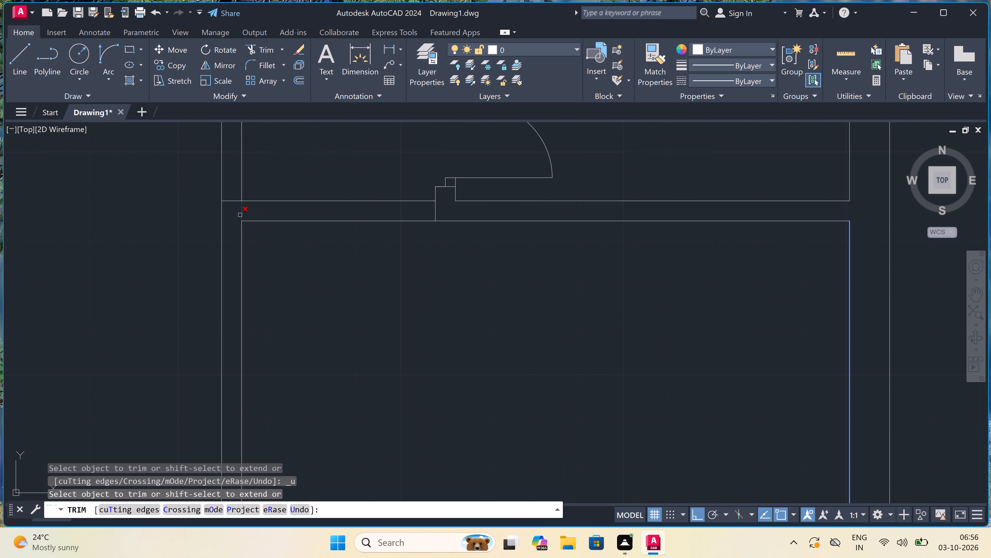
click(240, 213)
key(Escape)
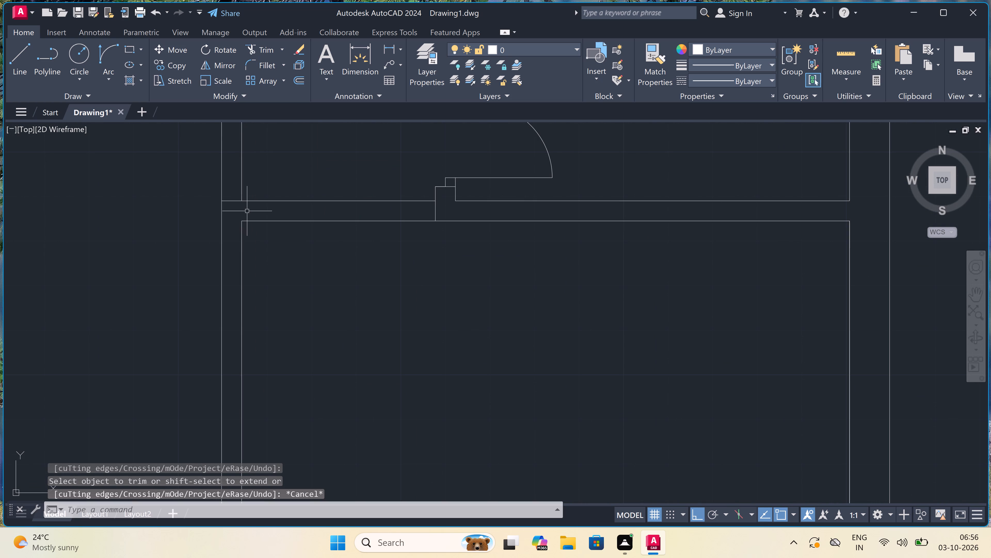
Draw a door's west jamb across the extended south wall near the long partition, with a 2" stop and 3' leaf southward.
text(l)
key(space)
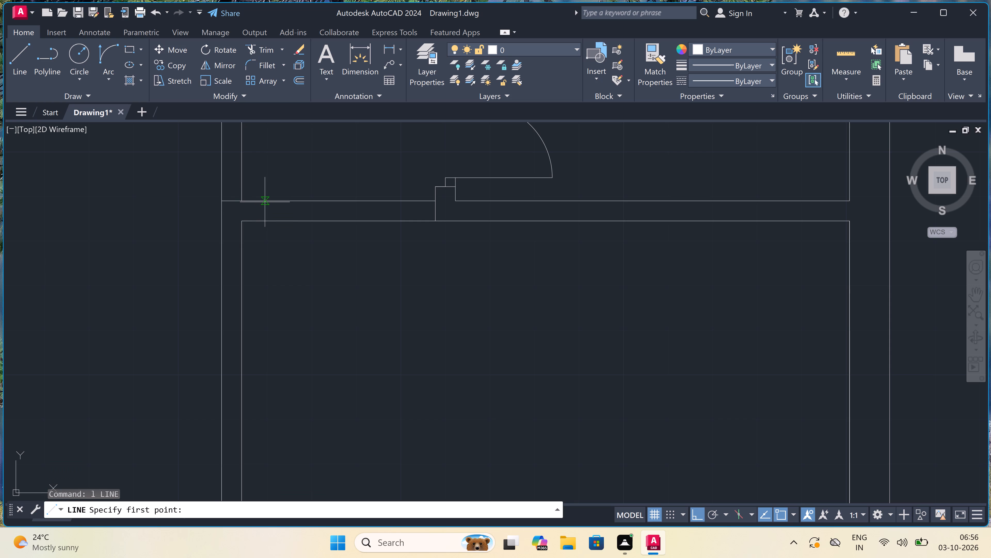
click(260, 199)
click(259, 219)
click(260, 203)
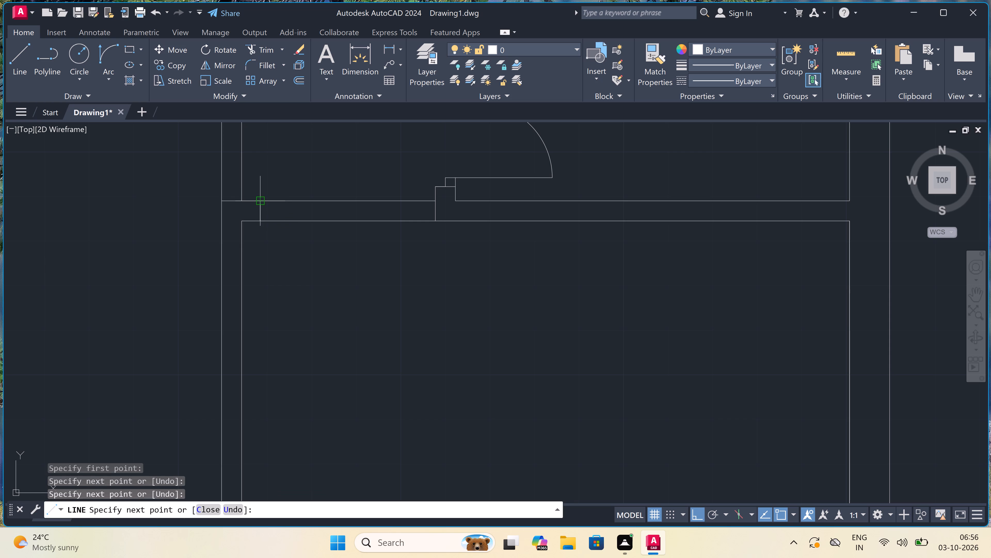
click(259, 209)
text(2")
key(space)
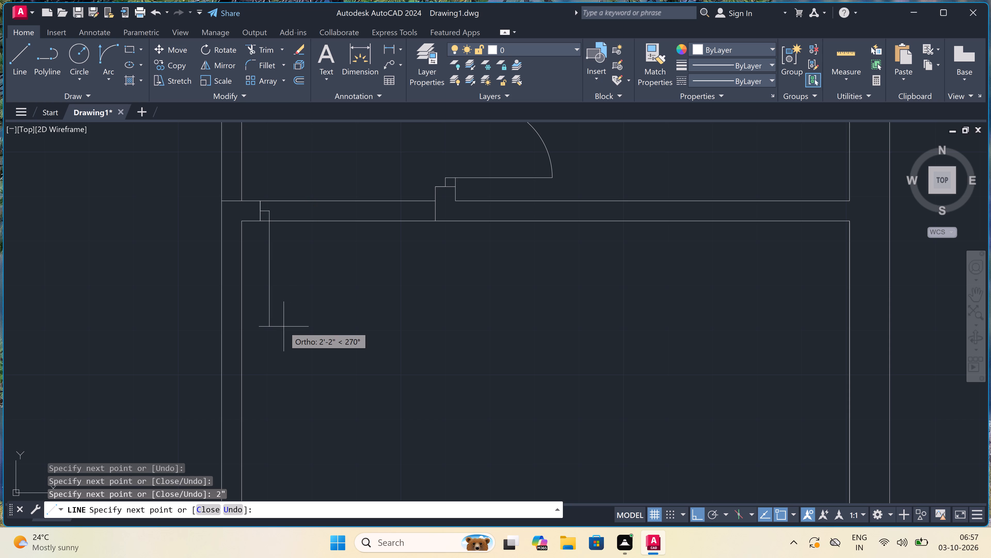
text(3')
key(space)
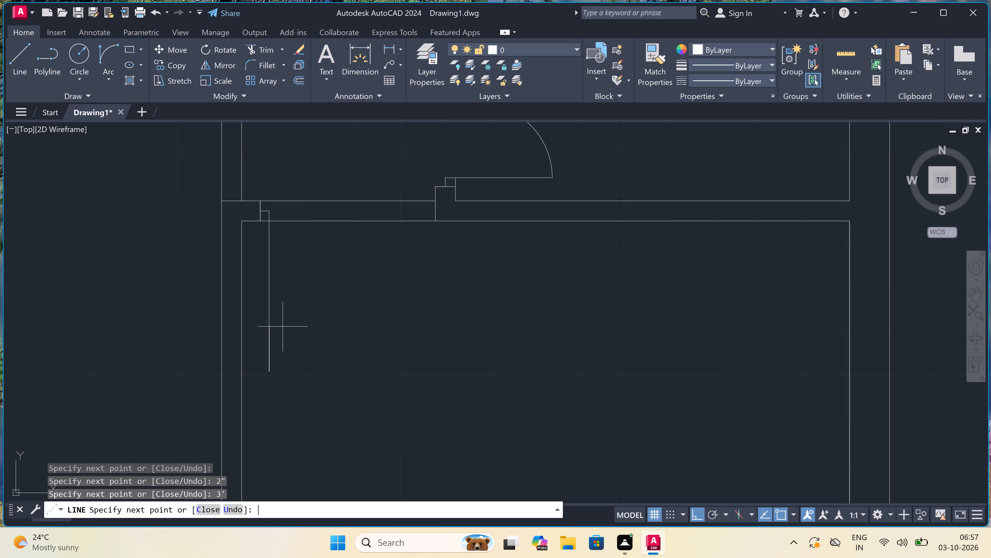
key(Escape)
Draw the door's east jamb across the wall near the small room's corner, with a 2" stop pointing west from its midpoint.
key(space)
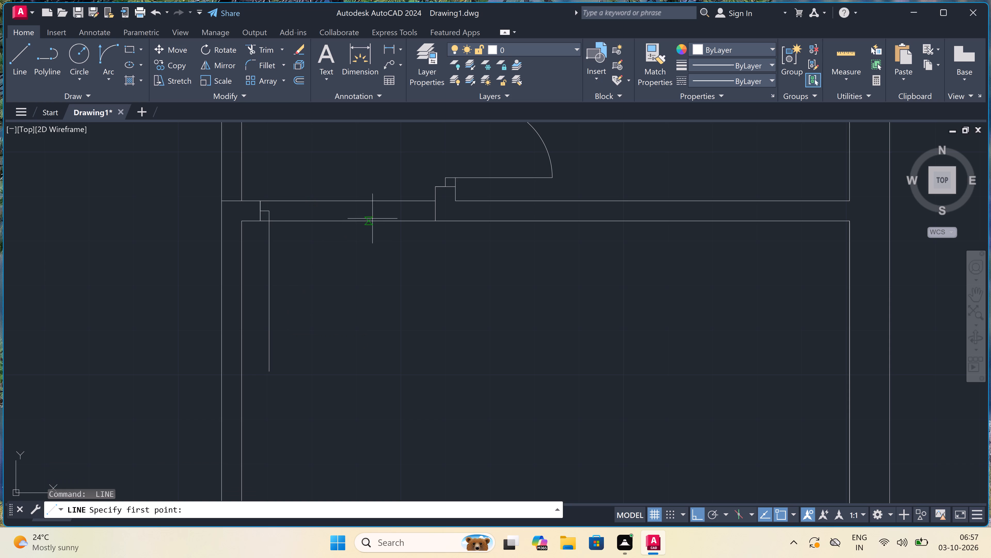
click(413, 200)
click(412, 218)
click(410, 205)
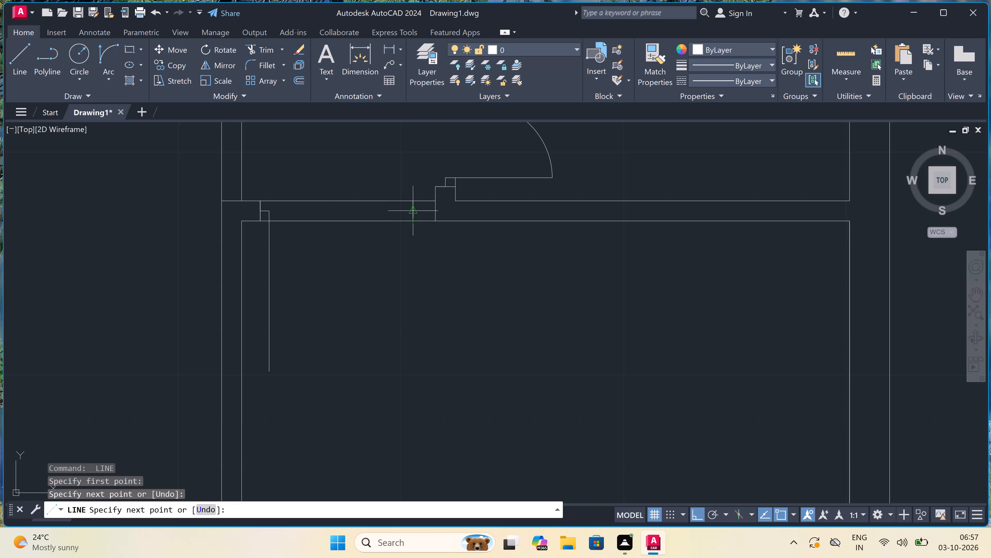
key(2)
text(")
key(space)
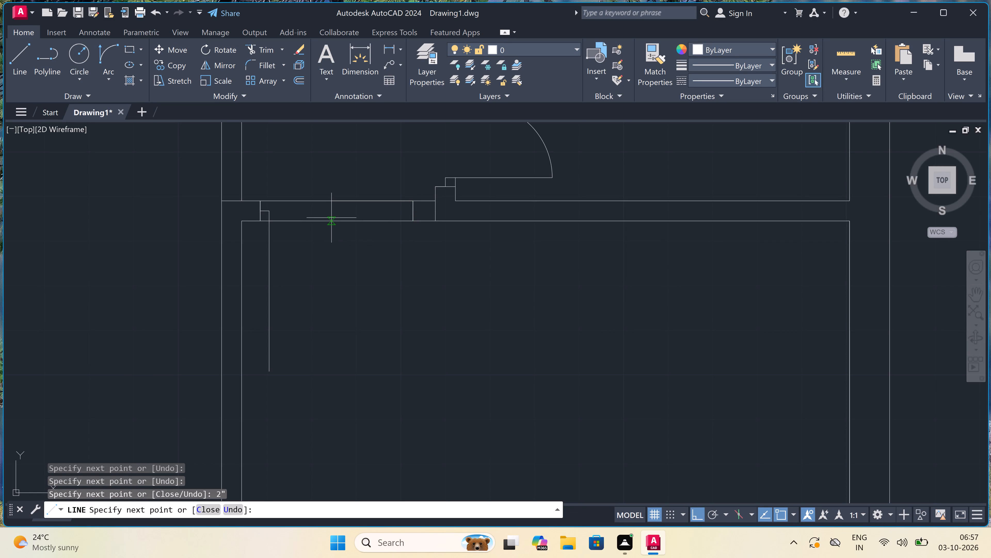
key(ctrl+z)
key(ctrl+z)
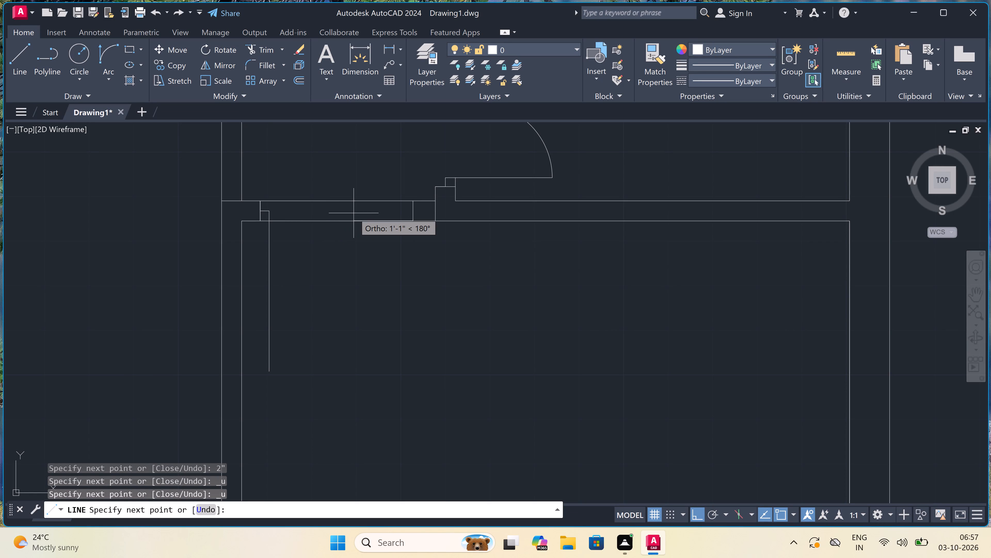
key(ctrl+z)
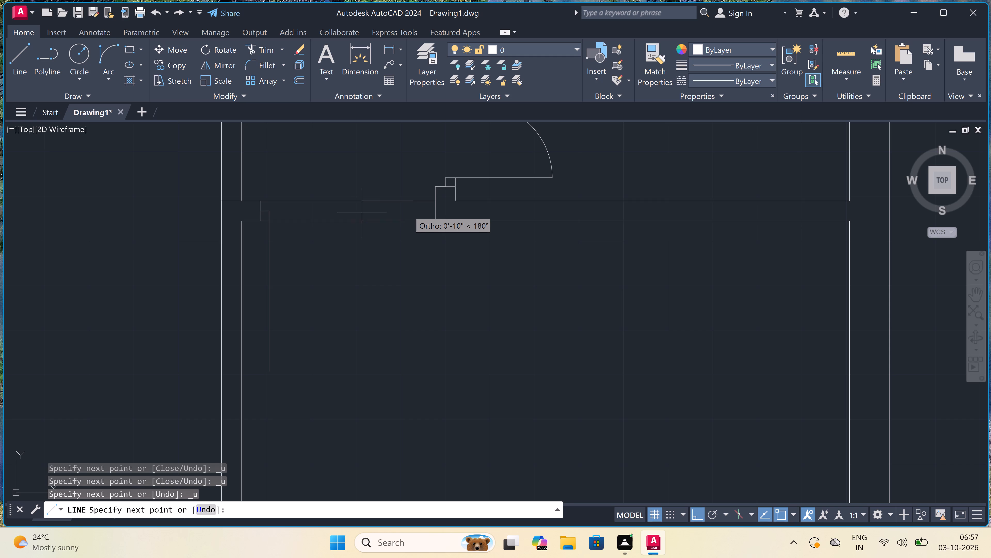
click(415, 224)
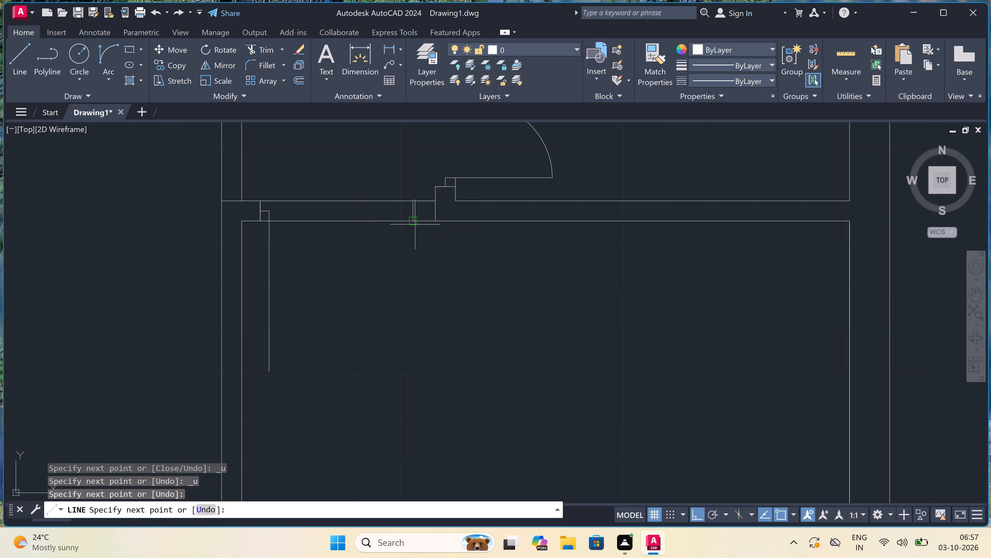
click(411, 212)
text(2")
key(space)
key(Escape)
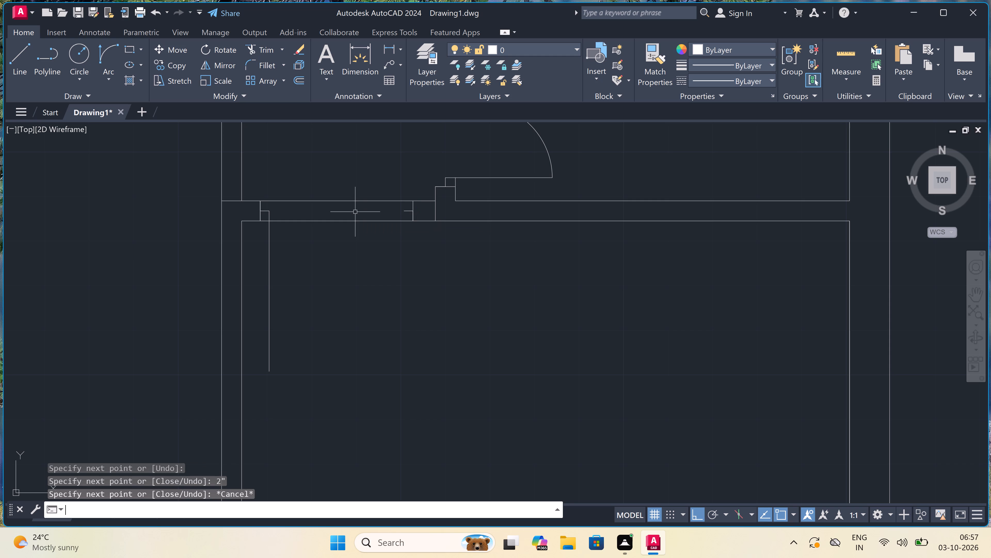
Draw the door swing arc from the leaf's south end to the east jamb's stop.
click(104, 51)
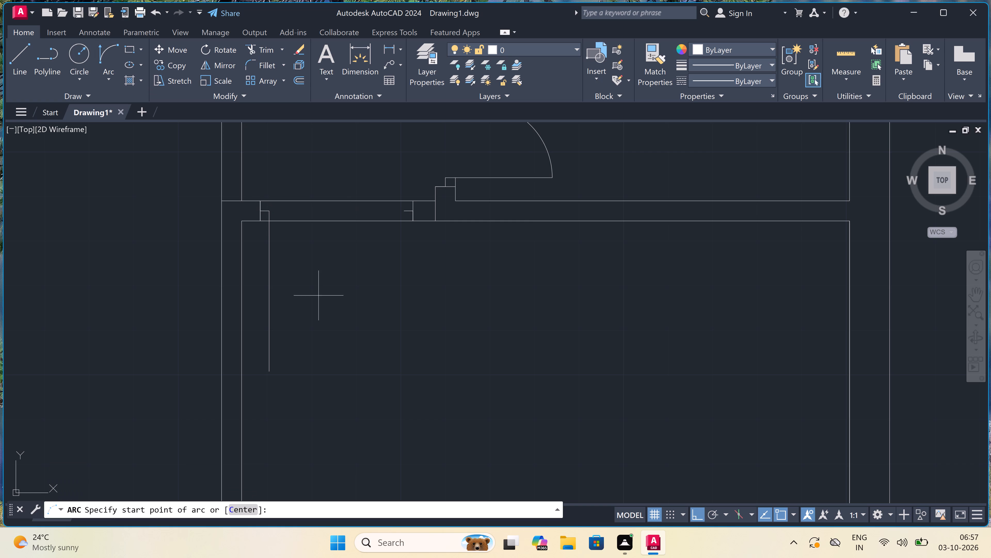
drag(270, 374, 270, 374)
drag(270, 374, 276, 370)
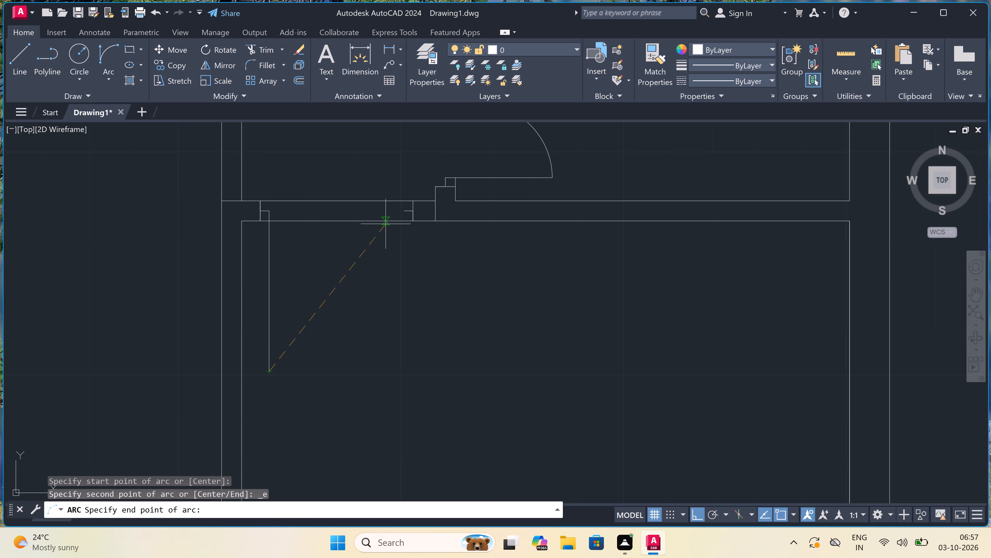
click(402, 210)
click(439, 306)
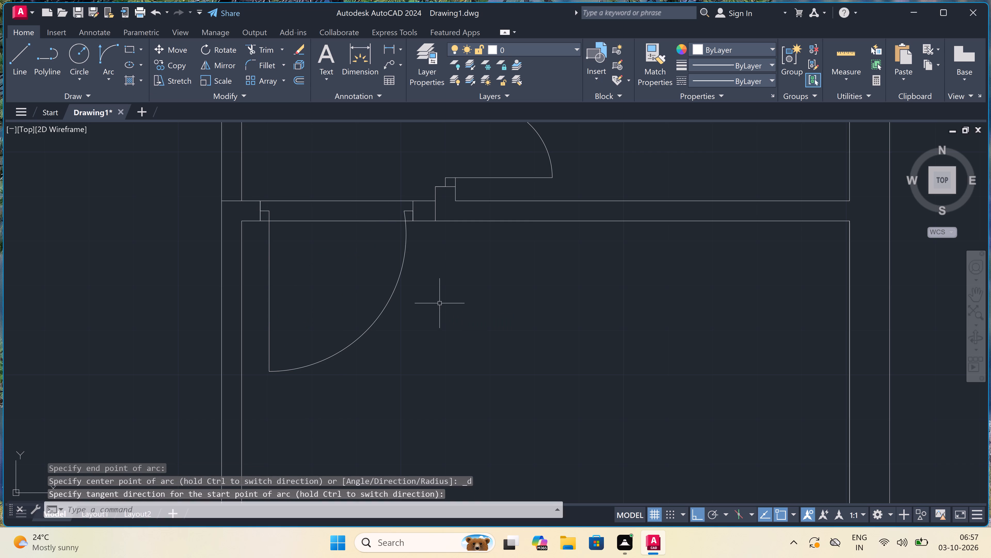
Trim the two wall lines across the door opening and the small room's west wall line inside the south wall.
key(t)
key(r)
key(space)
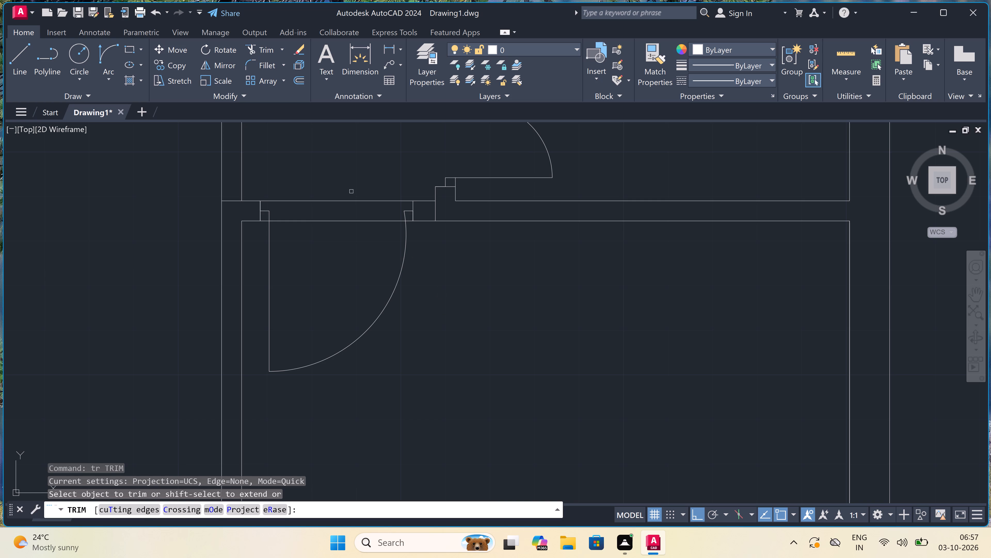
drag(351, 191, 351, 194)
click(348, 267)
scroll(350, 265, down, 3)
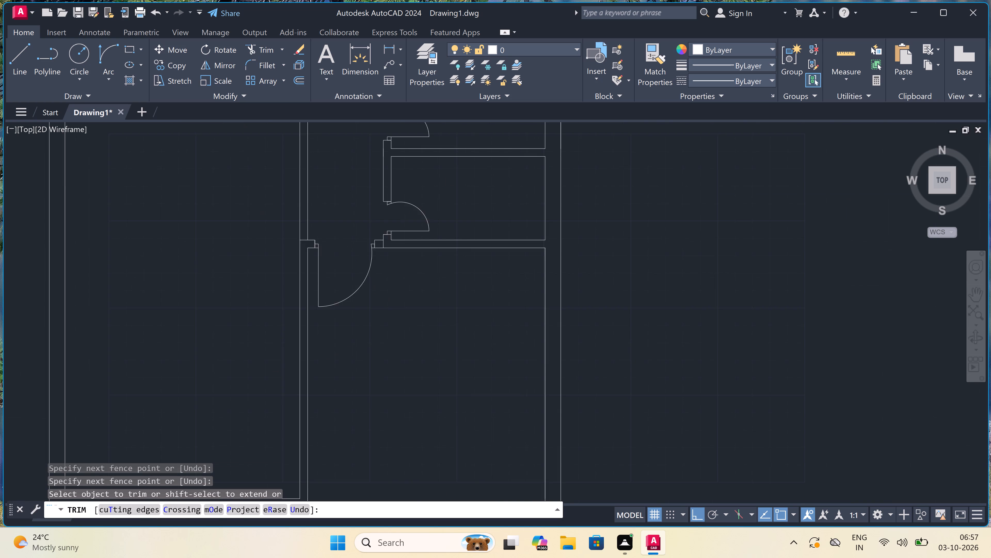
scroll(361, 252, up, 3)
scroll(404, 253, up, 3)
click(403, 249)
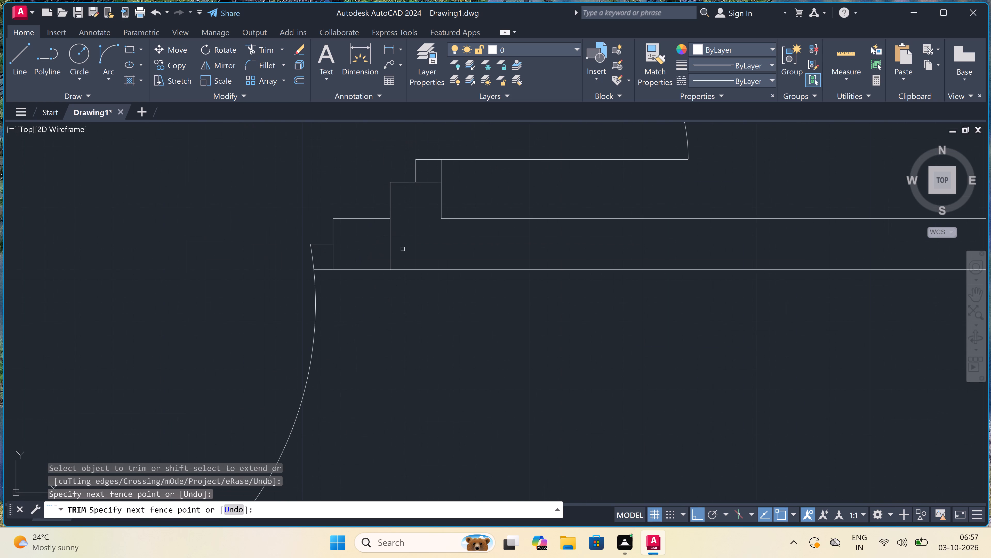
click(363, 246)
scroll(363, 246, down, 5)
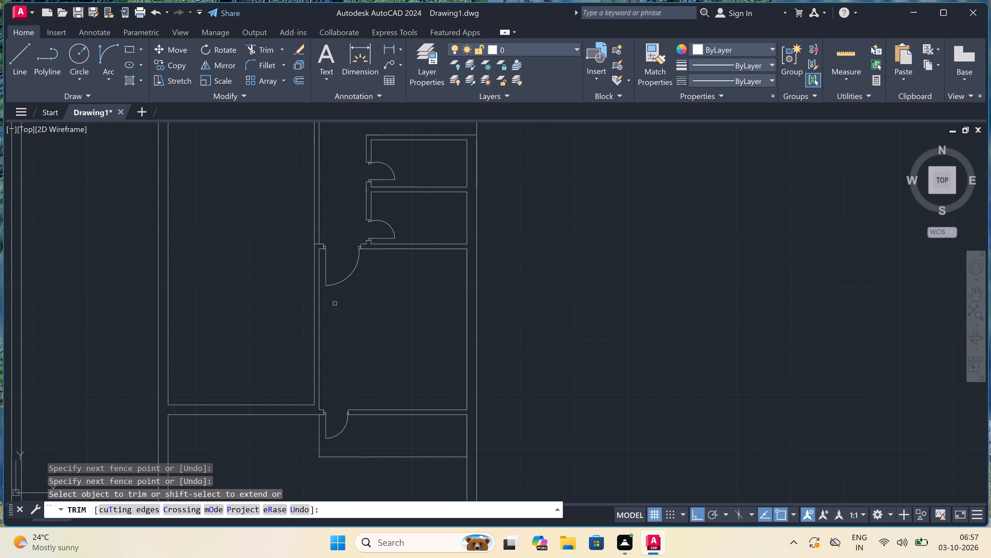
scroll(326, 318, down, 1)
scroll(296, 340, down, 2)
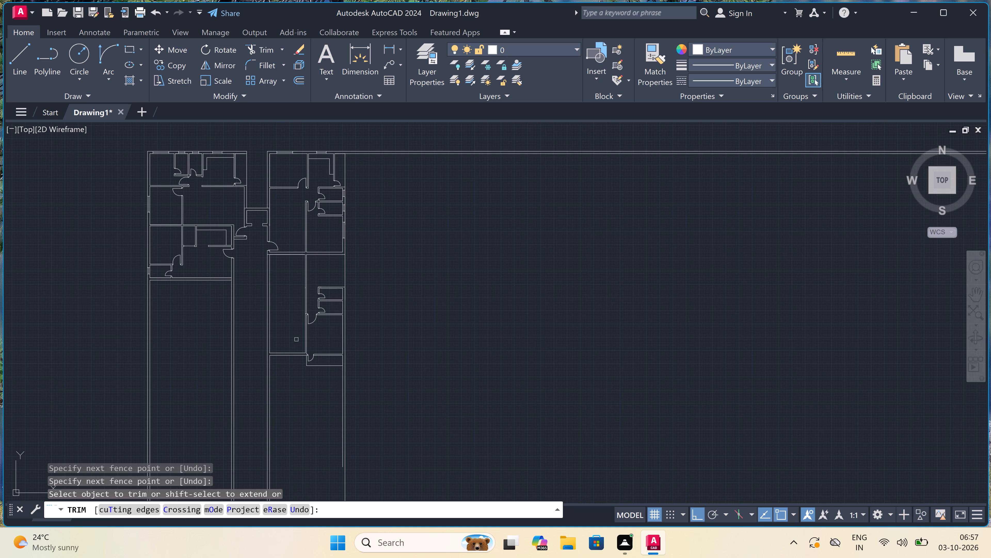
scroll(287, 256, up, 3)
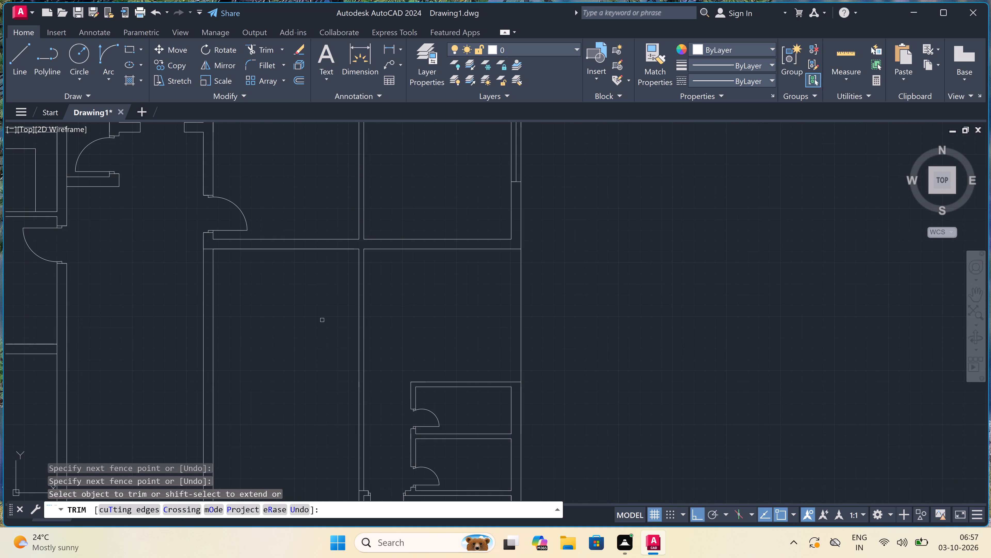
Draw a short line across the long partition, level with the inner face of the northern small room's north wall.
key(Escape)
text(l)
key(space)
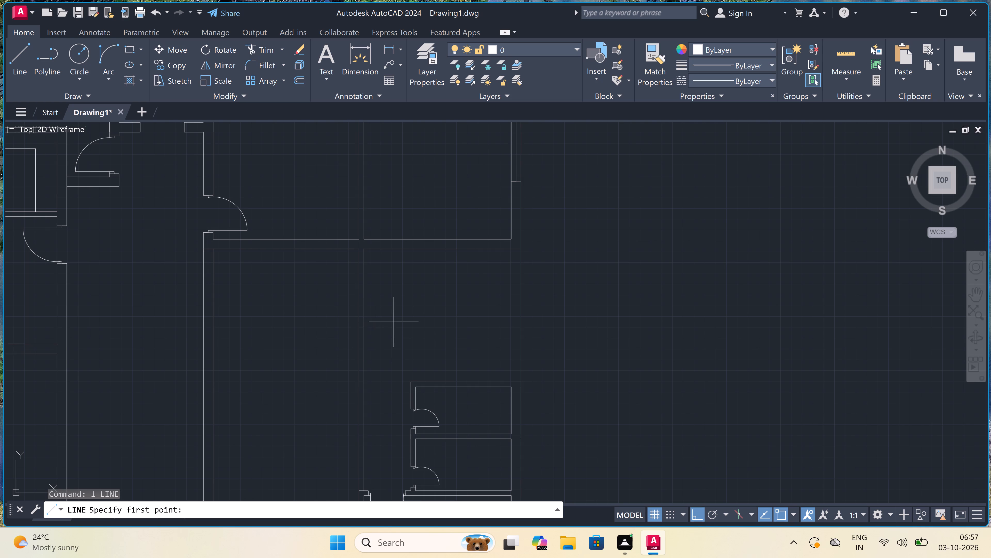
scroll(393, 387, up, 2)
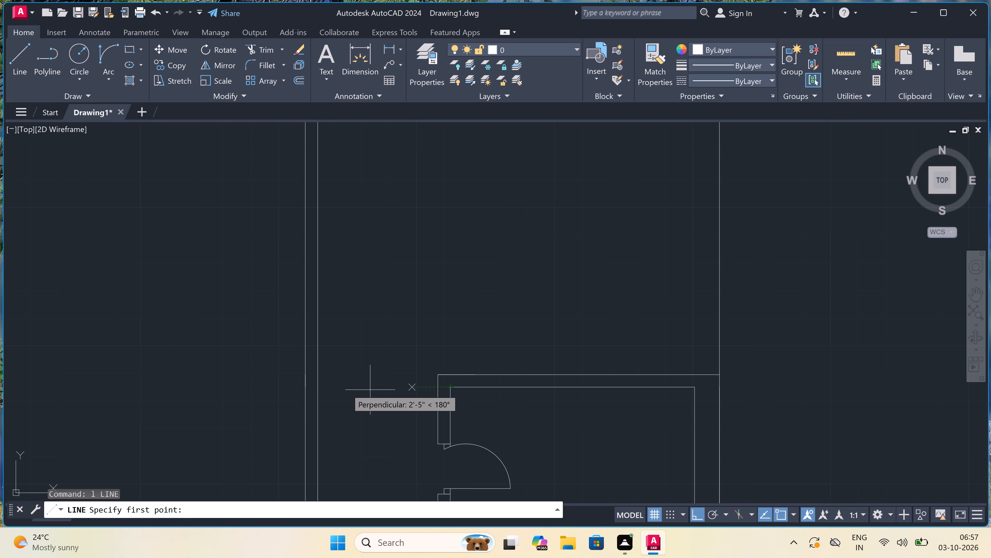
click(316, 388)
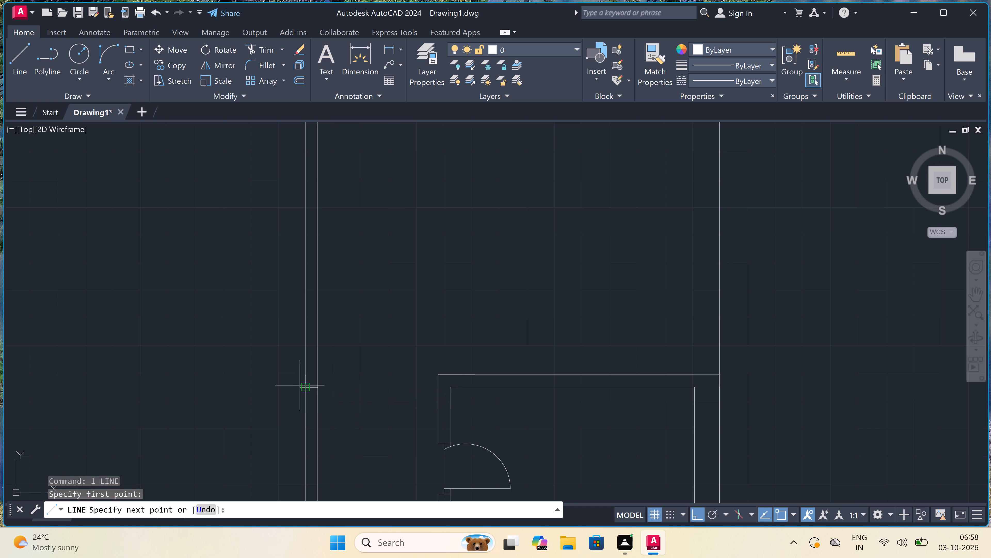
double_click(302, 388)
key(Escape)
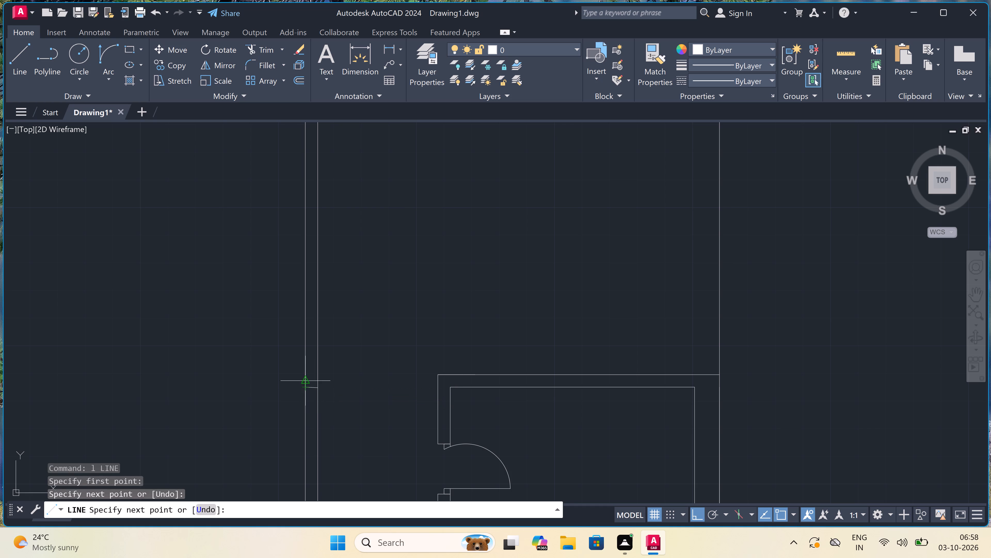
Trim both long partition lines between the new cap line and the small rooms' south wall to open the passage.
scroll(321, 337, down, 3)
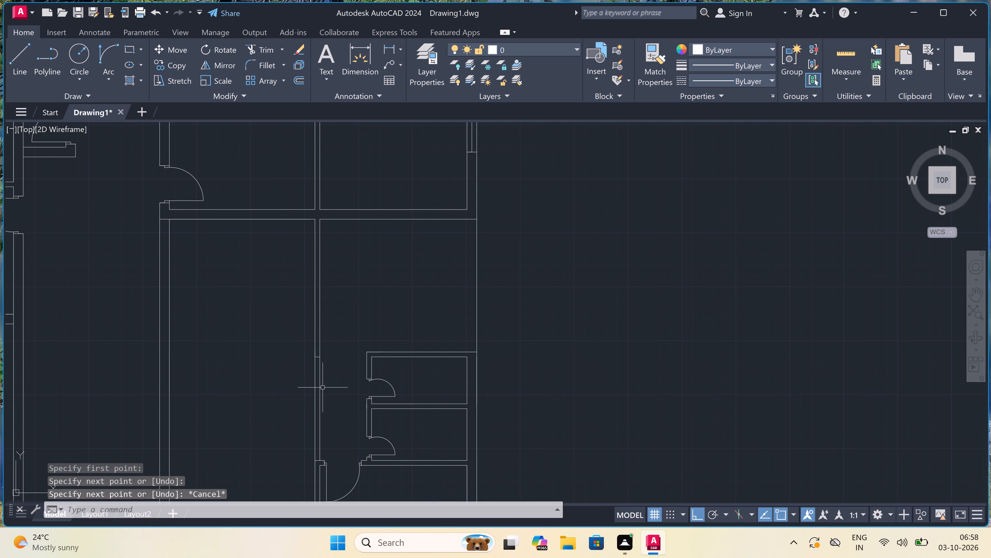
key(t)
key(r)
key(space)
click(322, 398)
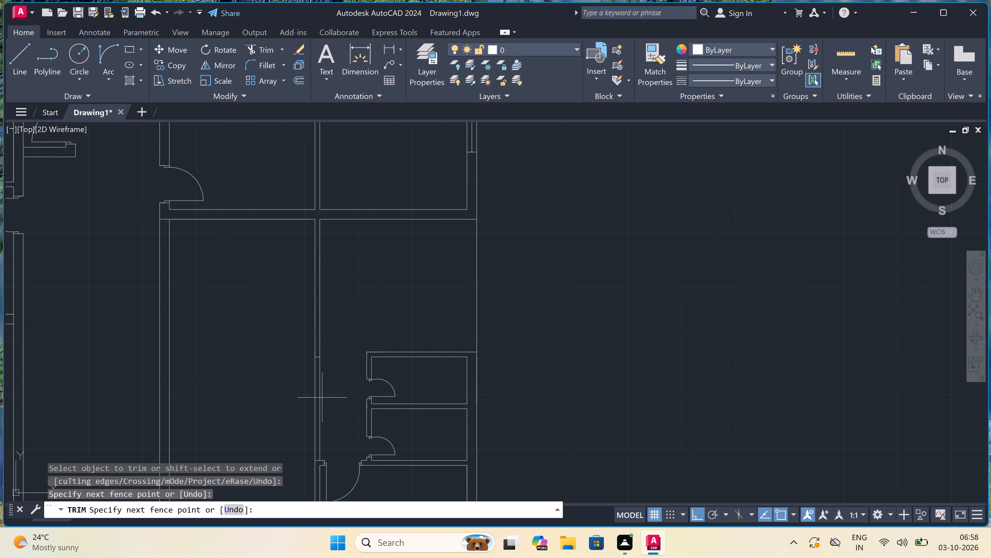
click(299, 393)
scroll(301, 374, down, 4)
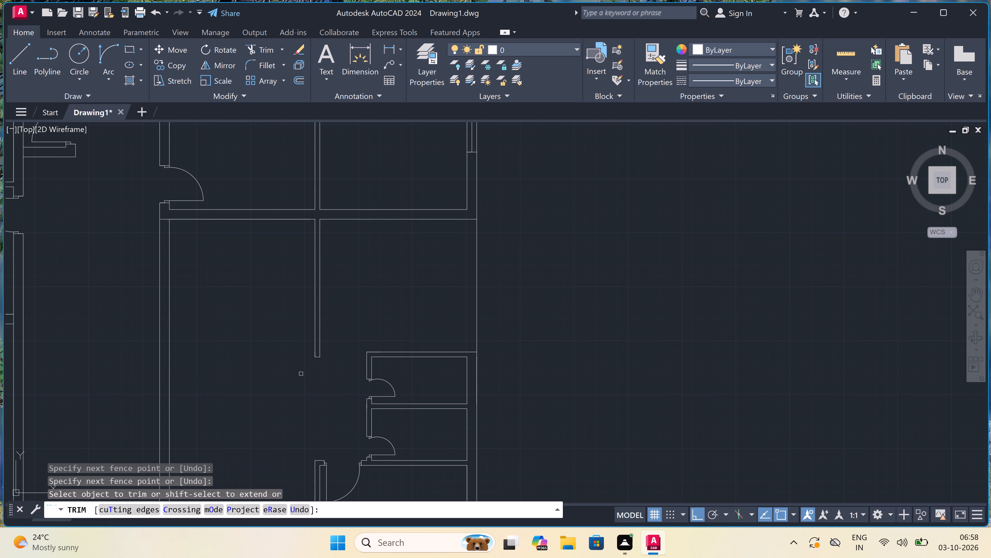
scroll(278, 376, up, 3)
scroll(301, 355, down, 1)
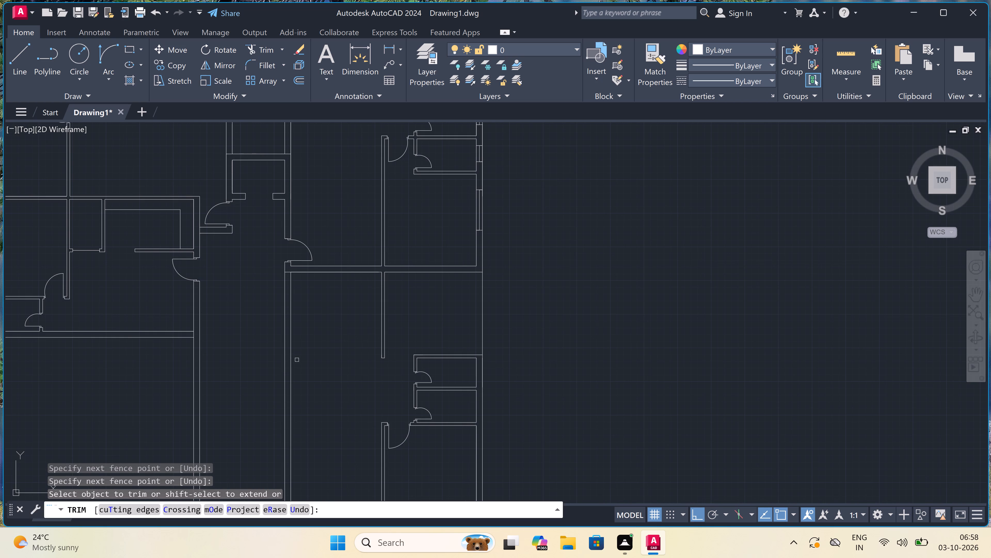
scroll(301, 355, down, 2)
scroll(308, 385, up, 3)
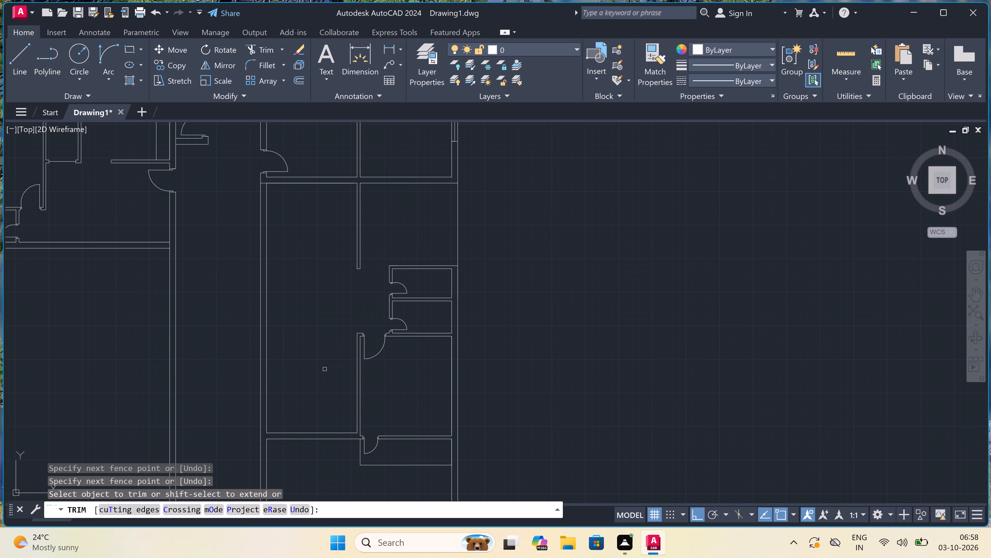
key(Escape)
Offset the east line of the partition stub north of the opening 7'10.5" to the east.
scroll(327, 366, down, 3)
scroll(348, 354, up, 2)
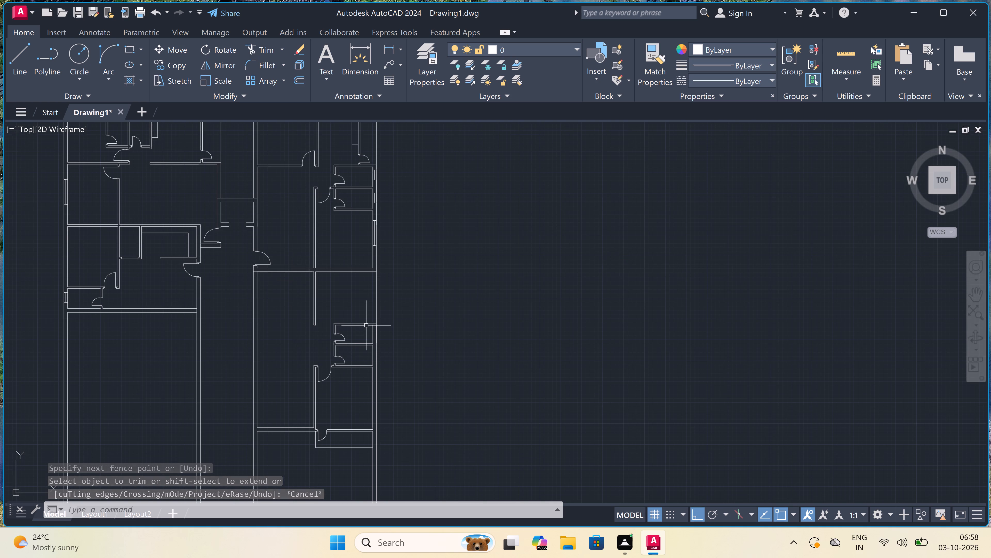
scroll(338, 304, up, 2)
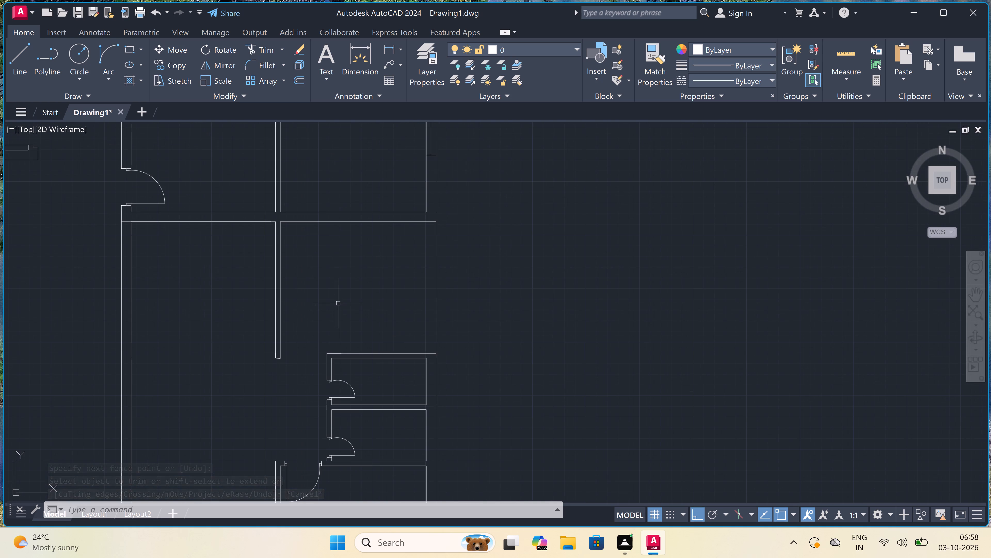
text(o)
key(space)
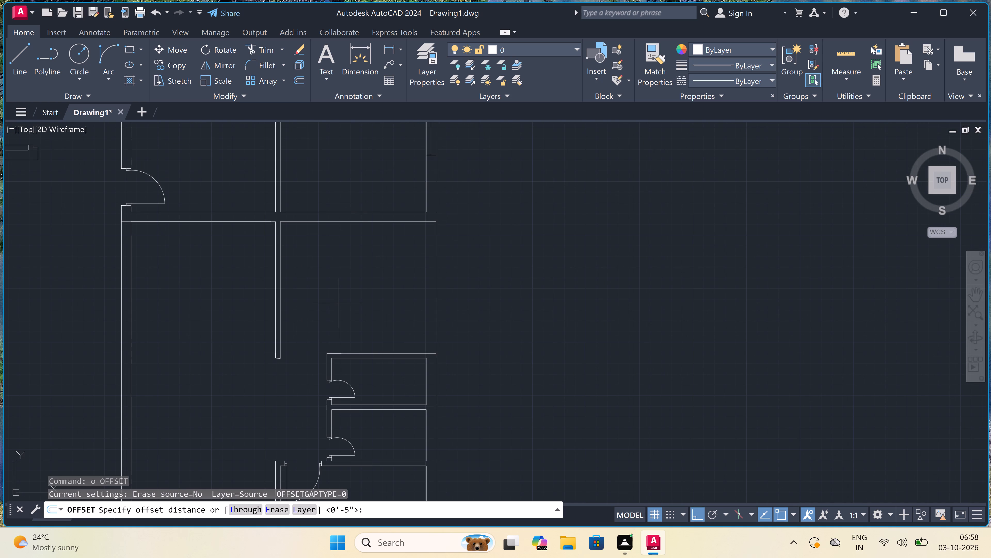
scroll(338, 303, up, 2)
scroll(279, 305, down, 2)
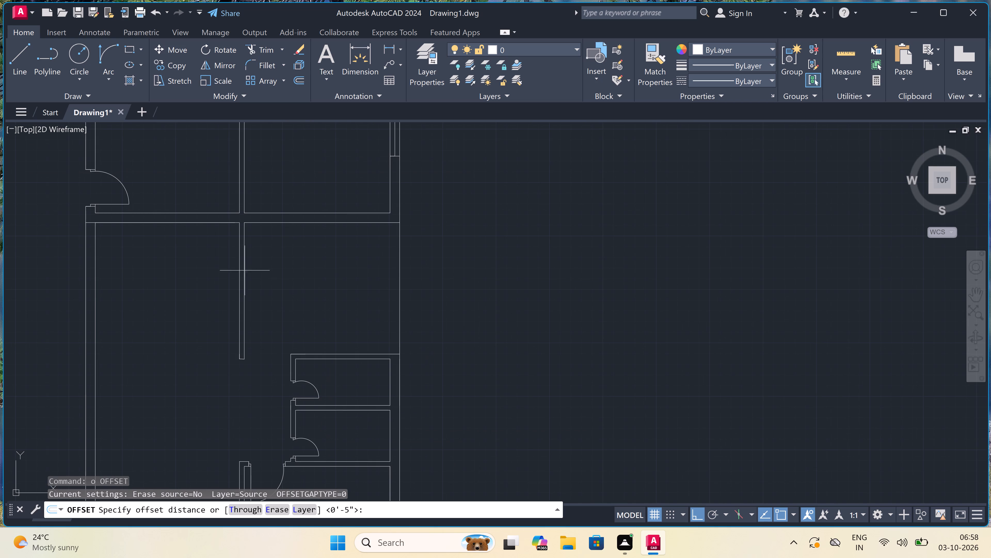
click(246, 250)
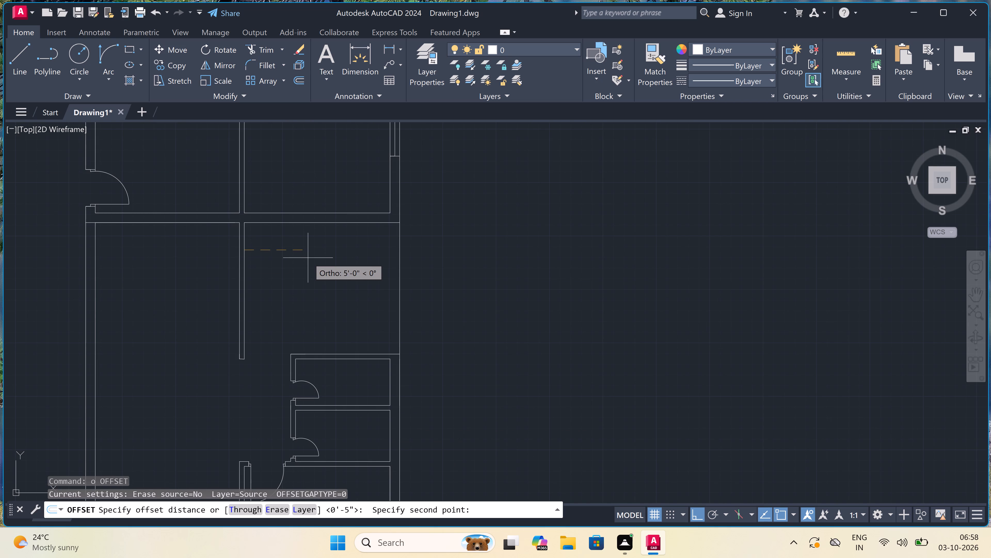
key(7)
key(apostrophe)
key(1)
key(0)
key(period)
key(5)
text(")
key(space)
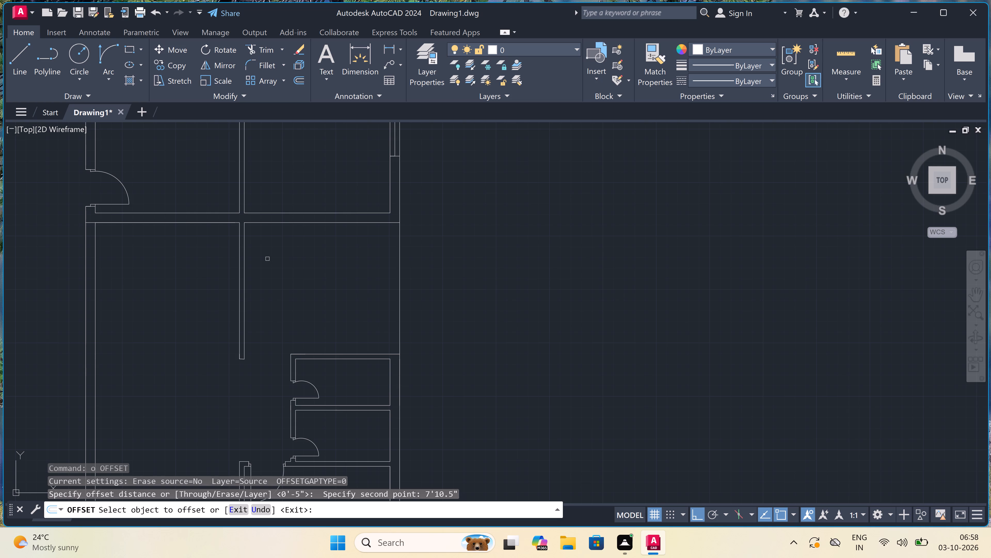
drag(244, 250, 254, 256)
click(332, 260)
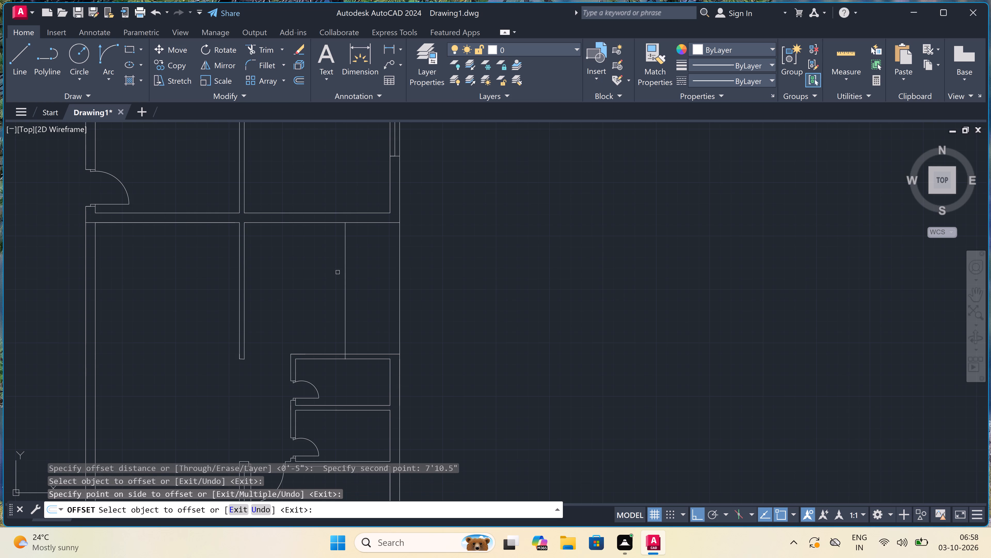
key(Escape)
Offset the new vertical wall line 4.5" to the east to give the wall its thickness.
key(space)
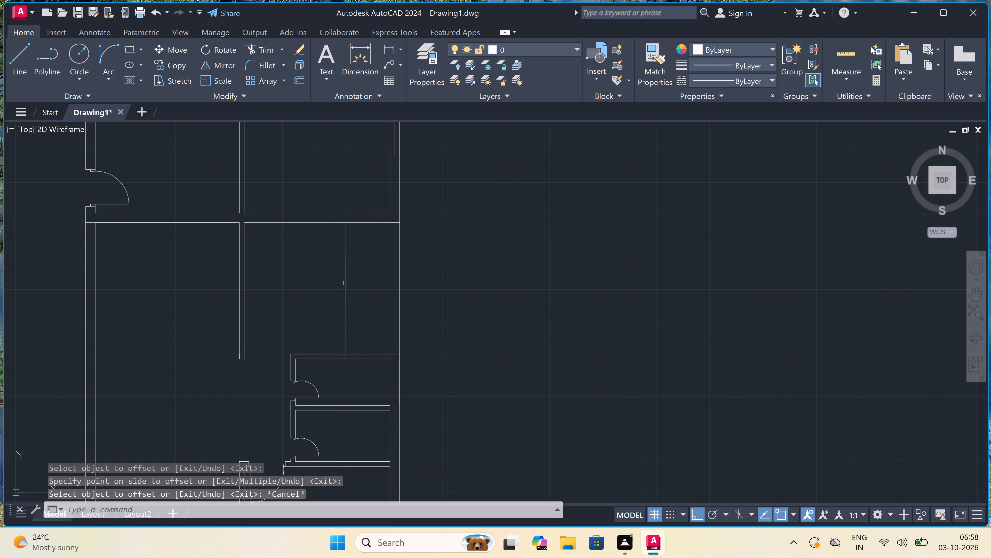
click(346, 283)
text(4.5")
key(space)
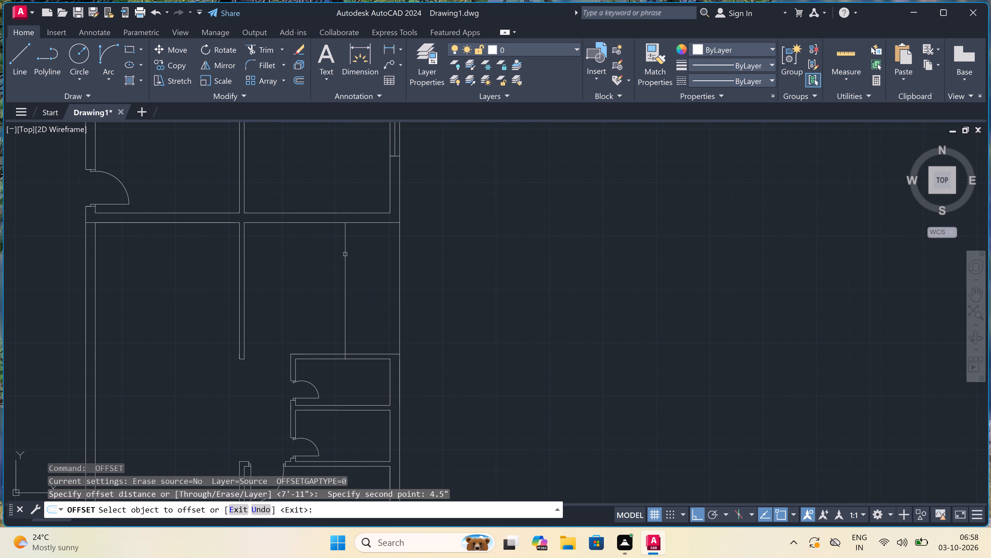
drag(345, 255, 349, 258)
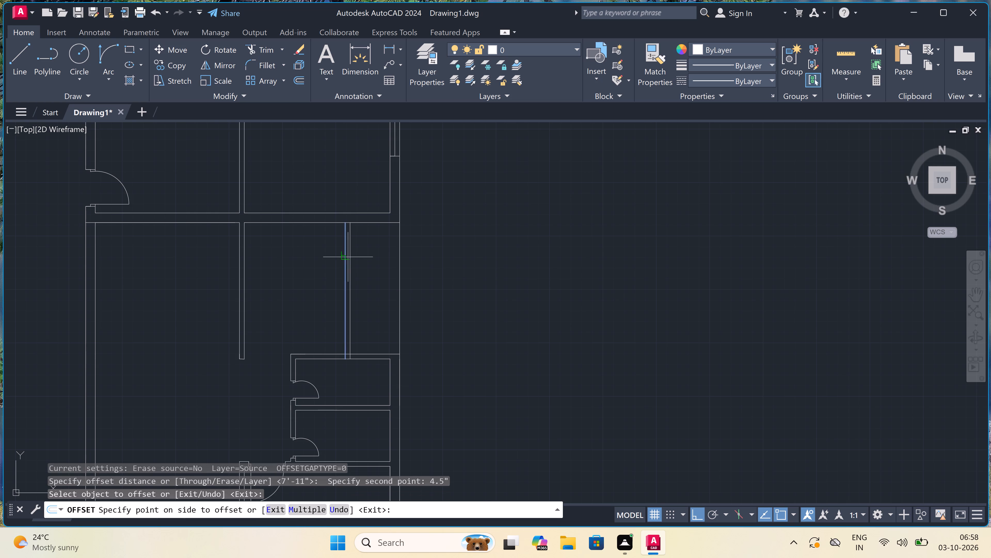
click(369, 261)
key(Escape)
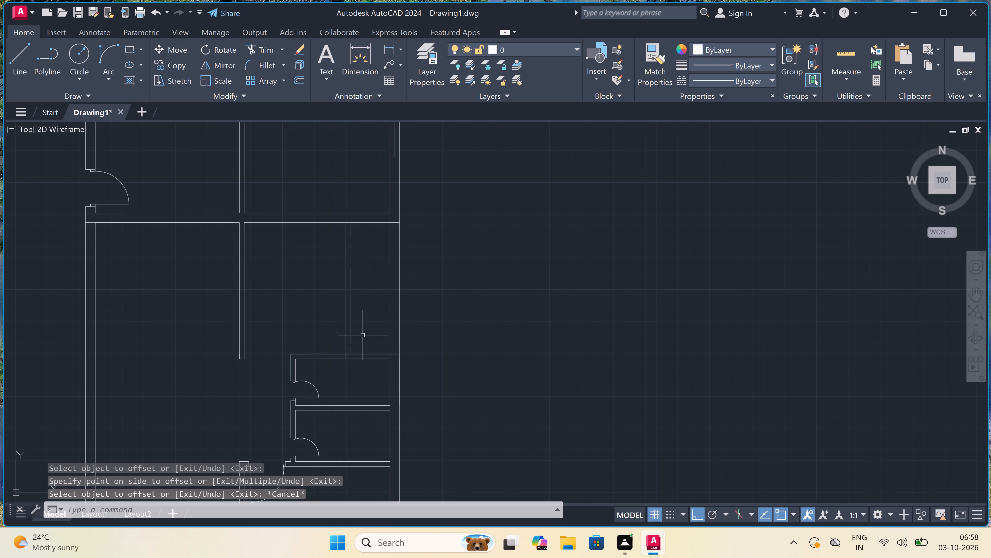
Trim the new wall's two lines where they run into the thickness of the small room's north wall.
text(tr)
key(space)
scroll(354, 352, up, 3)
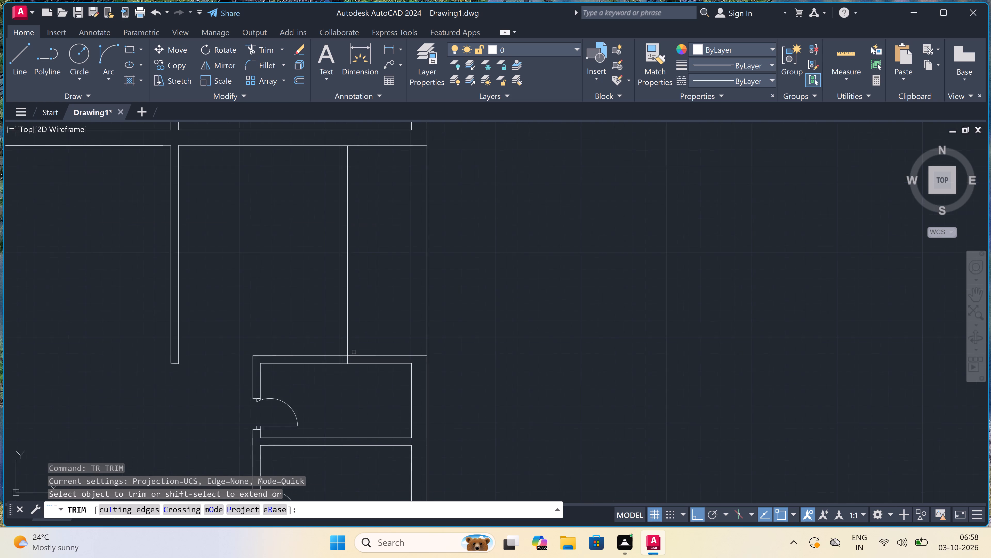
scroll(354, 352, up, 1)
click(274, 378)
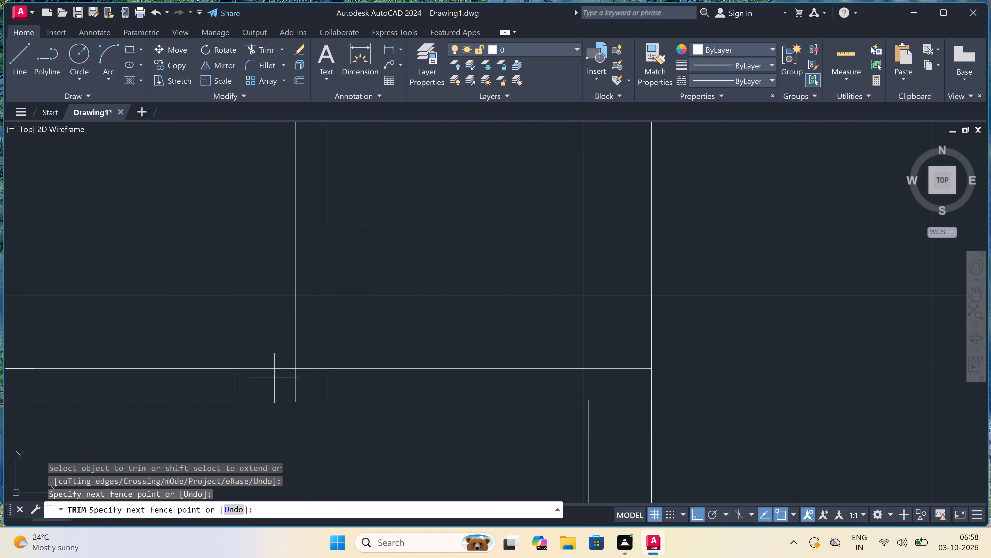
click(345, 381)
Trim the outer line of the small room's north wall between the new wall's two lines.
scroll(349, 355, down, 5)
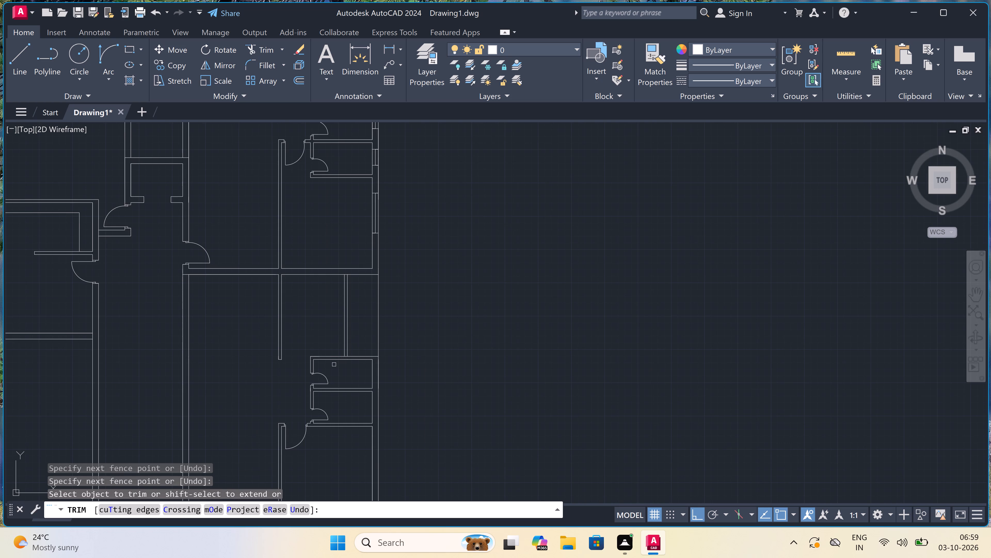
scroll(334, 364, up, 3)
scroll(363, 342, up, 3)
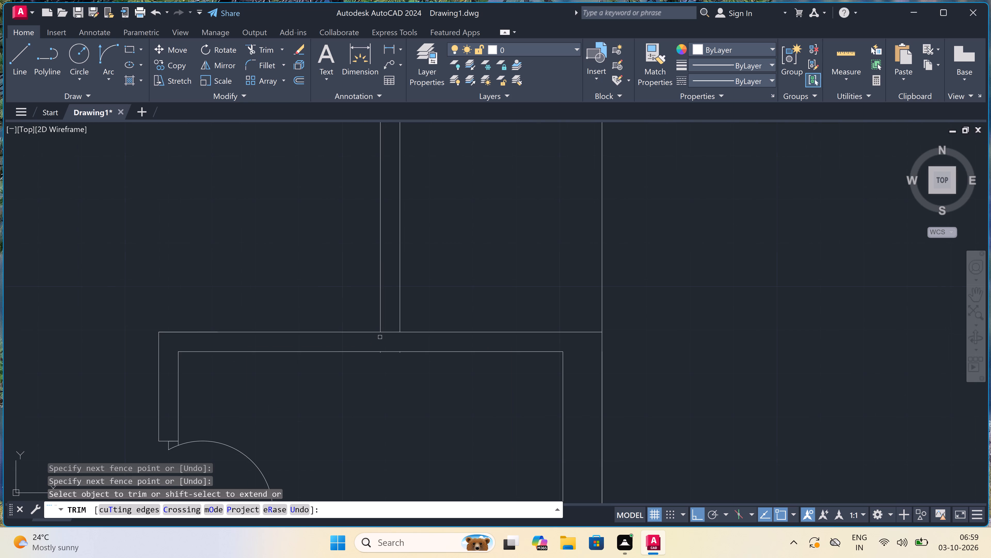
click(388, 337)
click(409, 297)
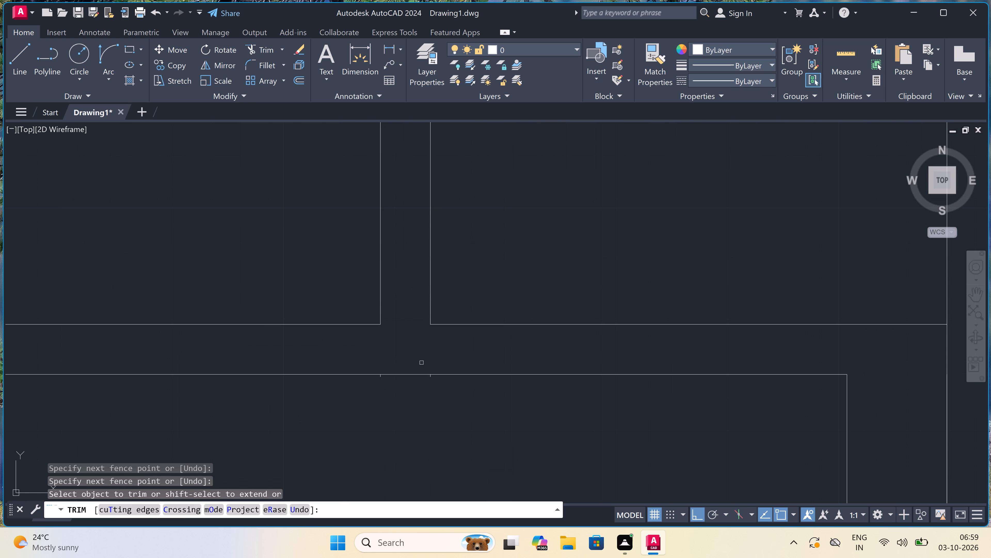
Trim the two tiny leftover line stubs below the inner line of the small room's north wall.
scroll(421, 378, up, 4)
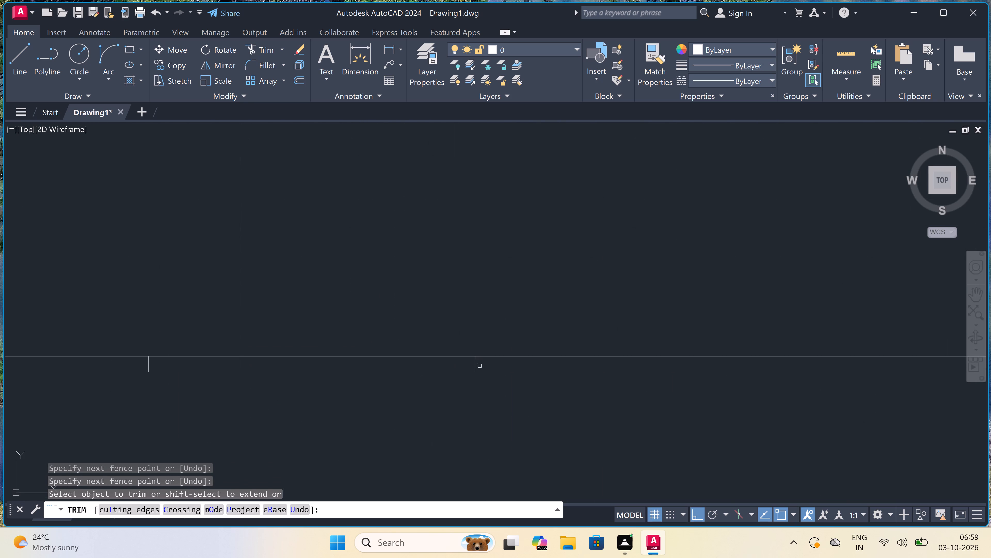
click(483, 365)
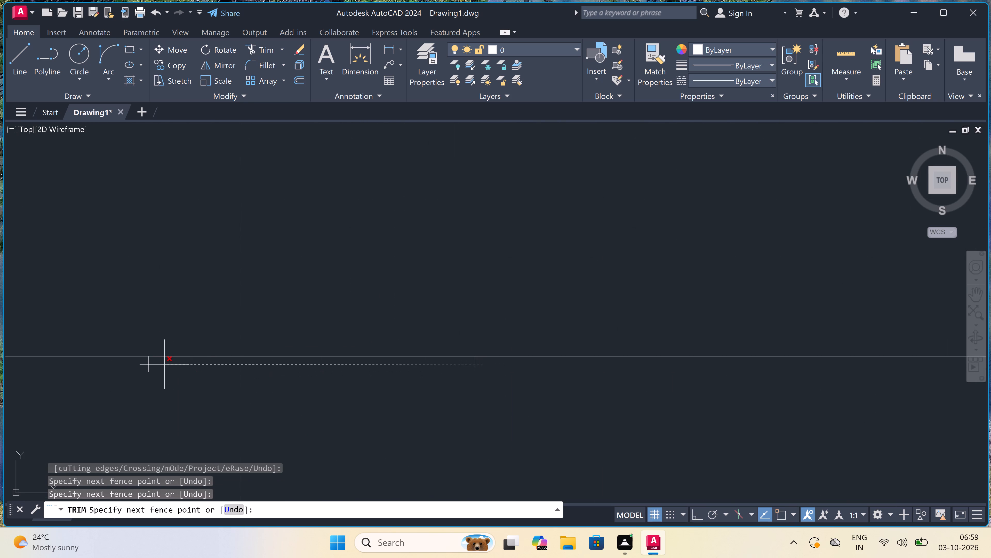
click(149, 364)
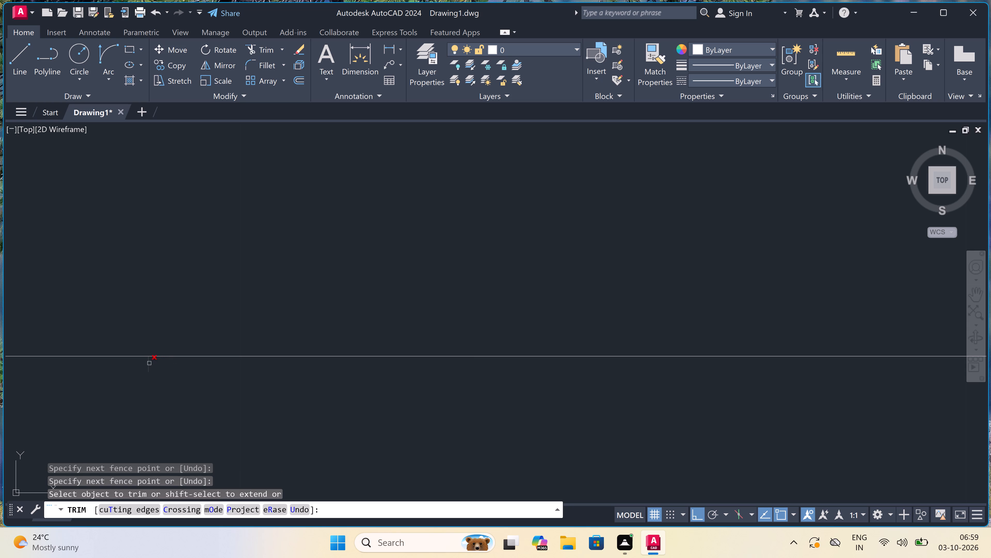
click(149, 363)
scroll(210, 370, down, 4)
scroll(234, 368, down, 2)
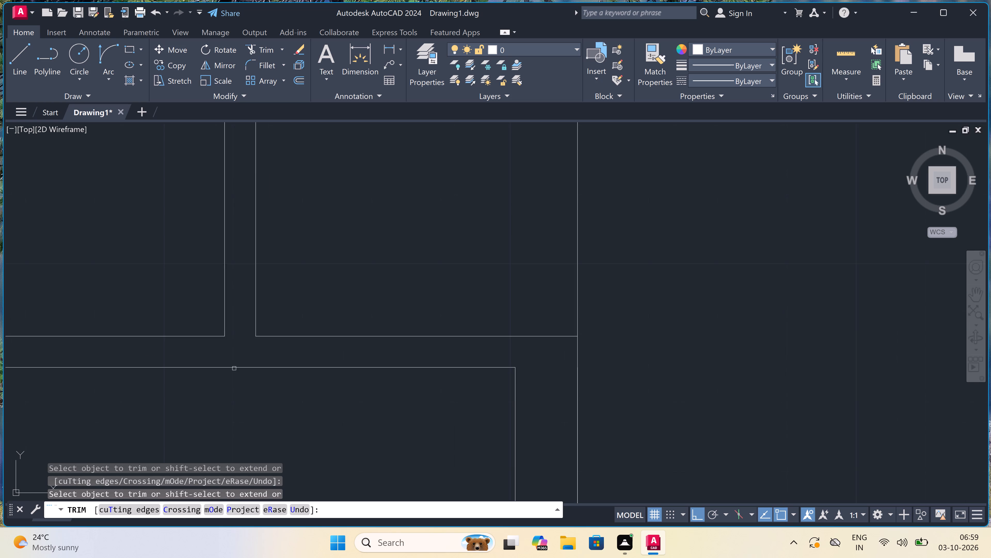
Draw the lower door jamb across the partition wall above the small room, with a 2" stop and a 2' door leaf.
key(Escape)
scroll(224, 332, up, 2)
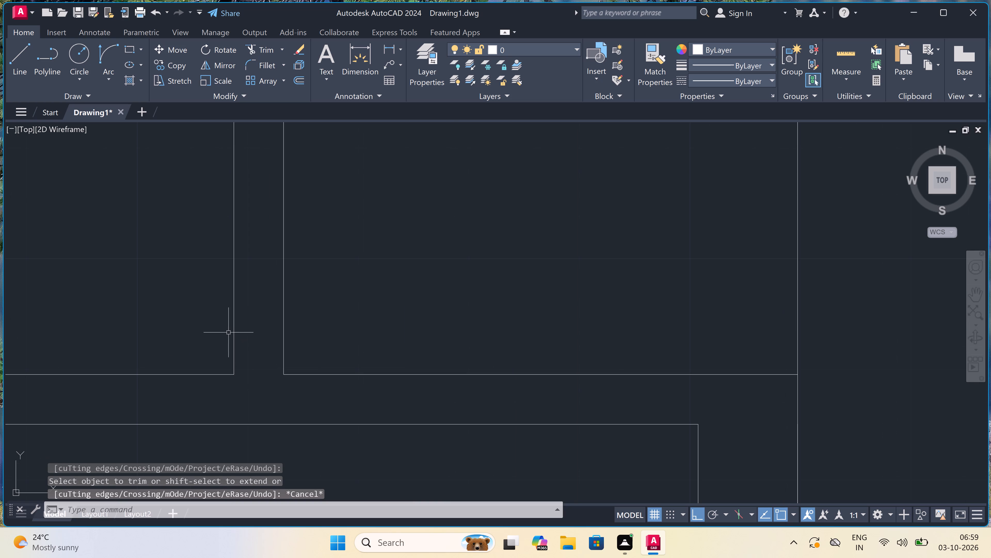
text(l)
key(space)
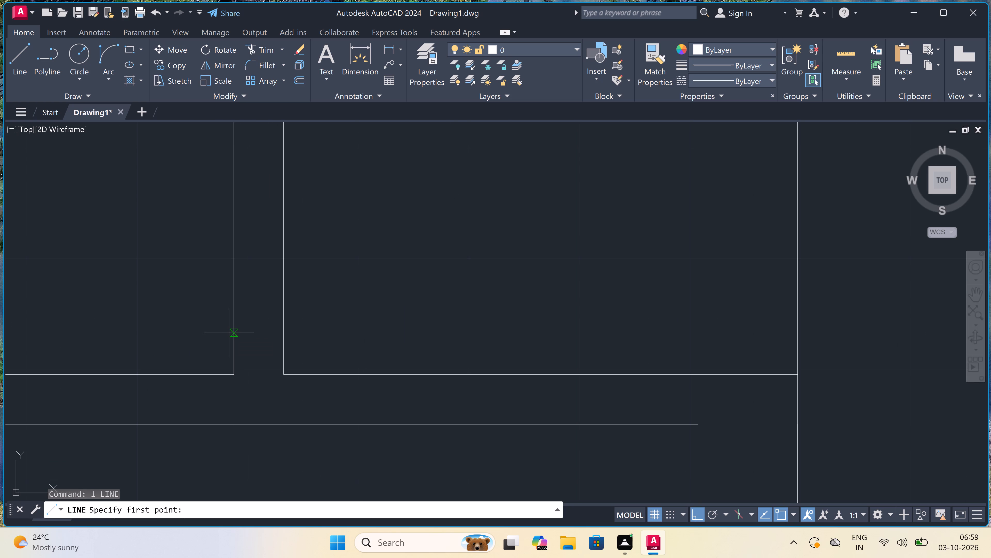
click(230, 338)
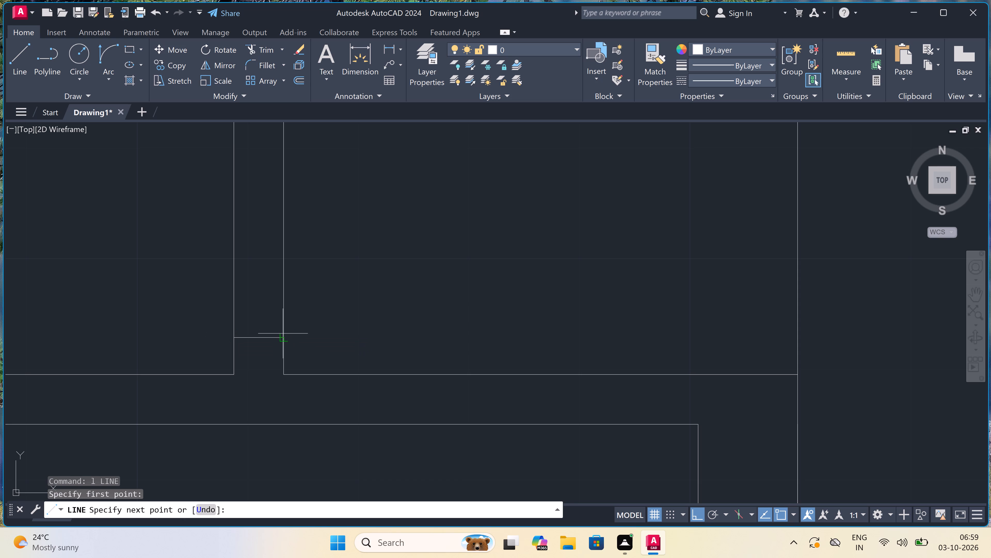
click(278, 334)
click(258, 337)
text(2")
key(space)
text(2')
key(space)
key(Escape)
Draw the upper door jamb across the same partition wall, ending in a 2" stop at mid-wall.
scroll(318, 307, down, 3)
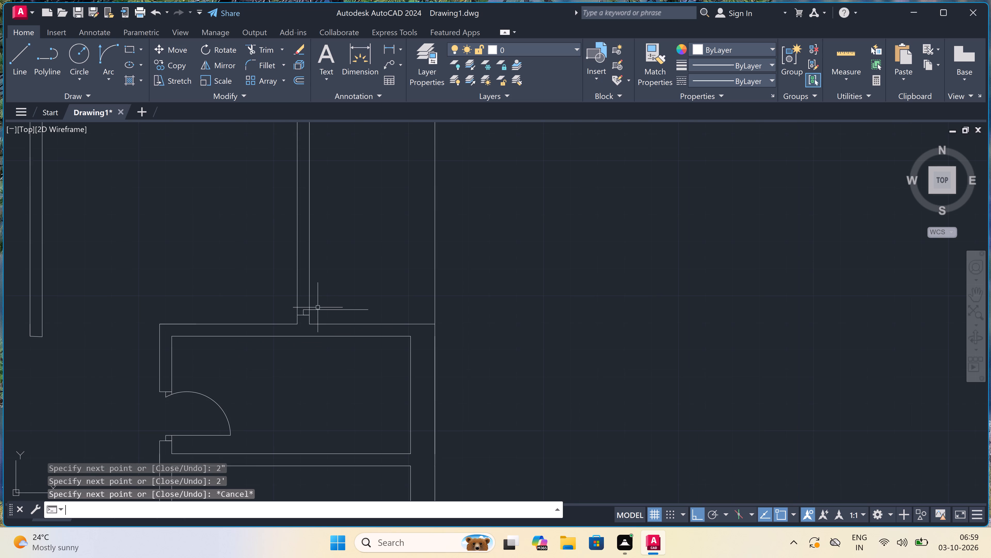
key(space)
scroll(316, 303, down, 2)
scroll(298, 289, up, 3)
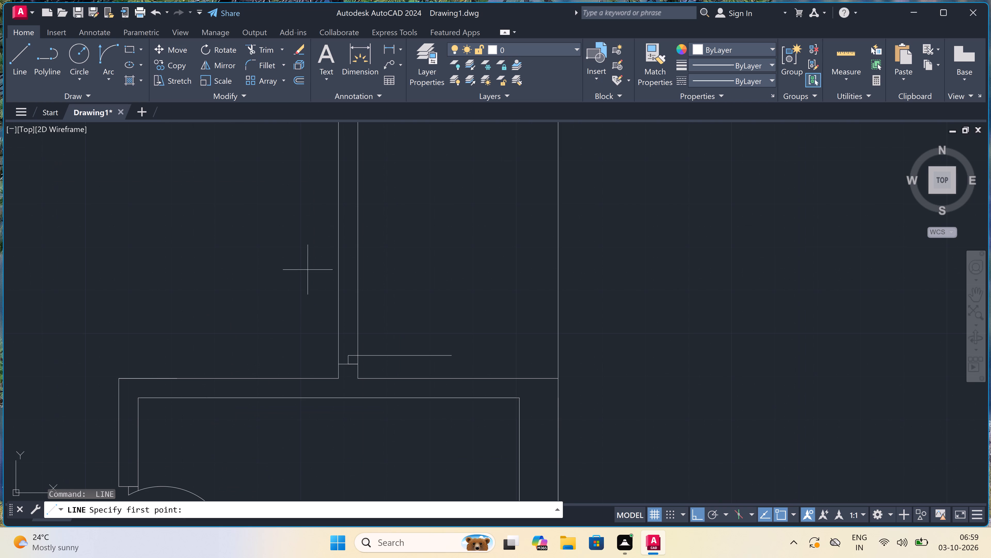
click(339, 278)
click(353, 277)
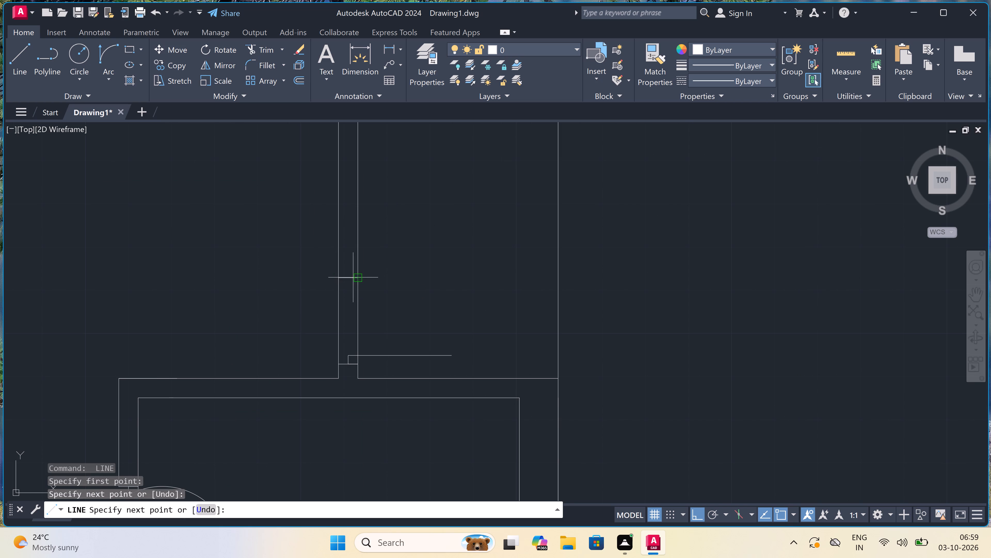
click(345, 281)
text(2")
key(space)
key(Escape)
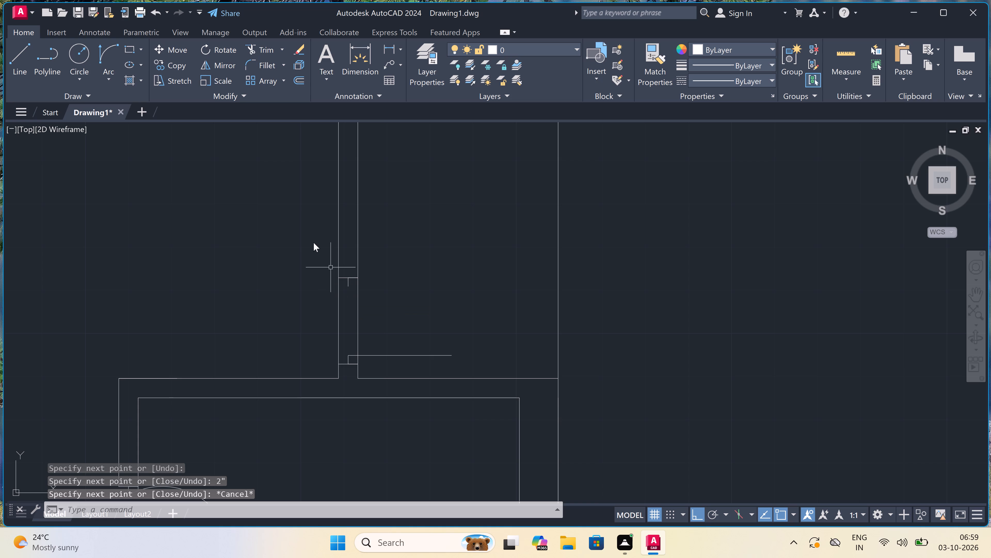
Draw the door swing arc from the end of the 2' leaf to the upper jamb's stop.
click(104, 53)
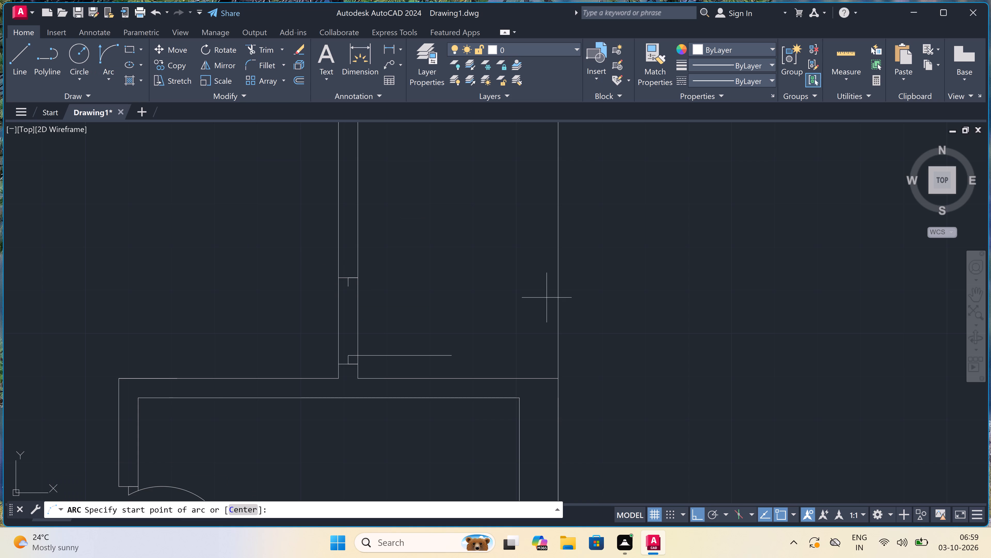
scroll(453, 338, up, 1)
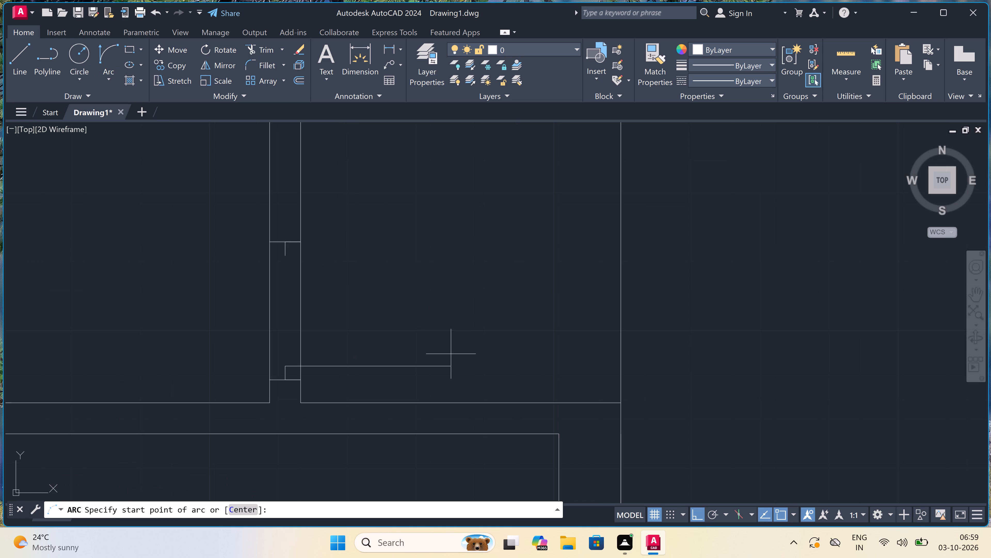
click(451, 362)
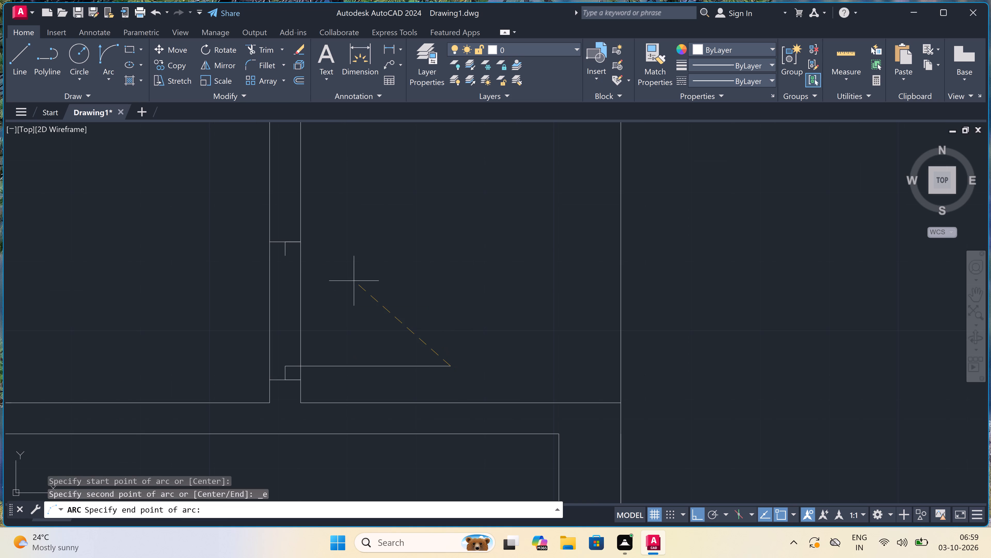
click(285, 257)
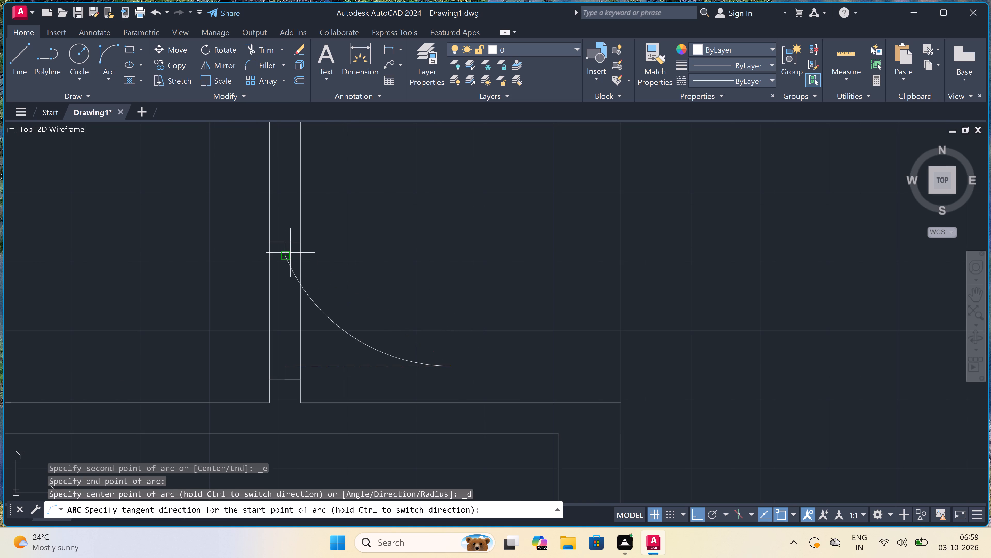
click(371, 224)
Trim both partition wall lines between the two jambs to open the doorway.
scroll(371, 224, down, 2)
scroll(365, 255, up, 1)
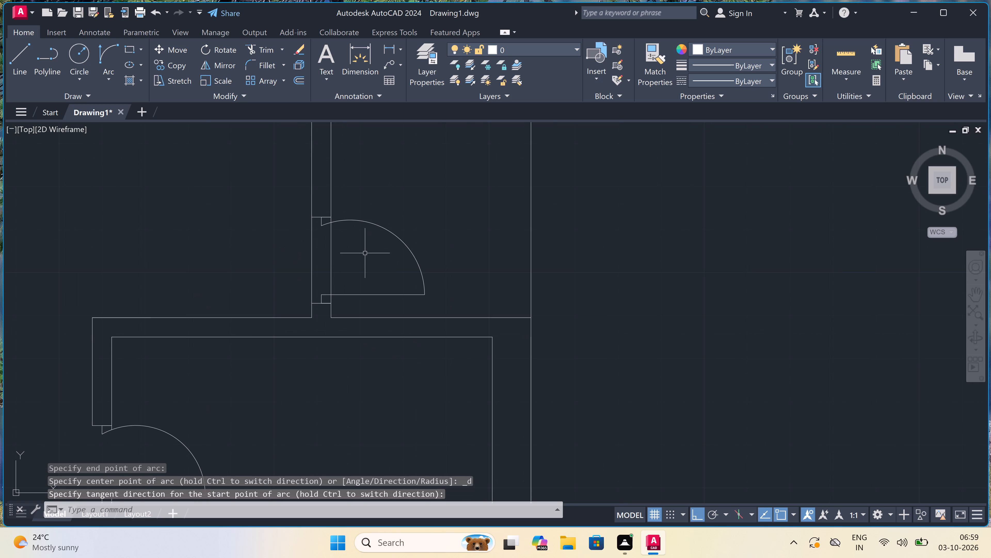
key(t)
key(r)
key(space)
click(356, 272)
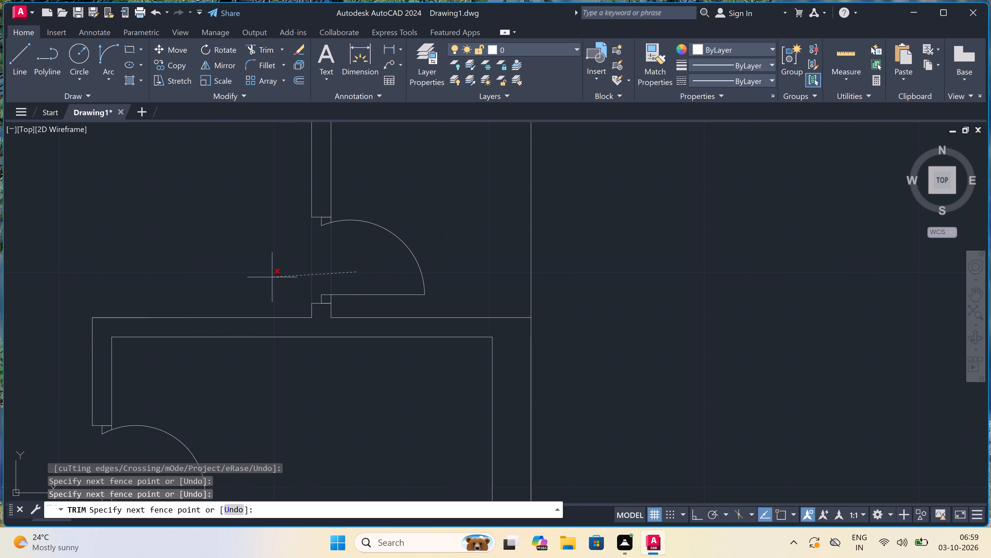
click(264, 277)
Trim the horizontal wall line between the partition's two faces at its upper junction.
scroll(341, 267, down, 4)
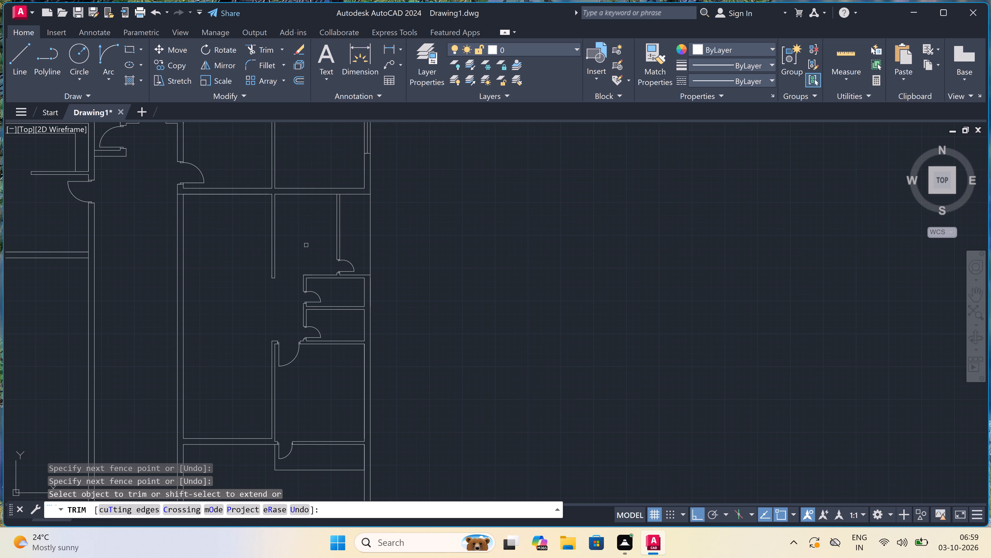
scroll(333, 191, up, 3)
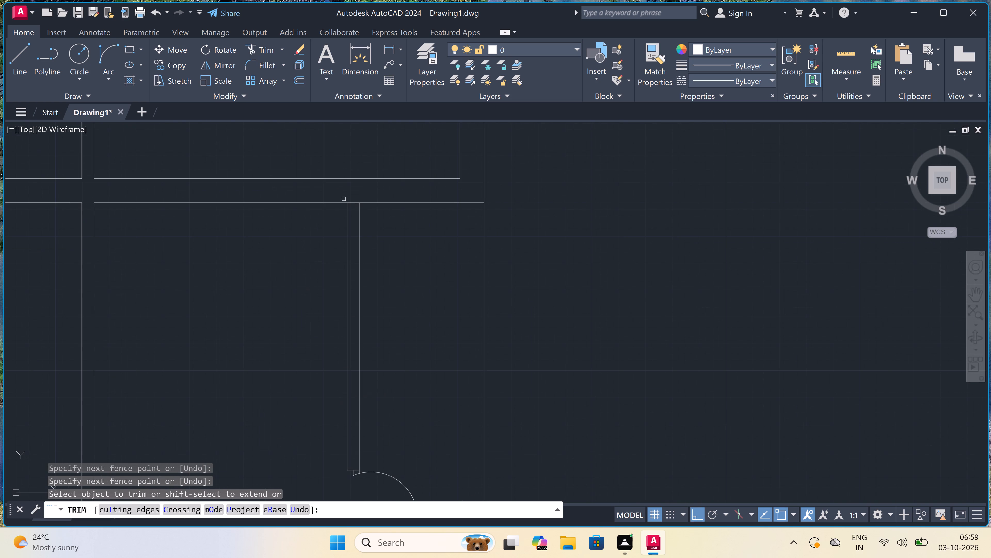
click(352, 204)
scroll(353, 204, down, 2)
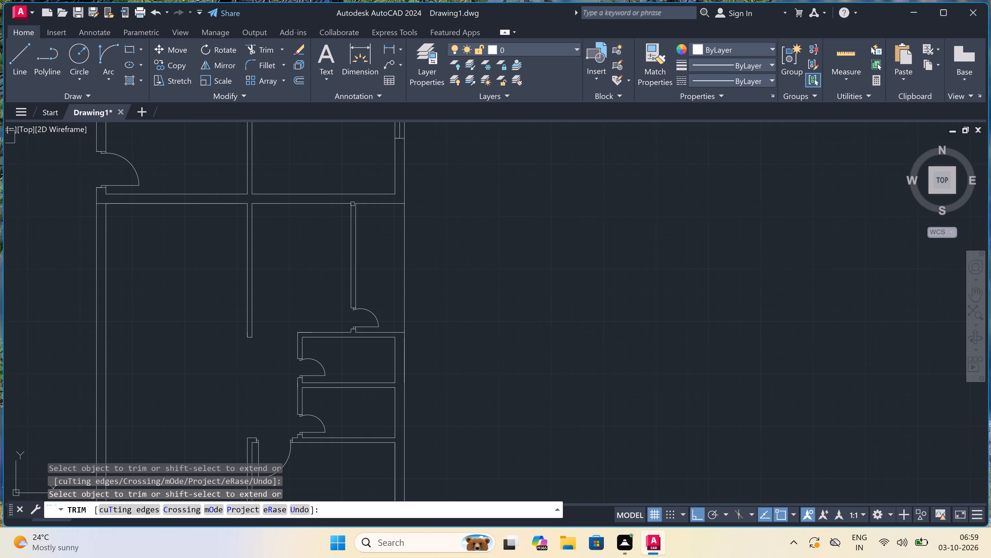
scroll(300, 227, up, 1)
key(Escape)
Draw a stepped line from the stub wall across the room, about 4'-9" down, and over to the partition with the new door.
text(l)
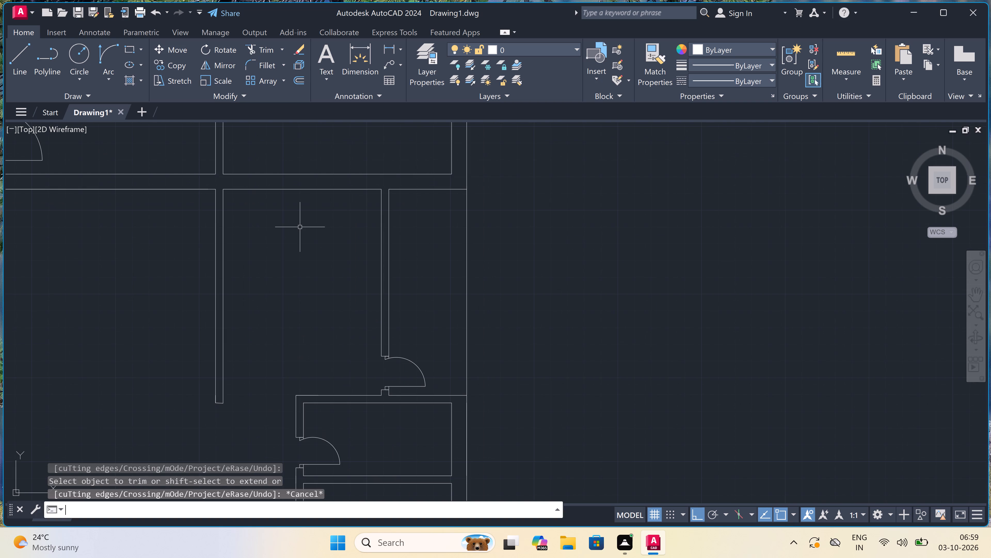
key(space)
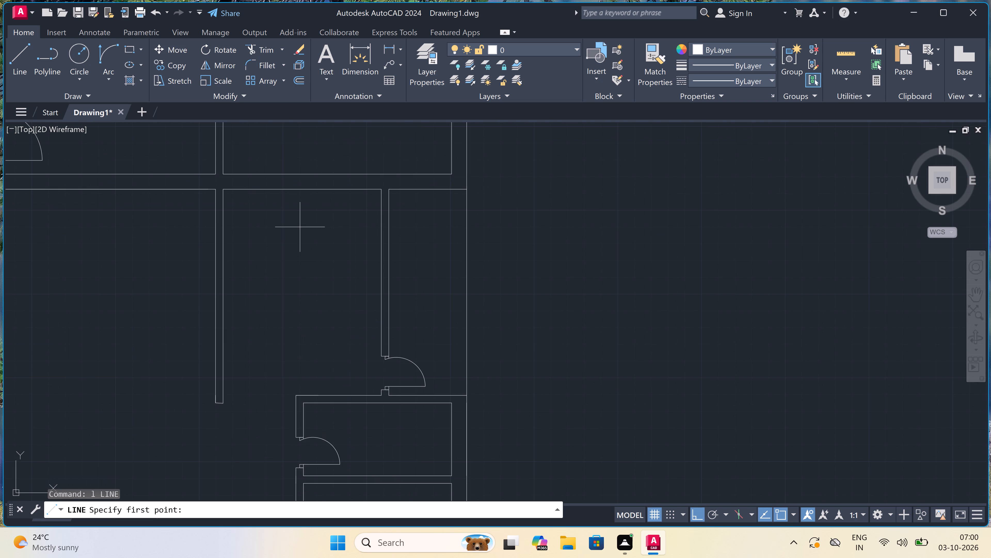
click(223, 219)
click(353, 219)
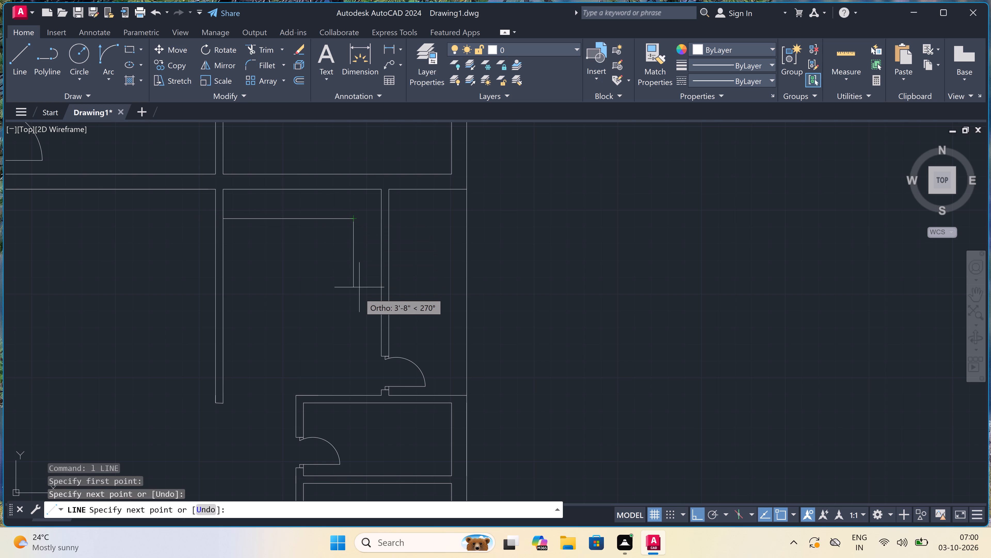
click(359, 316)
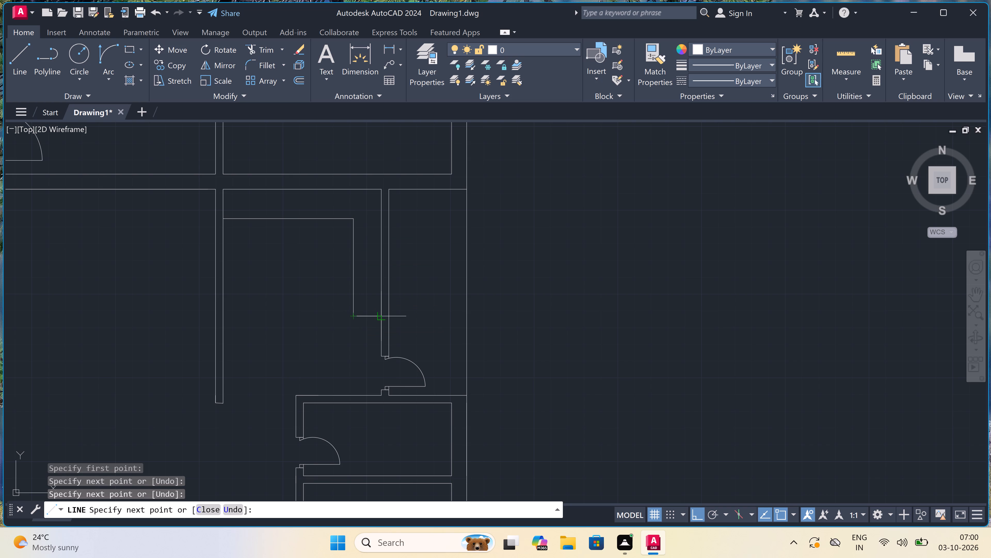
click(379, 320)
key(Escape)
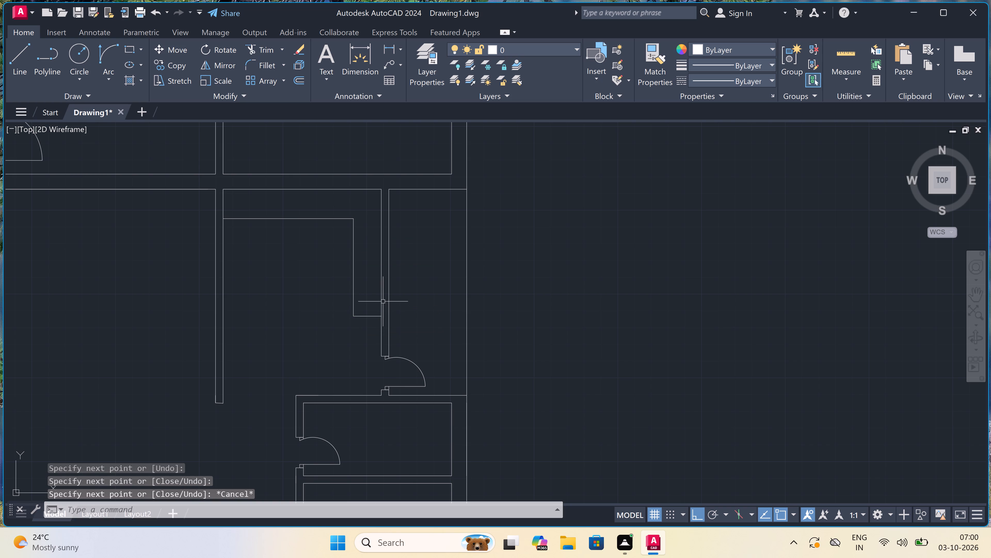
Draw a 3' window in the partition above the new door, with a centre line and a closing line across the wall at each end.
key(space)
click(382, 292)
click(391, 291)
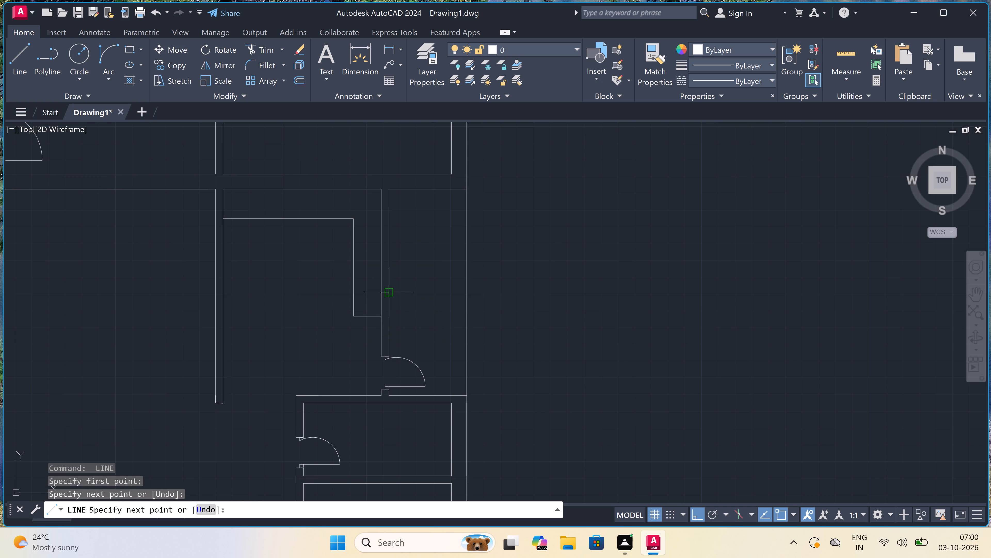
scroll(387, 293, up, 3)
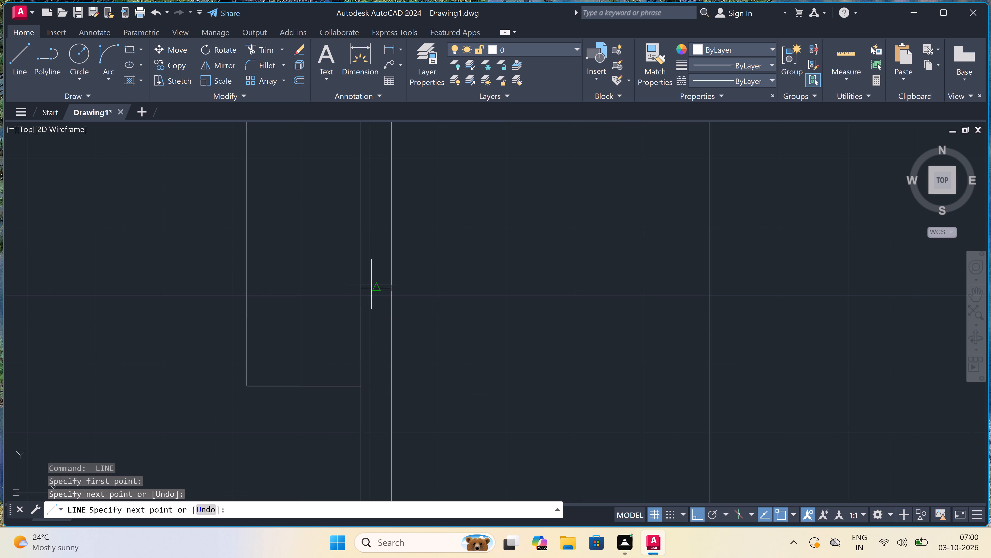
click(375, 286)
text(3')
key(space)
scroll(377, 235, down, 3)
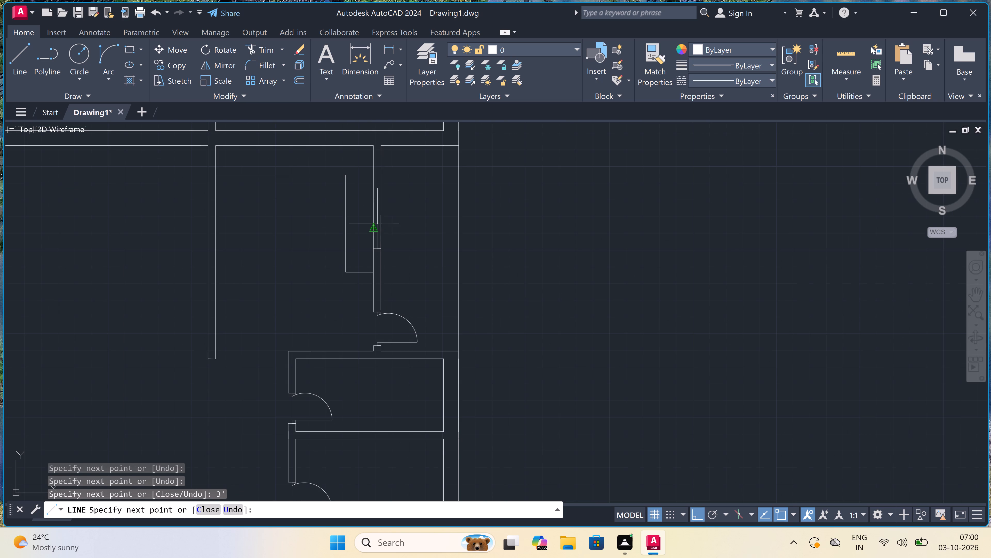
scroll(357, 182, up, 2)
scroll(410, 193, up, 2)
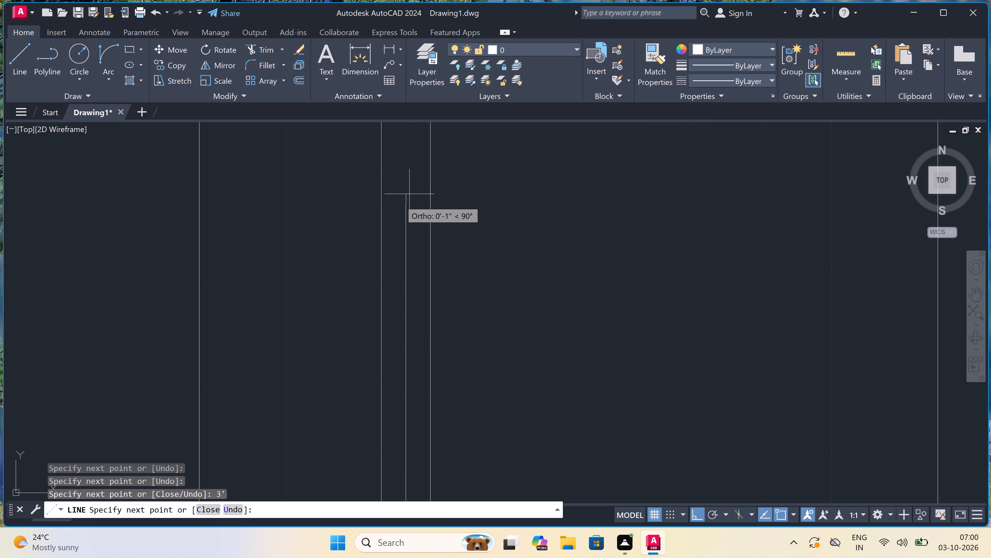
click(382, 201)
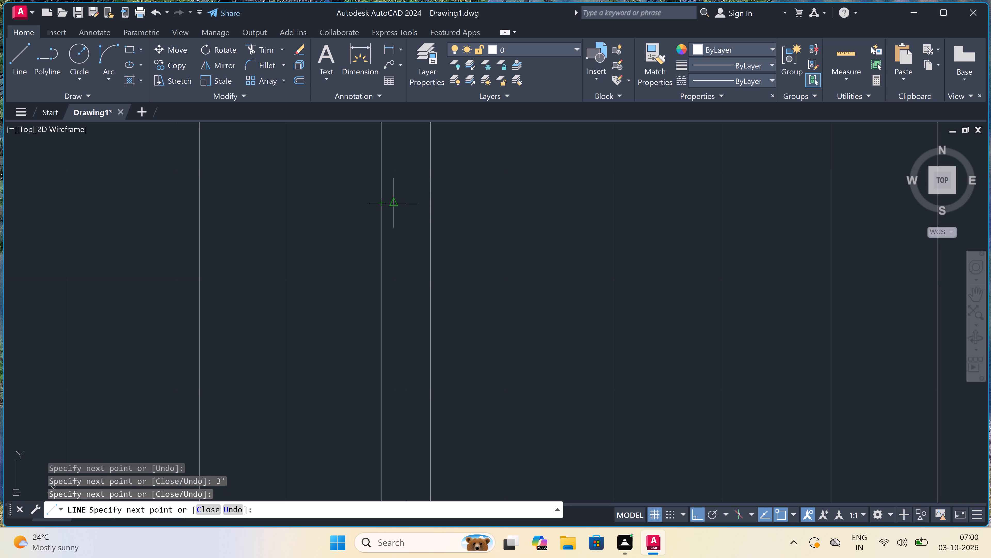
click(430, 206)
key(Escape)
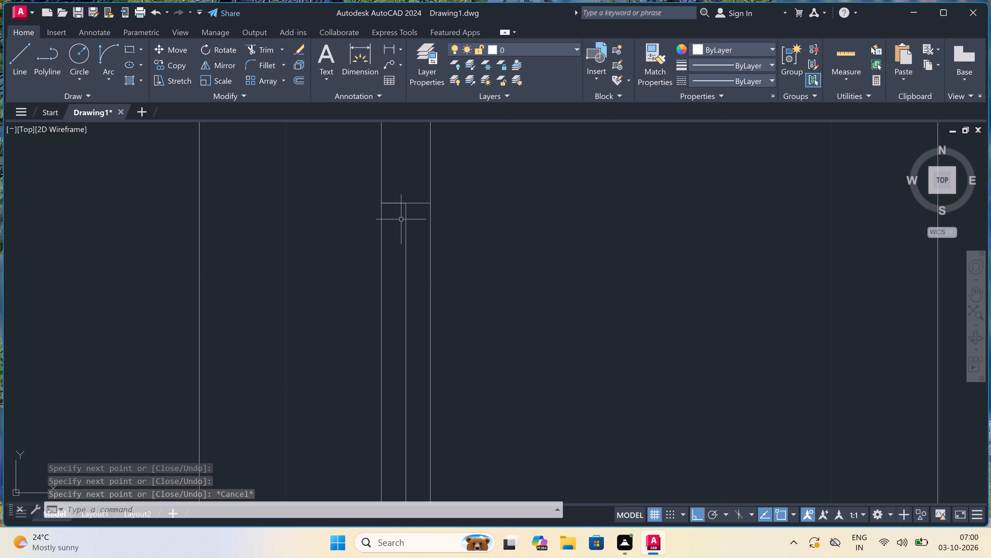
Draw a 2' window in the outer wall of the upper small room, with a centre line and closing lines across the wall at both ends.
scroll(408, 223, down, 2)
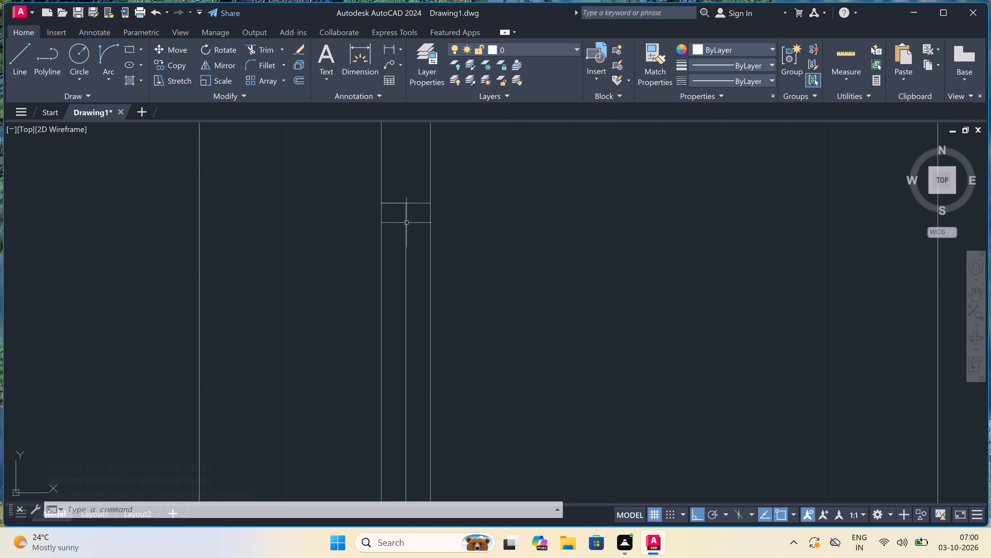
scroll(564, 266, down, 5)
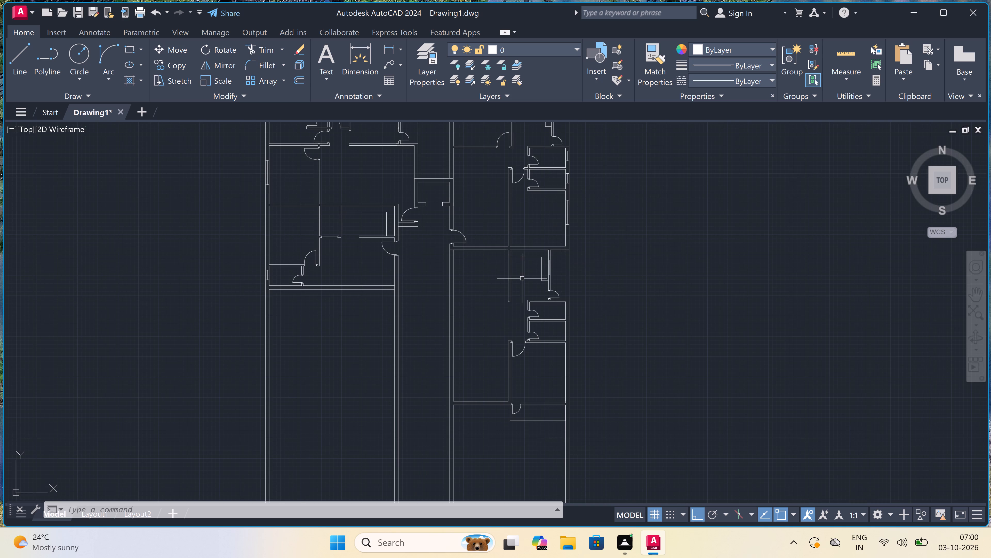
scroll(521, 279, up, 2)
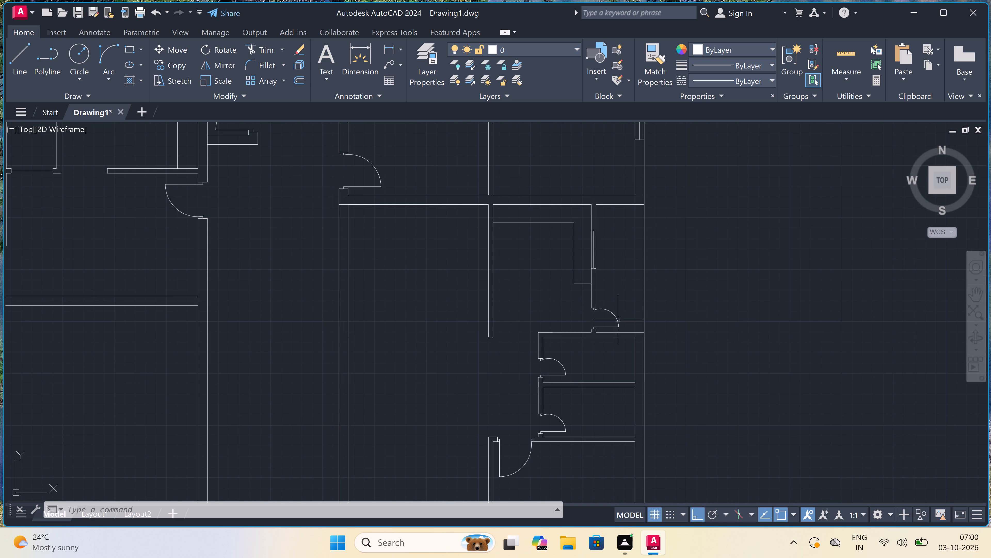
key(space)
scroll(632, 371, up, 2)
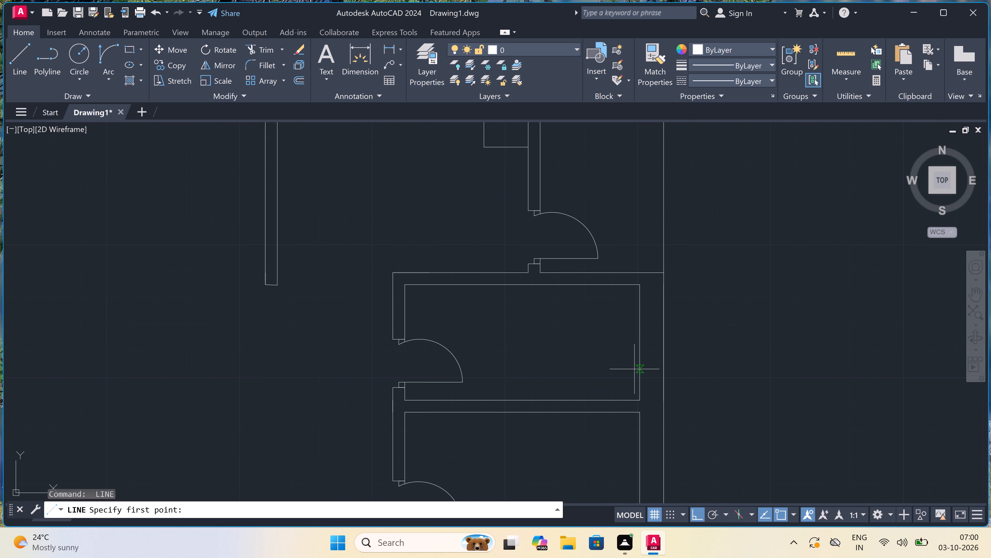
click(639, 378)
click(664, 377)
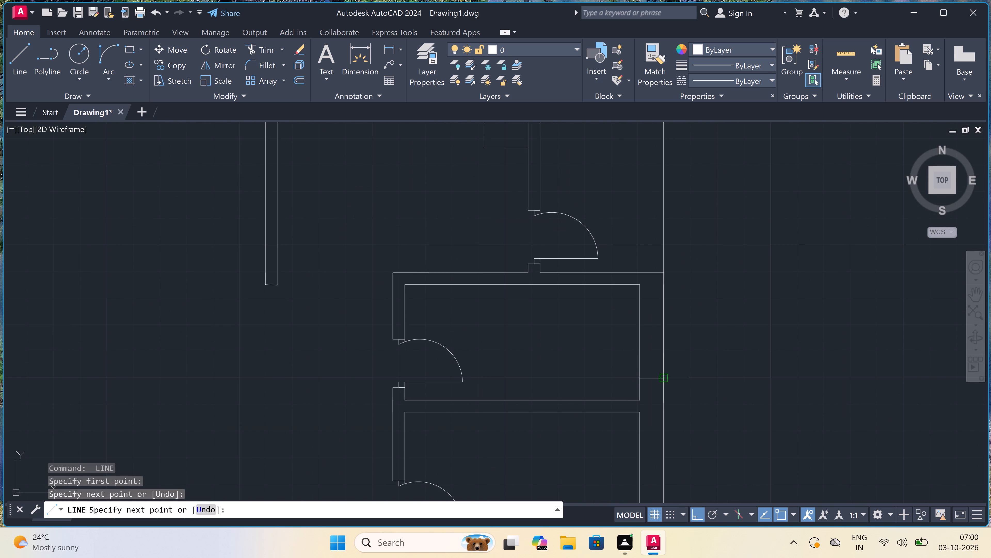
click(643, 376)
click(649, 379)
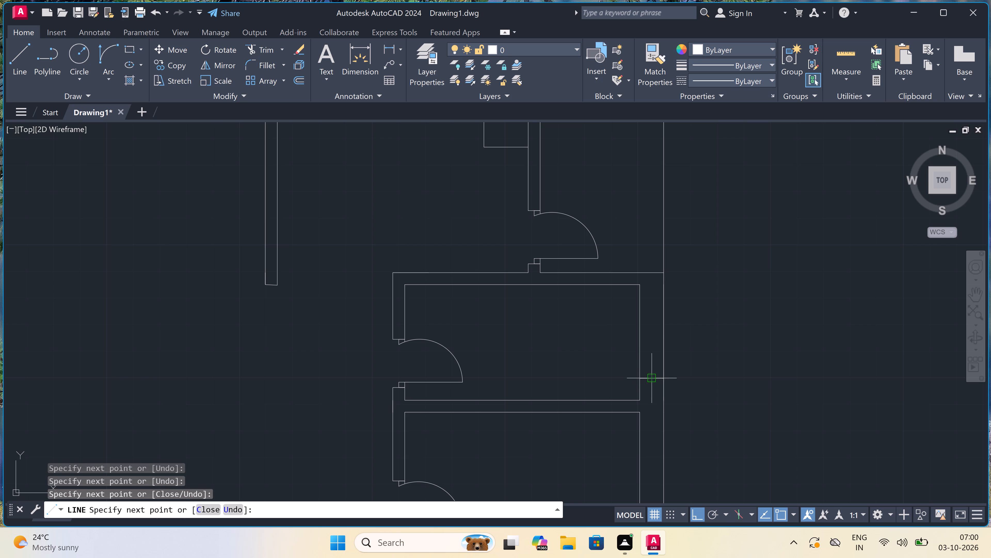
text(2')
key(space)
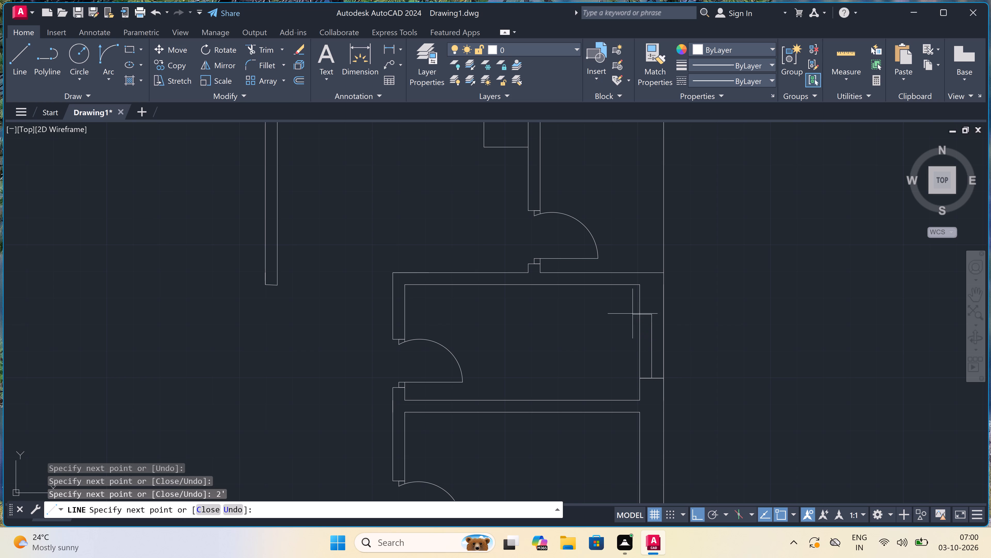
click(643, 316)
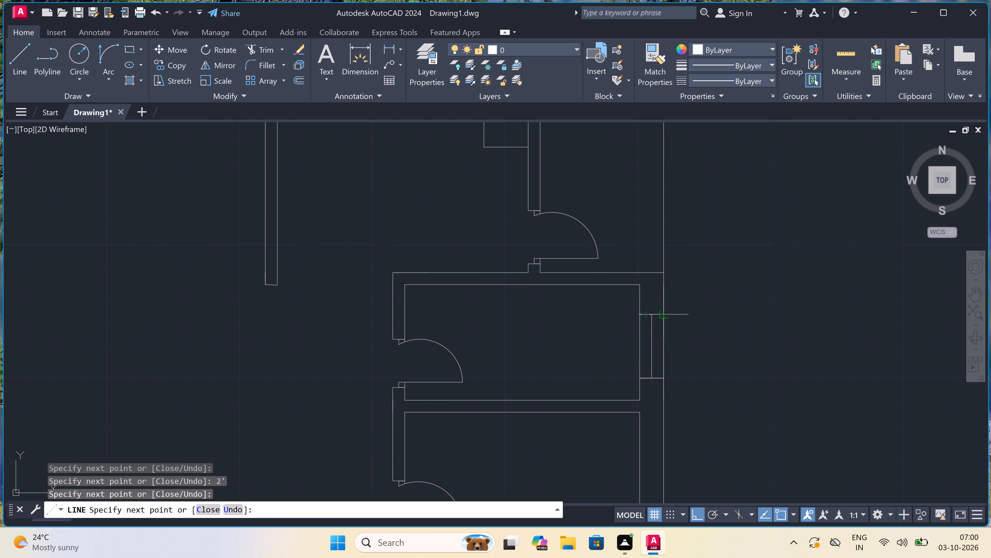
click(666, 312)
key(Escape)
Draw a matching 2' window in the outer wall of the lower small room, with a centre line and closing lines across the wall.
scroll(678, 277, down, 3)
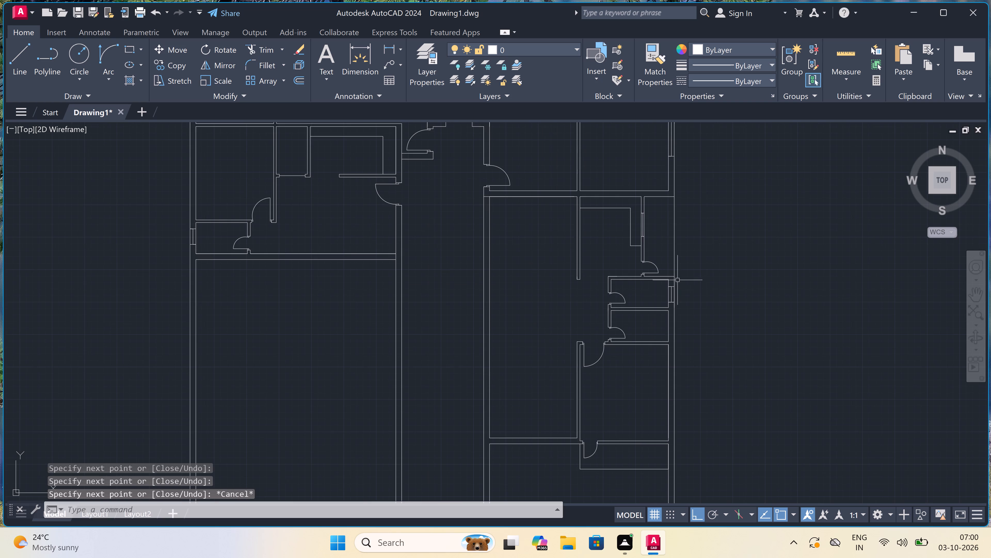
scroll(678, 340, up, 2)
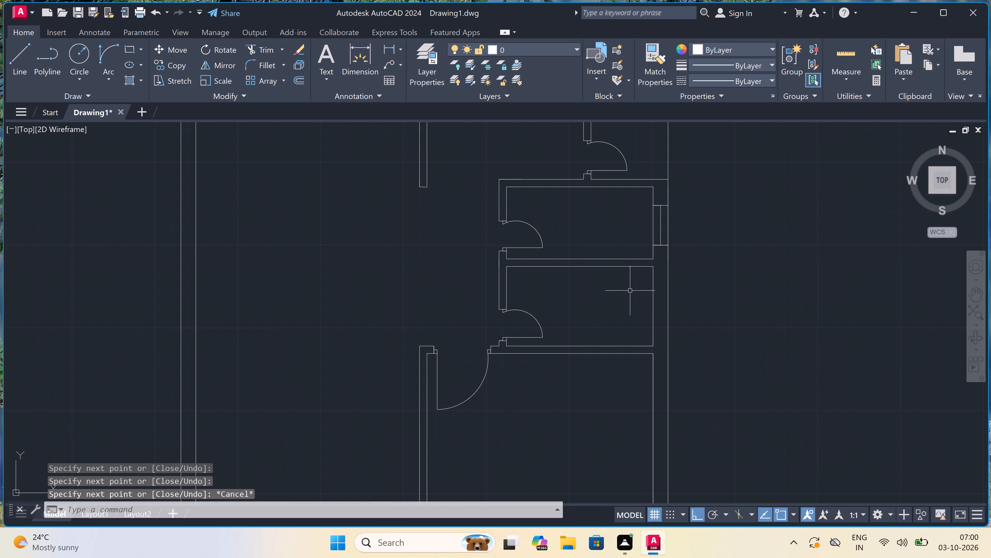
key(space)
click(652, 280)
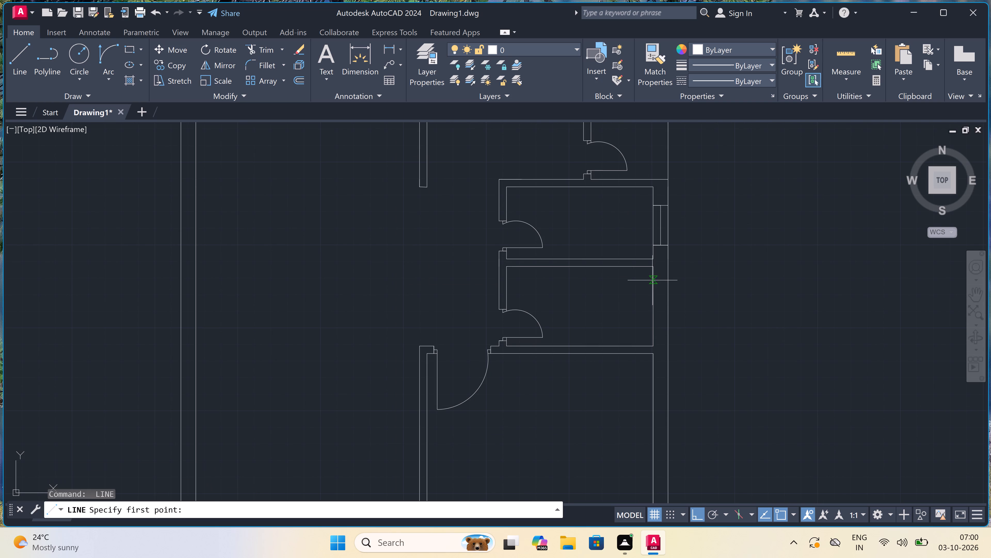
click(667, 277)
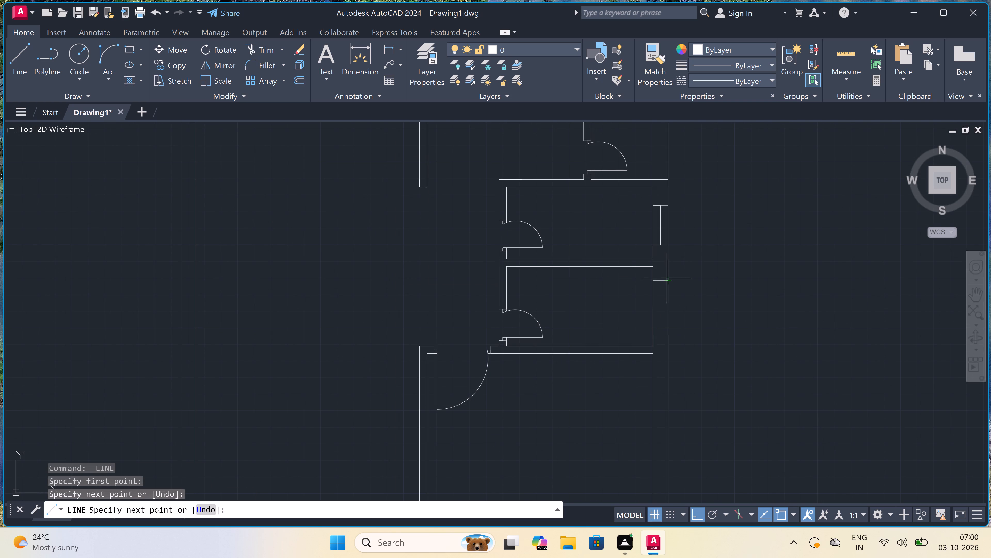
click(659, 282)
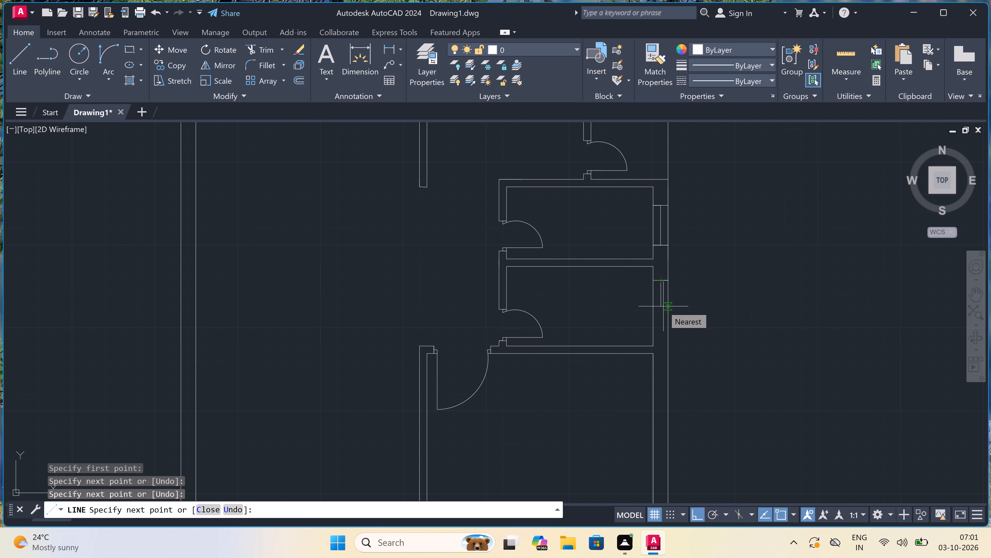
text(2')
key(space)
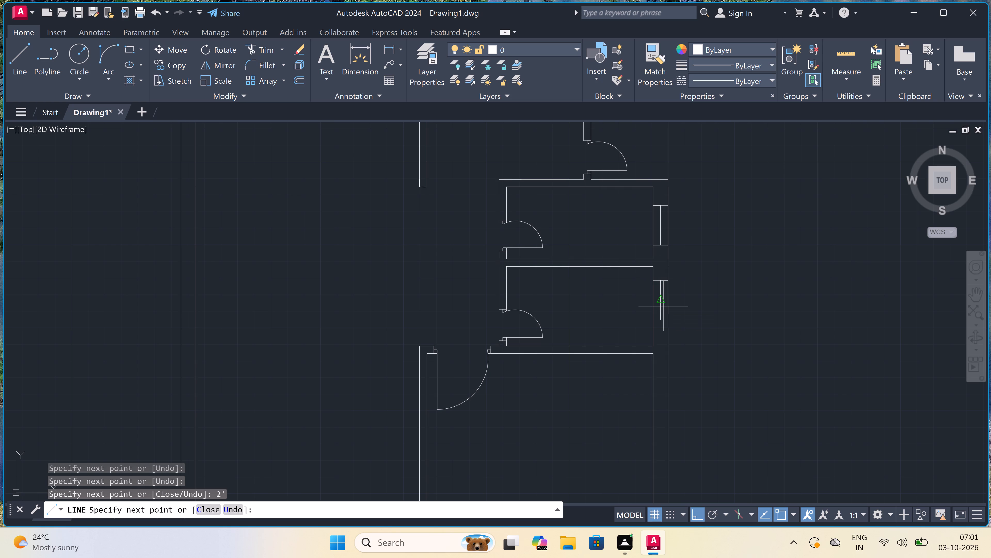
scroll(663, 306, up, 2)
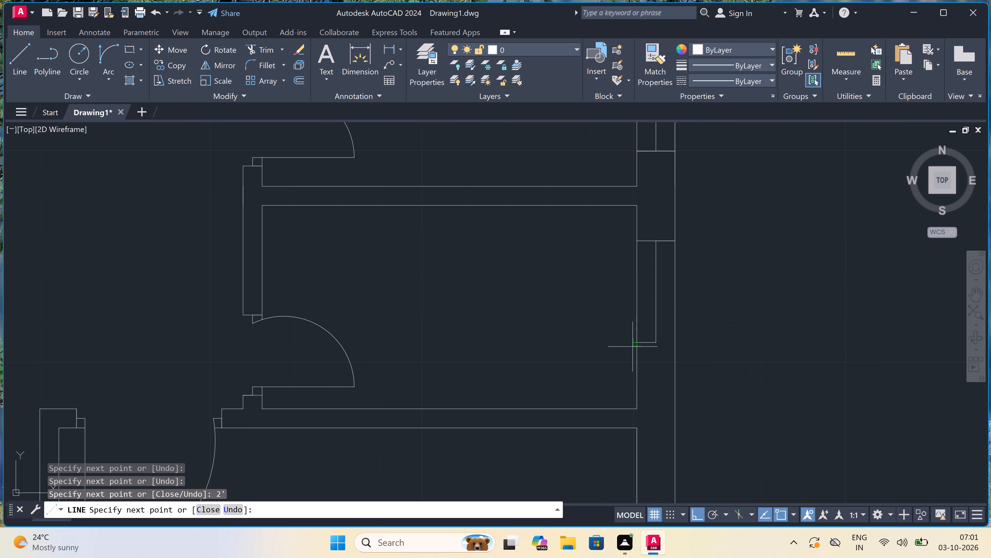
click(638, 340)
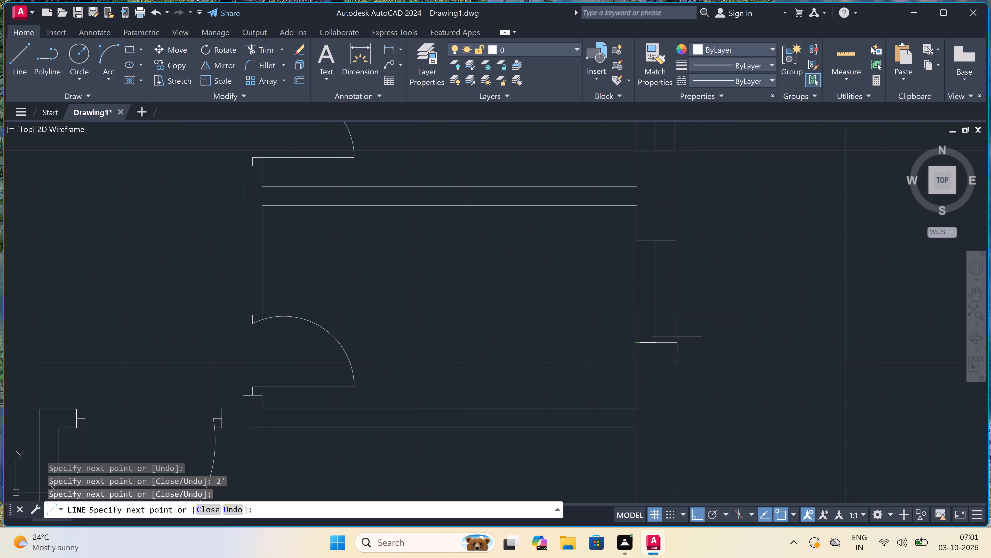
click(676, 342)
key(Escape)
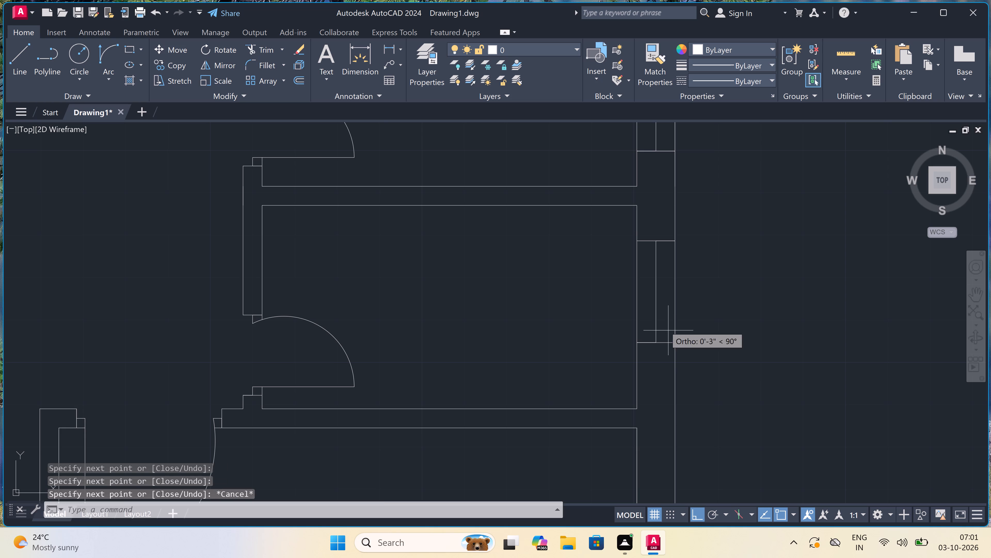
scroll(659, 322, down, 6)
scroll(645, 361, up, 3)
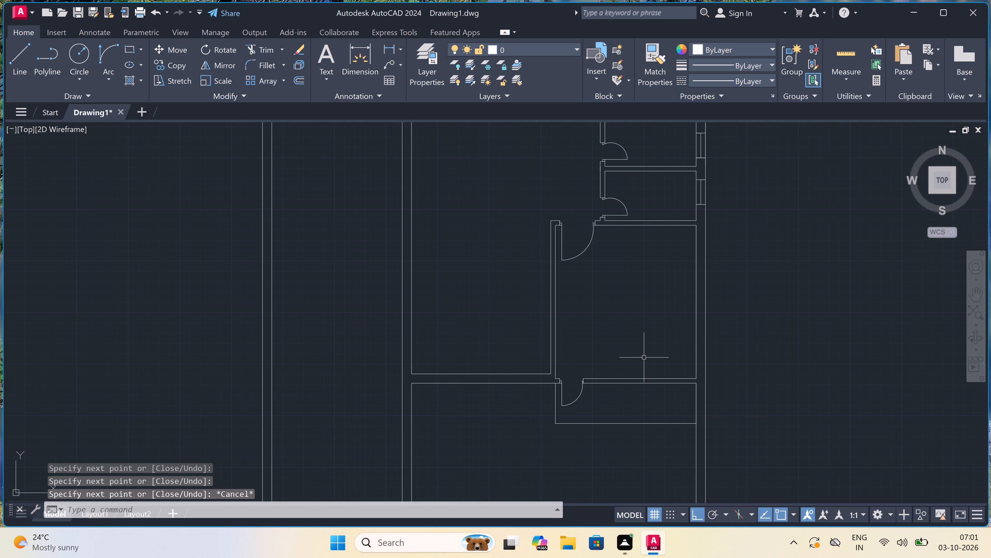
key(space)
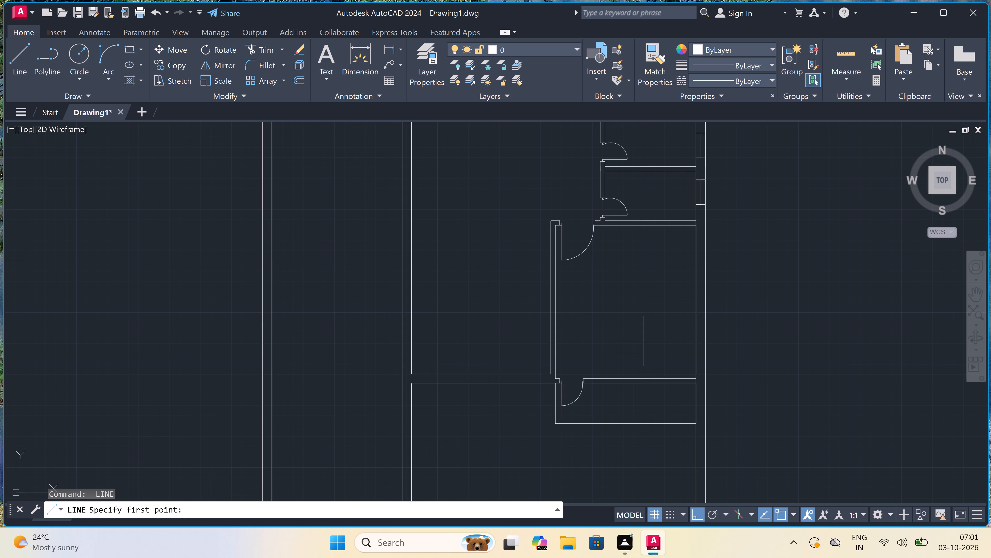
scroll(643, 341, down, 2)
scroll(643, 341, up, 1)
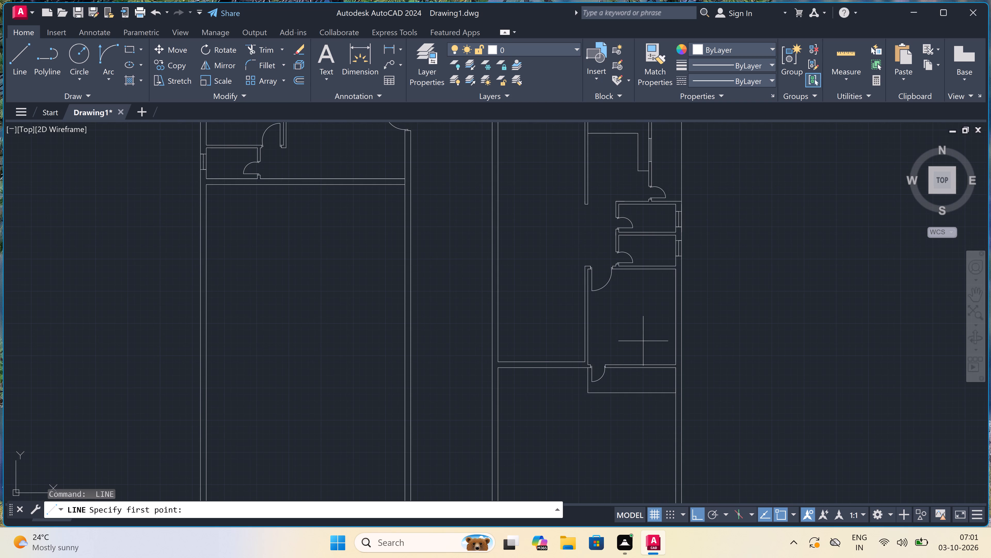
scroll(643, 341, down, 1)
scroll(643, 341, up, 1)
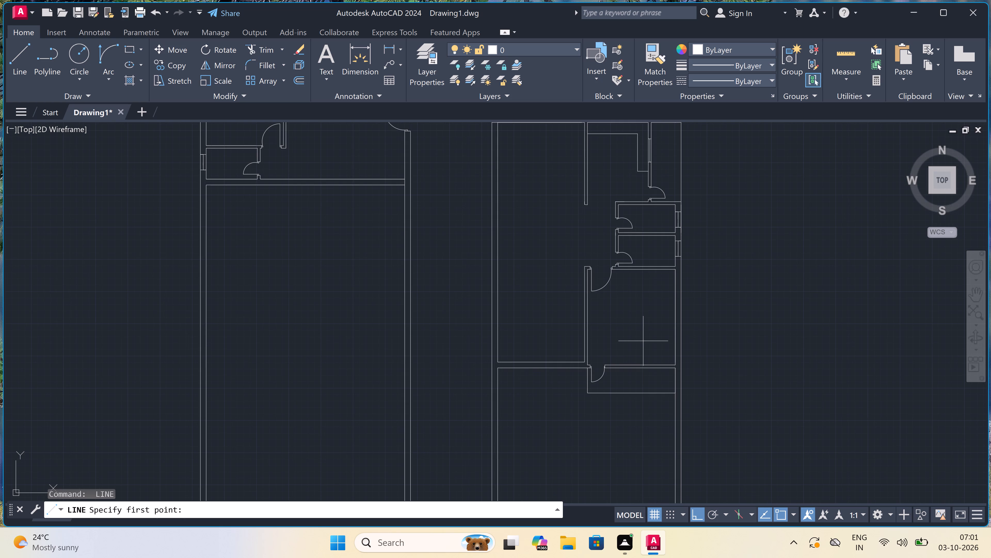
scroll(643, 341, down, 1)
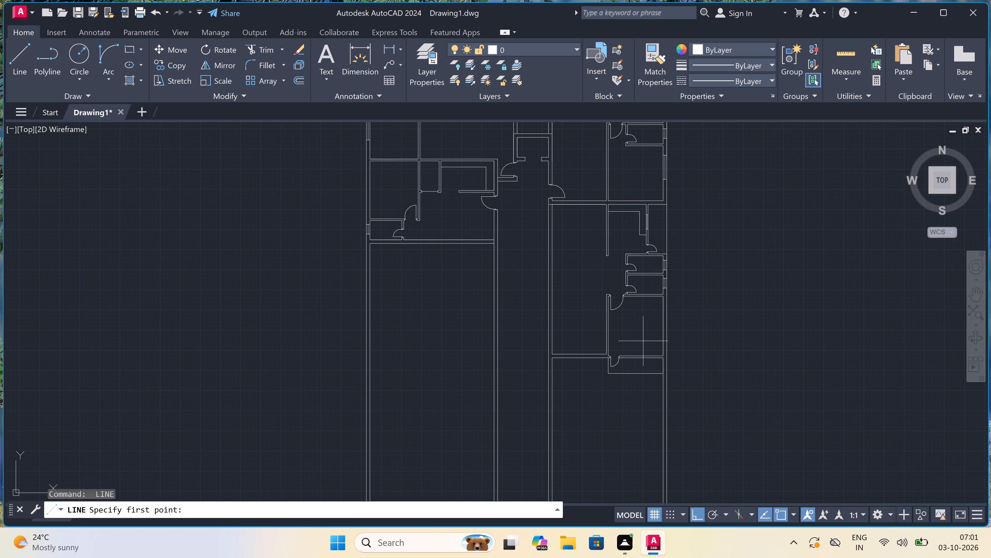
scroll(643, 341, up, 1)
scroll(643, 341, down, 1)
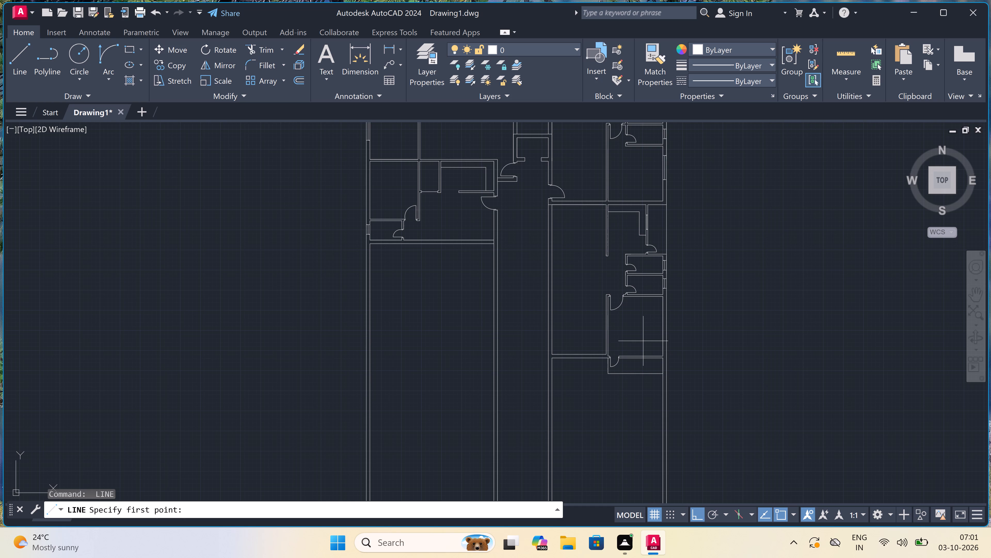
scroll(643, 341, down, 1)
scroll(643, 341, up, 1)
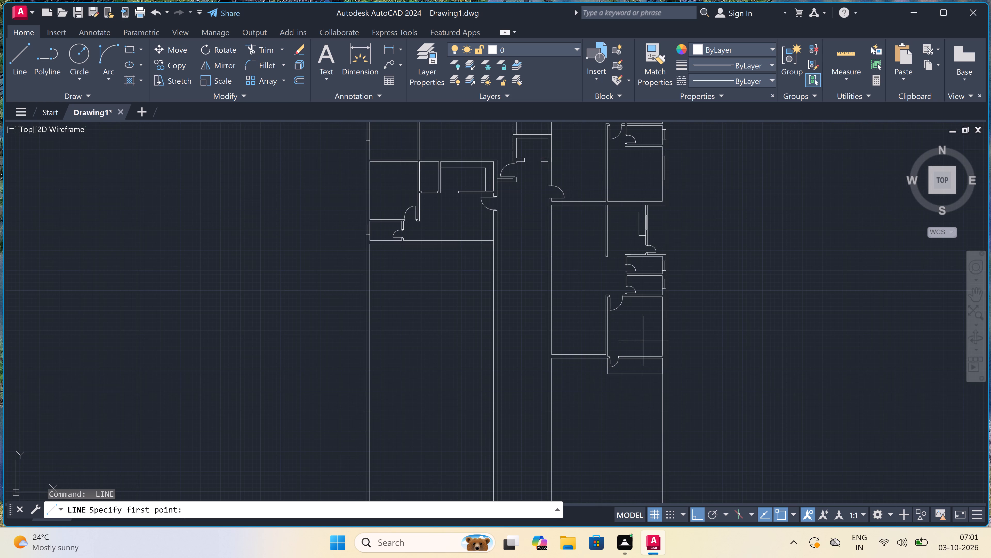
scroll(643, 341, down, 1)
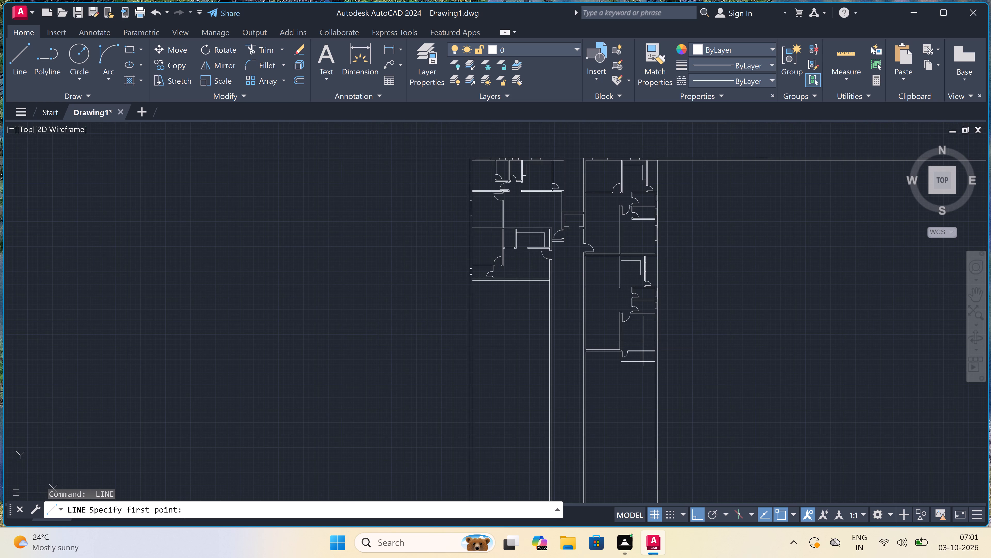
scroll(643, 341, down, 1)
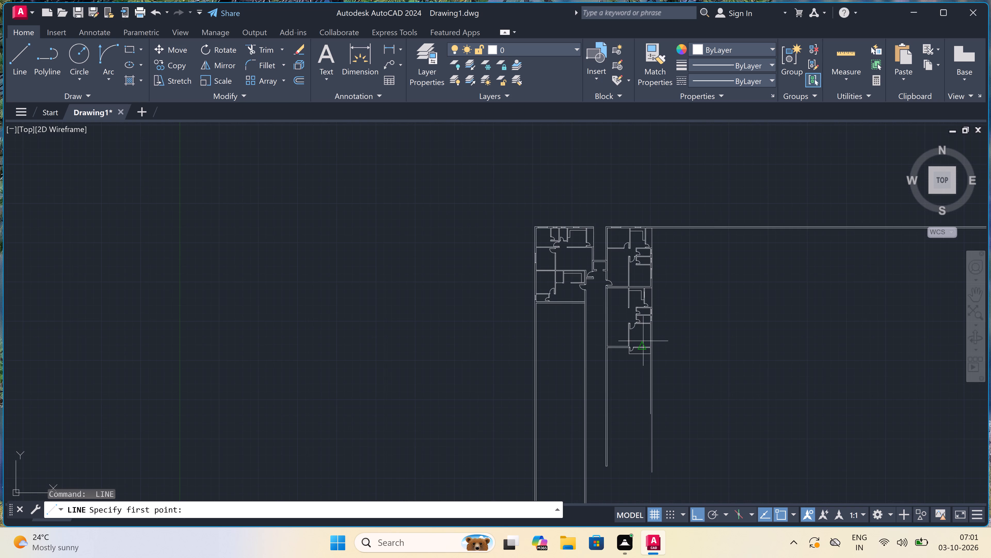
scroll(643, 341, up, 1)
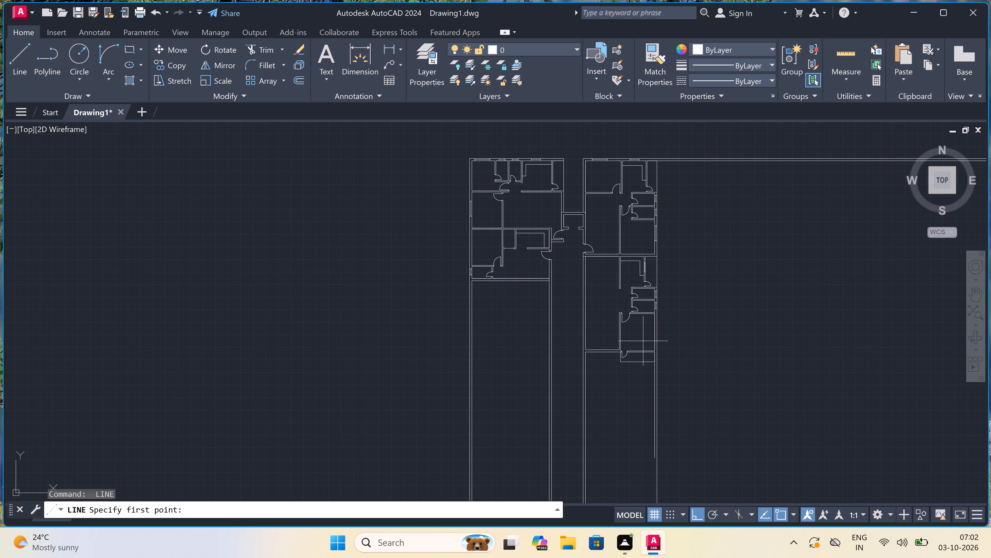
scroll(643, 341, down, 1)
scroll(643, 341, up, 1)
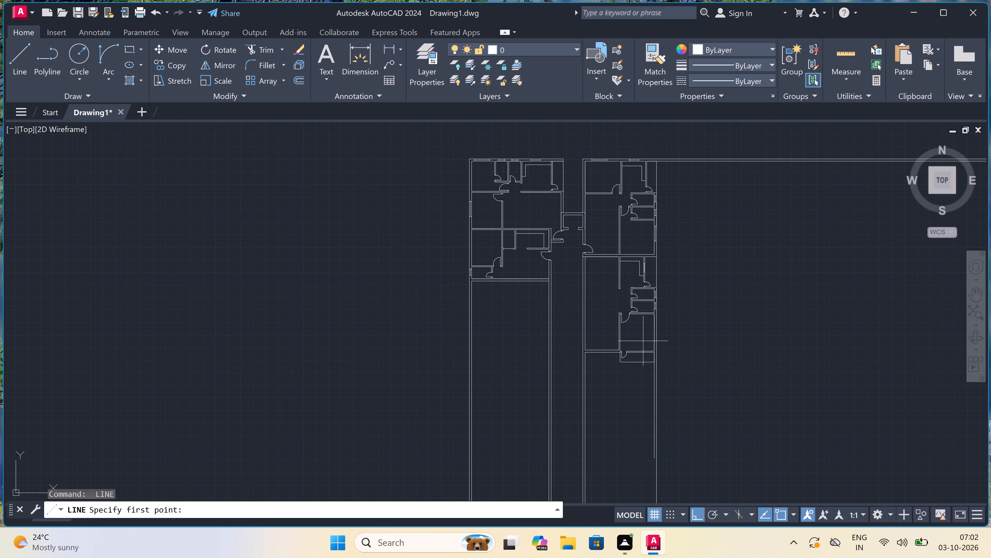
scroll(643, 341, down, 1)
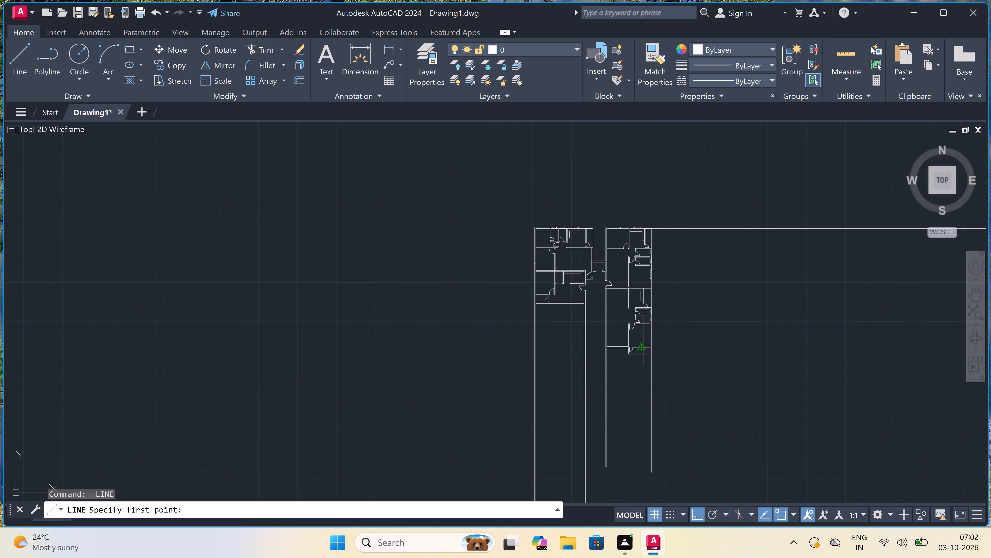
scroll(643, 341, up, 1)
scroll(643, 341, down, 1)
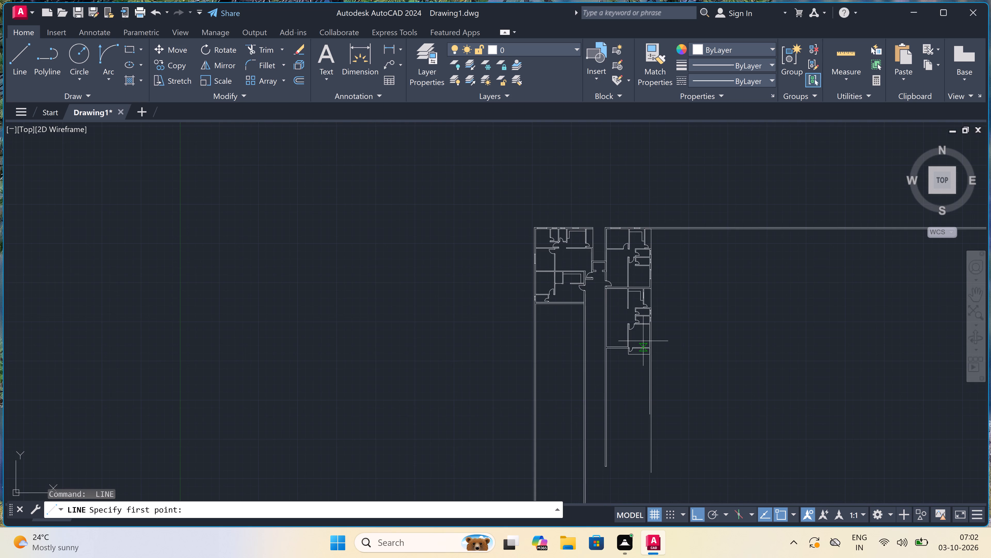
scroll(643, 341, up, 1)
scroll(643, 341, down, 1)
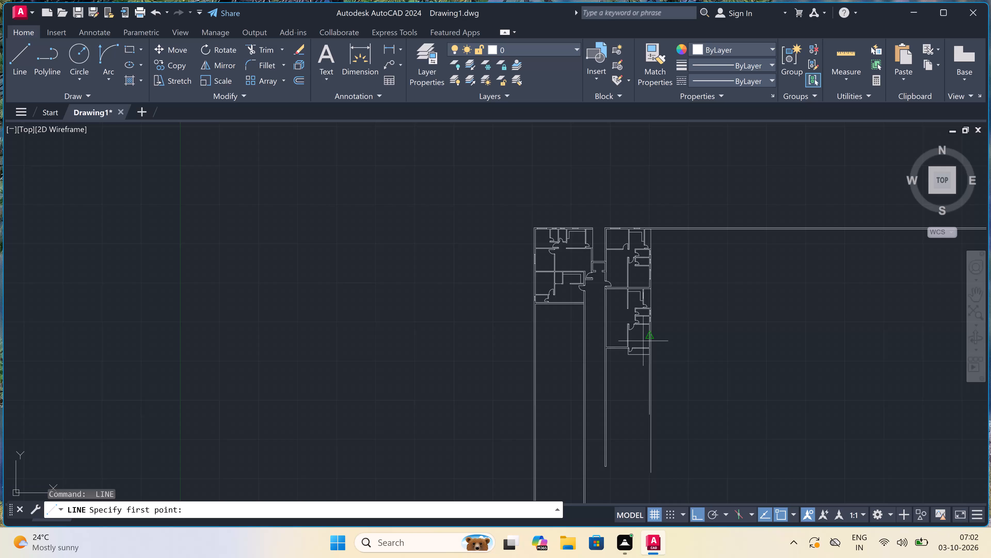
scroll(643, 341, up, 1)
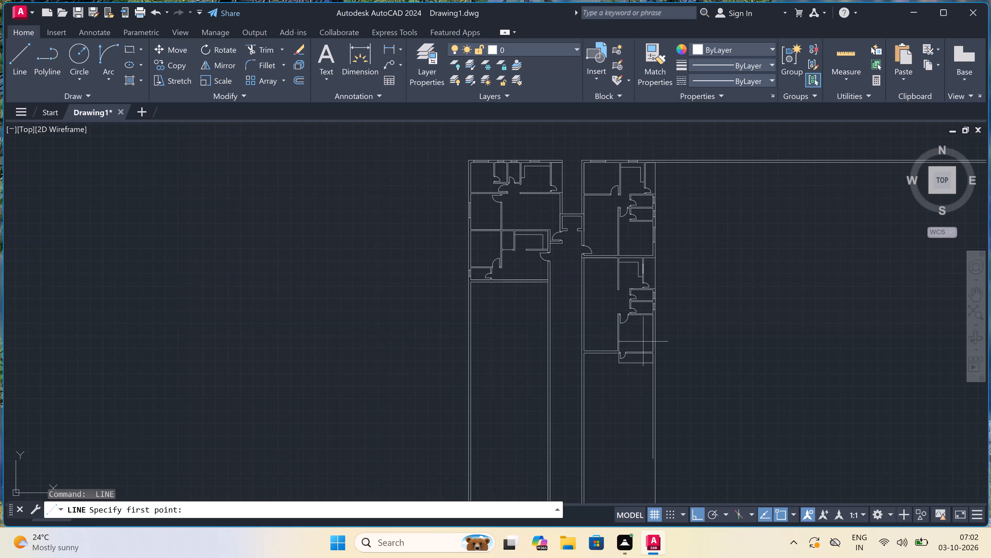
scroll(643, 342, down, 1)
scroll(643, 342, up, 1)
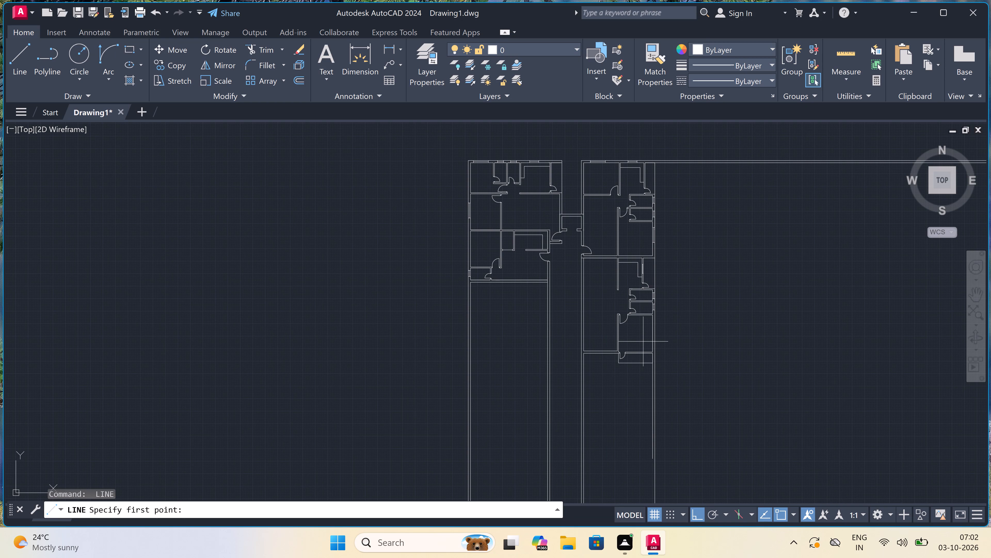
Draw a 5' window in the wall beside the narrow balcony's door, with a centre line and closing lines across the wall at both ends.
scroll(637, 357, up, 3)
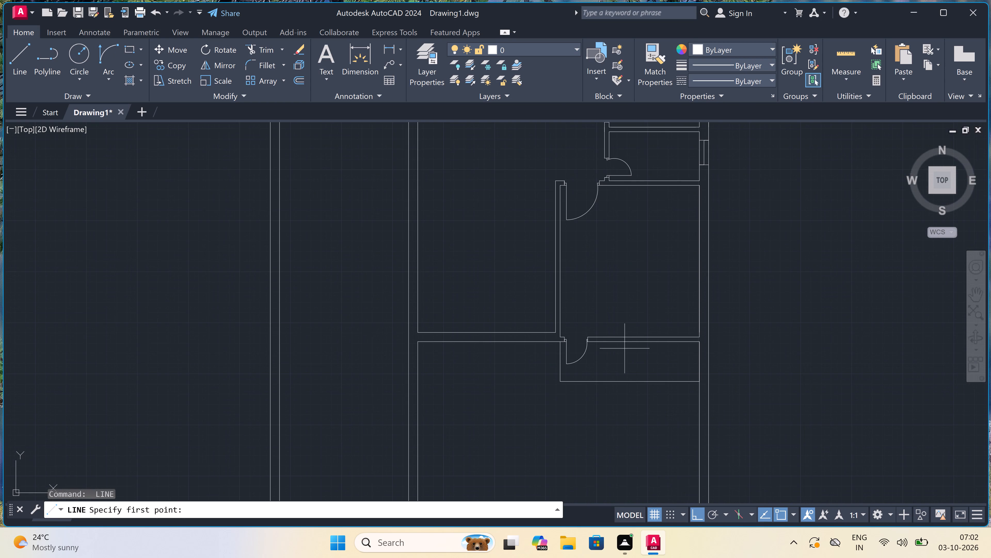
scroll(608, 338, up, 2)
double_click(609, 336)
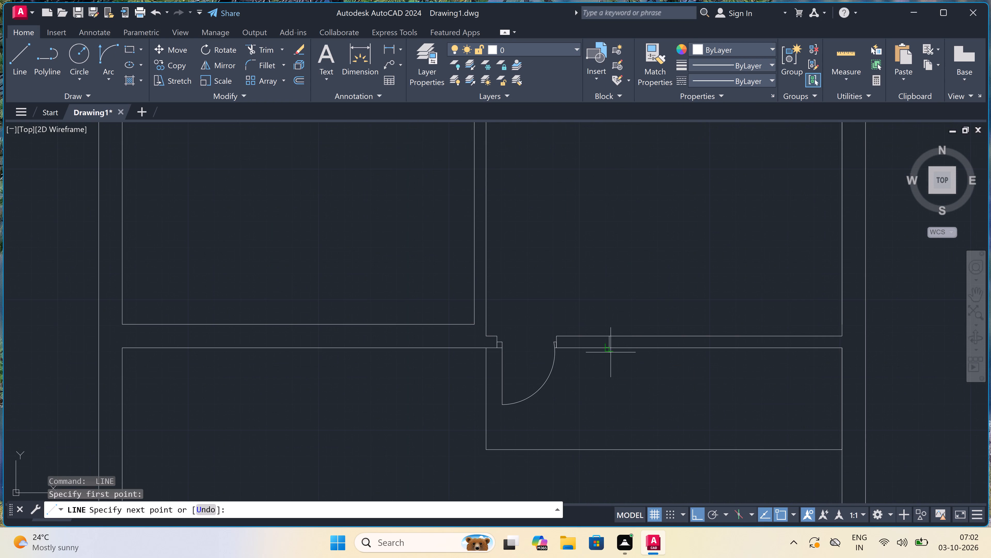
click(607, 350)
scroll(606, 348, up, 2)
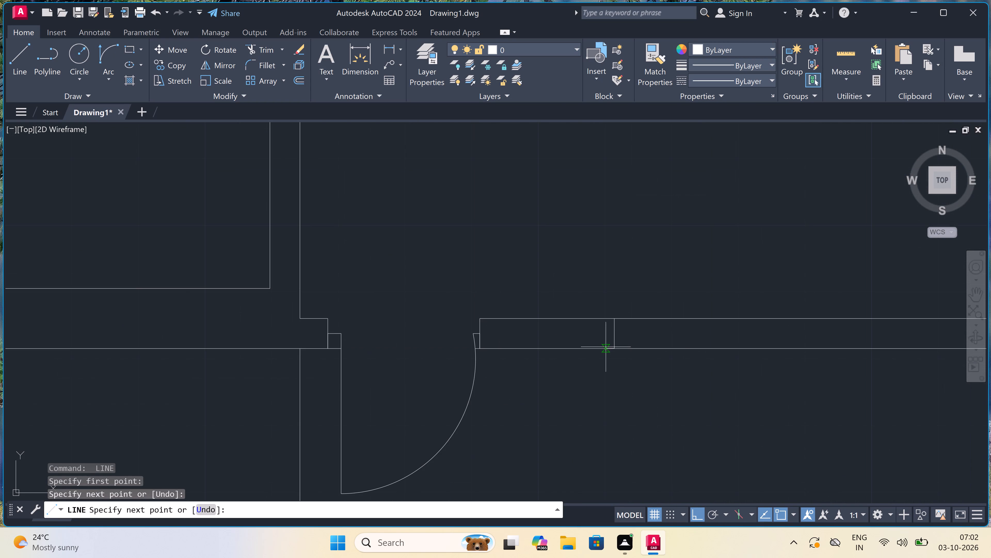
click(612, 332)
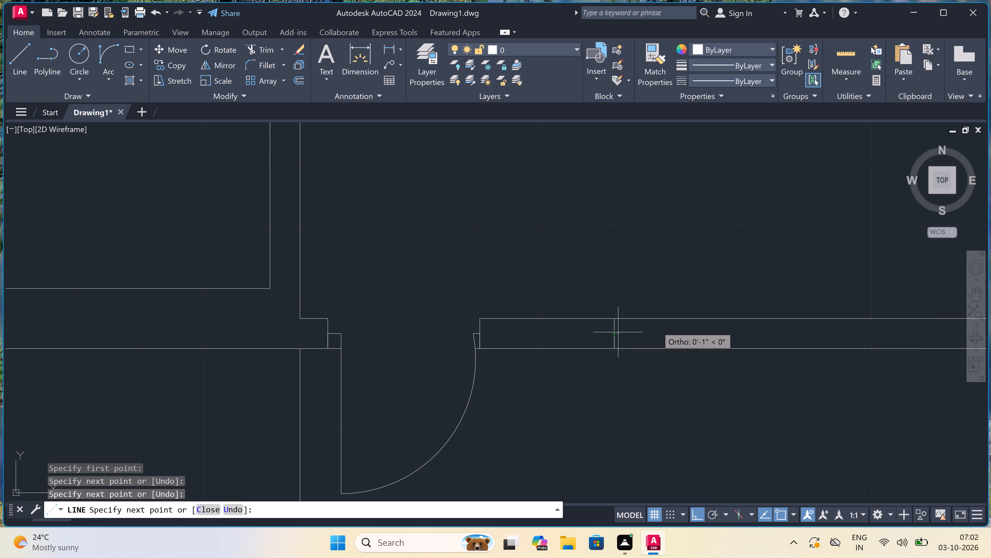
text(5')
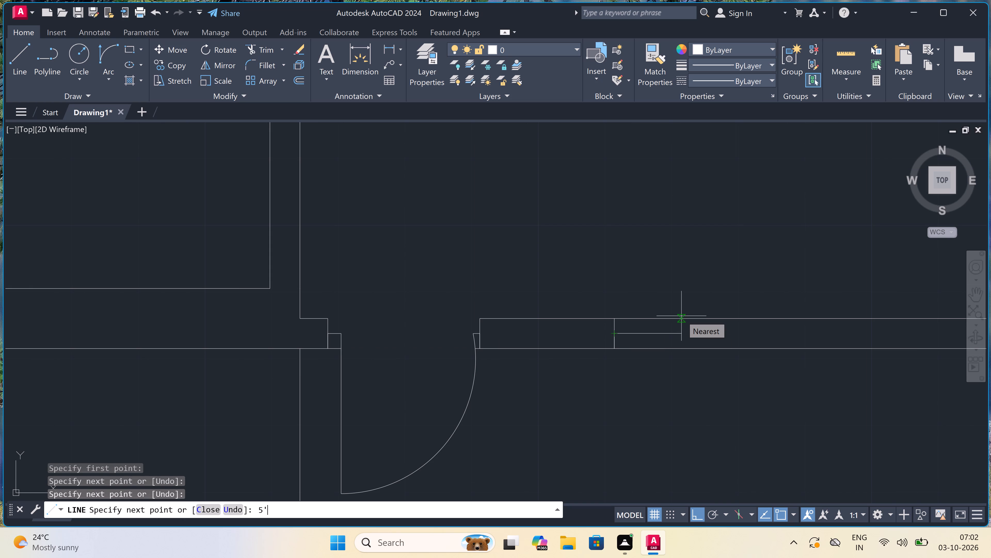
key(space)
scroll(681, 315, down, 3)
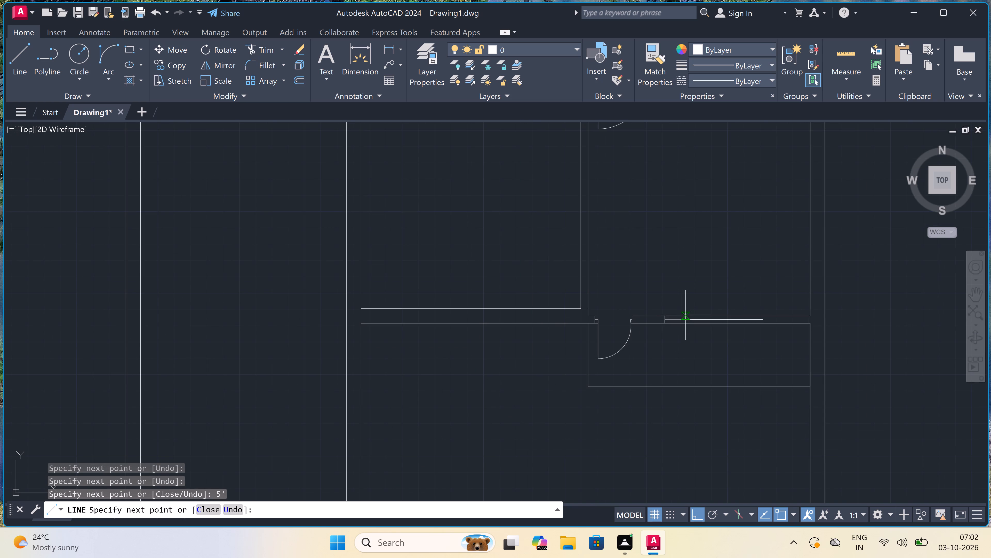
scroll(762, 312, up, 2)
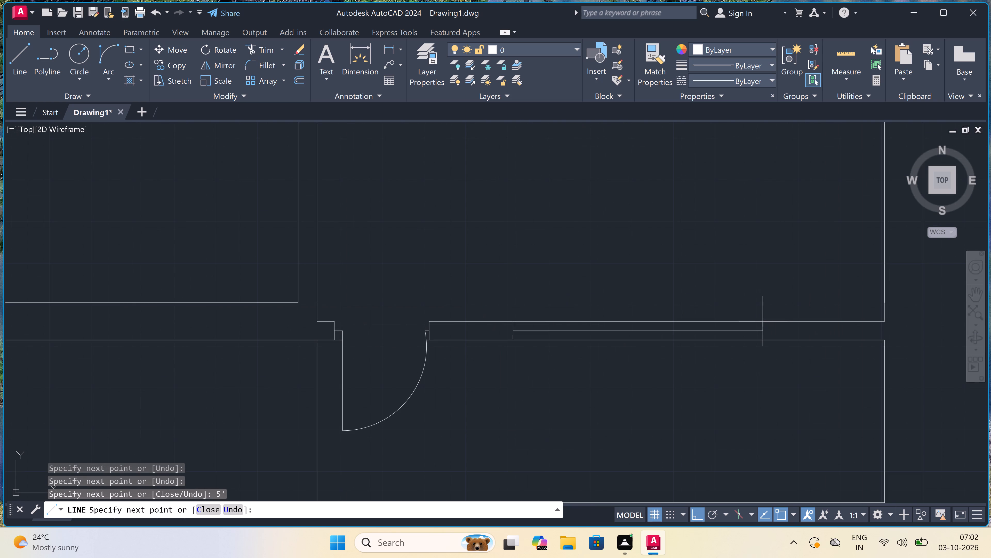
click(761, 321)
click(763, 340)
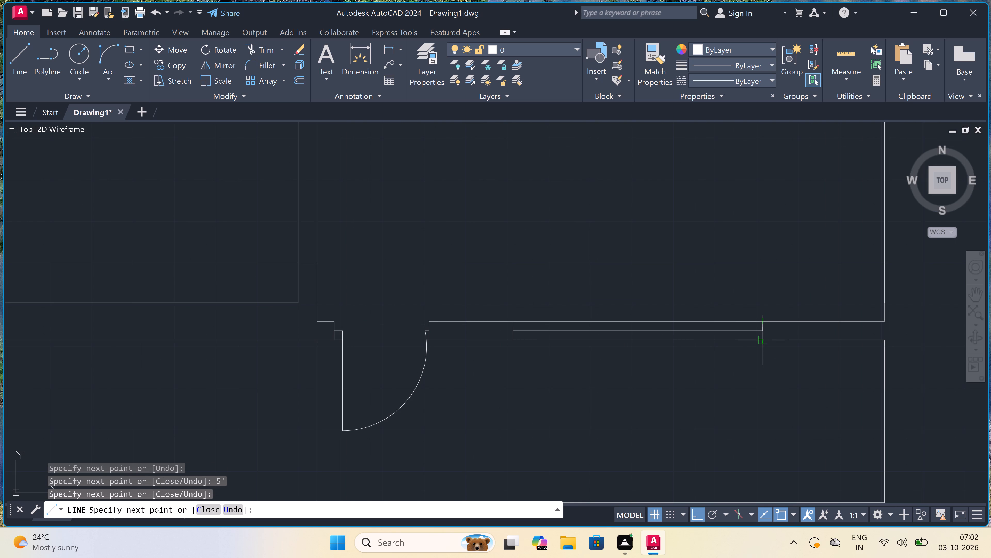
key(Escape)
Draw a 5' window in the bottom wall of the adjacent room, with a centre line and closing lines across the wall at both ends.
scroll(717, 320, down, 3)
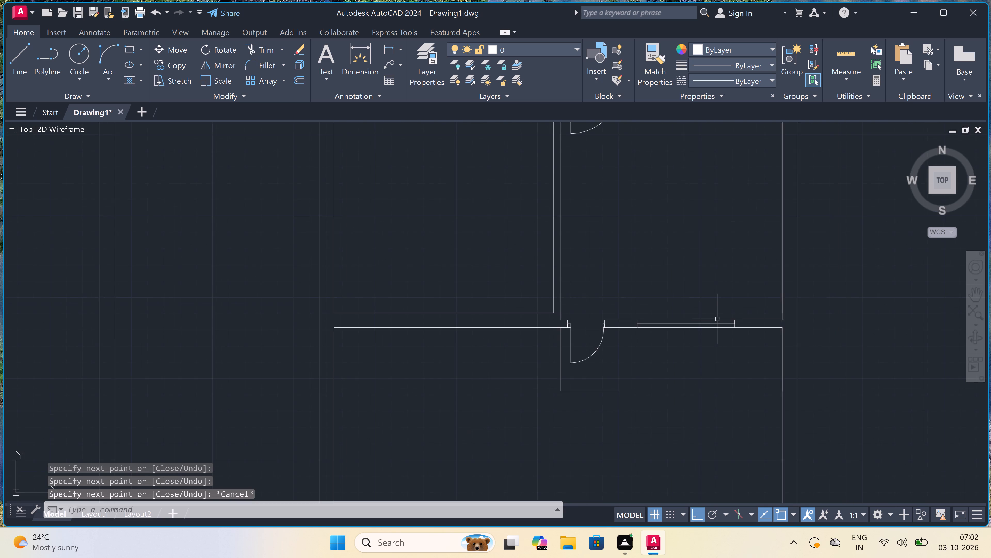
scroll(714, 320, down, 3)
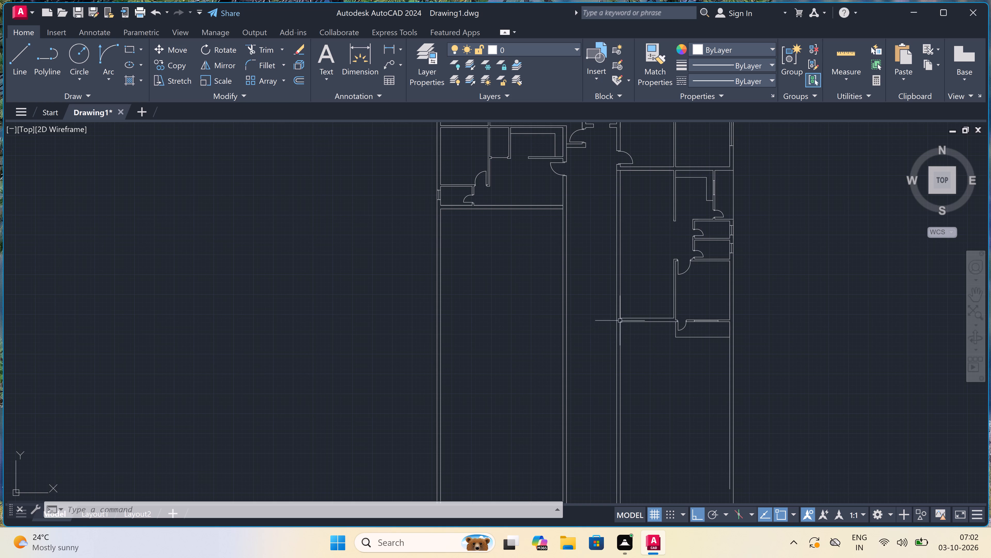
scroll(621, 320, up, 2)
key(space)
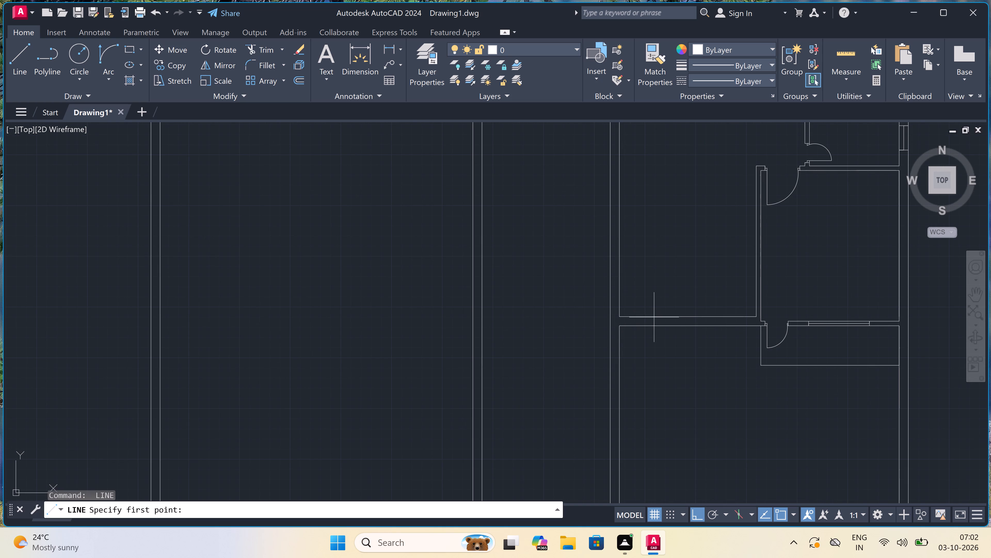
scroll(653, 320, up, 2)
double_click(640, 314)
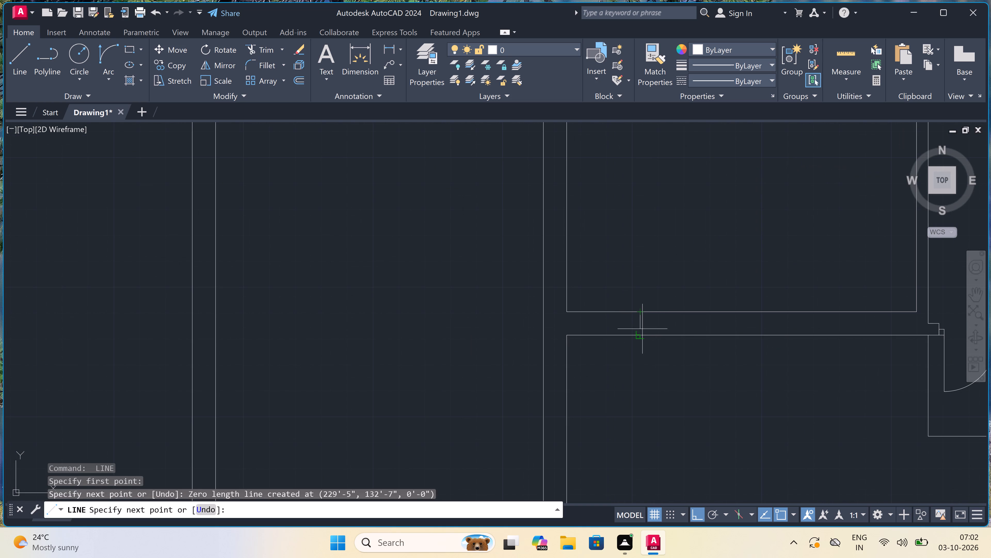
click(642, 329)
click(641, 322)
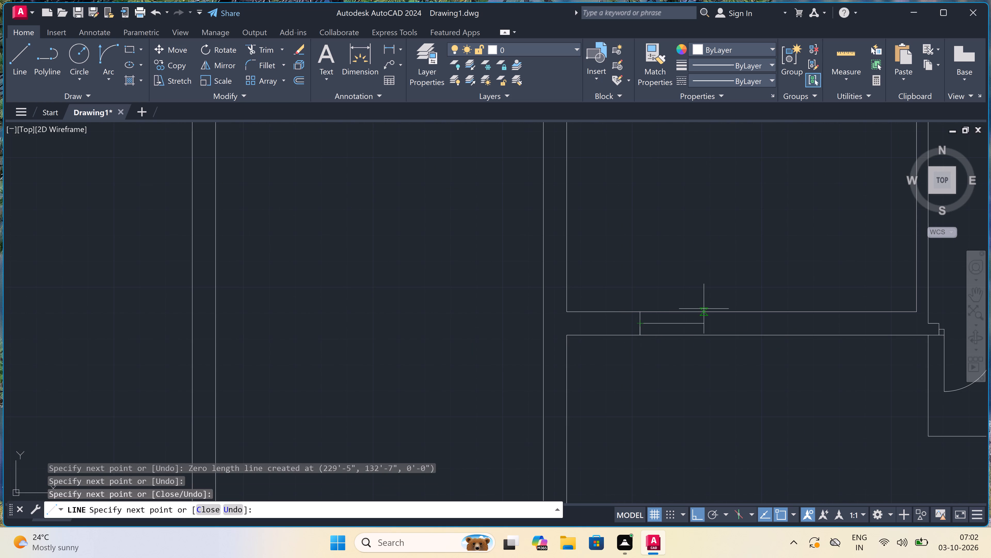
text(5')
key(space)
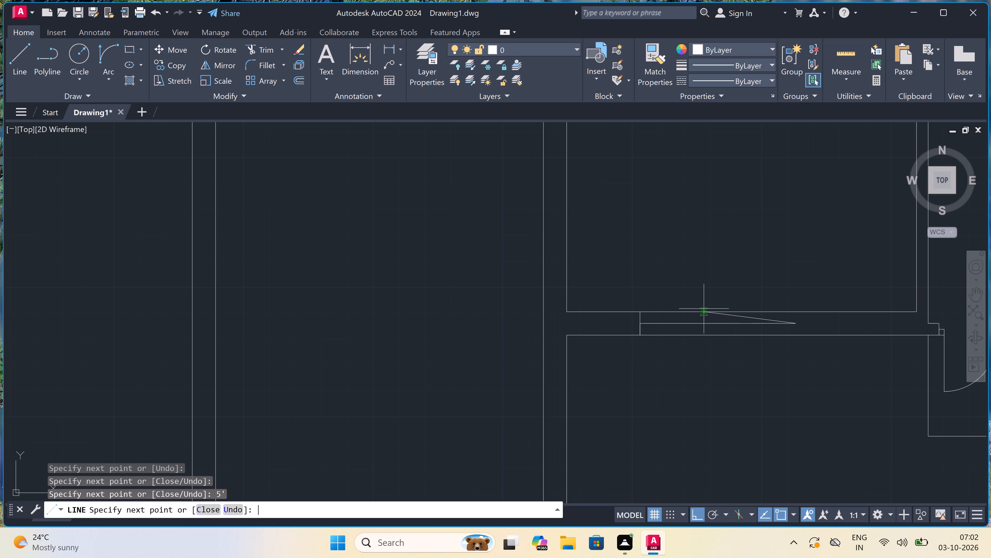
click(796, 315)
click(797, 332)
key(Escape)
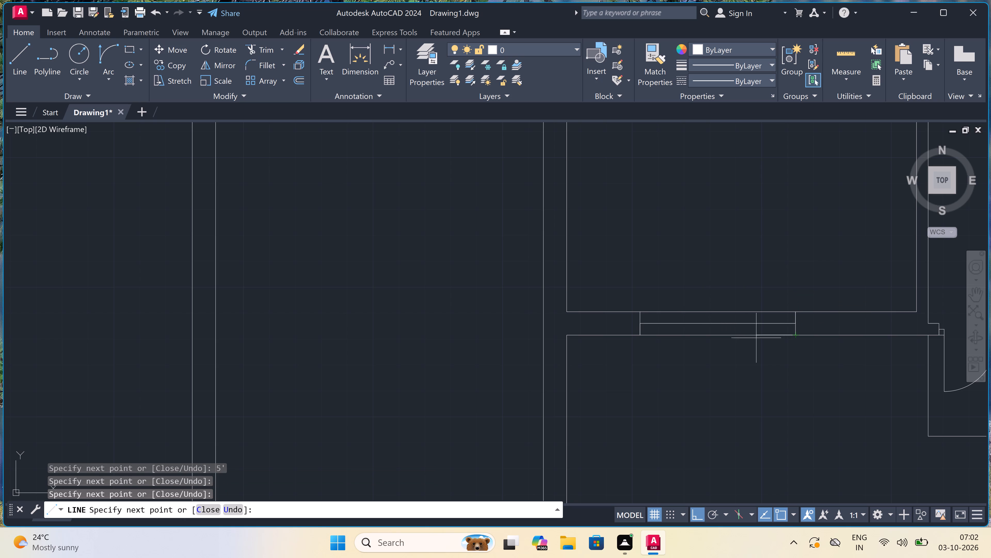
Draw a 4.5" thick cross wall 11'6" above that room's bottom inner corner, from the side wall to the bedroom partition.
key(space)
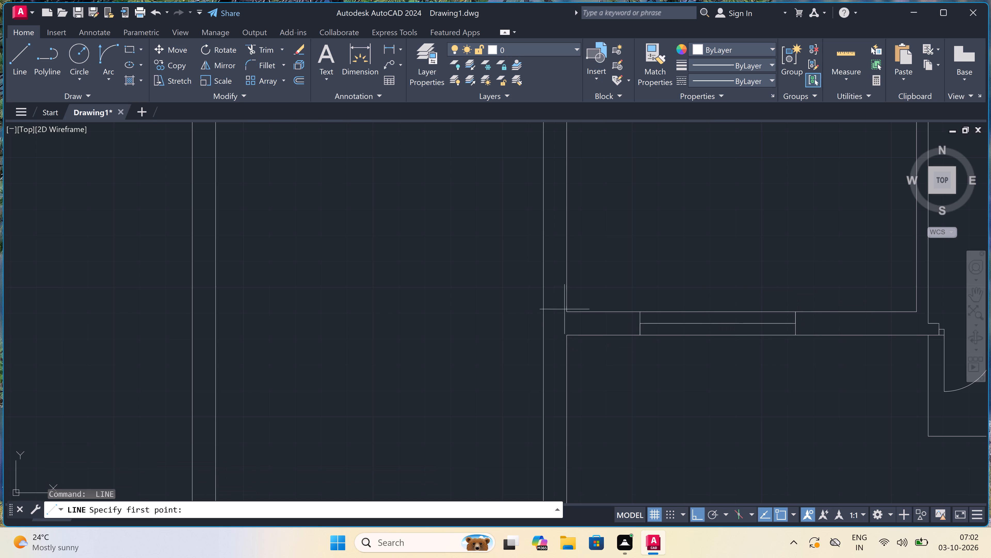
click(565, 310)
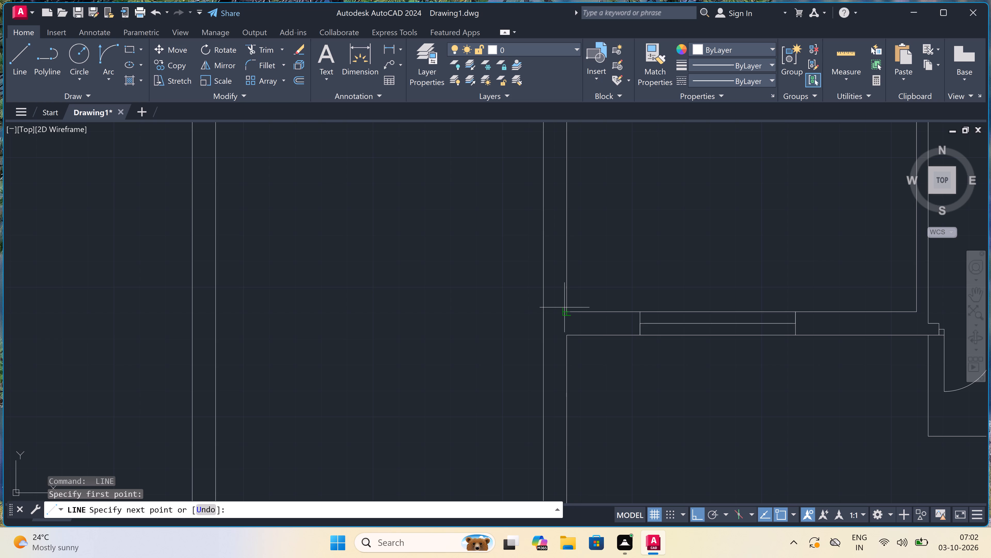
scroll(564, 307, down, 1)
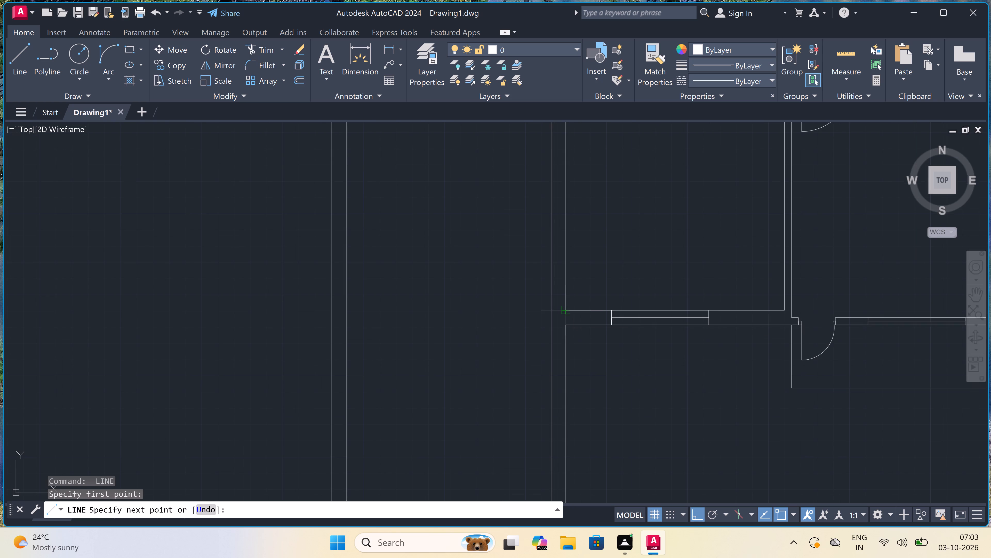
scroll(565, 307, down, 1)
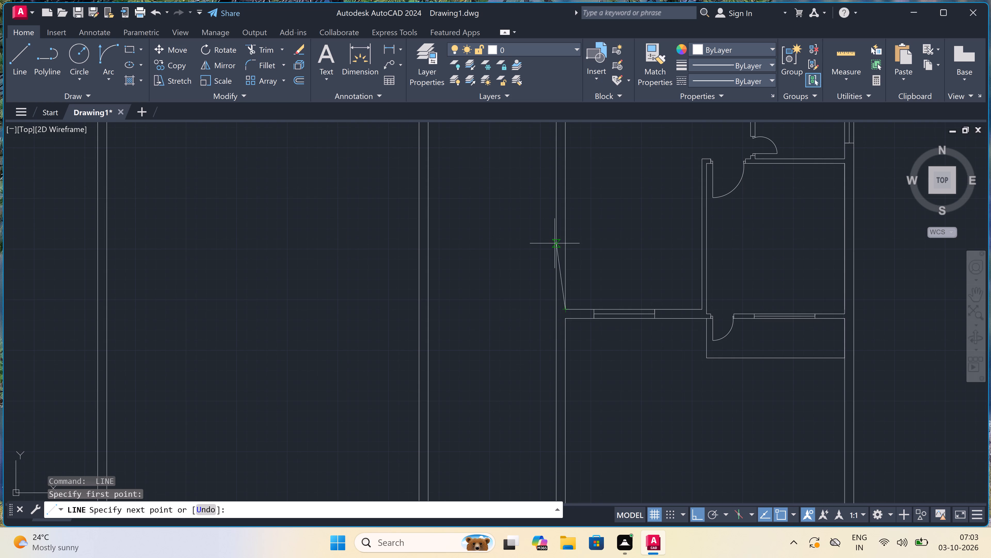
scroll(561, 234, up, 3)
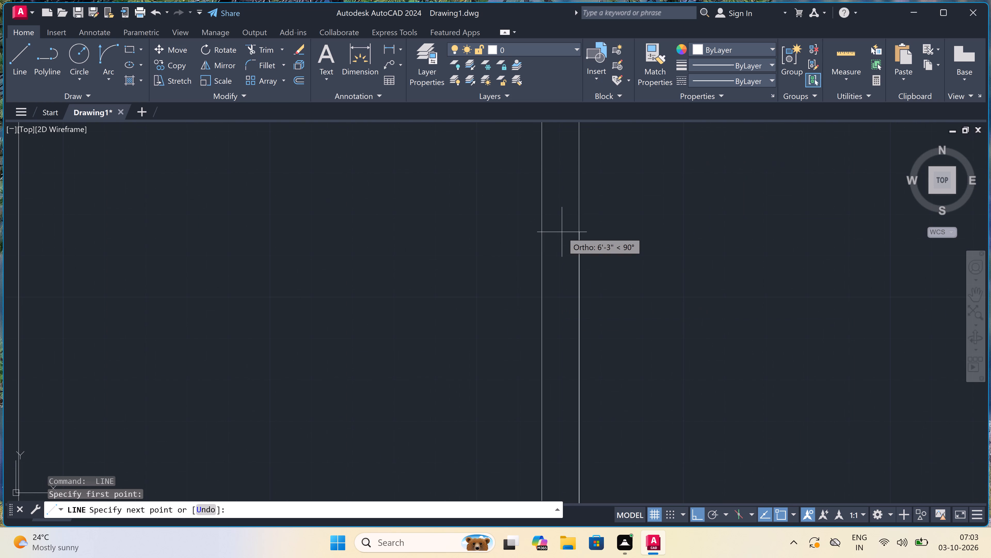
text(11)
text('6)
key(shift+quotedbl)
key(space)
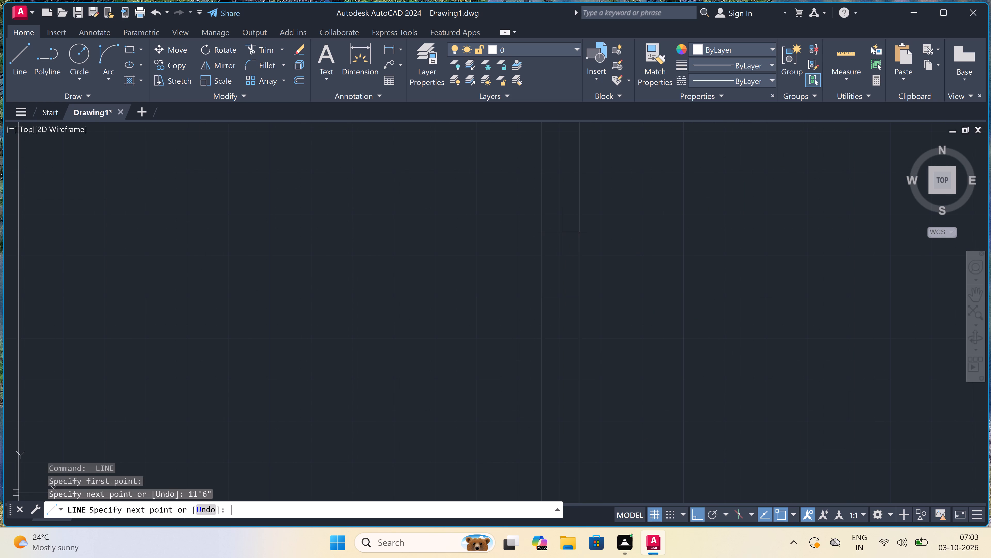
scroll(562, 232, down, 2)
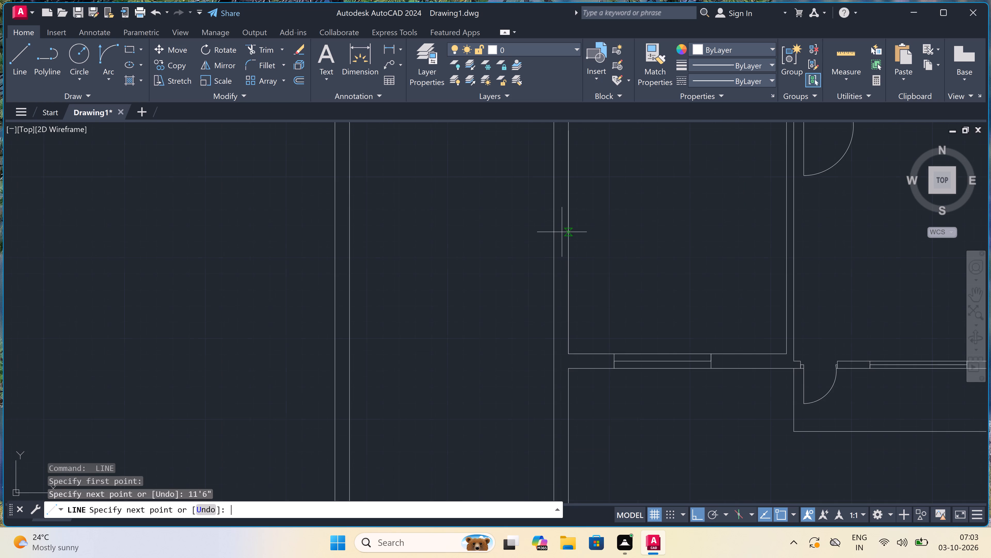
scroll(562, 231, down, 5)
scroll(562, 207, up, 3)
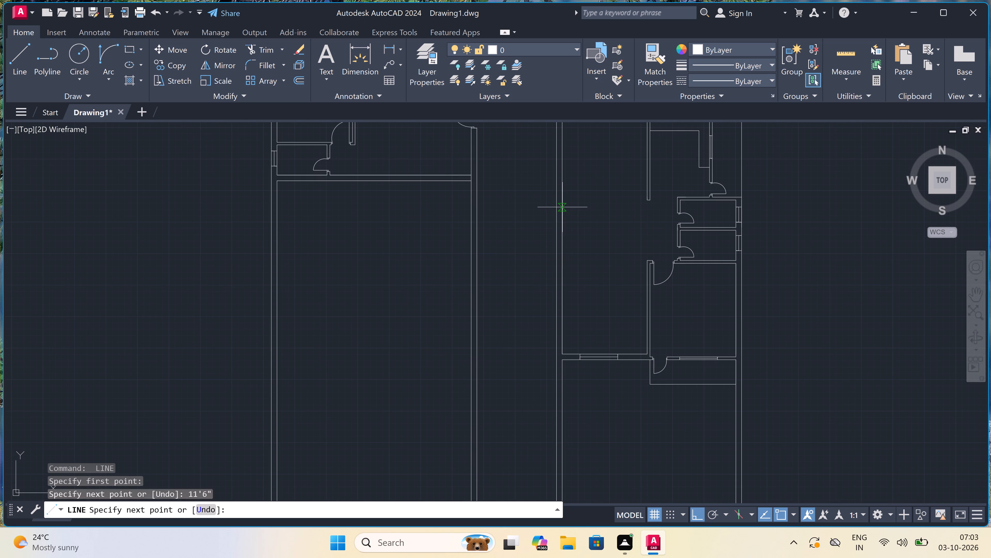
scroll(628, 262, up, 1)
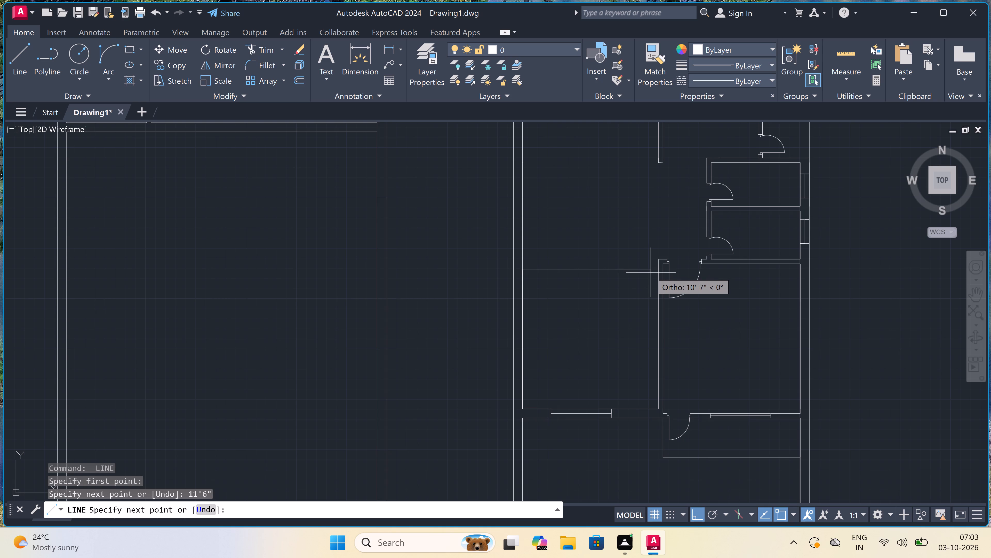
scroll(652, 274, up, 1)
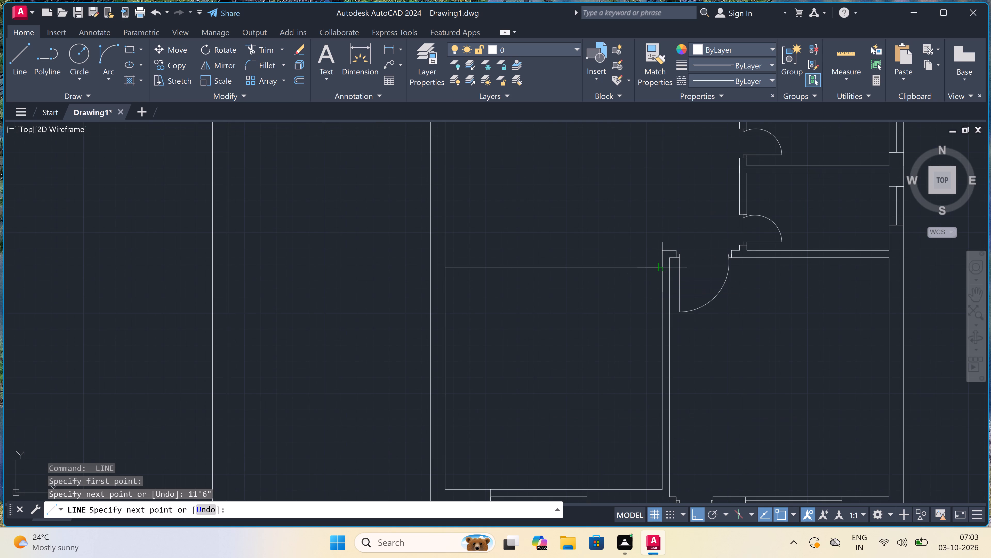
click(661, 269)
text(4.5")
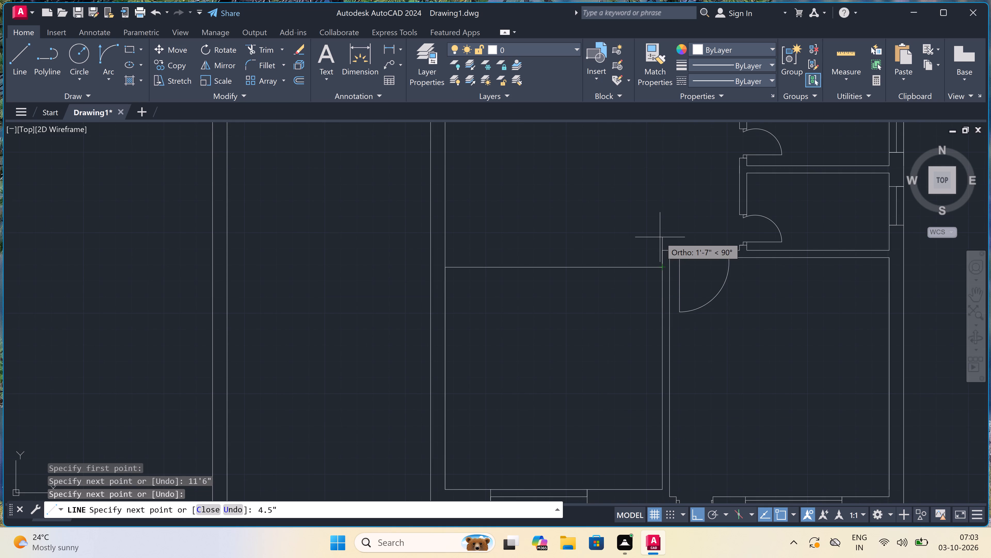
key(space)
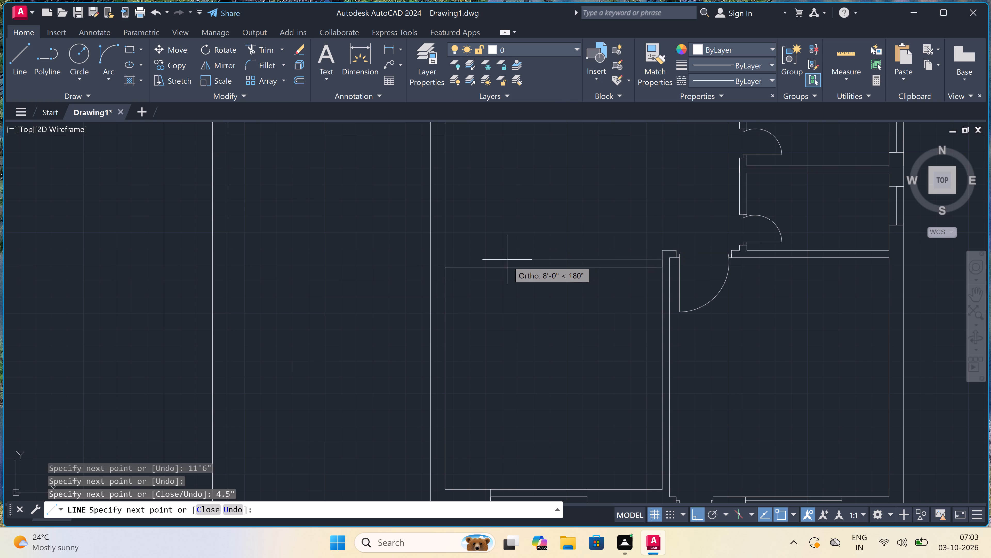
click(445, 257)
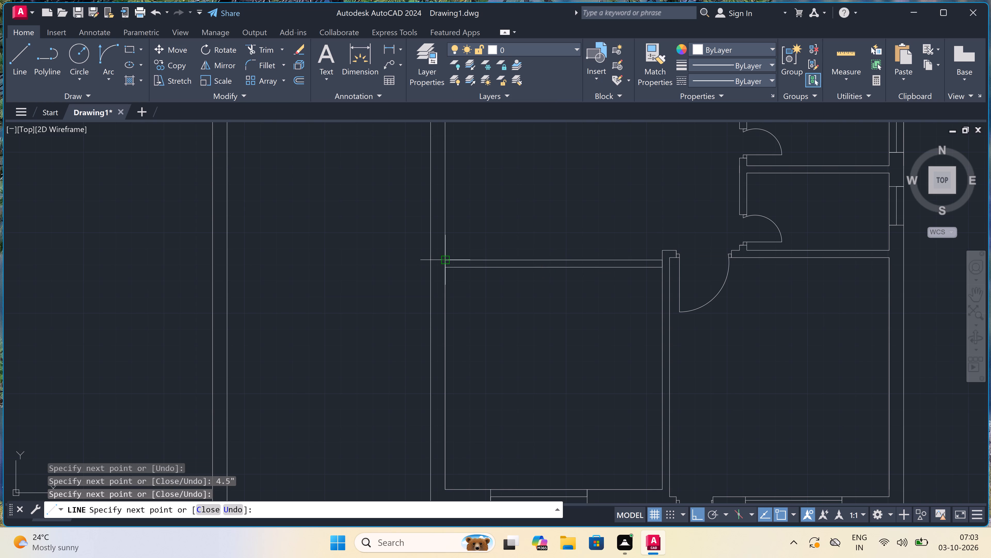
key(Escape)
Draw a vertical line about 4'-8" upward from the top corner of the bedroom partition beside the door.
scroll(446, 257, down, 1)
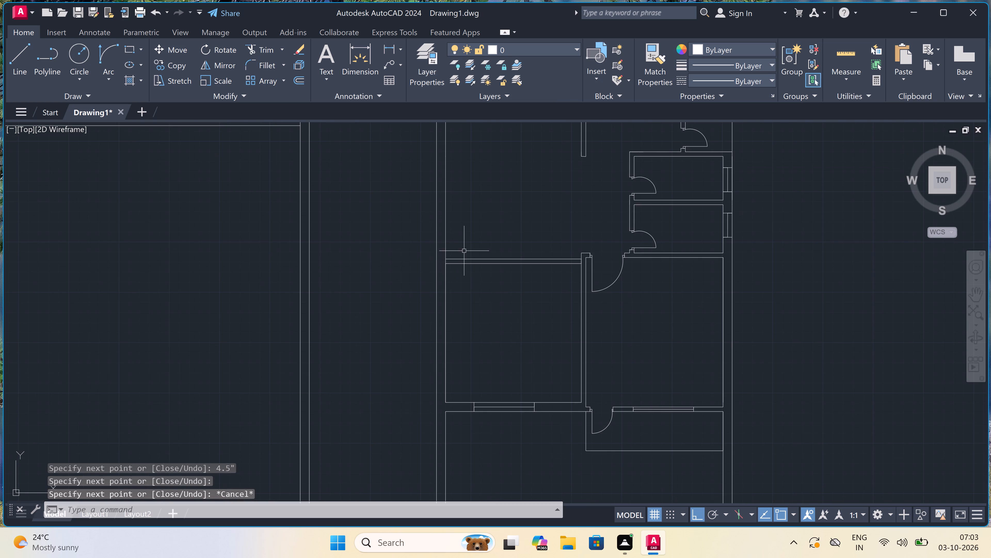
scroll(597, 236, up, 1)
scroll(607, 255, up, 2)
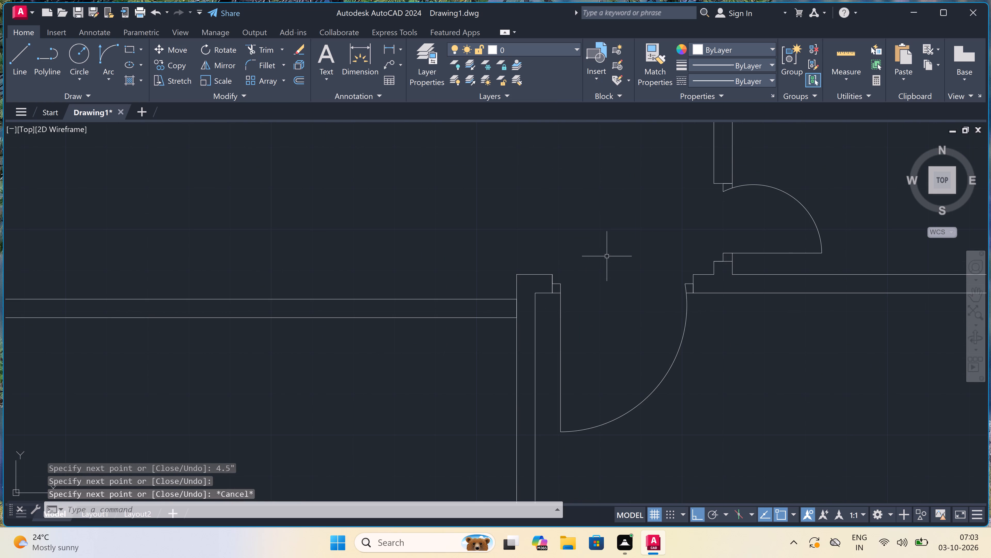
key(l)
key(space)
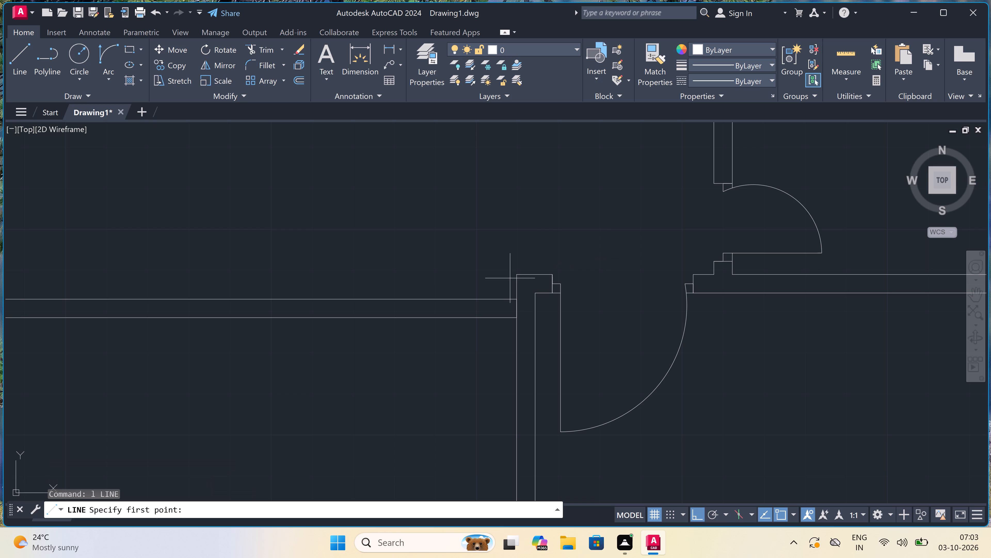
click(517, 273)
scroll(517, 257, down, 4)
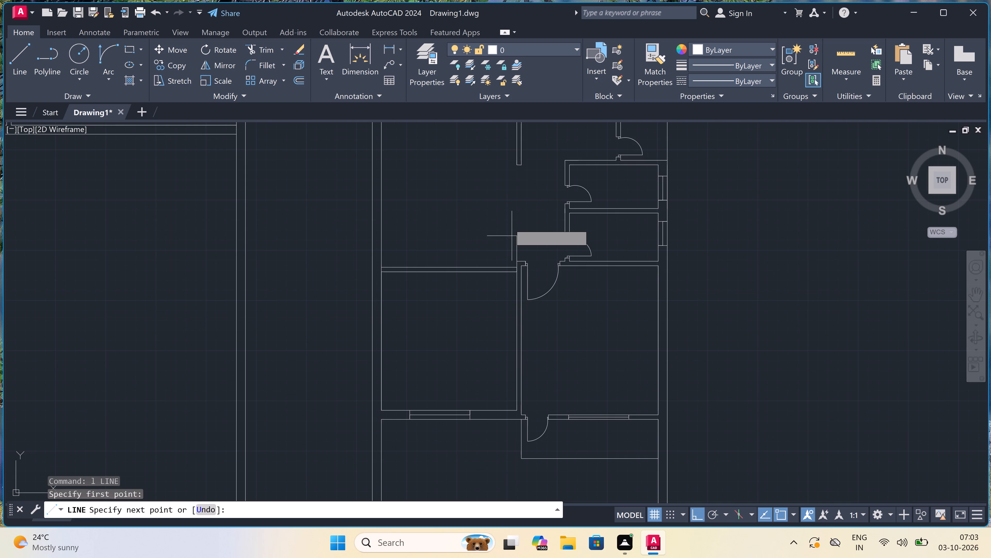
scroll(509, 223, up, 4)
scroll(522, 189, down, 3)
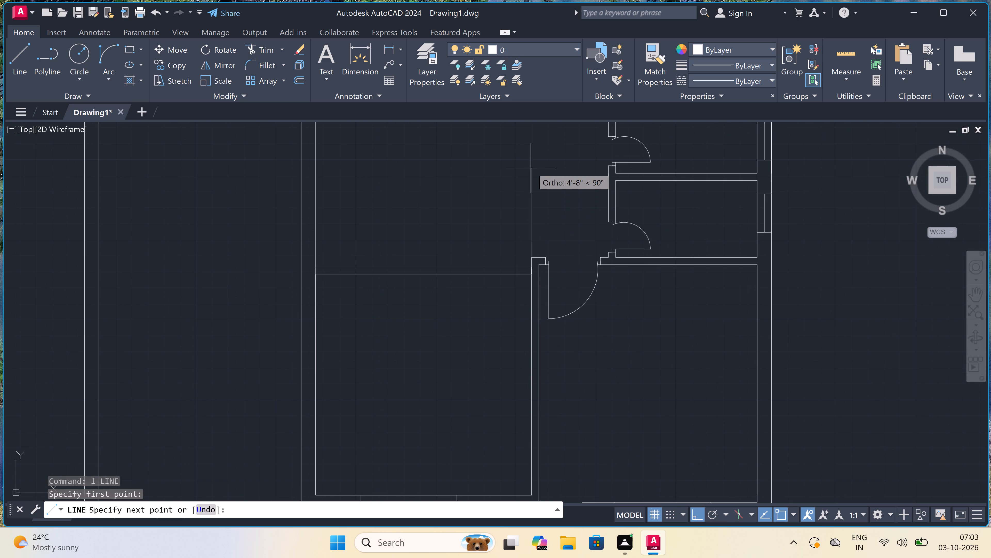
click(532, 168)
key(Escape)
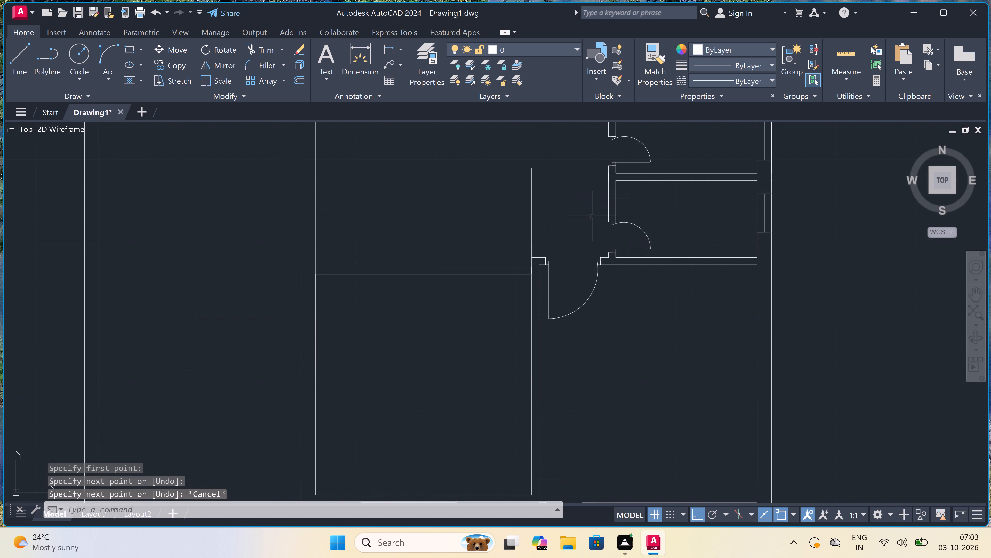
Extend both lines of the wall between the two small rooms to the new vertical line, and the bedroom partition's inner line up to that wall.
key(e)
key(x)
key(space)
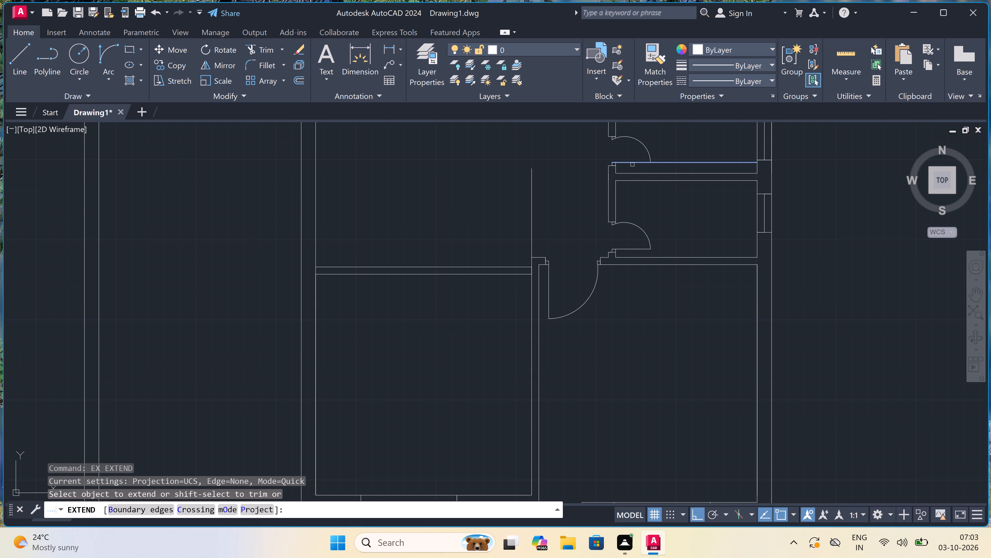
double_click(632, 168)
double_click(637, 187)
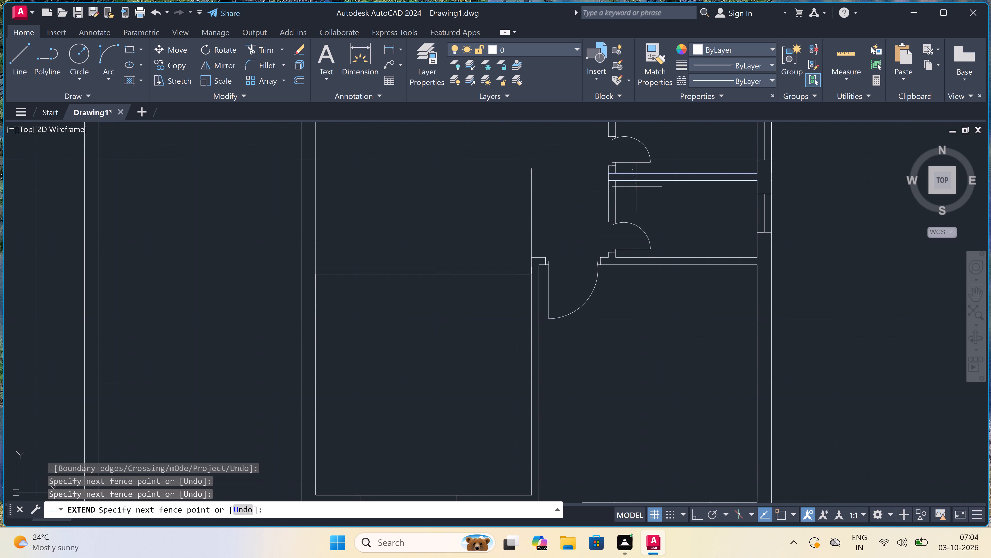
double_click(631, 167)
click(635, 203)
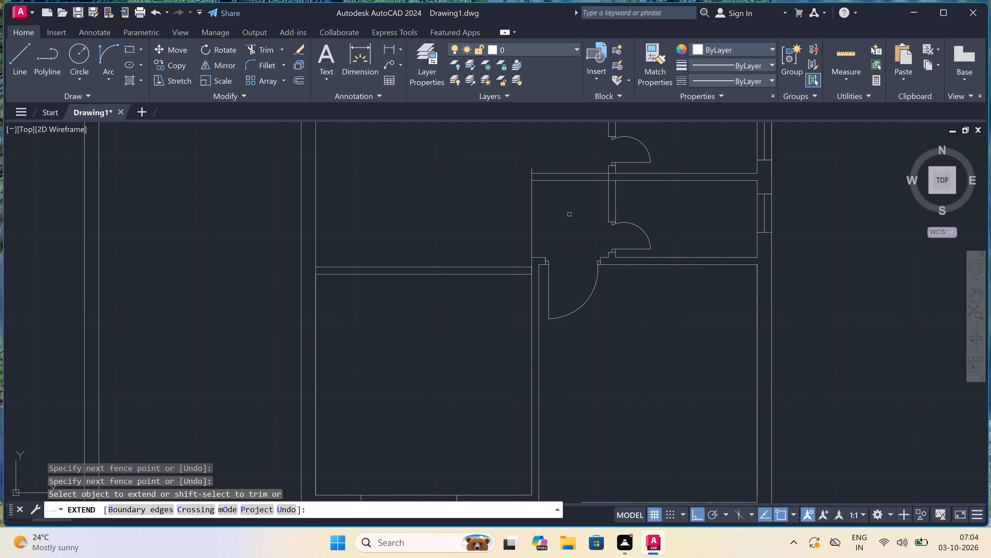
click(539, 272)
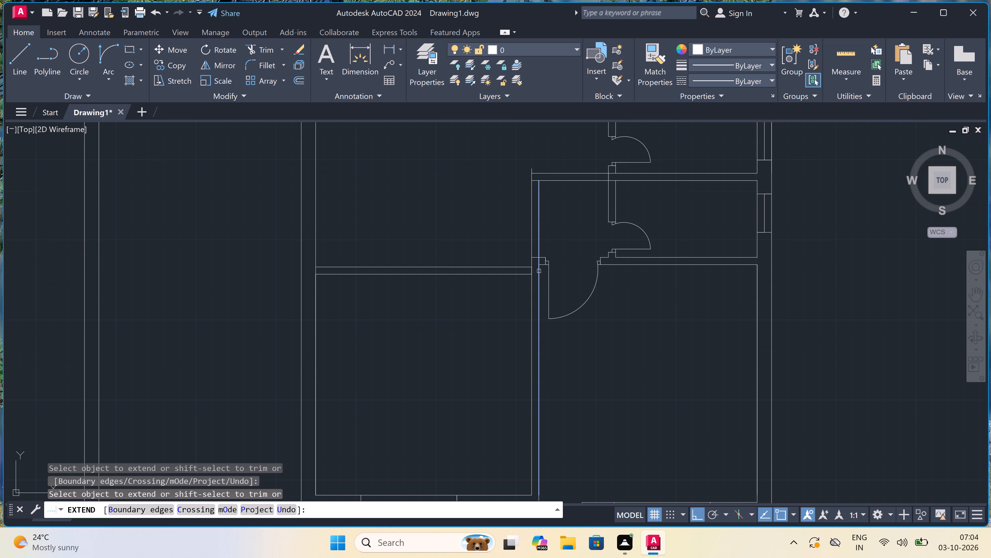
click(539, 271)
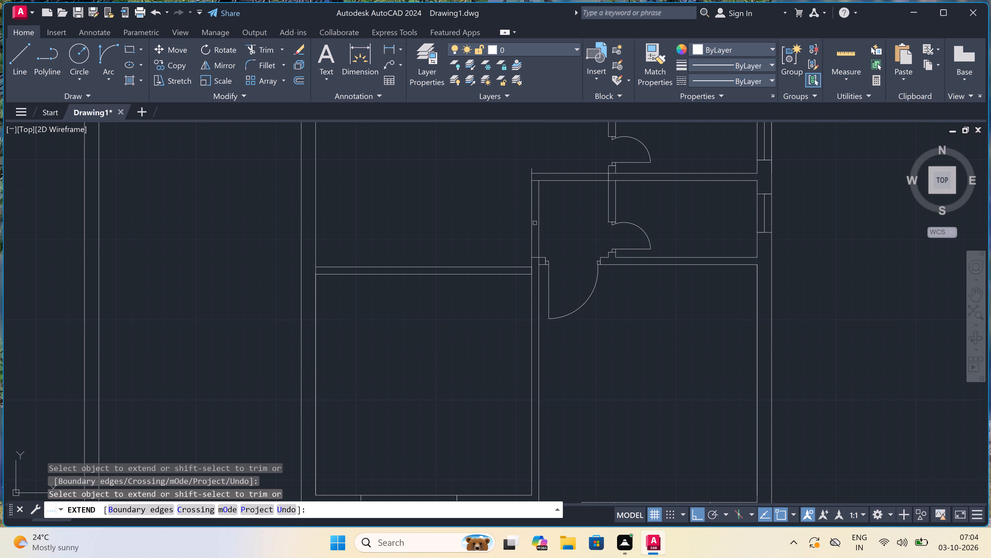
key(Escape)
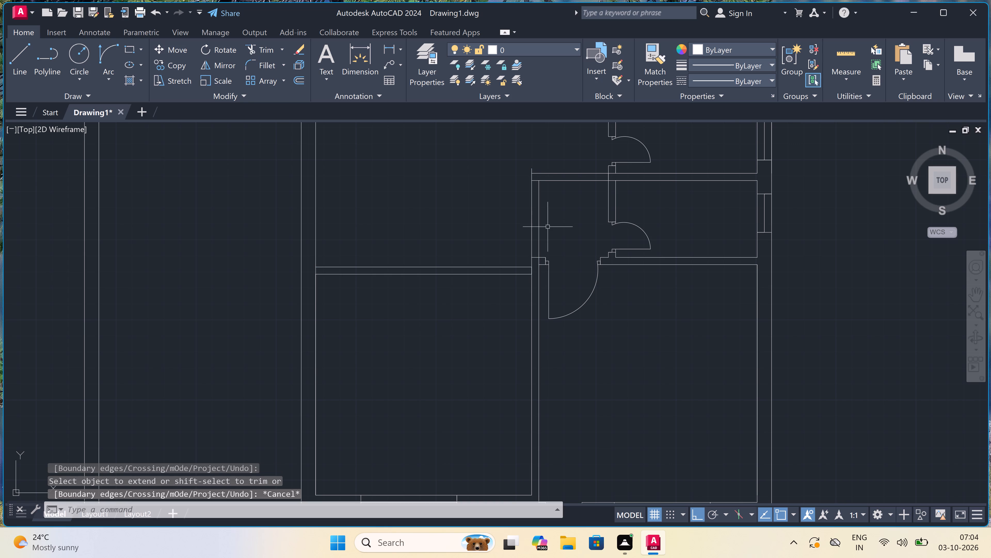
Copy the bedroom door with its jambs and adjoining wall lines up to the extended wall, aligned with the small rooms' side wall.
scroll(579, 250, up, 2)
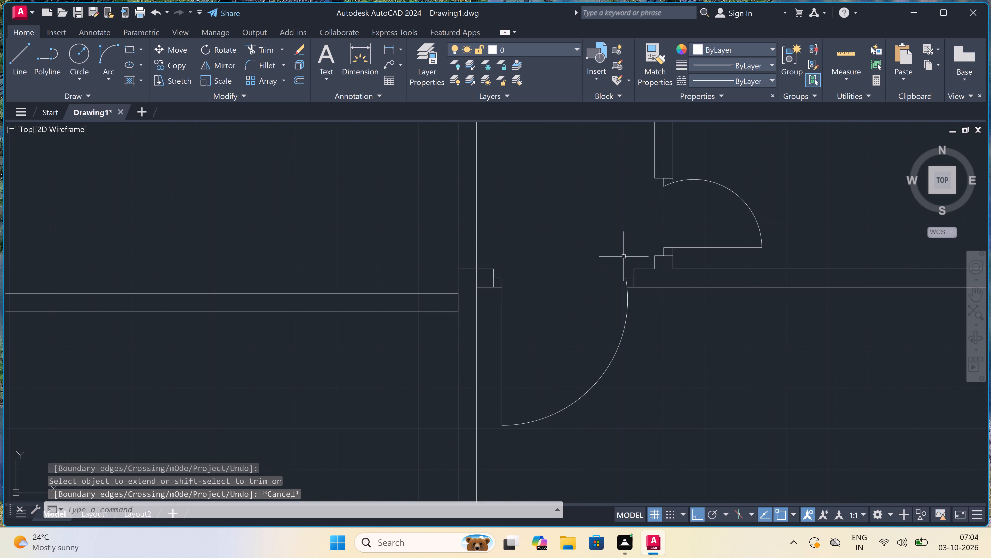
double_click(650, 266)
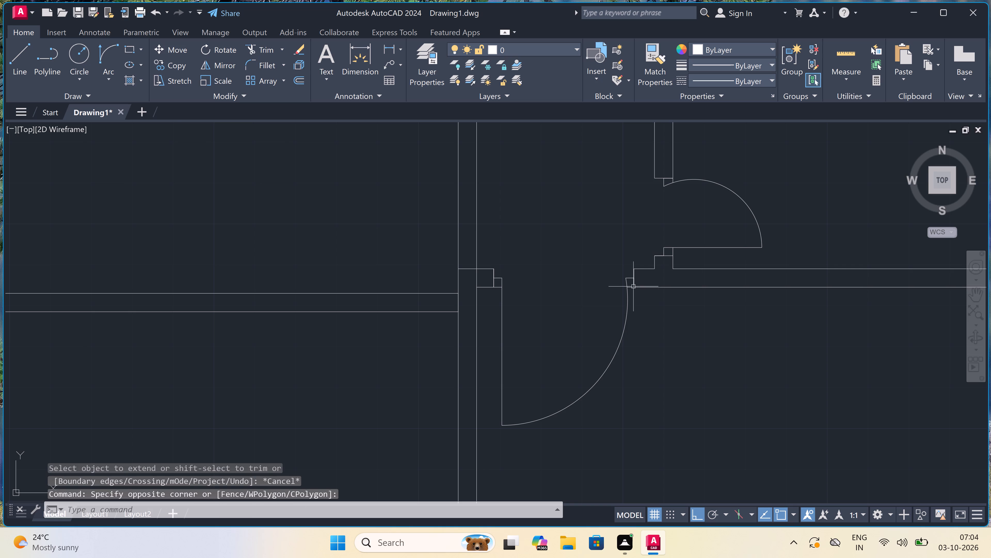
click(638, 267)
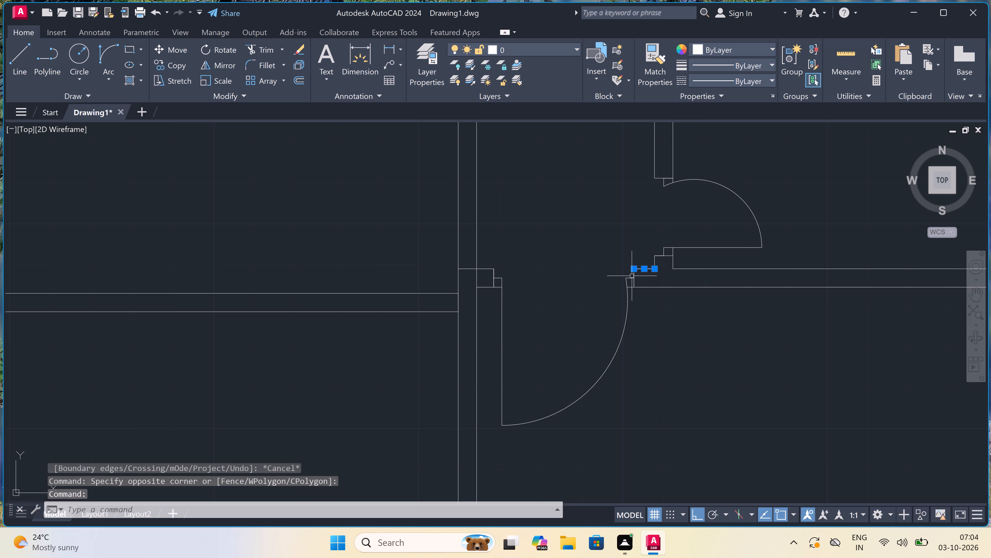
click(629, 282)
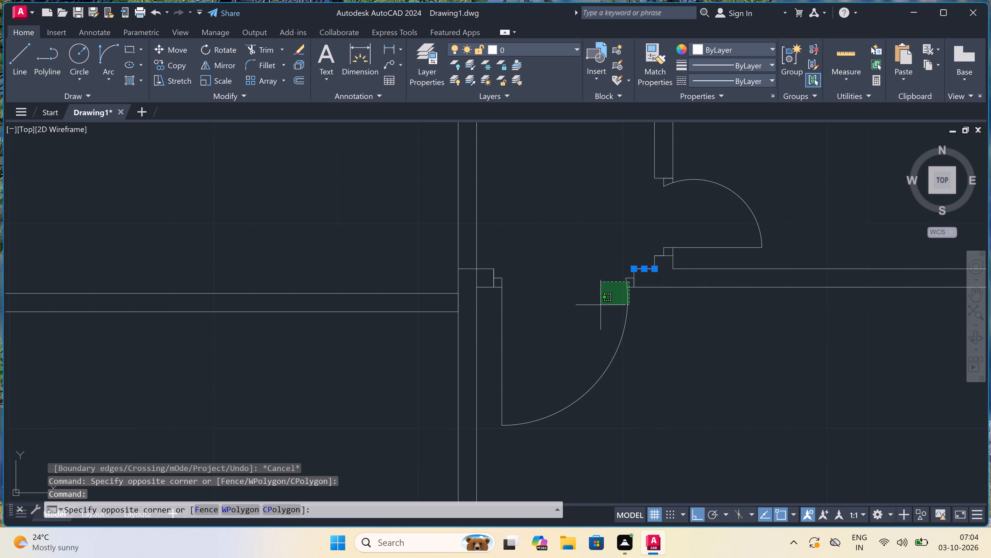
click(500, 383)
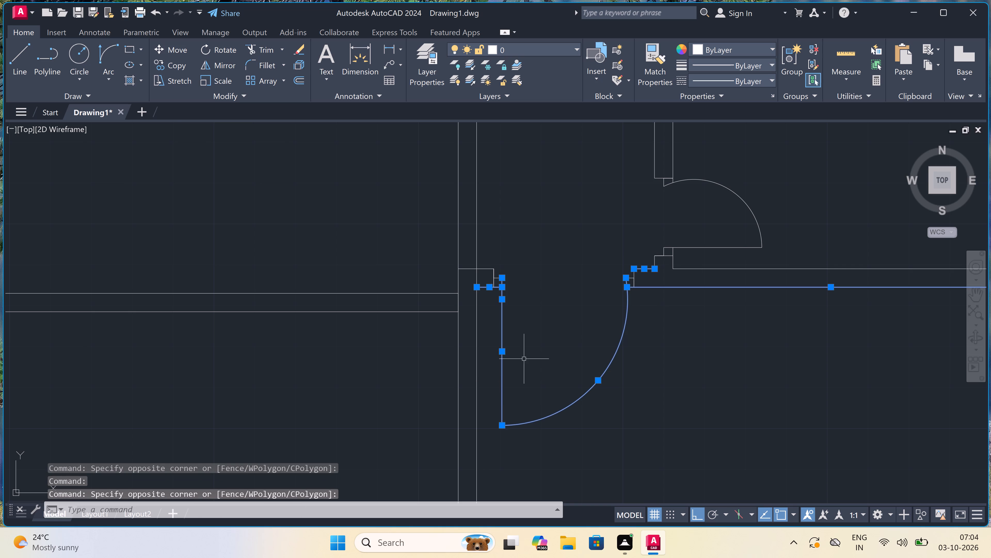
scroll(585, 303, down, 3)
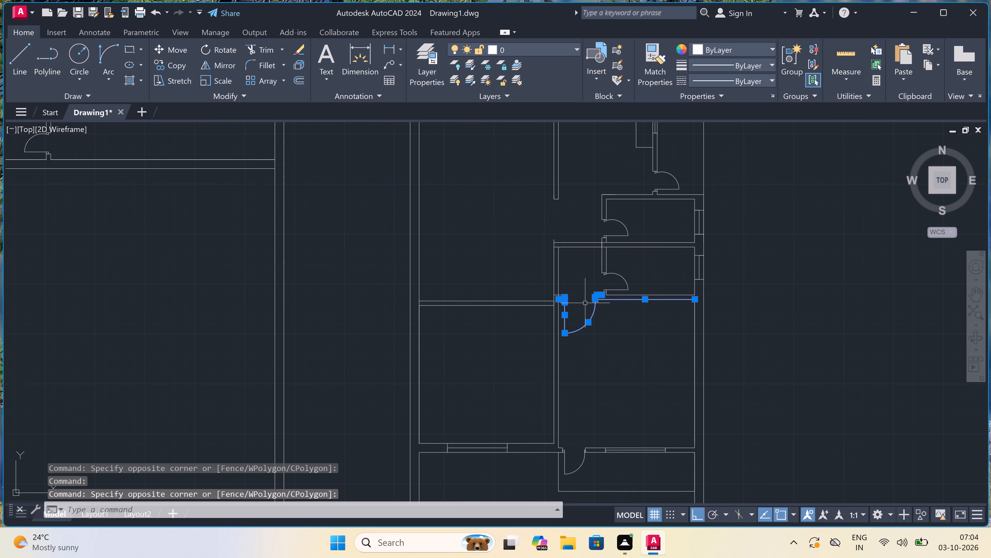
scroll(585, 303, up, 3)
scroll(631, 274, up, 3)
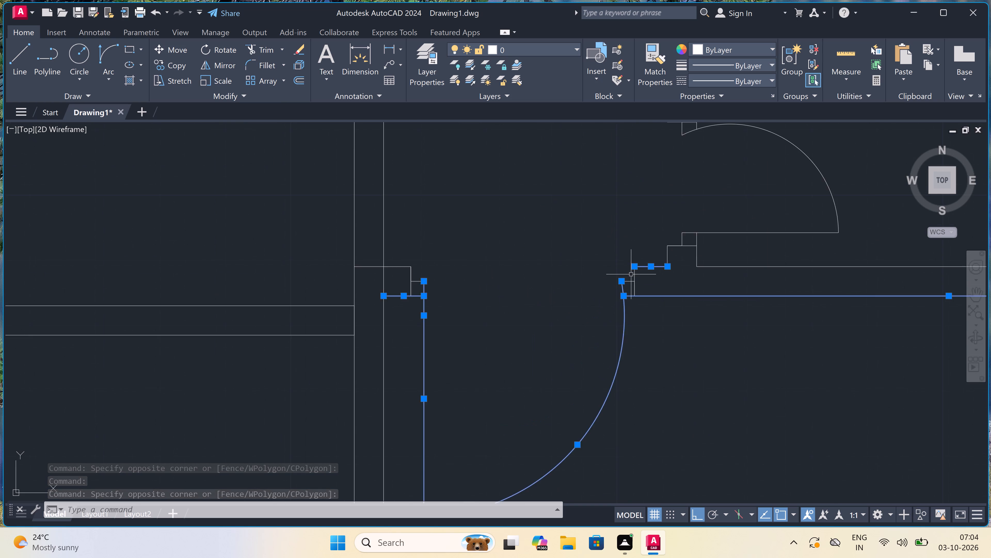
double_click(646, 278)
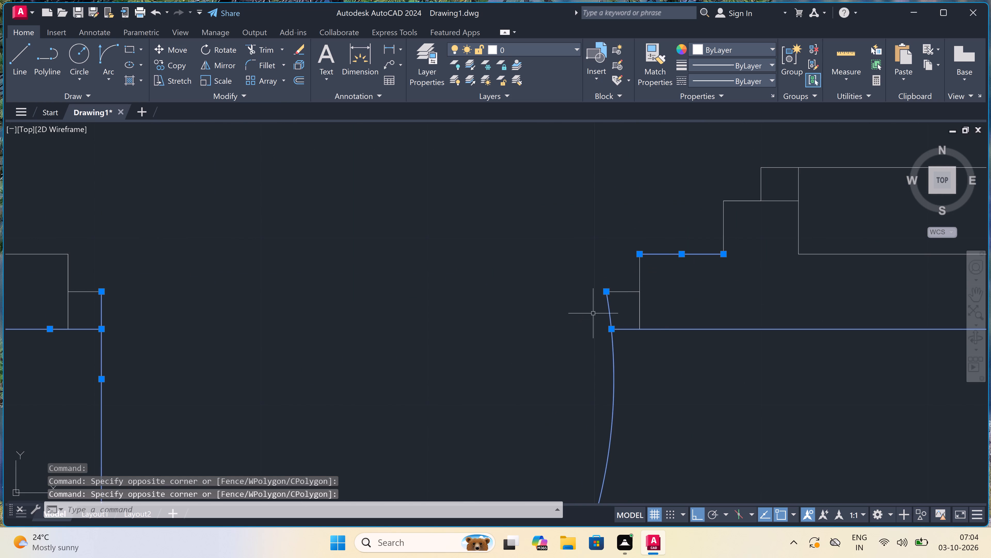
click(670, 260)
double_click(608, 294)
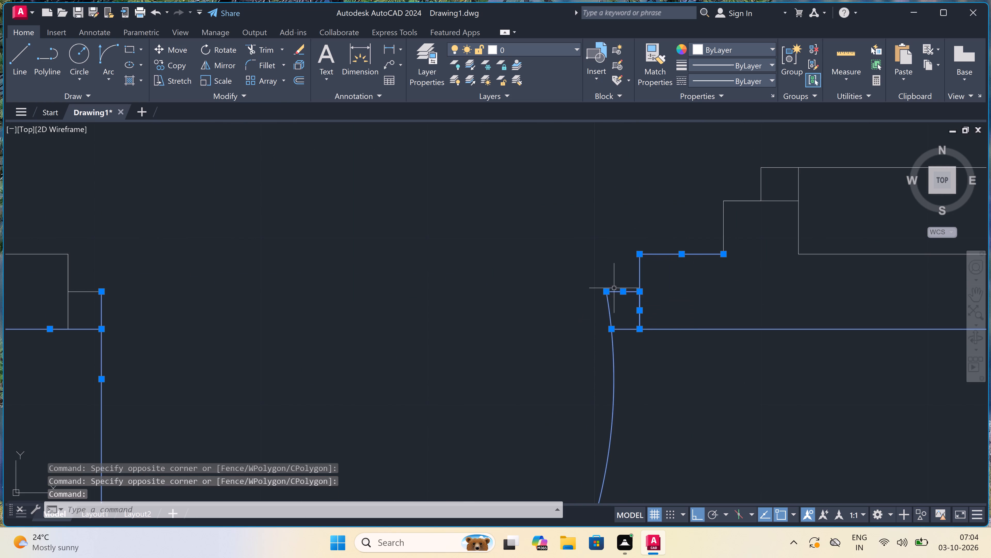
scroll(615, 288, down, 3)
scroll(480, 300, up, 3)
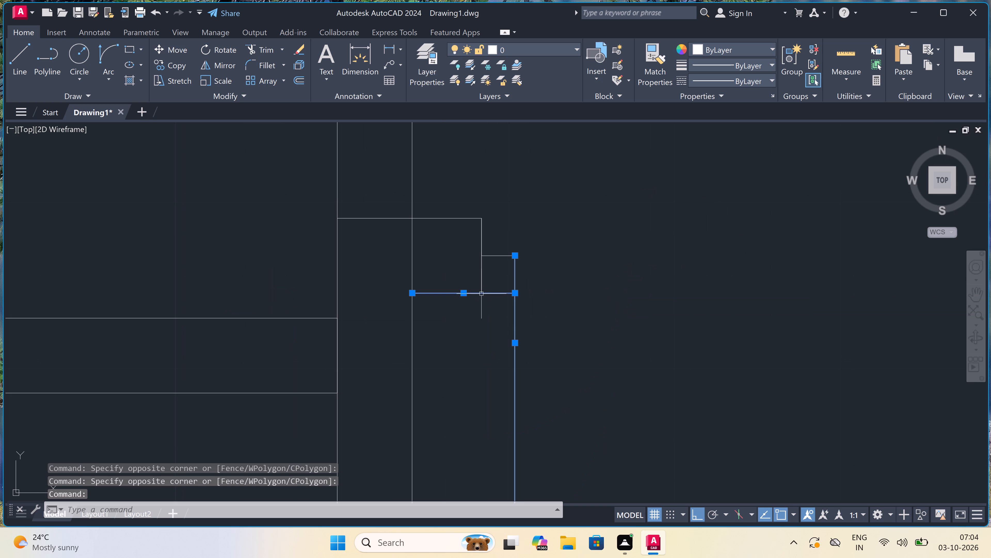
scroll(521, 241, up, 1)
click(521, 241)
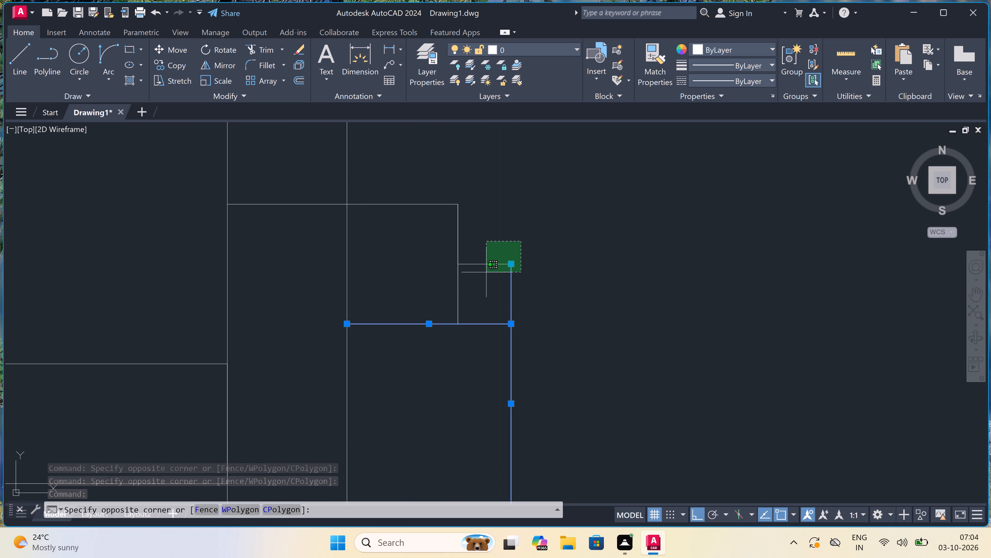
click(486, 272)
click(465, 186)
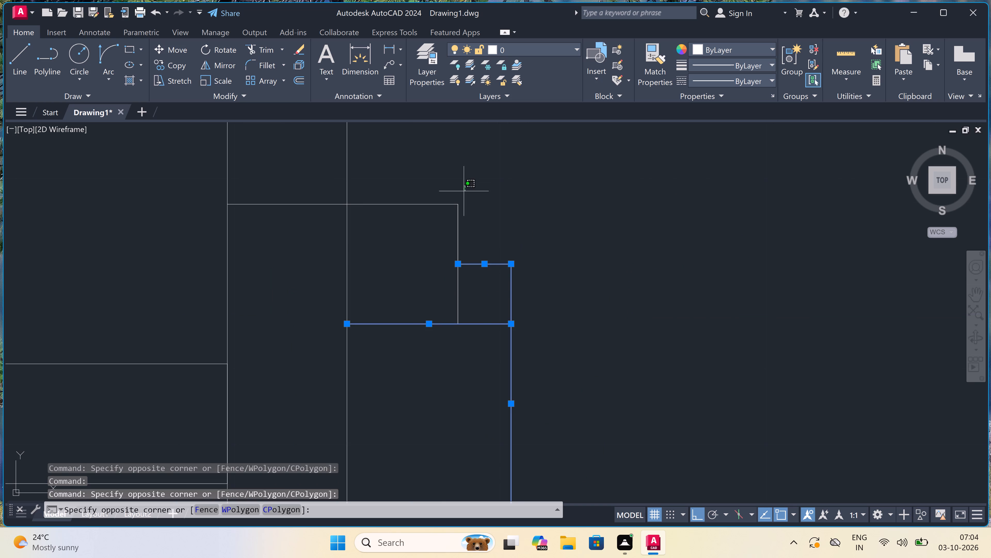
click(420, 348)
scroll(420, 348, down, 2)
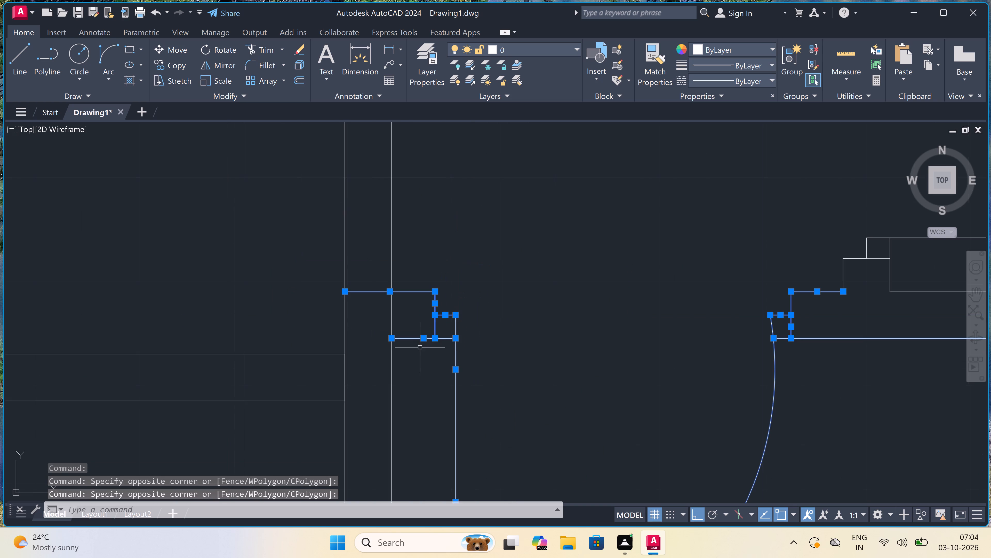
scroll(420, 344, down, 4)
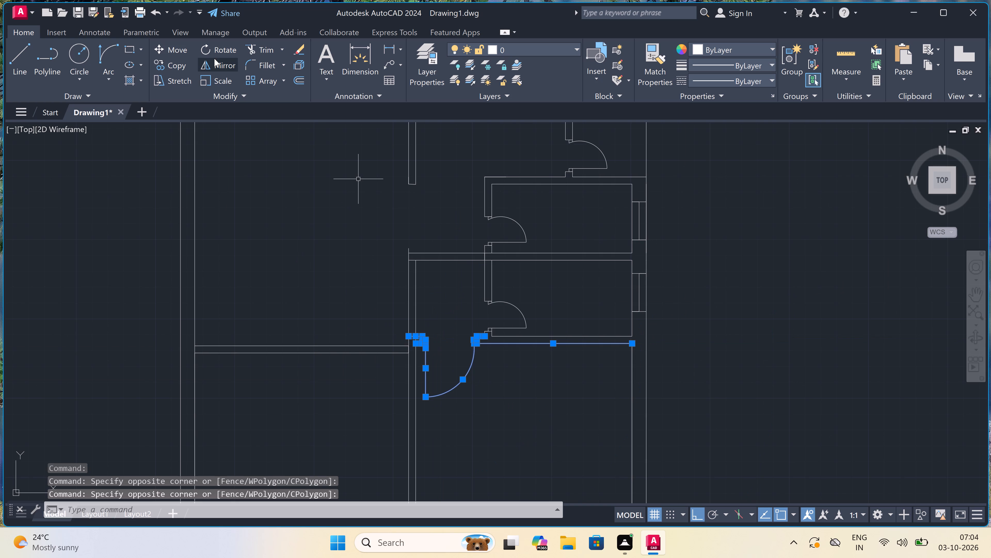
drag(163, 60, 164, 63)
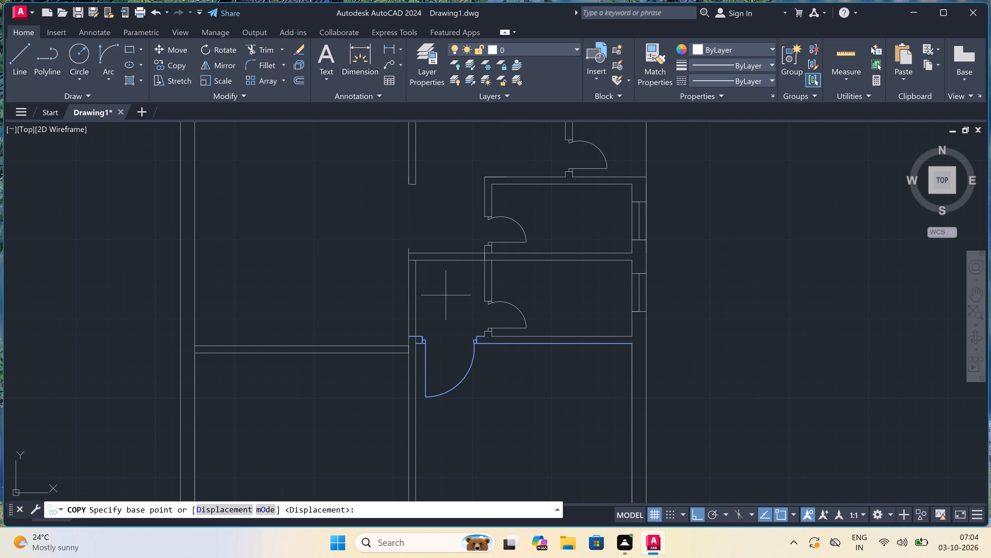
scroll(479, 323, up, 3)
click(504, 382)
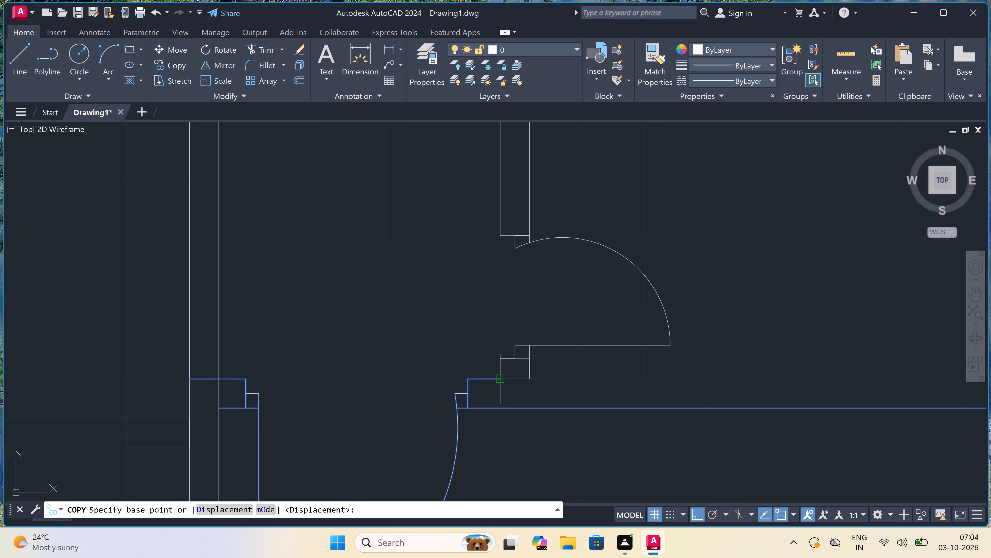
scroll(504, 378, down, 2)
scroll(500, 243, up, 3)
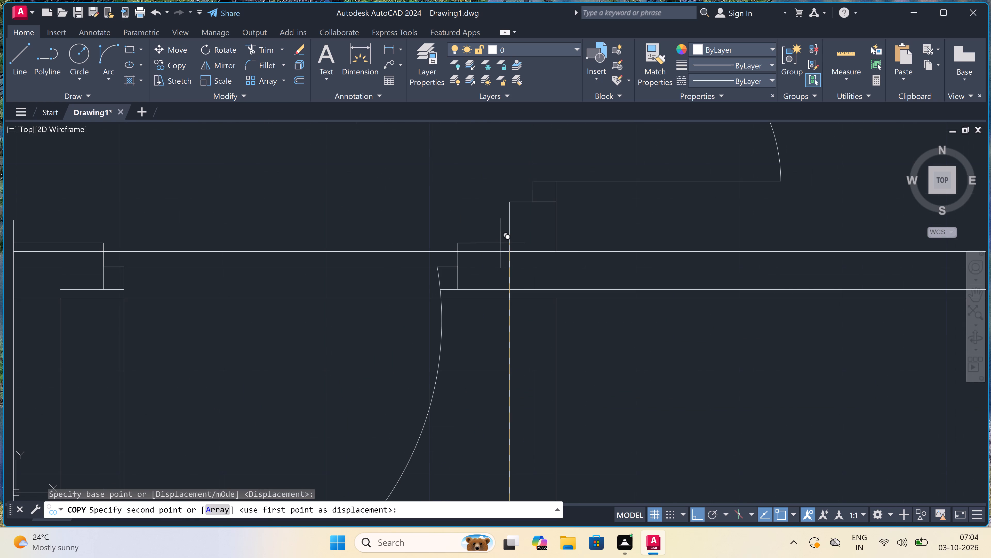
click(512, 252)
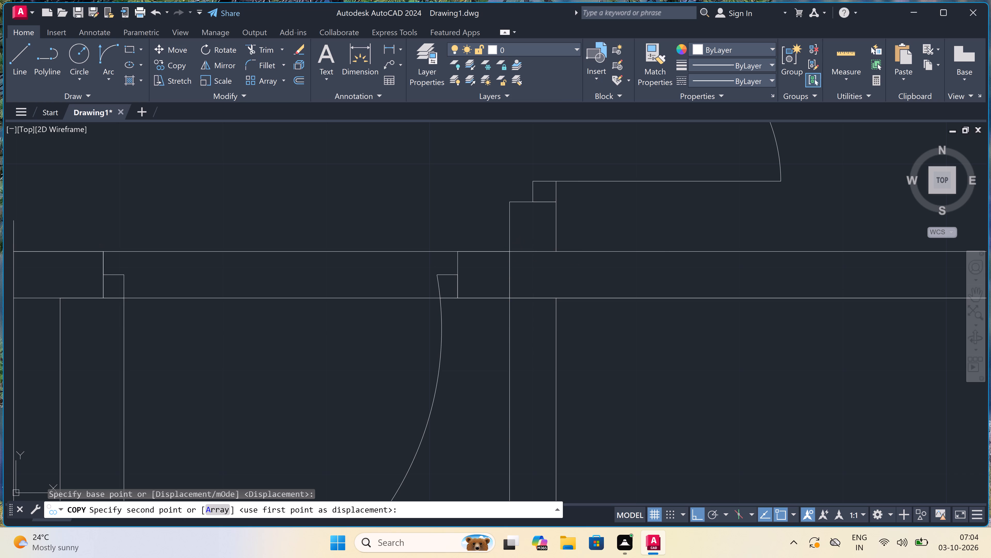
key(Escape)
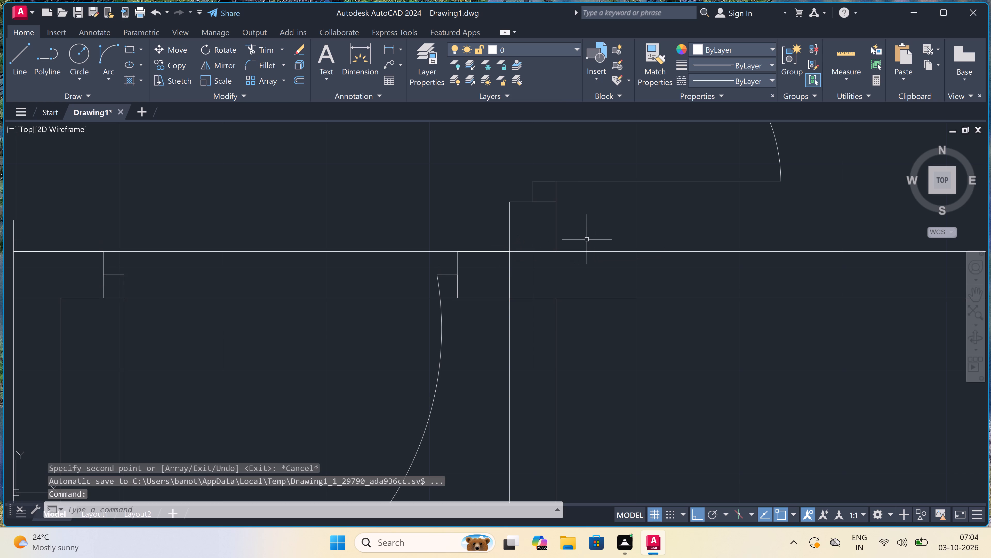
Trim both lines of the extended wall across the copied door's opening.
scroll(587, 239, down, 2)
key(t)
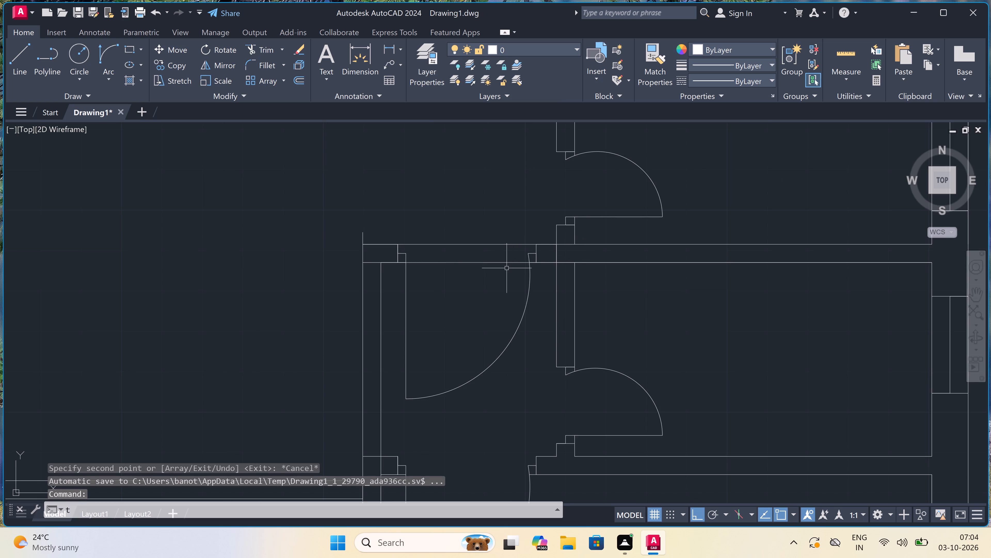
key(r)
key(space)
drag(451, 291, 452, 288)
double_click(453, 214)
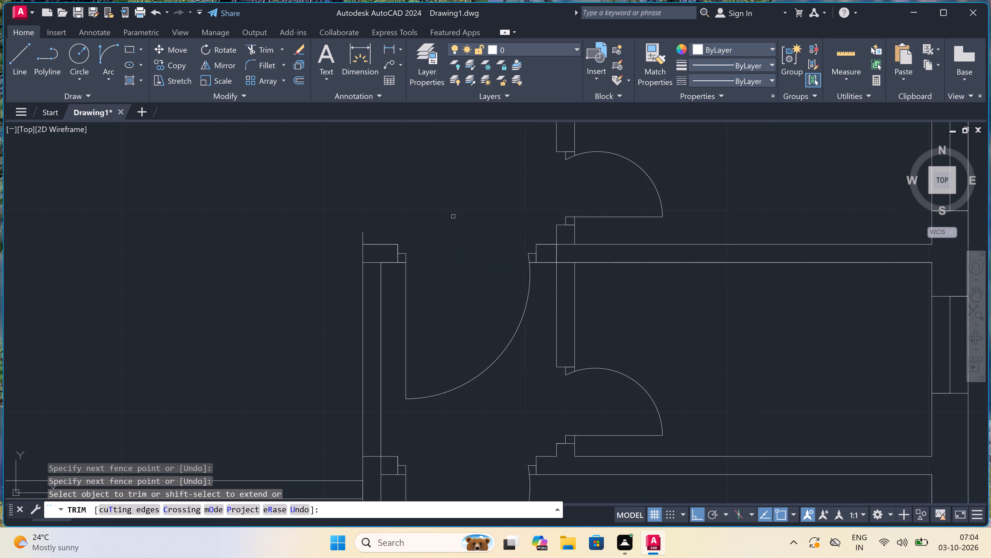
Trim the vertical line stub projecting above the extended wall's end and the leftover line inside that wall corner.
scroll(388, 249, up, 1)
click(365, 232)
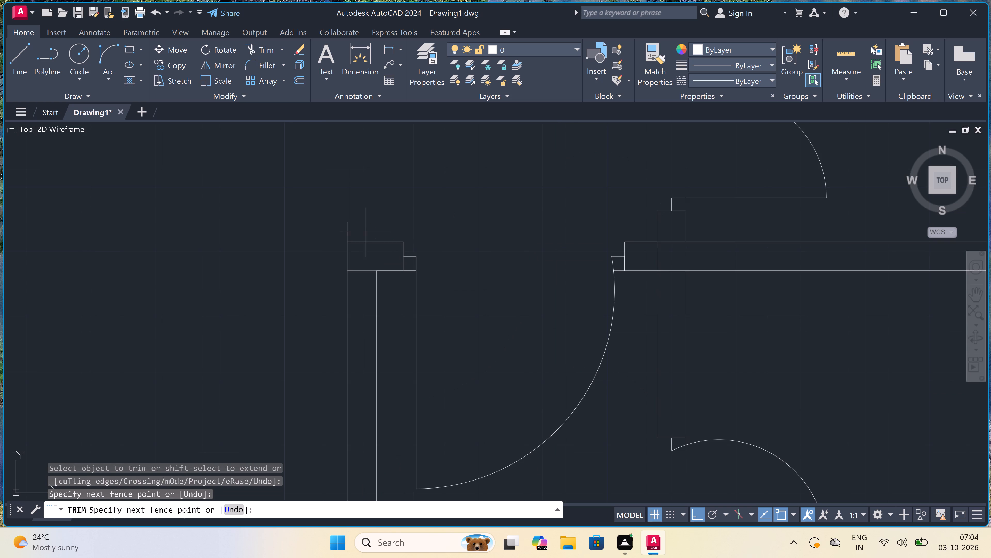
double_click(316, 244)
click(368, 254)
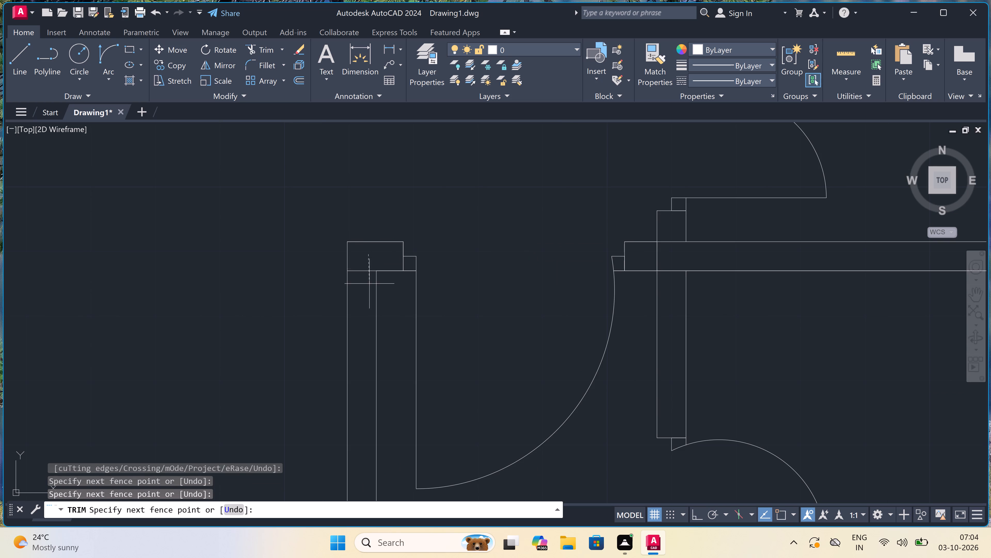
click(370, 290)
Trim the lines crossing the junction where the small rooms' side wall meets the wall between them.
scroll(508, 227, down, 3)
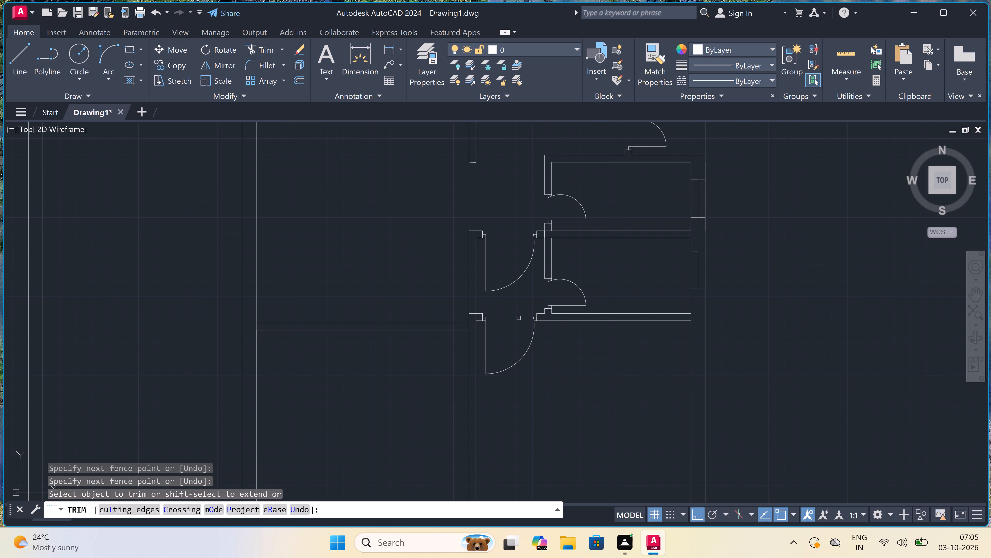
scroll(537, 224, up, 2)
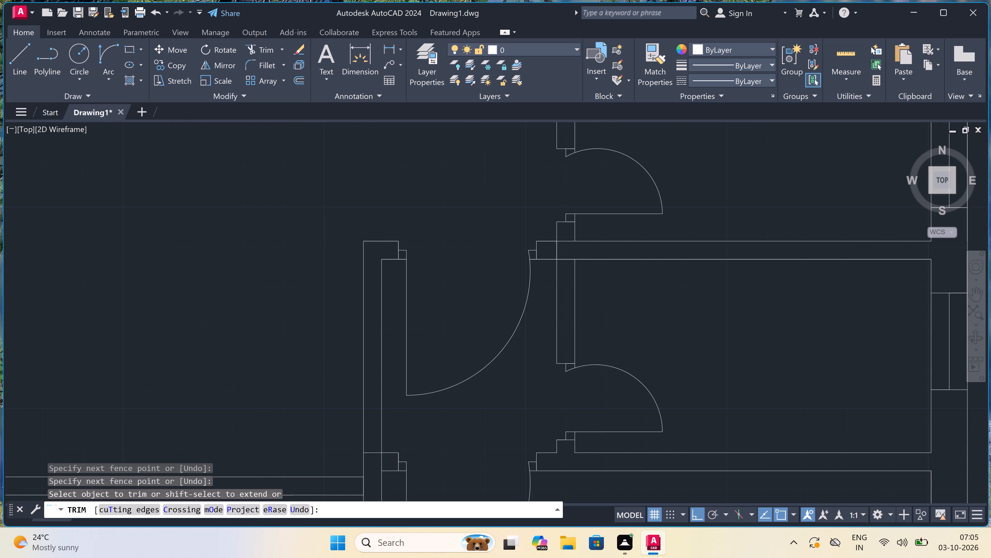
scroll(562, 253, up, 2)
click(540, 250)
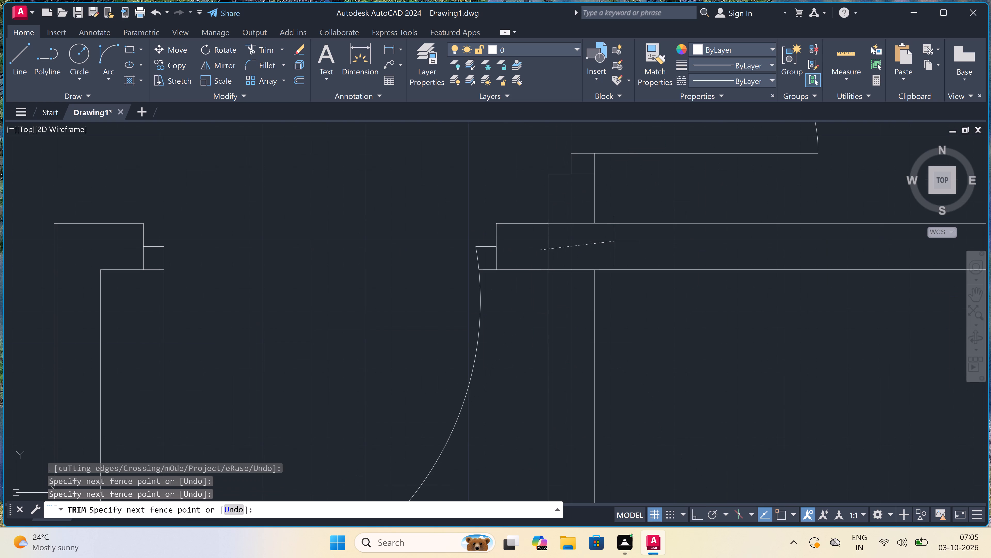
click(615, 241)
scroll(613, 240, down, 4)
scroll(603, 238, up, 3)
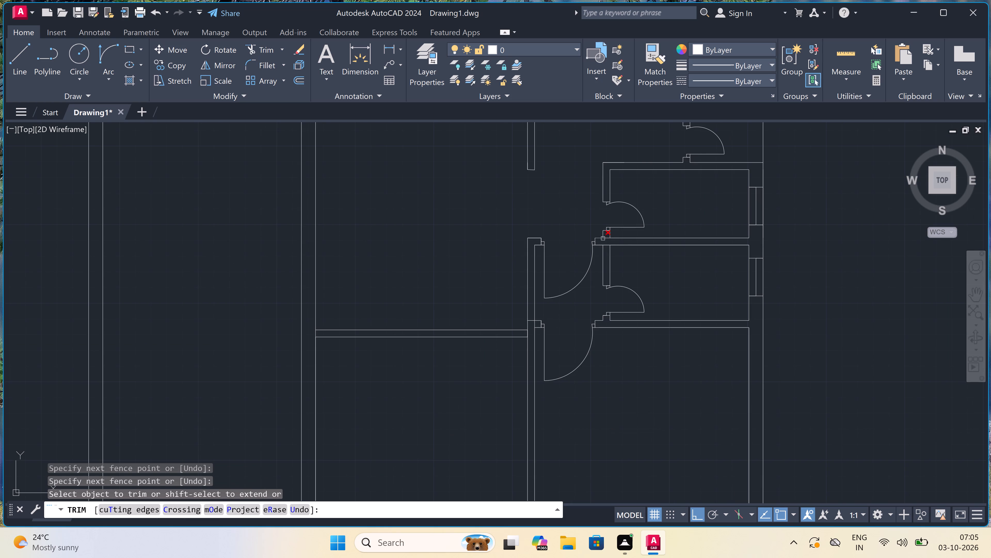
click(609, 222)
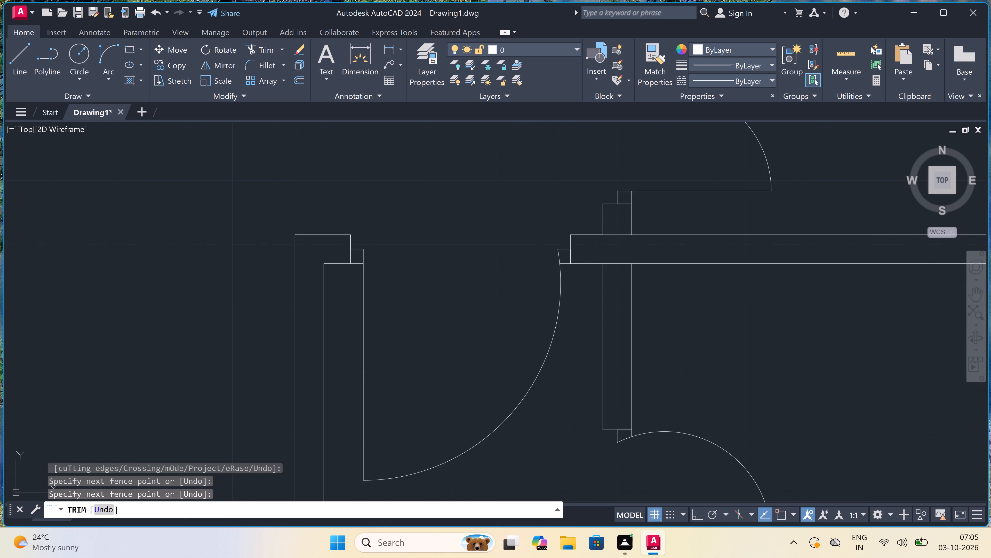
click(614, 295)
scroll(614, 280, down, 4)
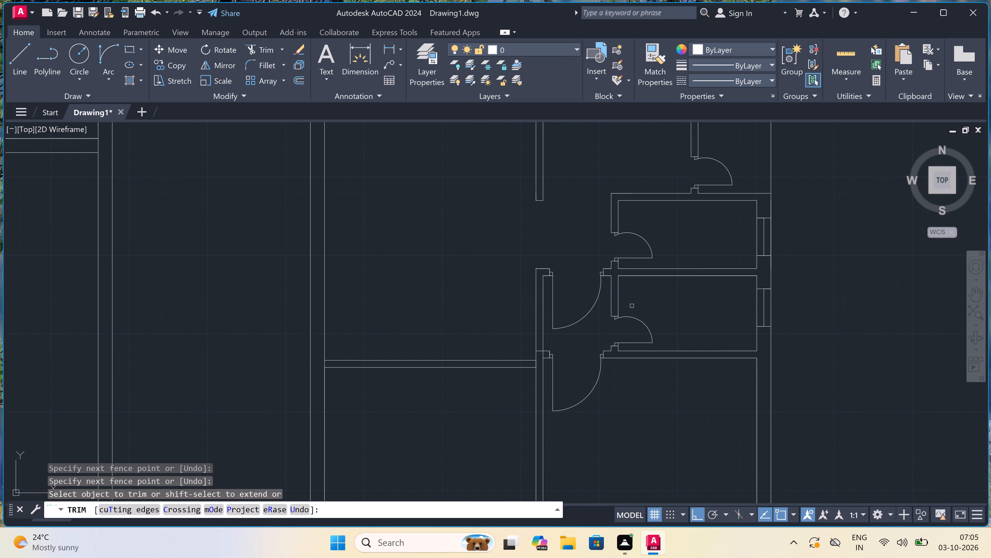
key(Escape)
Erase the lower original bedroom door's leaf, swing arc and stops, plus its jamb and short wall lines beside the long vertical wall.
scroll(576, 389, up, 2)
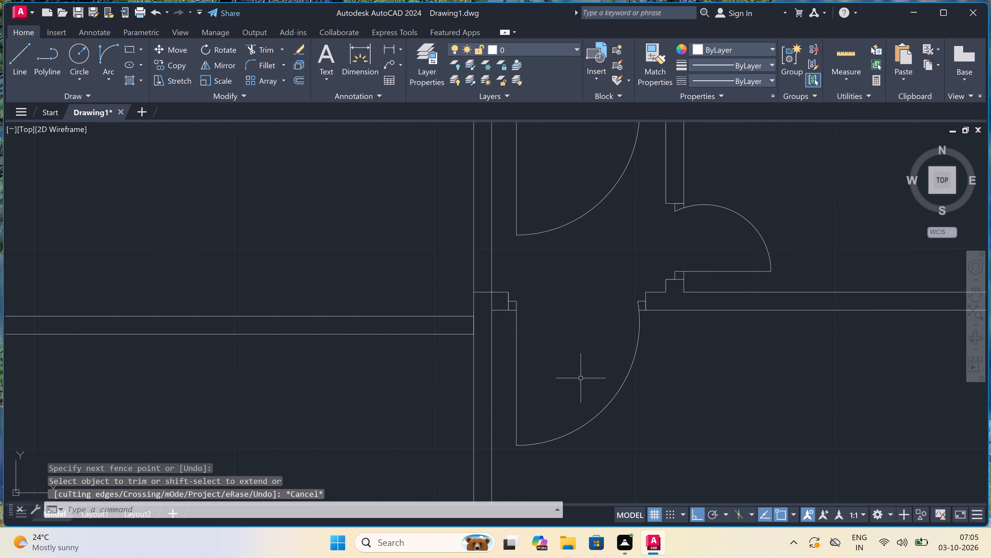
click(644, 303)
drag(671, 350, 668, 353)
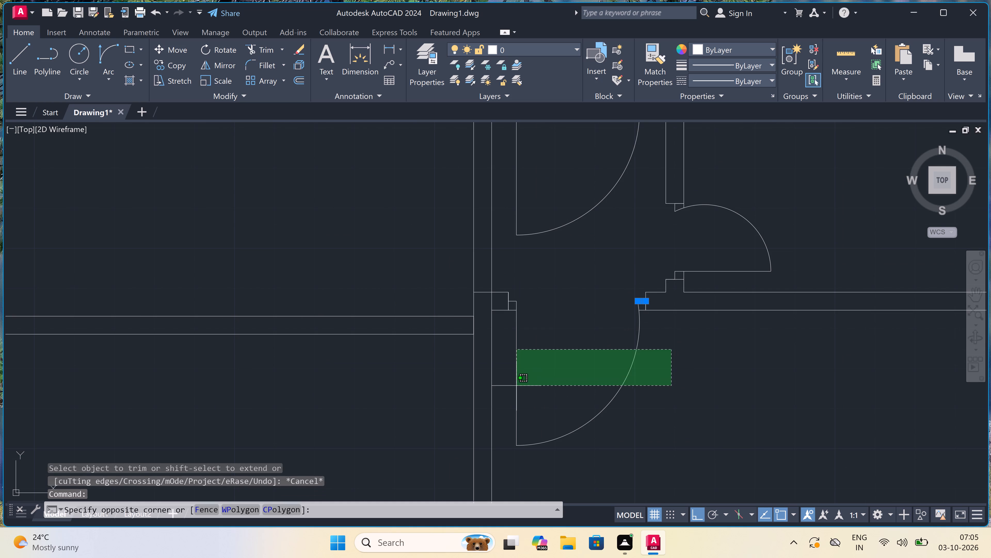
click(512, 387)
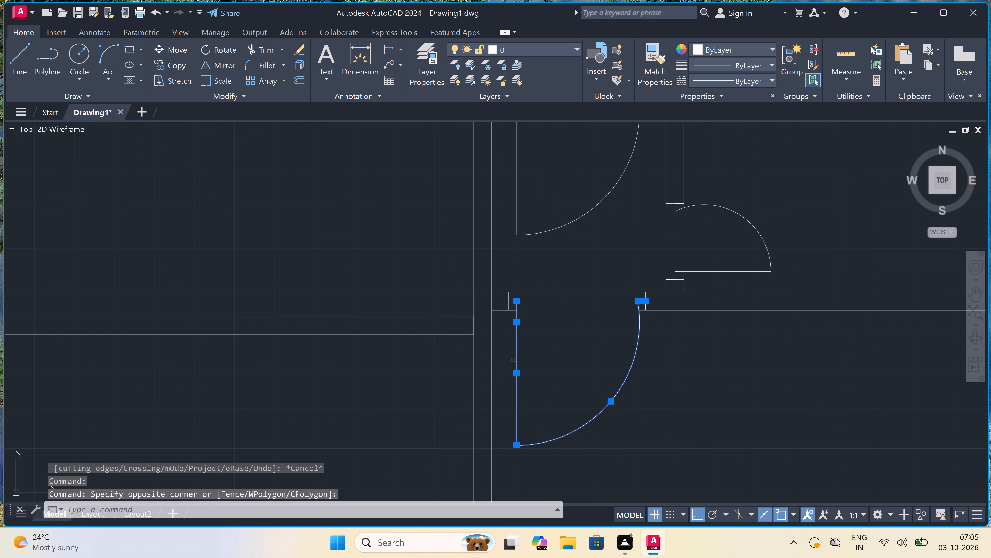
key(Delete)
scroll(503, 292, up, 2)
click(551, 274)
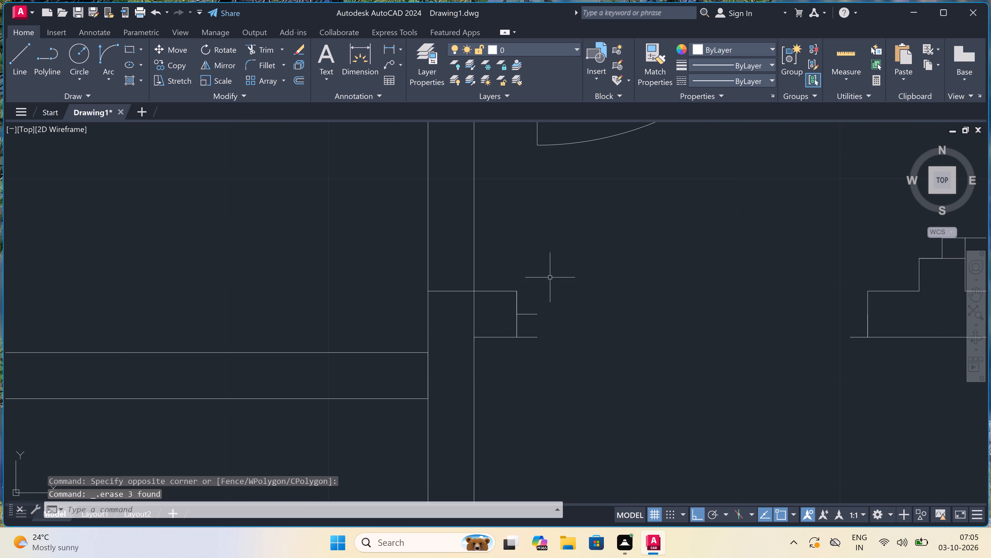
click(493, 343)
key(Delete)
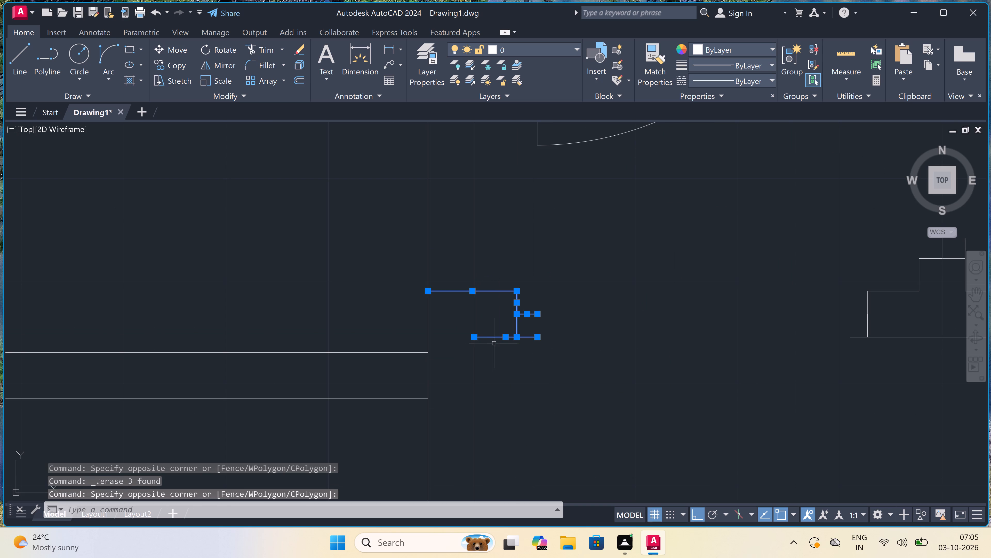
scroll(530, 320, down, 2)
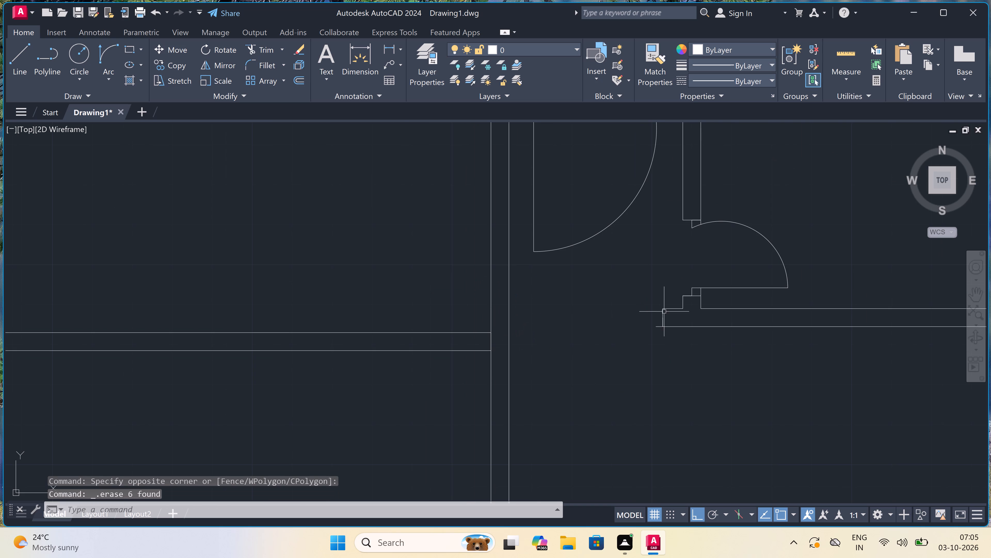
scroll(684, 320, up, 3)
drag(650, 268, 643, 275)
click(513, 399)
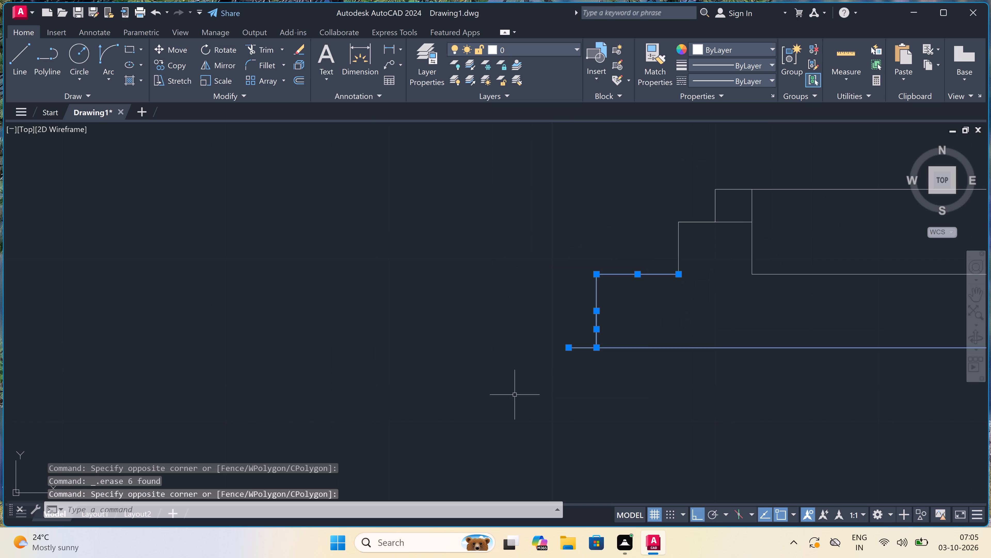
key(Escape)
Draw a vertical line closing the lower small room's bottom wall, from the side wall's corner down to the wall's lower line.
key(l)
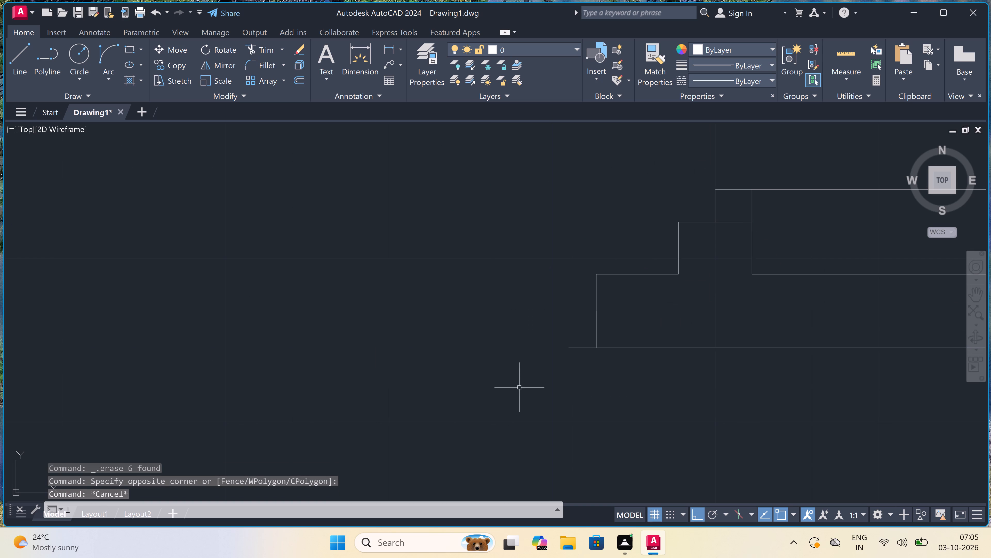
key(space)
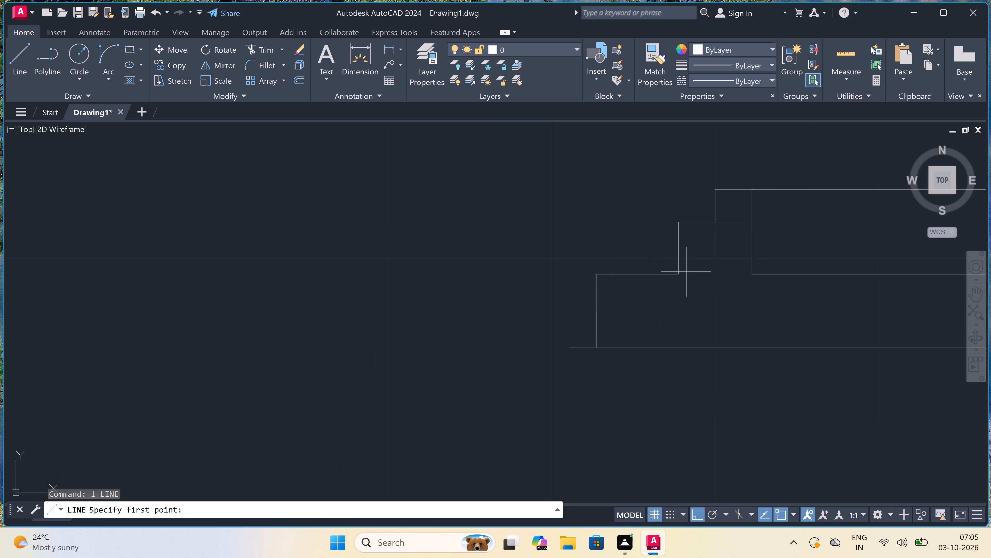
click(683, 273)
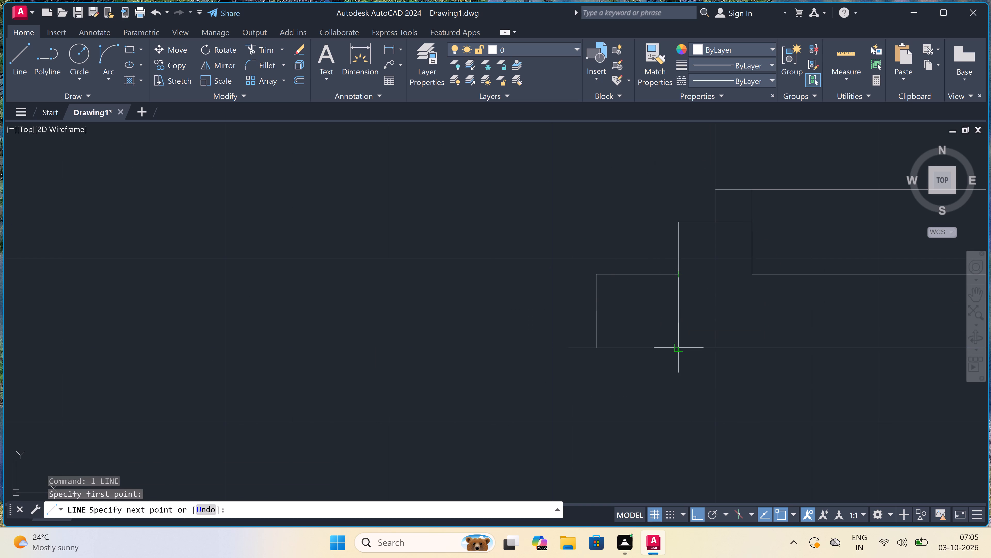
click(678, 348)
key(Escape)
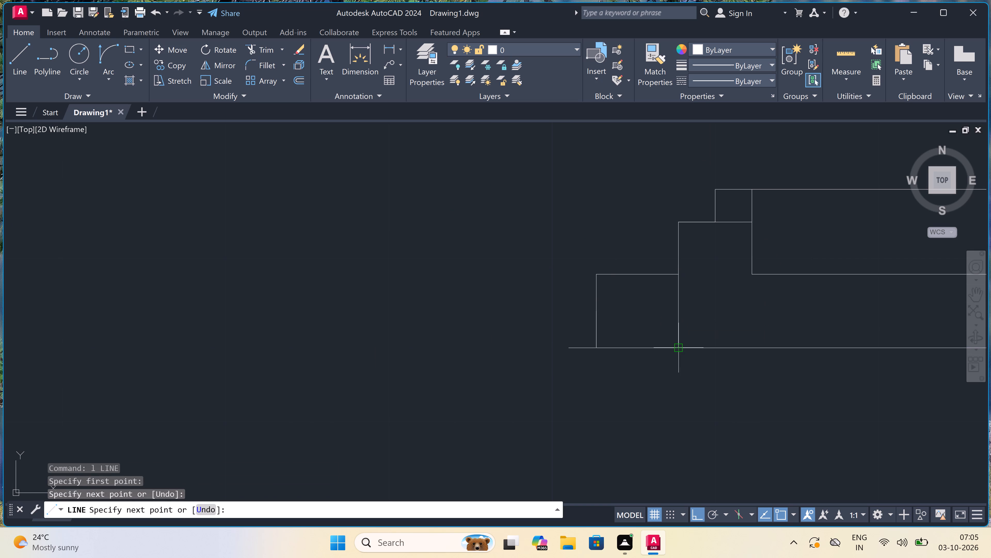
Trim away the leftover wall and jamb lines projecting beyond the new wall-end line.
key(t)
key(r)
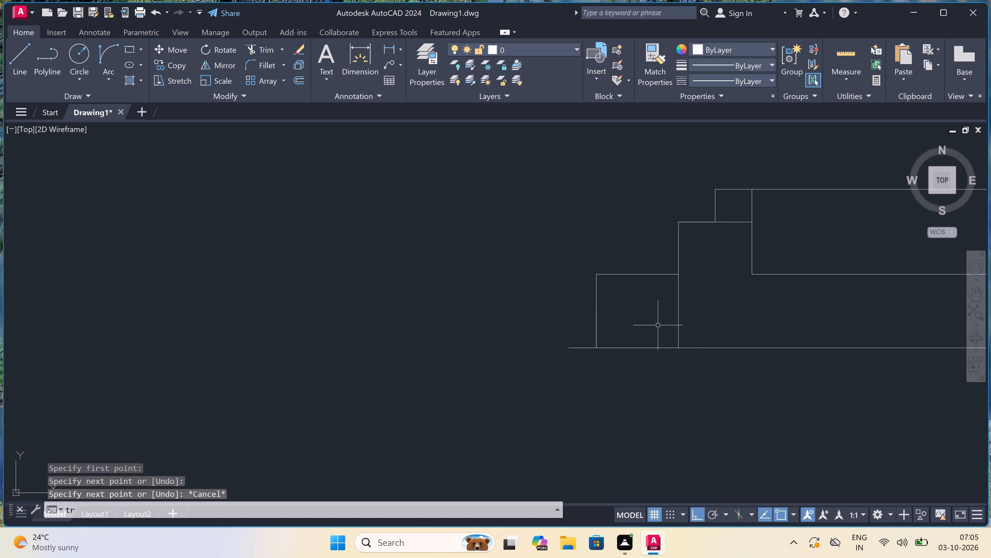
key(space)
drag(638, 260, 638, 264)
drag(645, 379, 646, 377)
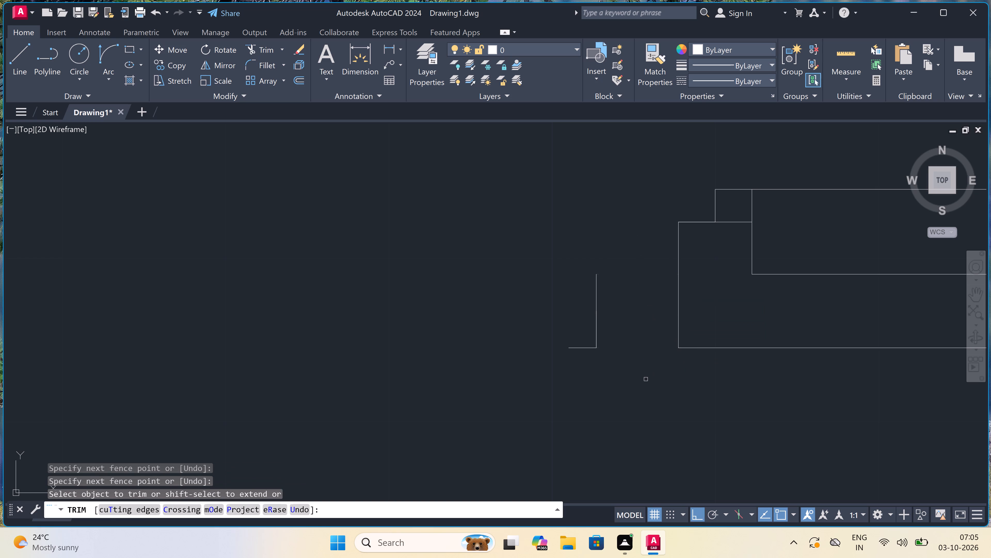
drag(646, 377, 646, 377)
double_click(631, 325)
click(524, 329)
click(582, 371)
click(587, 322)
key(Escape)
Draw a door jamb across the horizontal partition near the long vertical wall, with a 2" stop from its midpoint and a 3' leaf downward.
scroll(583, 328, down, 6)
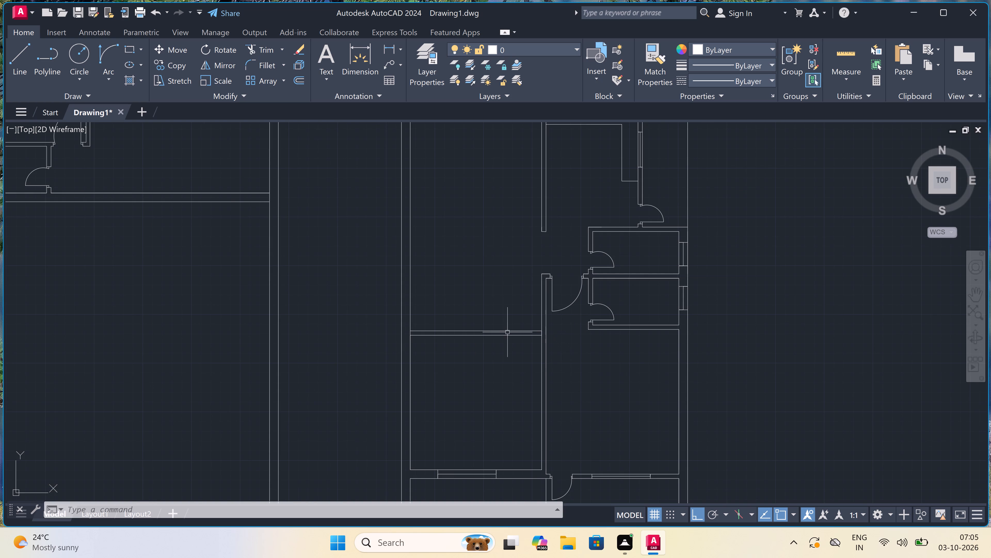
scroll(547, 347, up, 3)
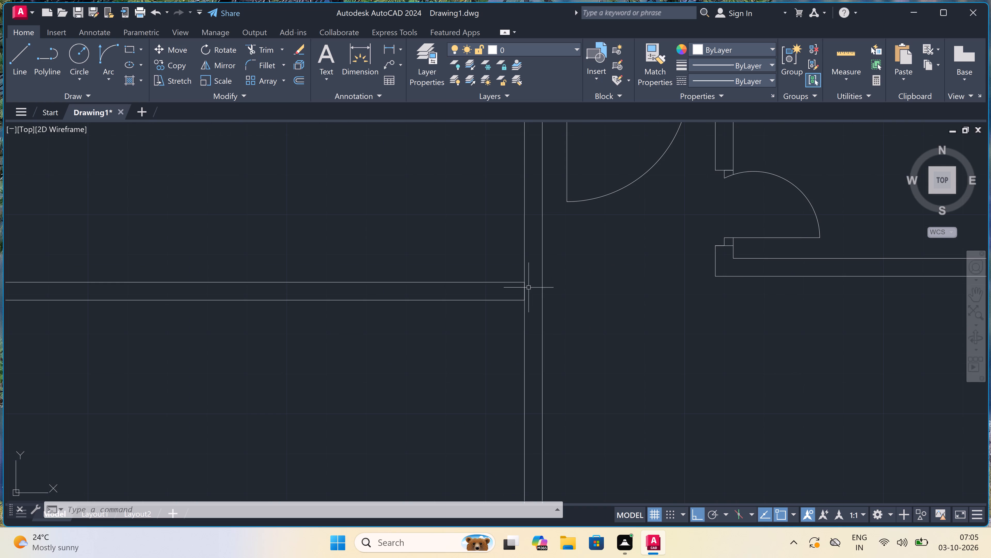
text(l)
key(space)
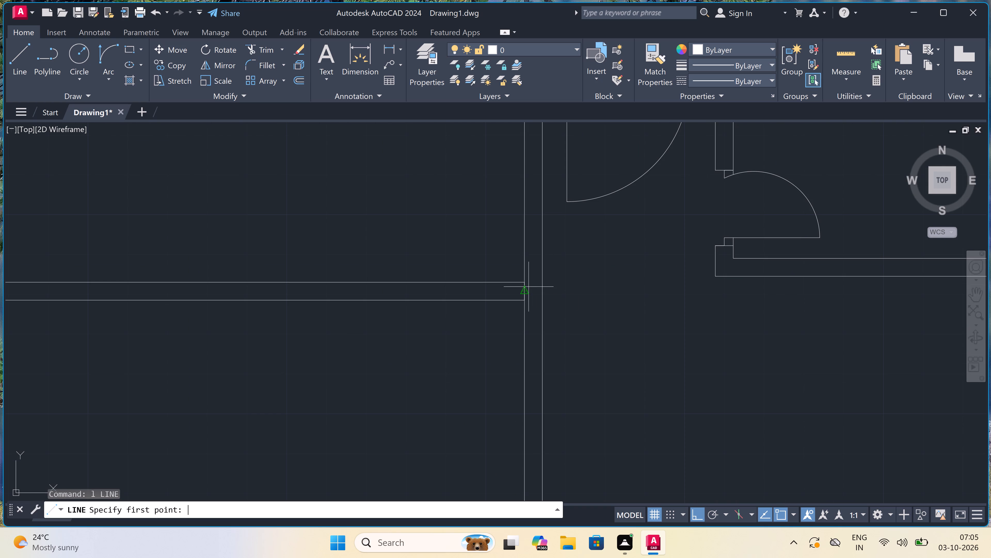
scroll(504, 296, up, 1)
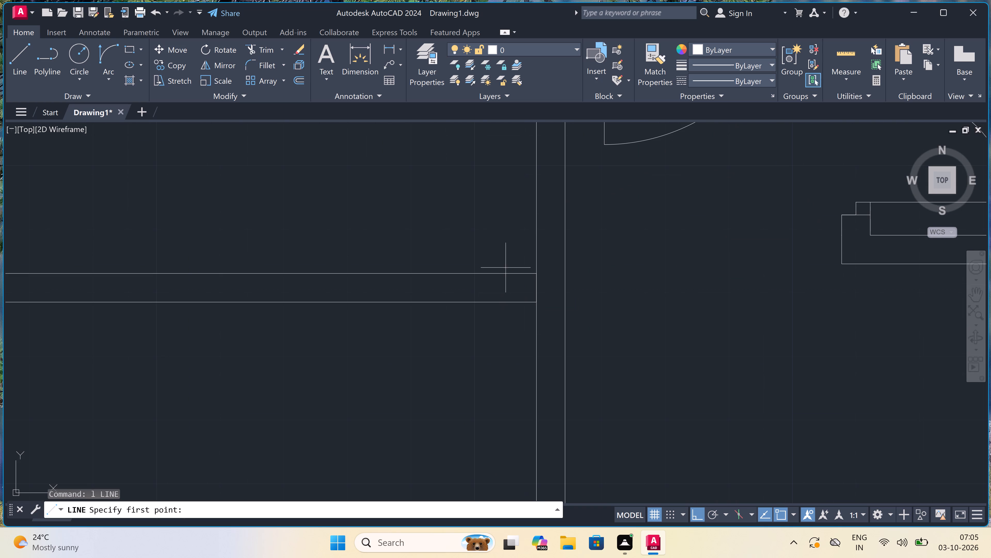
click(502, 275)
double_click(499, 297)
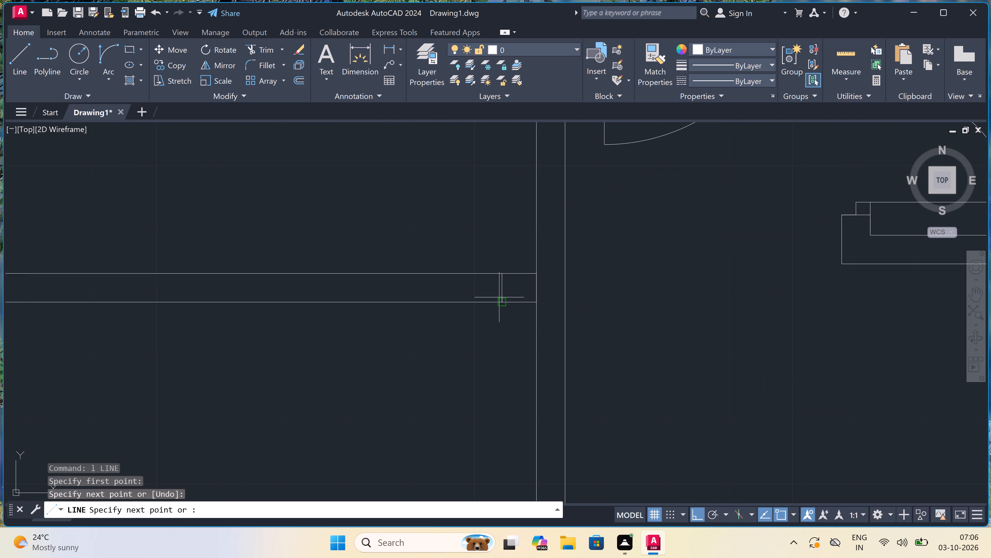
click(497, 285)
text(2")
key(space)
text(3')
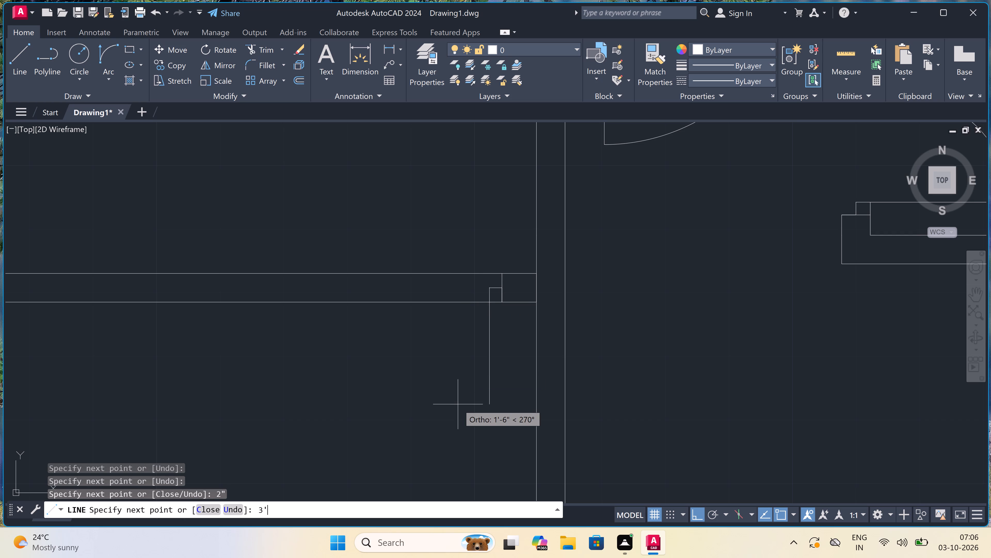
key(space)
key(space)
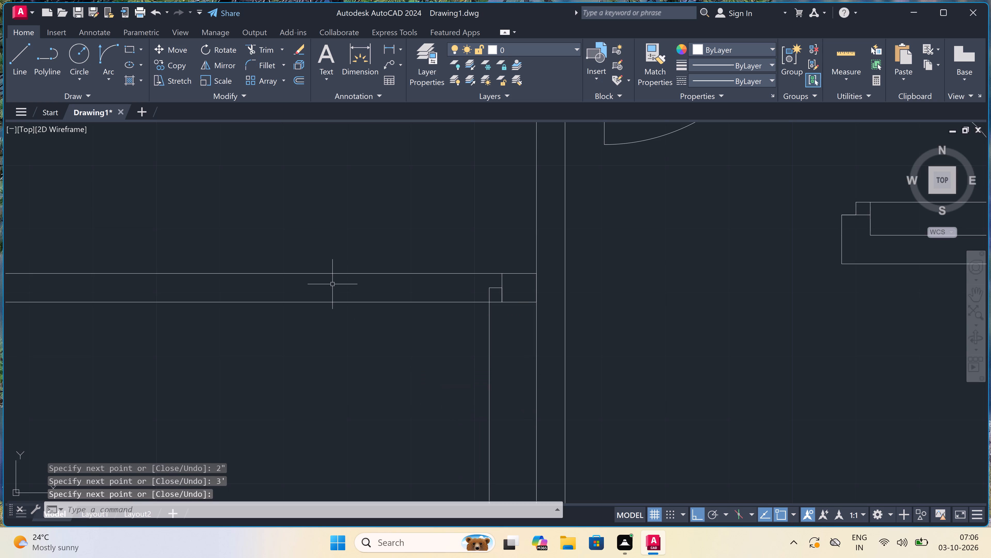
key(Escape)
Draw the opposite door jamb across the same partition, with a 2" stop from its midpoint toward the door leaf.
key(space)
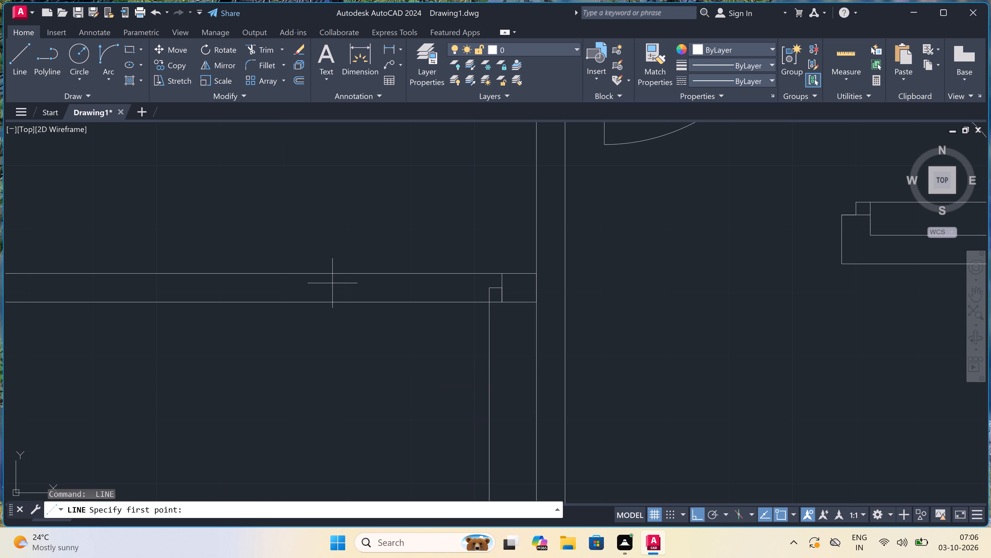
scroll(332, 282, down, 2)
scroll(318, 308, up, 1)
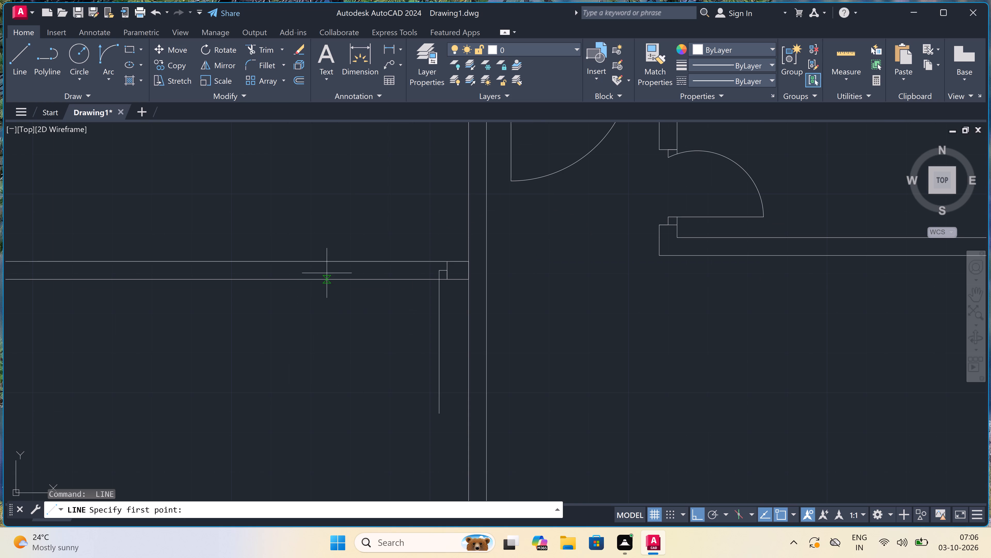
click(322, 278)
click(320, 266)
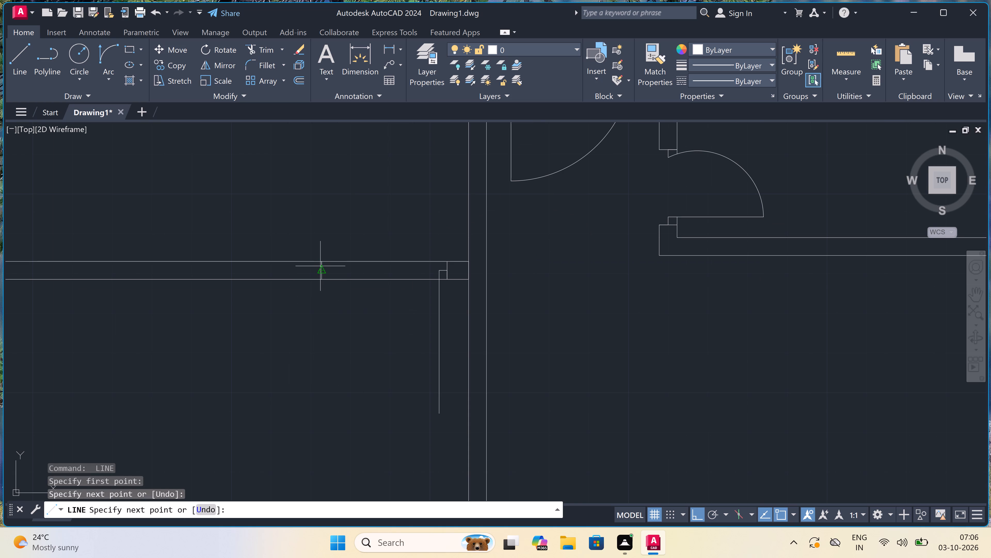
scroll(320, 266, up, 2)
click(319, 274)
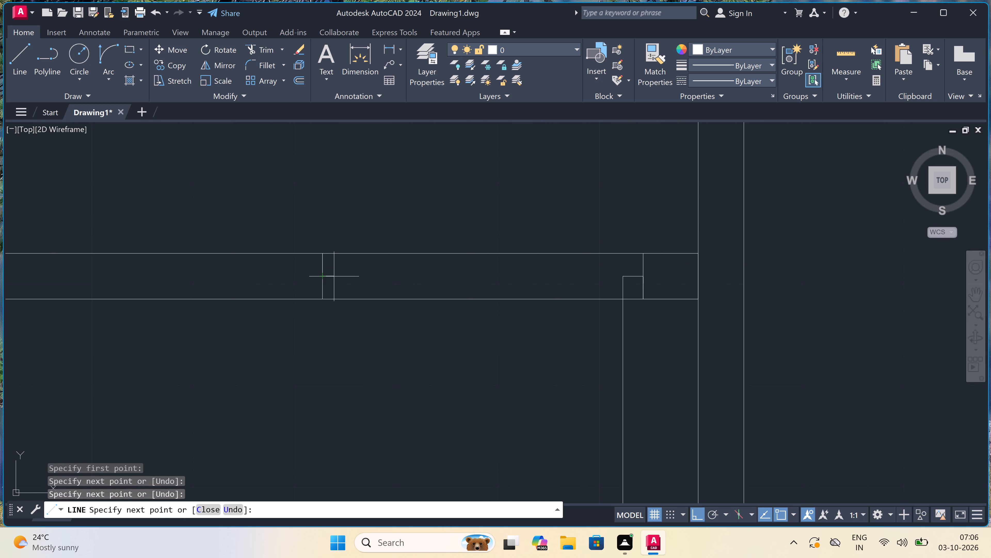
text(2")
key(space)
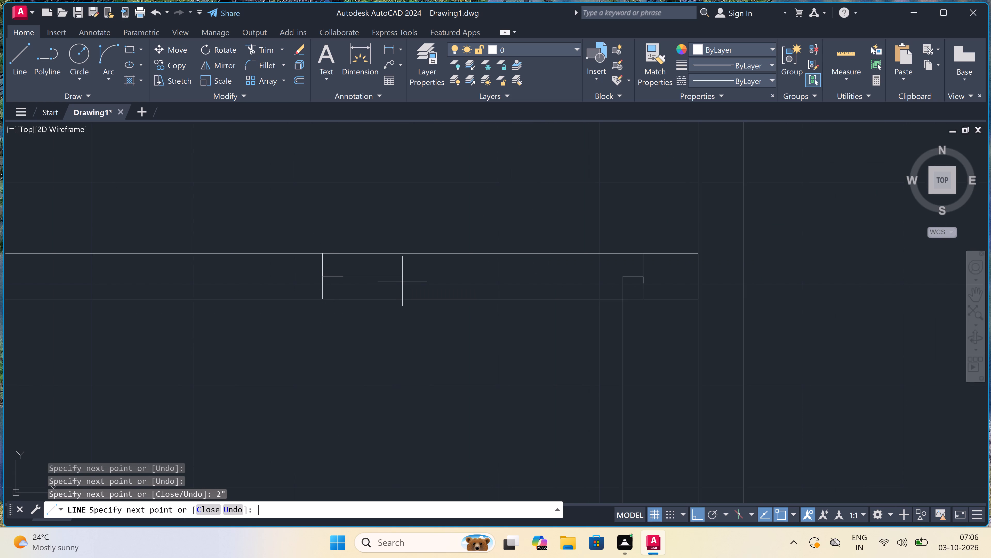
key(Escape)
Draw the door's swing arc from the end of the 3' leaf to the opposite stop on the horizontal partition.
click(114, 52)
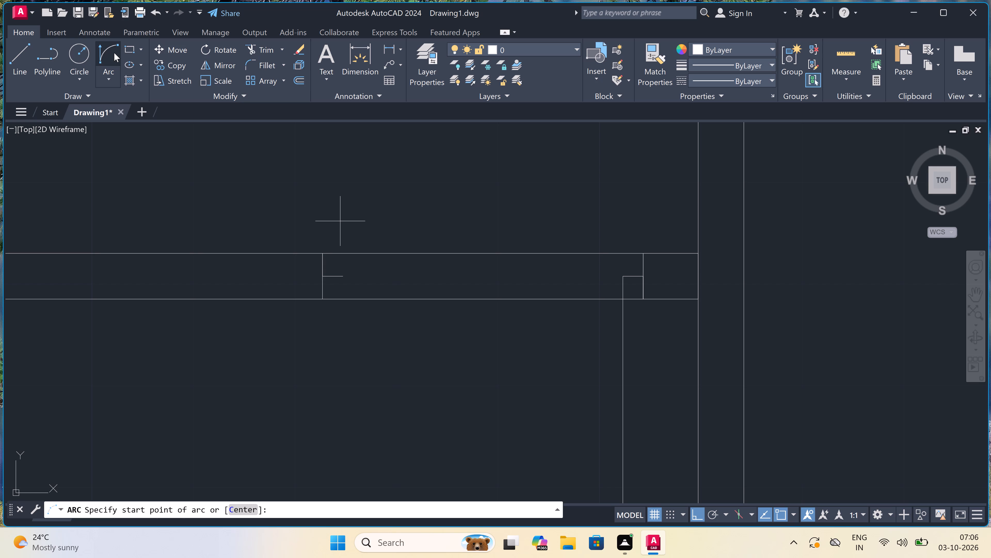
scroll(114, 53, down, 2)
scroll(295, 254, down, 4)
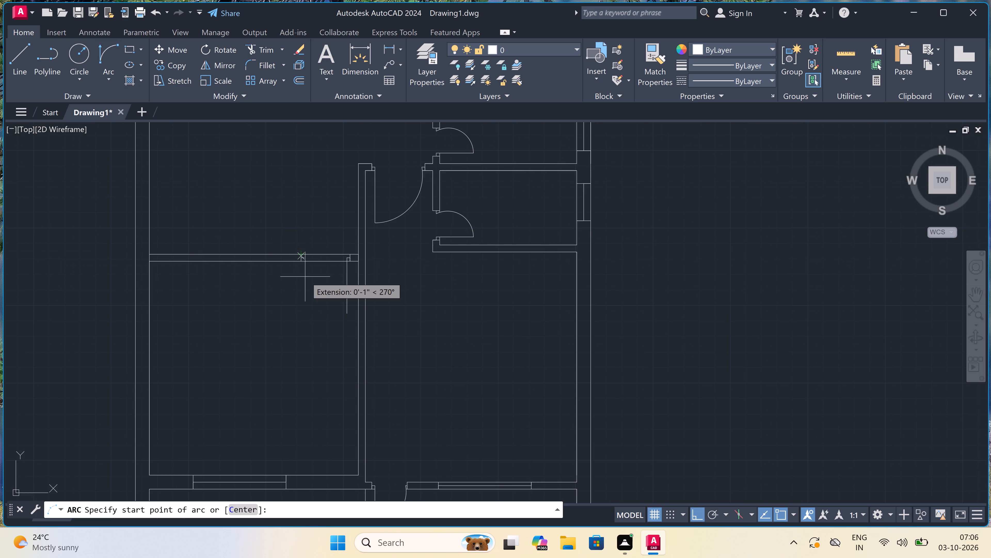
scroll(307, 277, up, 2)
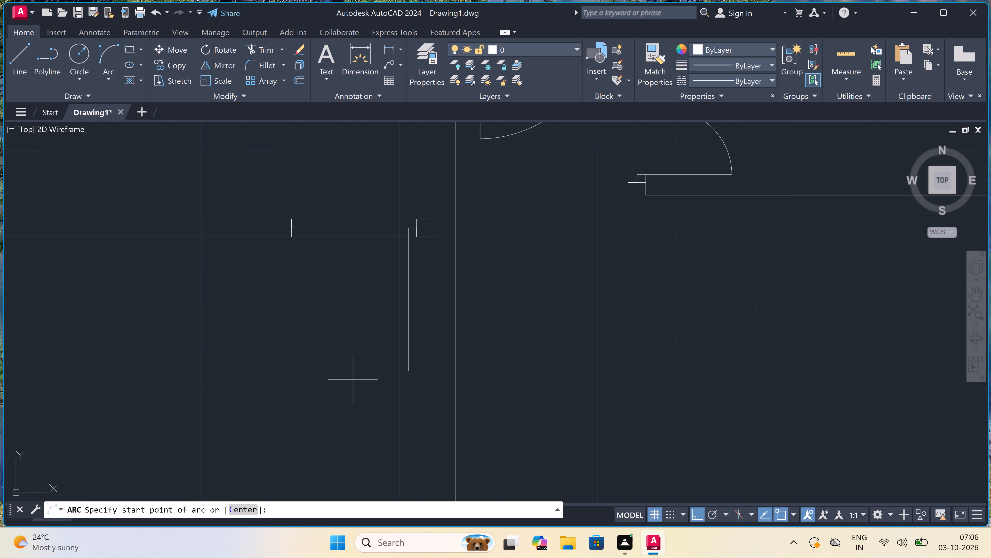
click(412, 370)
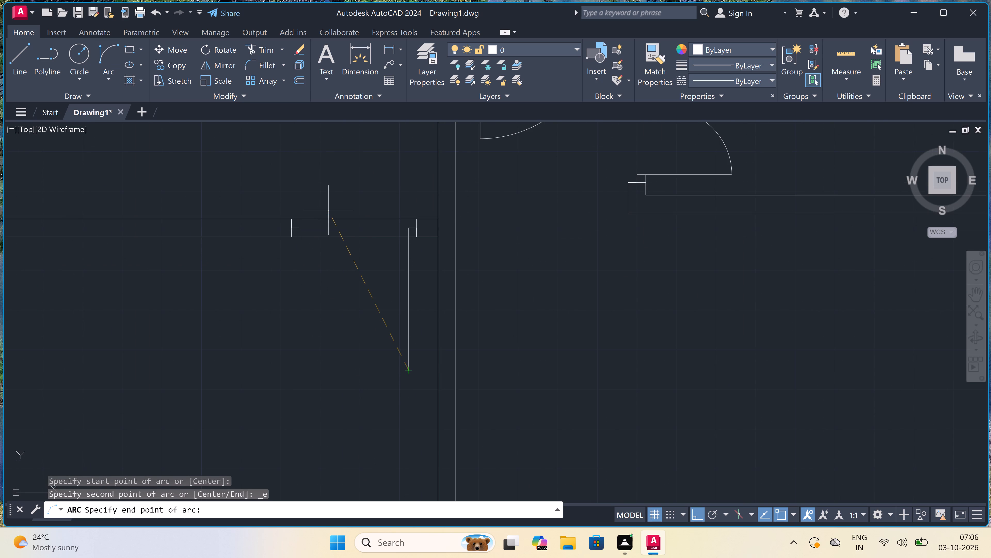
click(301, 226)
click(262, 283)
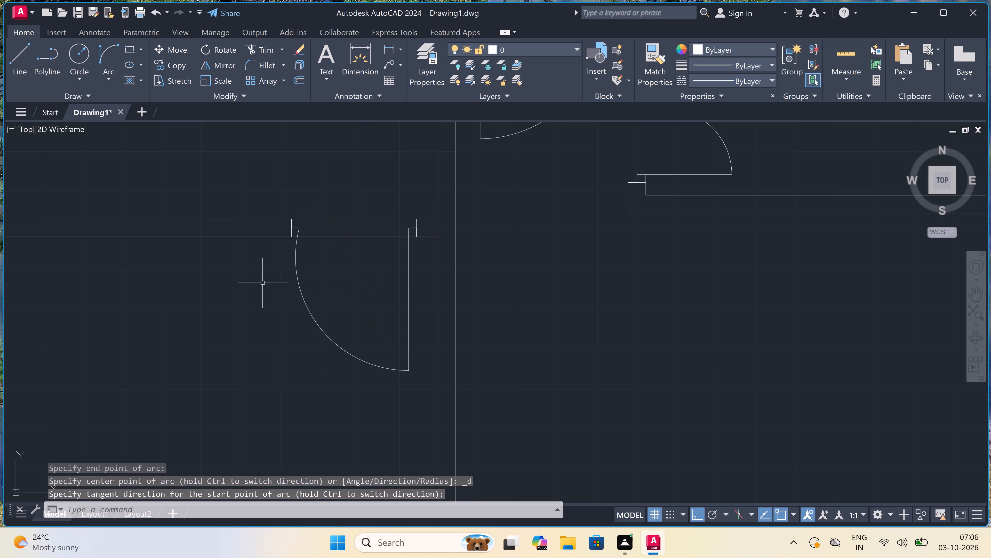
Trim both partition lines between the two jambs to open the new doorway.
key(t)
key(r)
key(space)
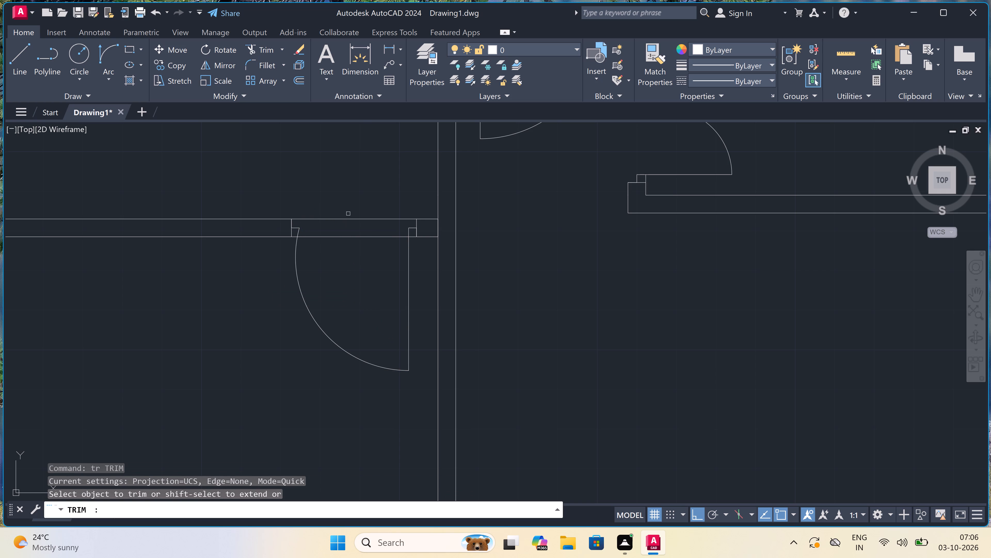
drag(348, 210, 348, 213)
double_click(349, 264)
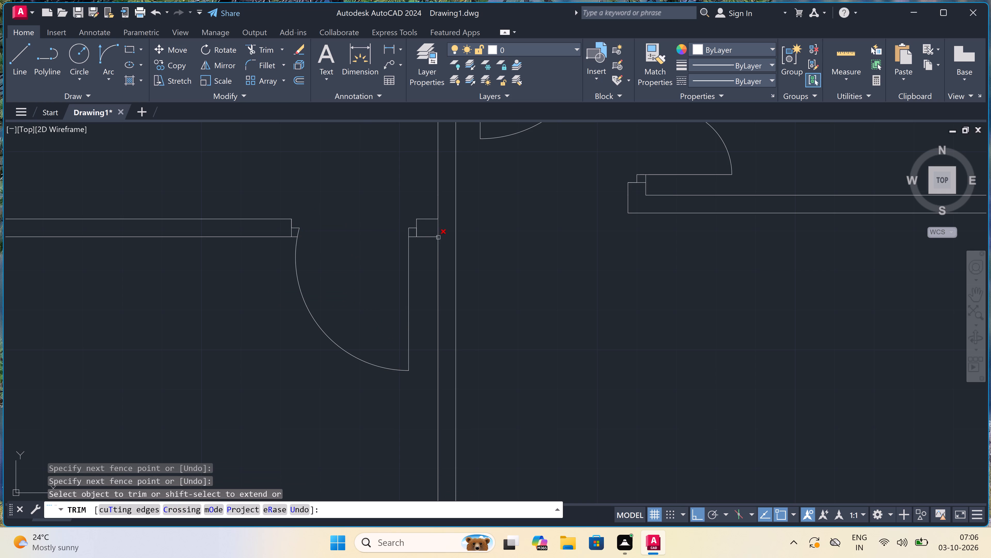
Trim the vertical wall lines between the partition's two faces at both of its ends, opening the wall junctions.
triple_click(437, 231)
double_click(437, 230)
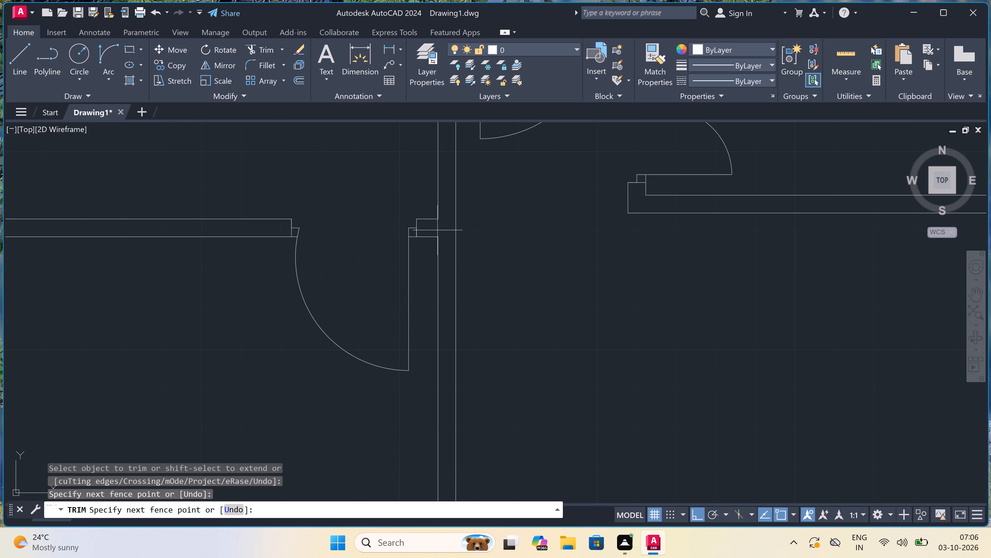
click(441, 230)
scroll(441, 230, down, 2)
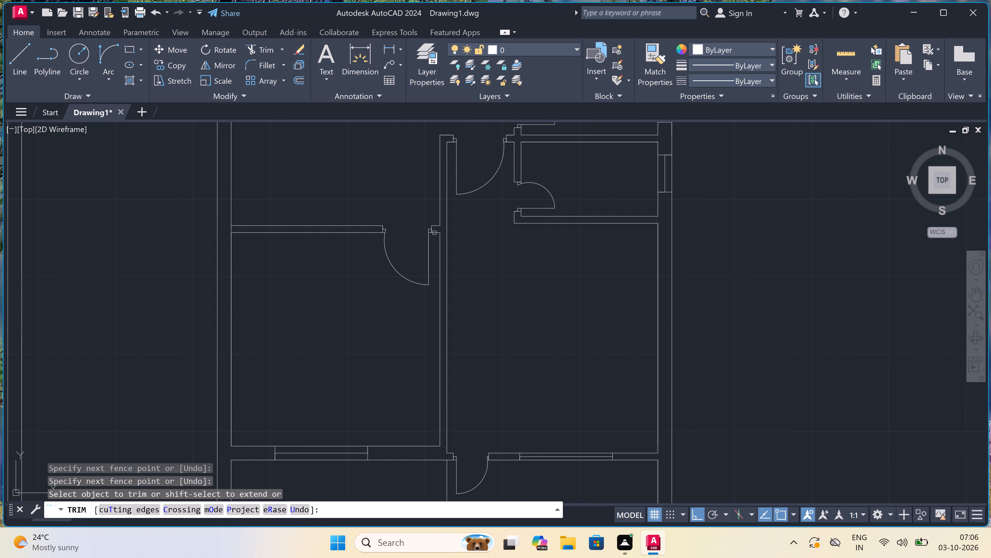
scroll(229, 230, up, 4)
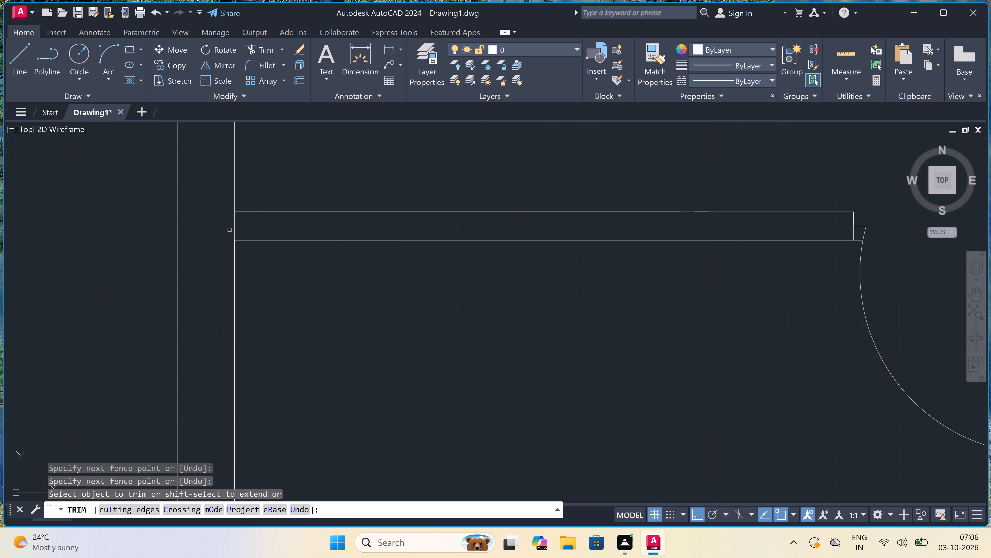
click(229, 229)
click(270, 231)
scroll(270, 231, down, 5)
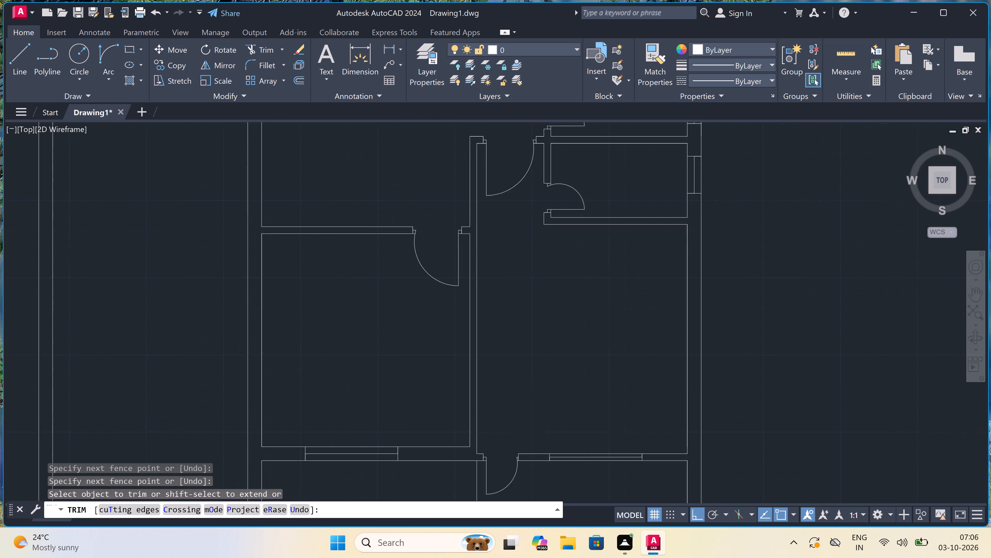
scroll(287, 261, down, 1)
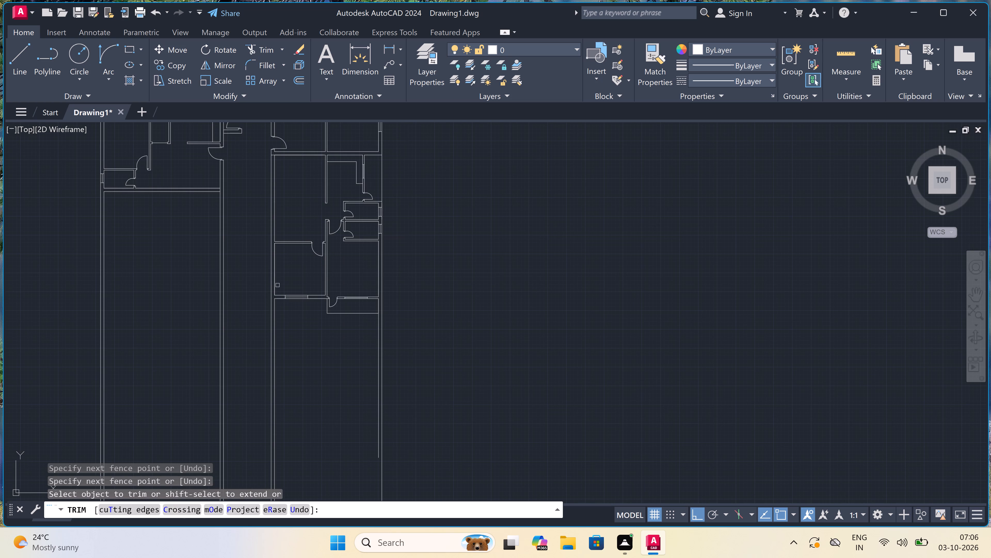
key(Escape)
Extend the bottom wall's outer line to both outer side walls and the balcony's lower line to its outer side wall.
scroll(276, 297, up, 2)
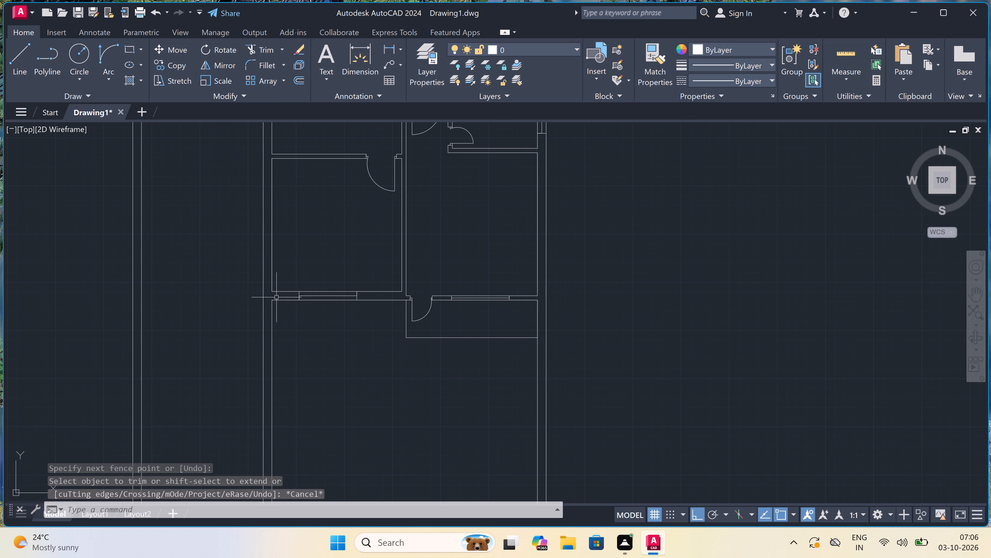
text(ex)
key(space)
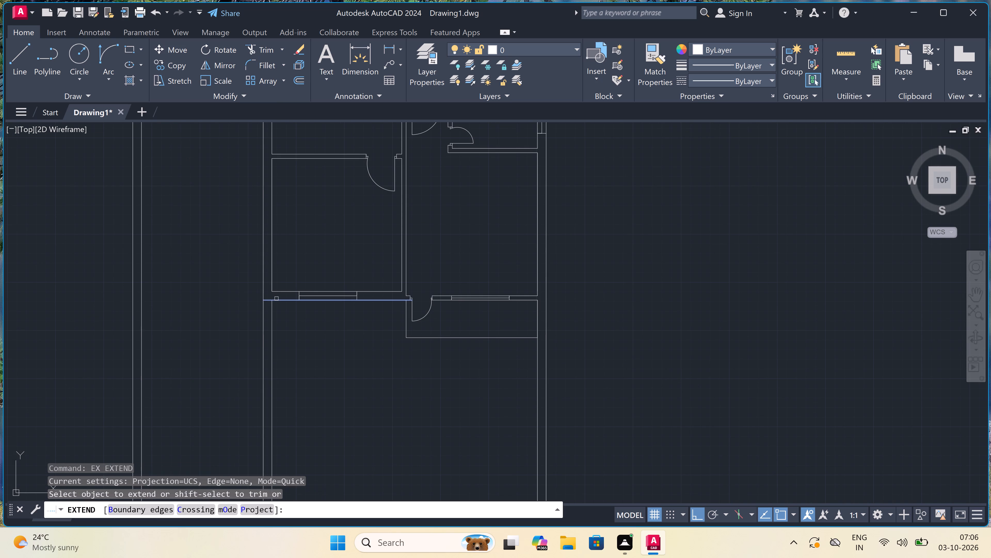
click(276, 299)
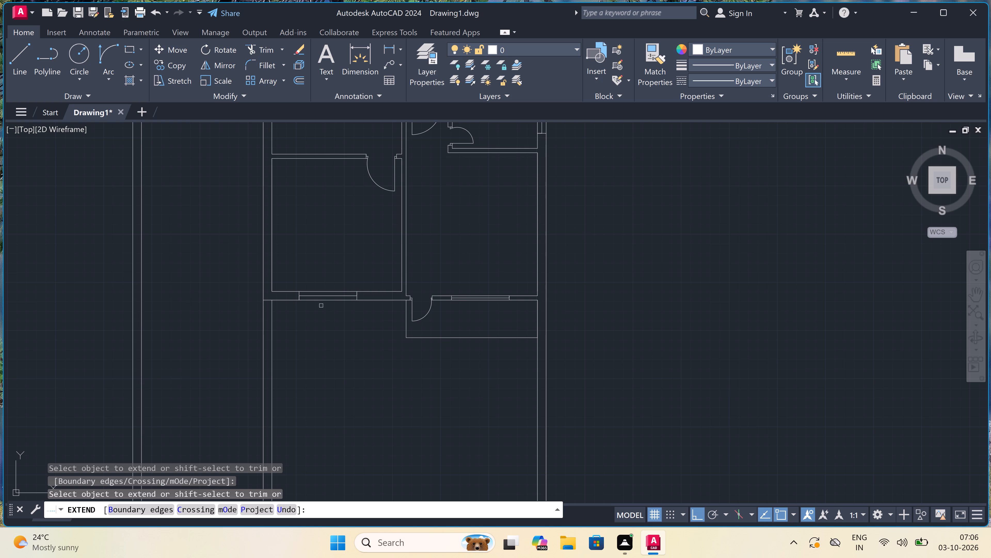
click(516, 338)
double_click(526, 300)
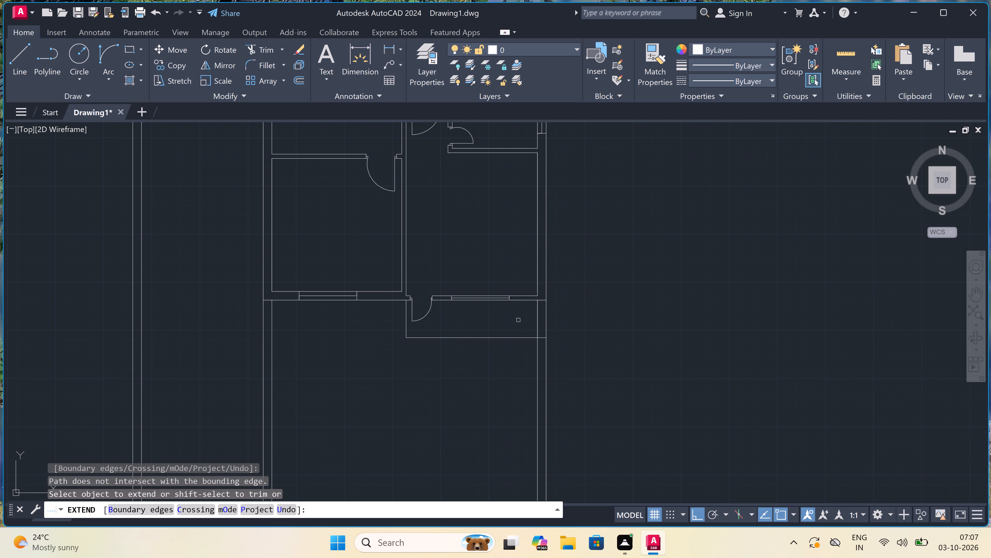
key(Escape)
Trim off the four long vertical wall lines continuing below the bottom wall and the balcony.
key(t)
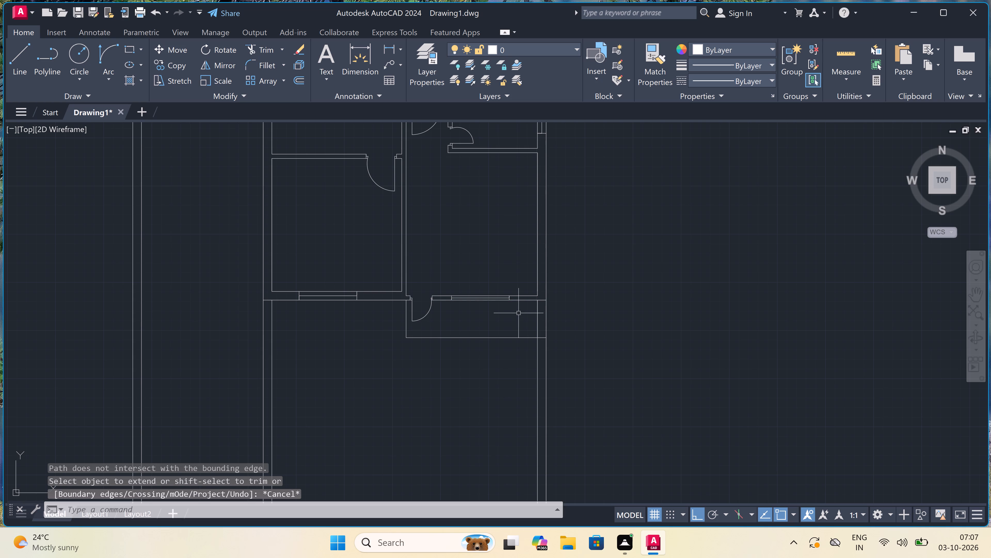
key(r)
key(space)
double_click(619, 381)
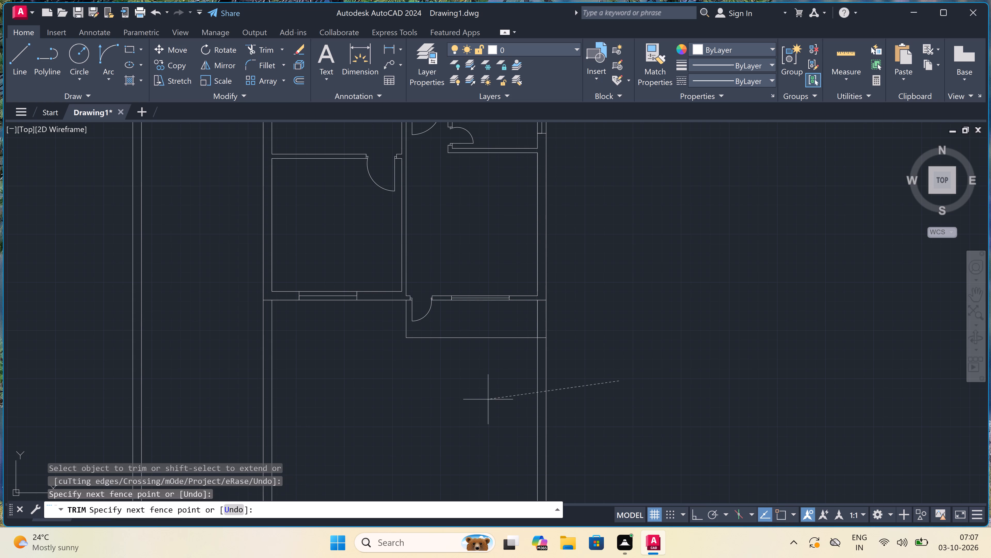
double_click(220, 370)
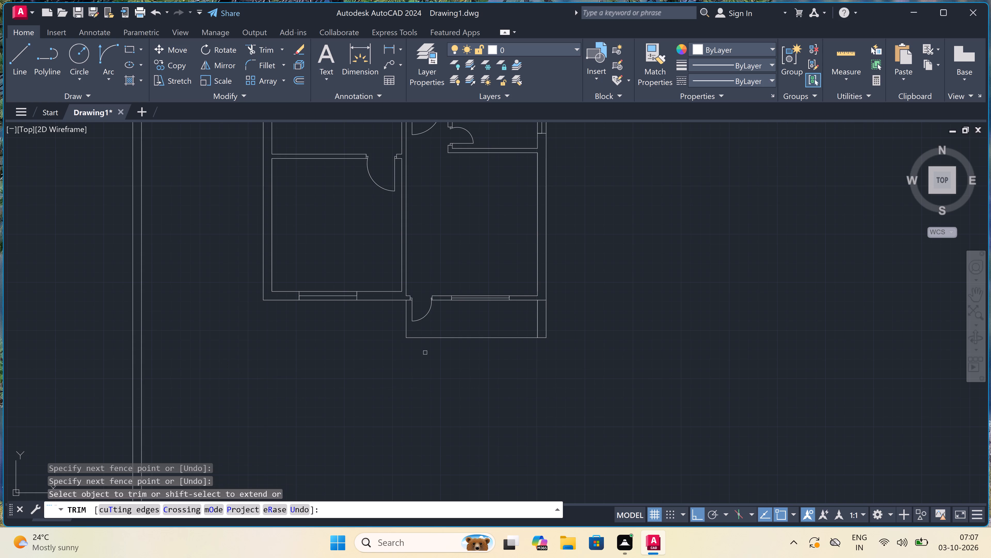
Trim away the inner side-wall line between the bottom wall and the balcony's lower edge.
scroll(535, 299, up, 3)
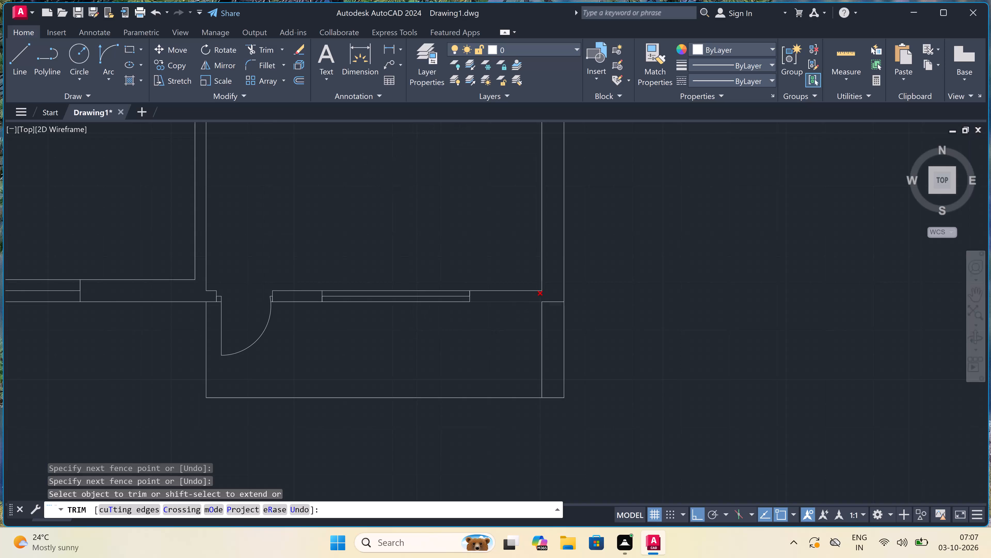
click(555, 300)
double_click(562, 330)
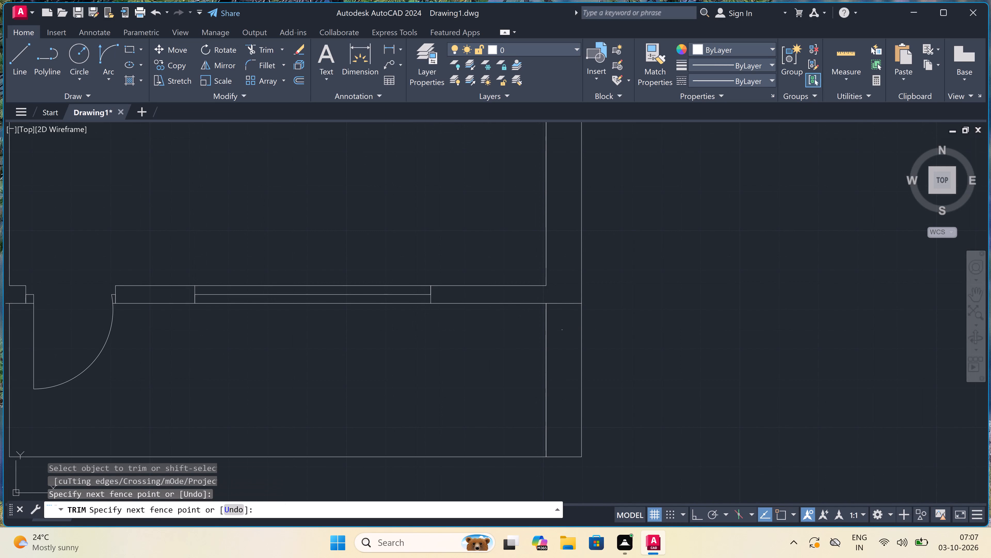
double_click(558, 337)
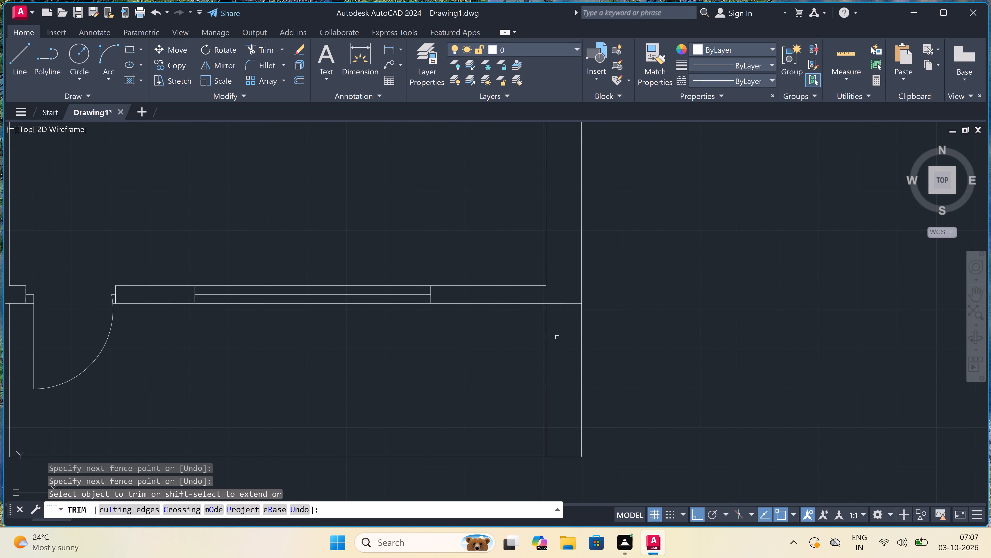
double_click(547, 341)
click(488, 350)
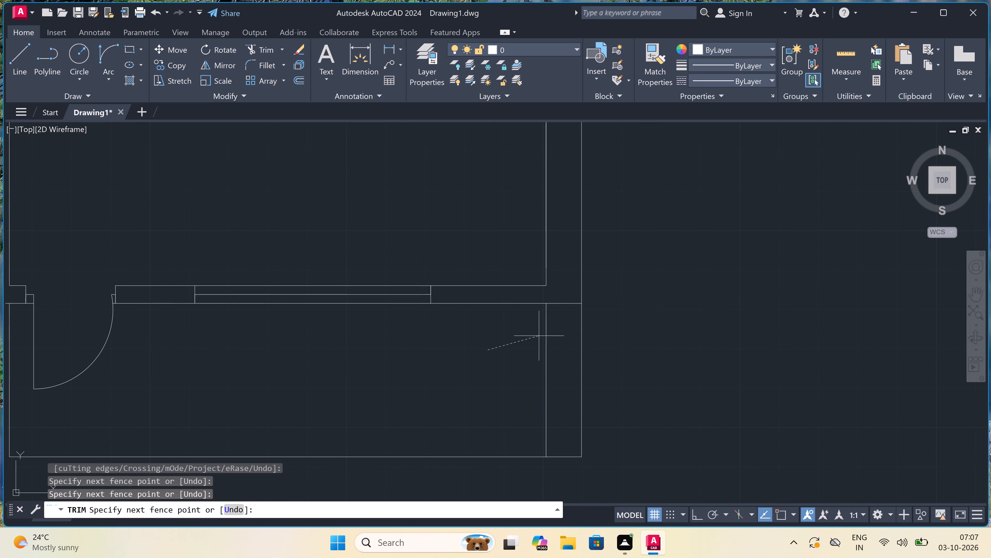
click(549, 335)
scroll(433, 344, down, 3)
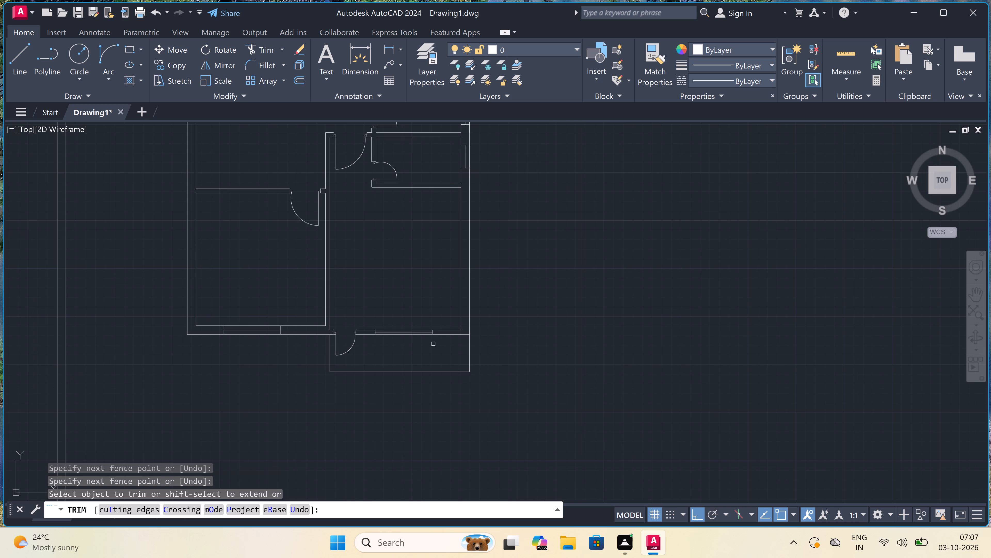
Trim the short line crossing the long vertical corridor wall where the horizontal dividing wall meets it, below the existing door.
scroll(433, 344, down, 2)
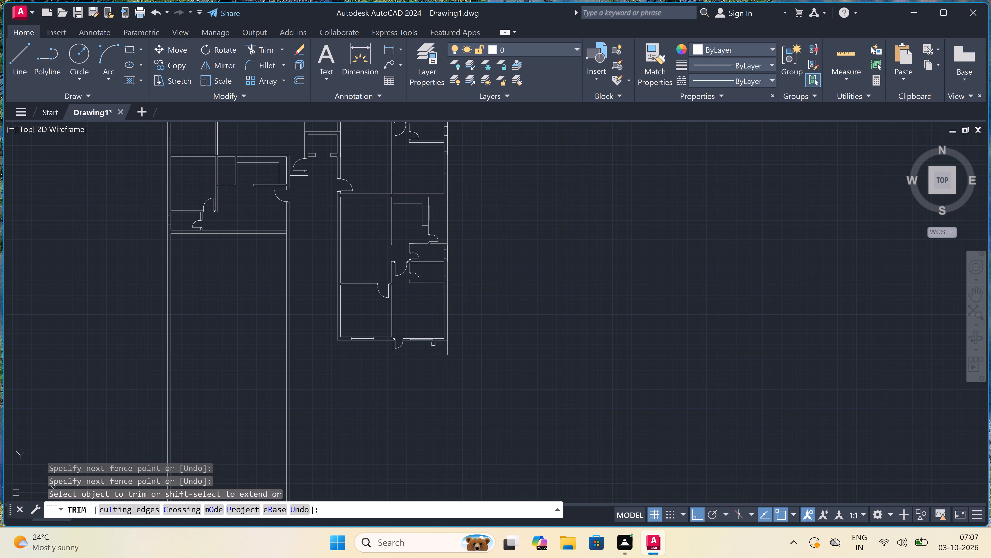
scroll(433, 344, down, 1)
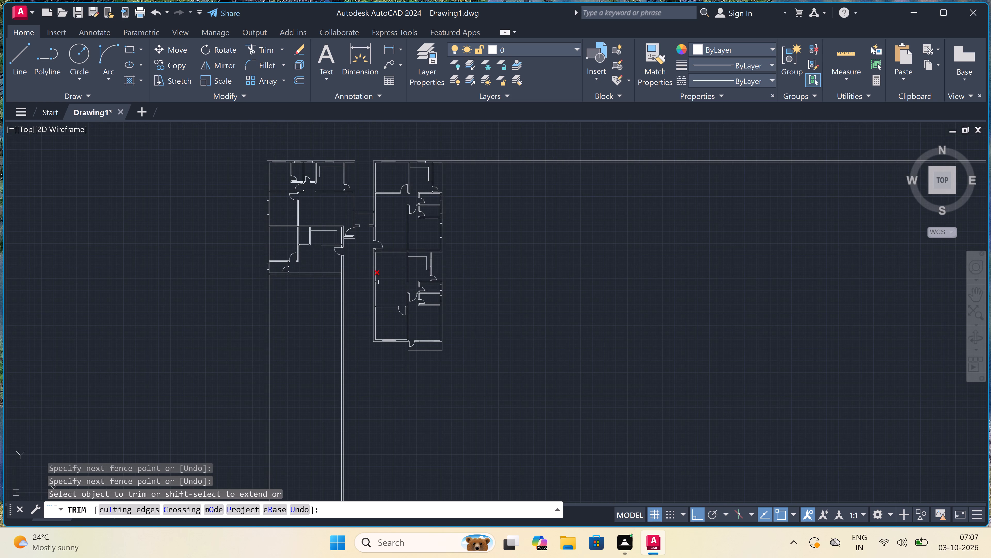
scroll(370, 255, up, 4)
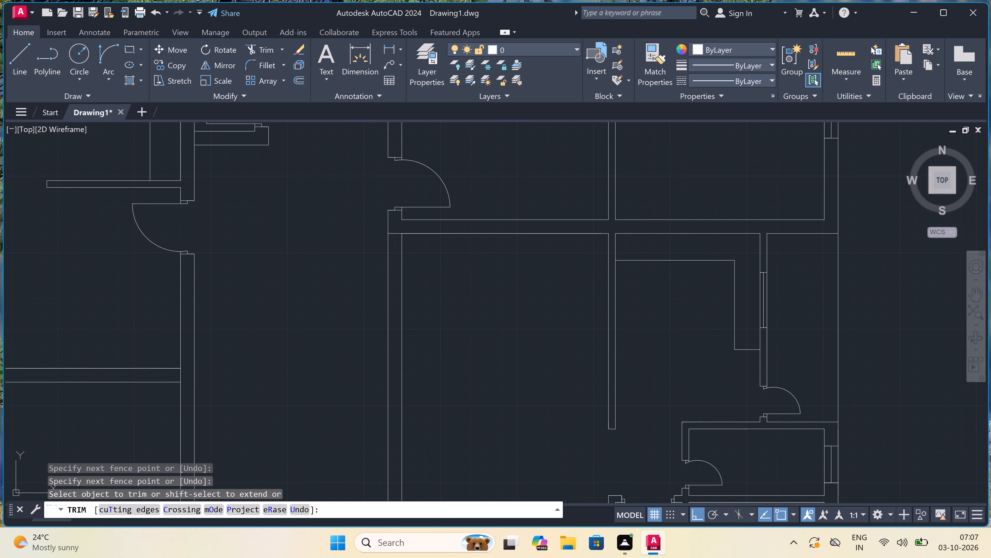
scroll(396, 229, up, 1)
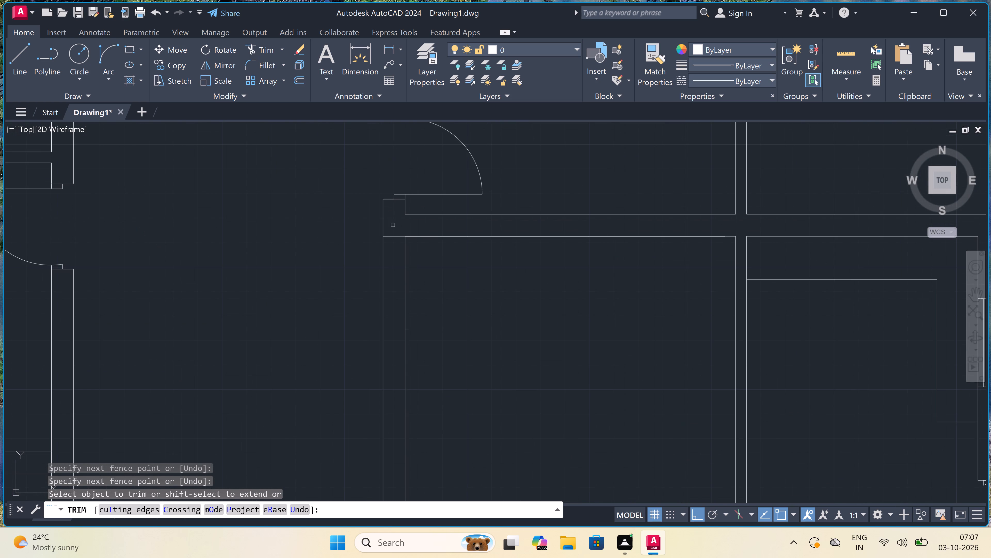
click(393, 225)
double_click(393, 263)
key(Escape)
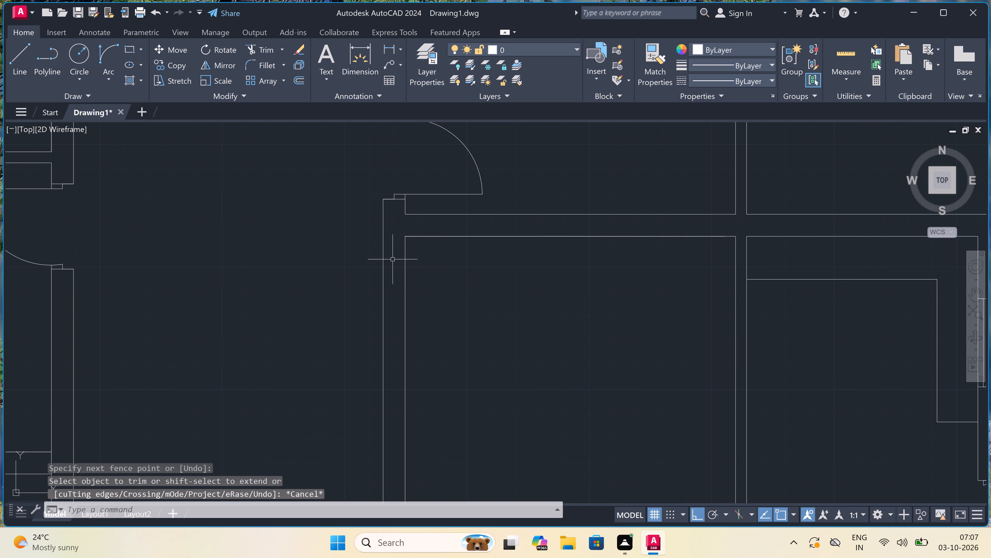
Draw a door jamb across the corridor wall below the dividing wall, with a 2" downward stop from its midpoint and a 3' leaf into the room.
text(l)
key(space)
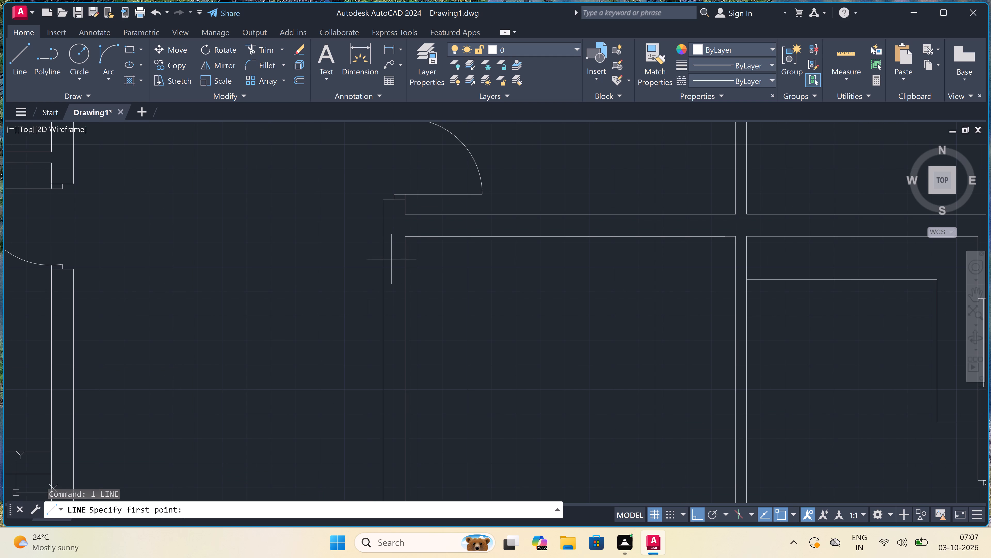
double_click(405, 265)
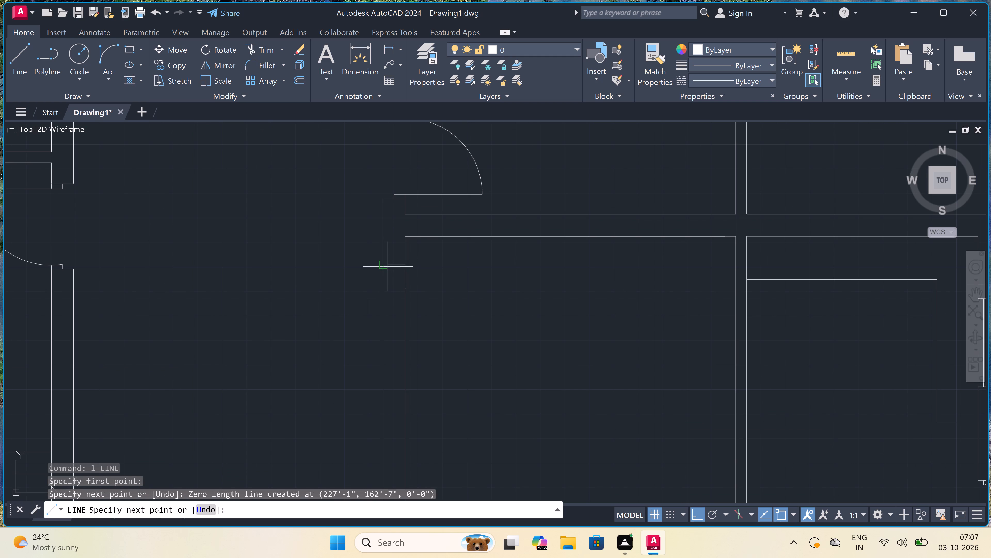
double_click(386, 266)
click(392, 266)
text(2")
key(space)
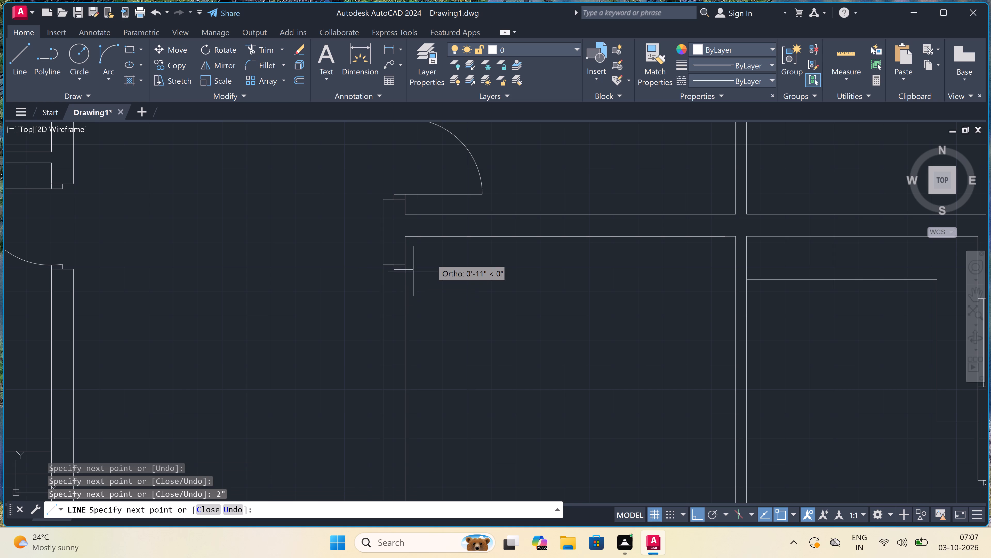
key(3)
text(')
key(space)
key(Escape)
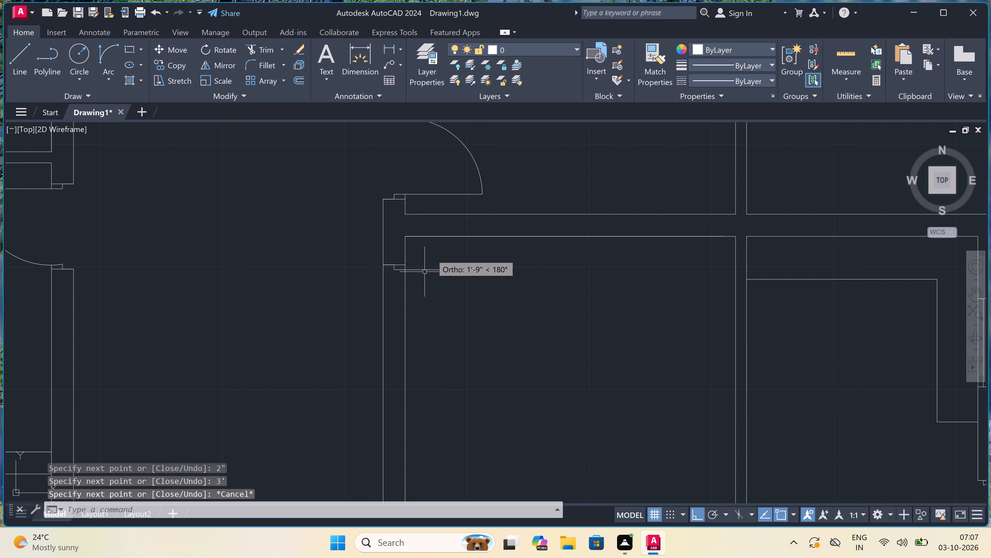
Draw the opposite door jamb across the corridor wall below the new leaf, with a 2" upward stop from its midpoint.
key(space)
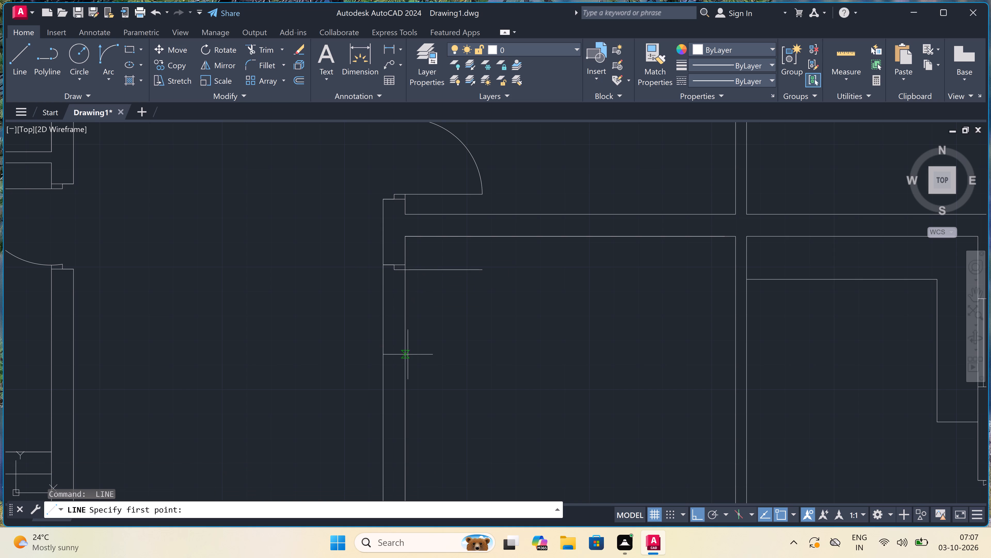
click(407, 354)
click(385, 352)
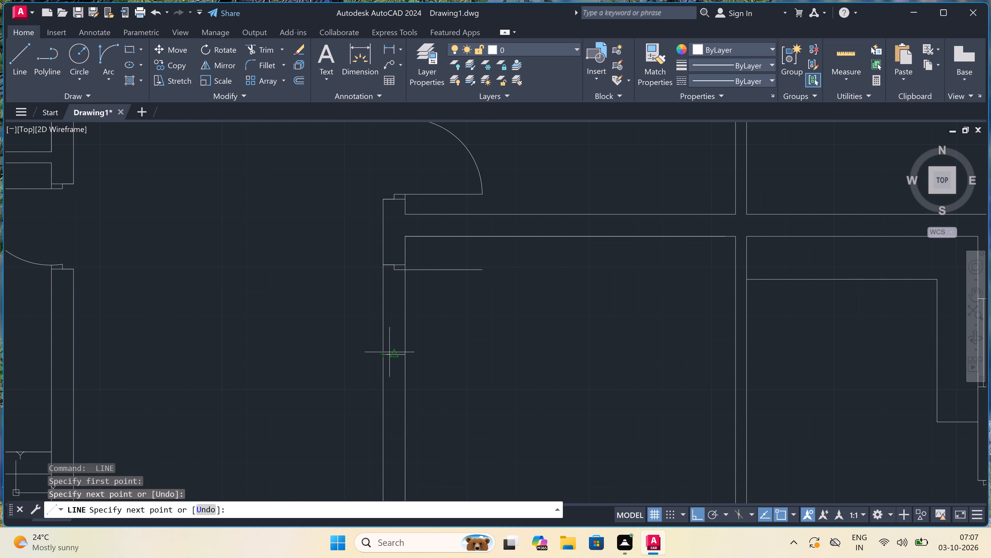
click(394, 353)
text(2")
key(space)
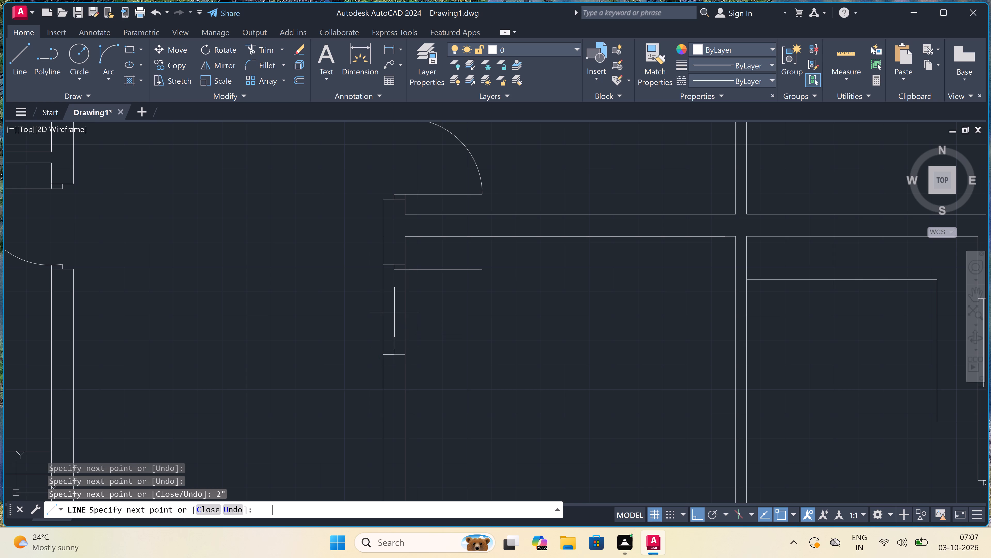
key(Escape)
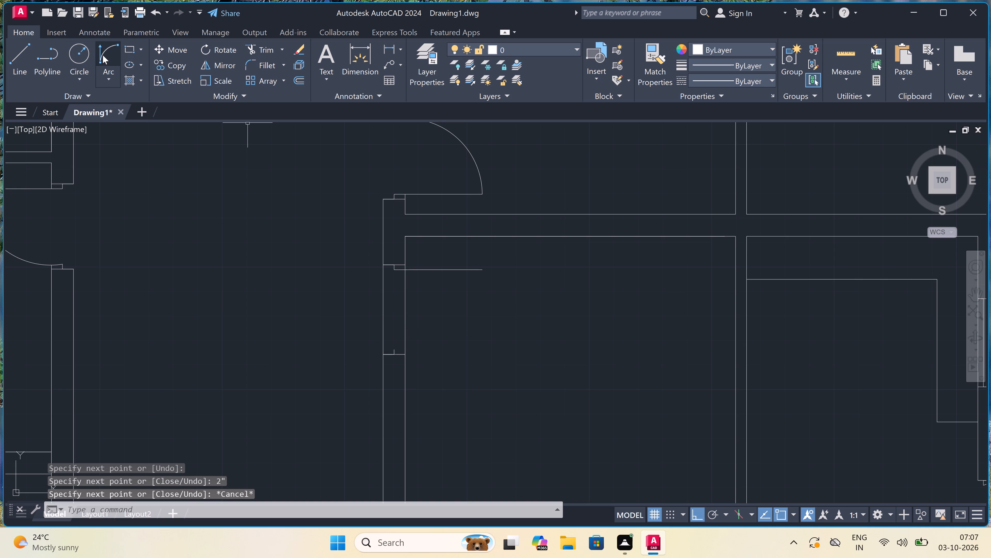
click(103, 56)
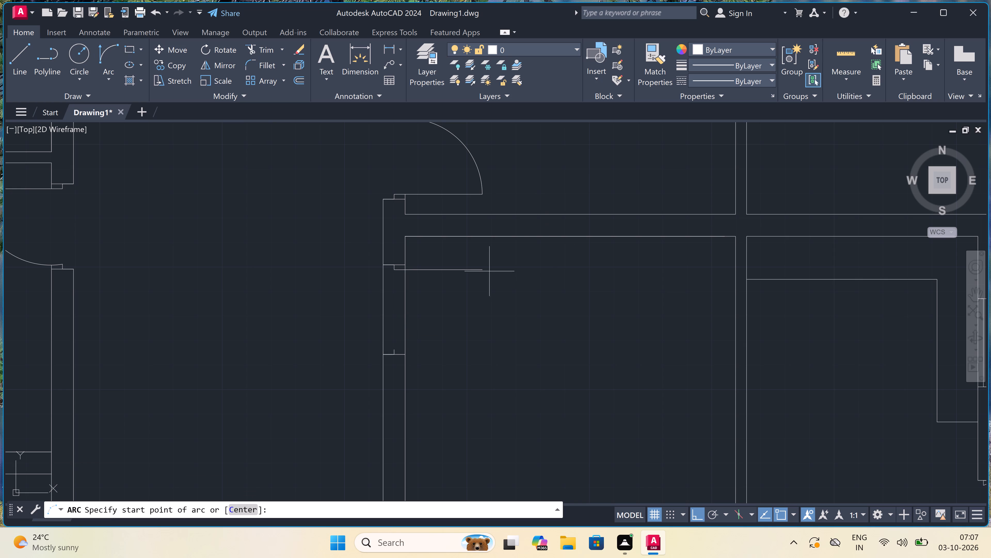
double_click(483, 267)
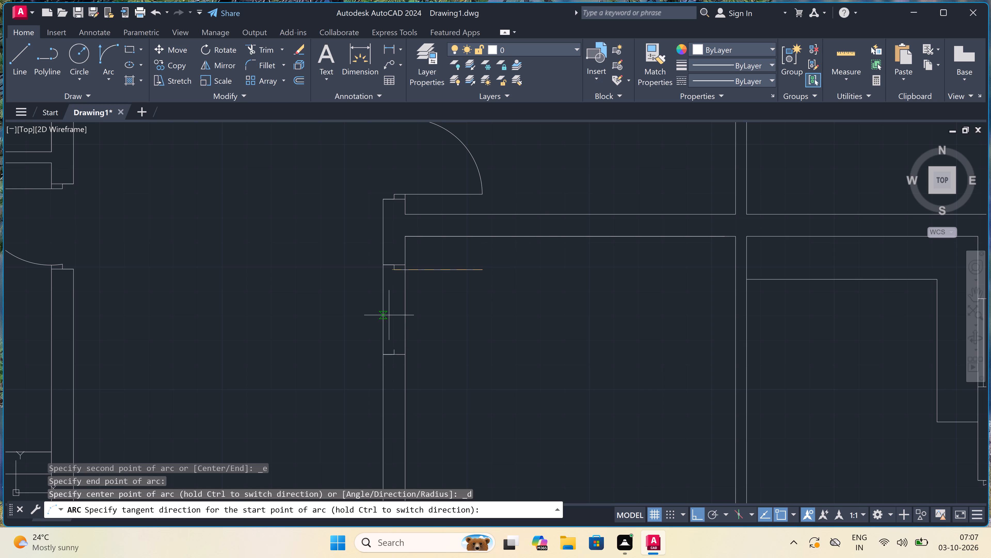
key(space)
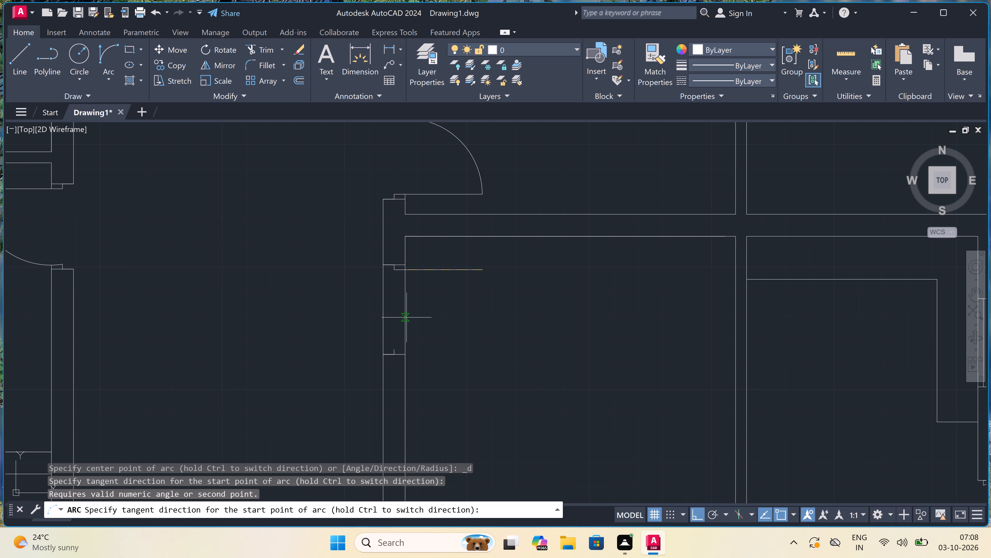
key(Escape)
Draw a three-point door swing arc from the leaf's free end through the lower stop's tip, ending beyond the corridor wall.
key(space)
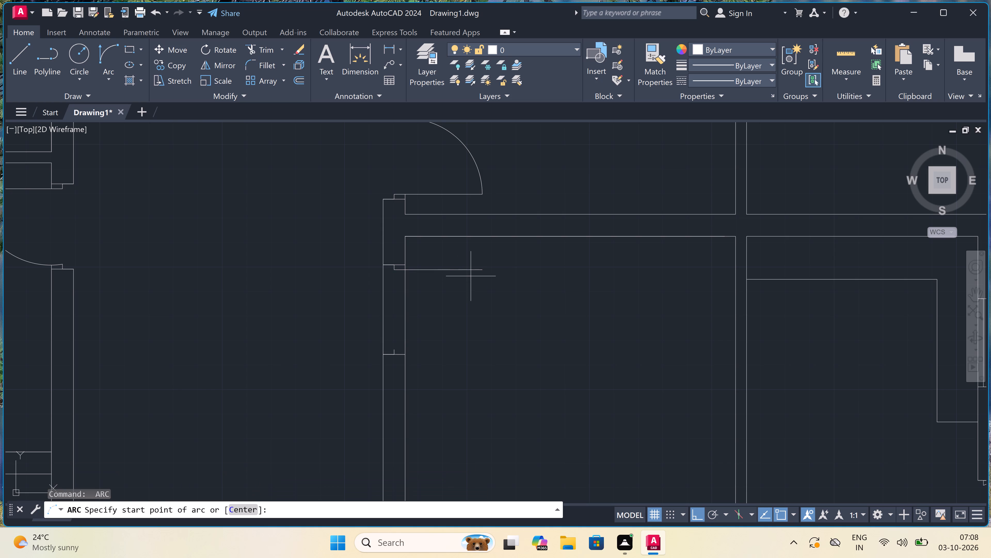
click(480, 271)
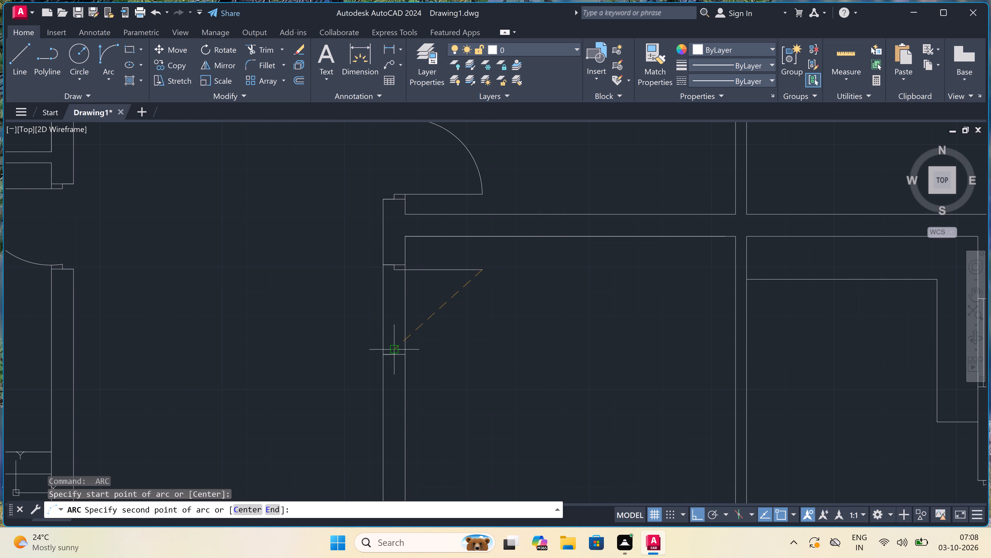
click(394, 348)
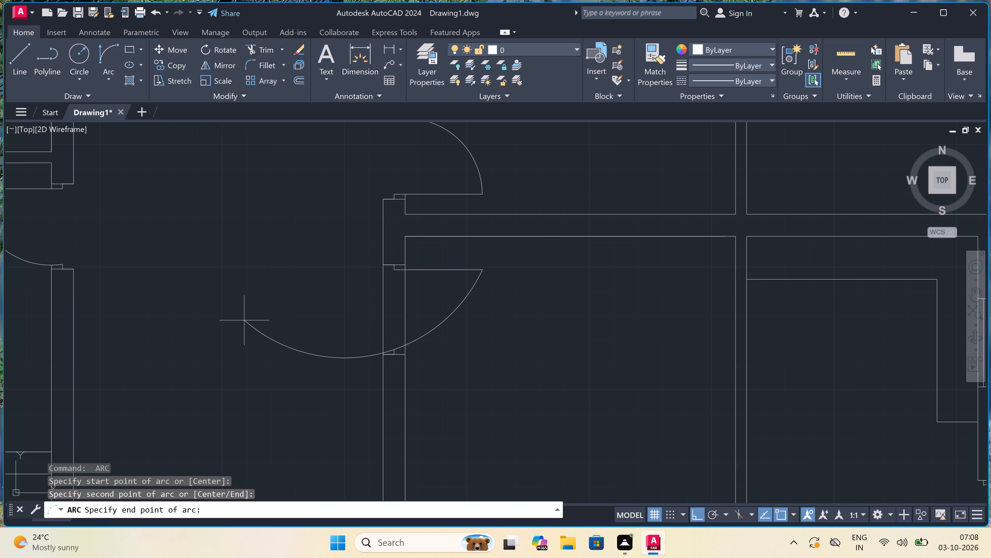
click(338, 263)
Trim the corridor wall lines across the new door opening and the excess swing arc beyond the lower door stop.
key(t)
key(r)
key(space)
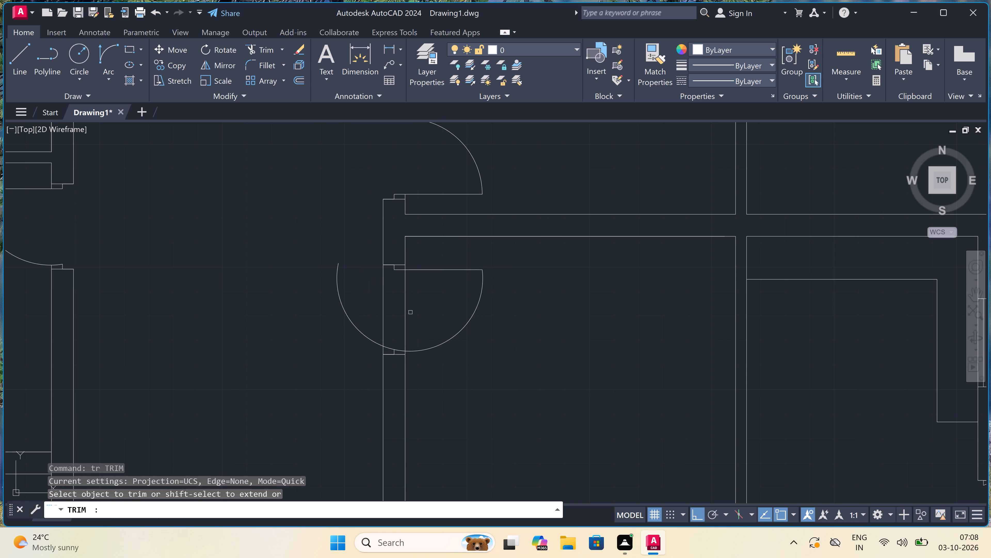
click(411, 309)
click(250, 337)
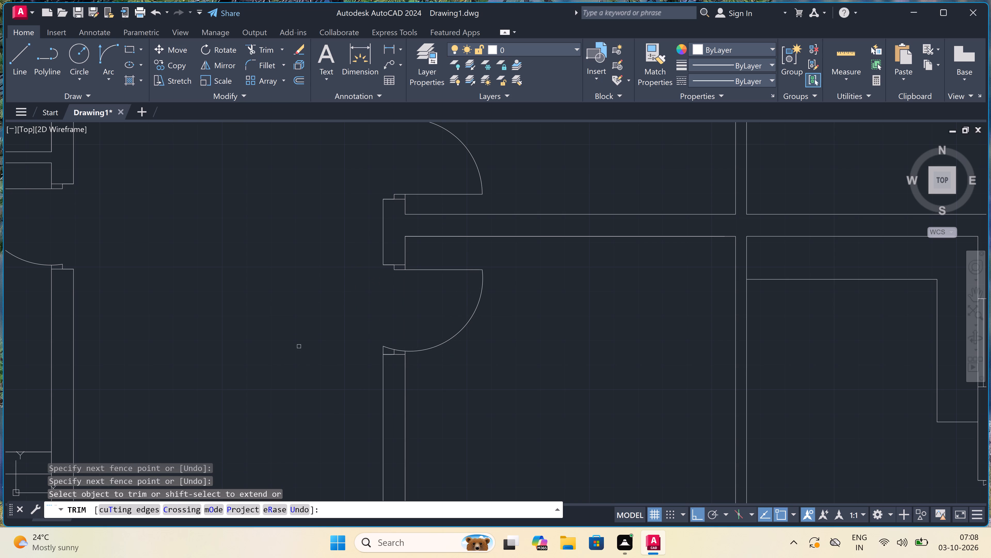
scroll(378, 346, up, 4)
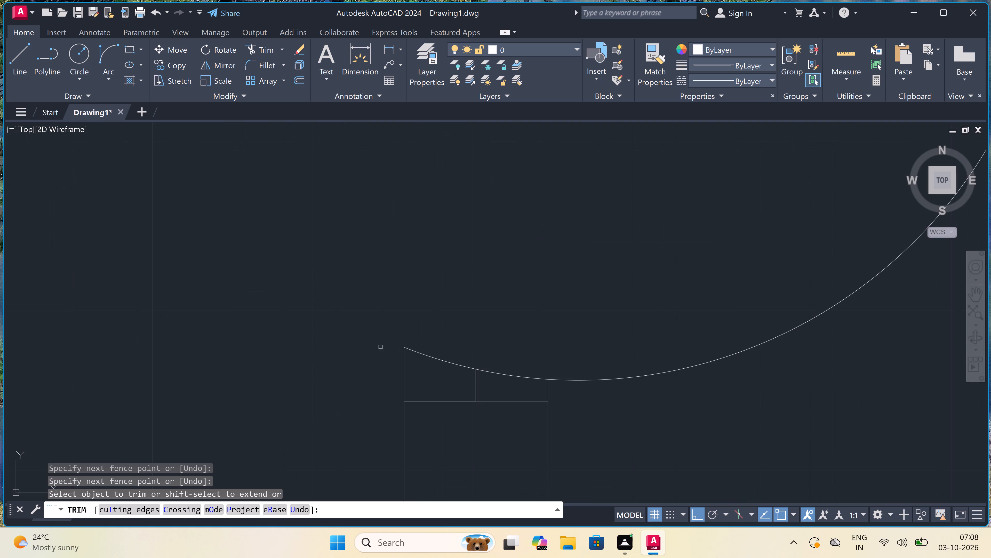
click(415, 379)
click(260, 378)
click(414, 381)
click(434, 333)
key(Escape)
Examine the overall floor plan and the empty area below the left wing's horizontal dividing wall.
scroll(274, 329, down, 5)
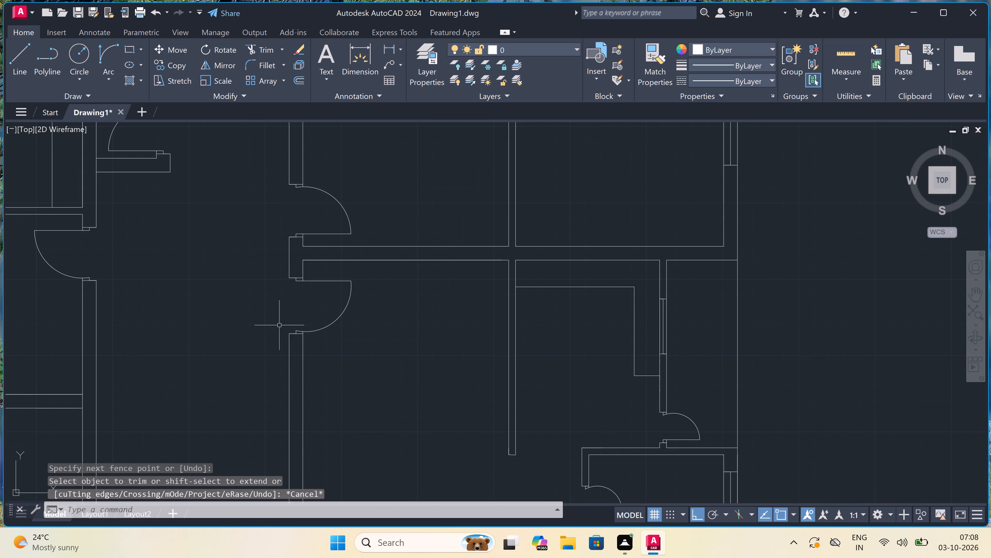
scroll(281, 324, down, 1)
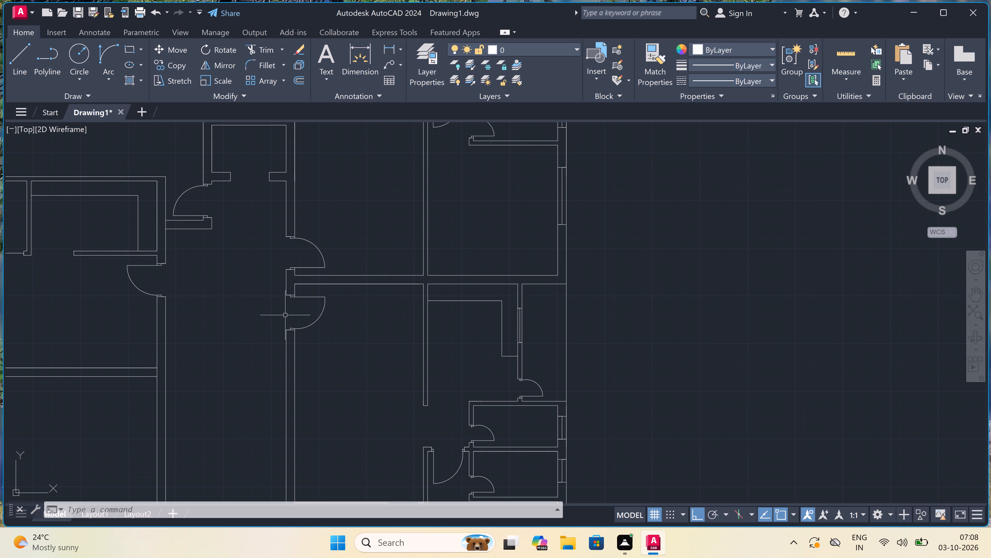
scroll(338, 272, down, 3)
scroll(328, 304, up, 3)
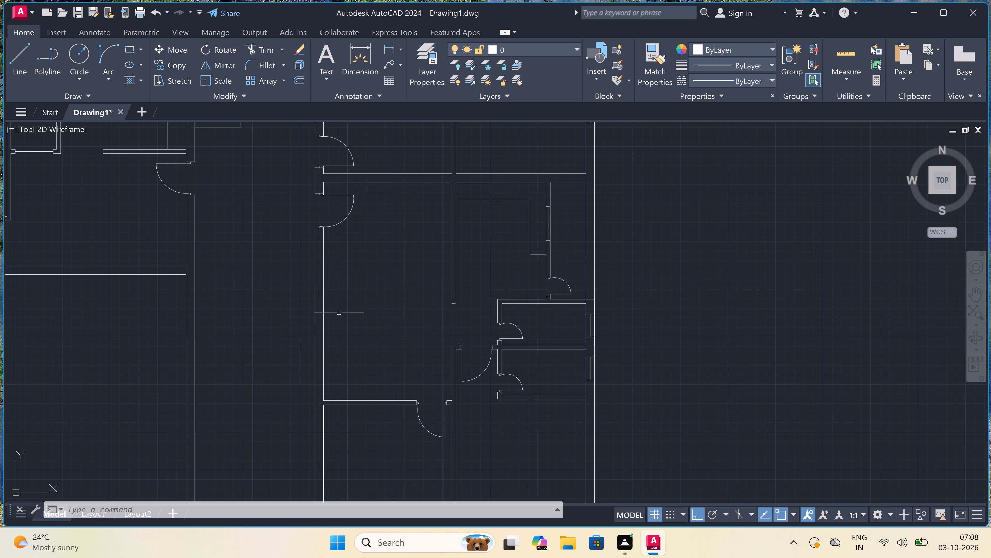
scroll(377, 301, down, 1)
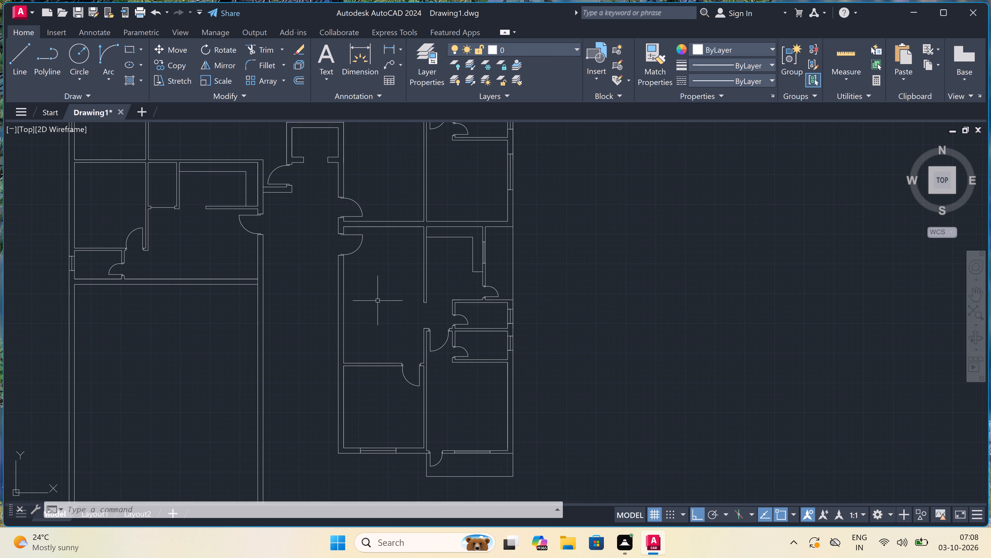
scroll(378, 301, down, 1)
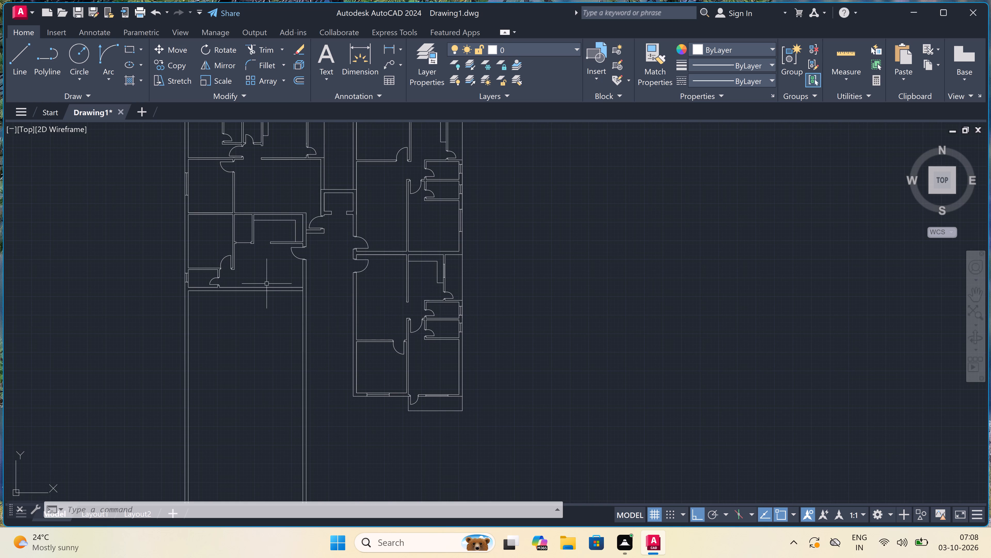
scroll(317, 278, down, 2)
scroll(226, 265, up, 2)
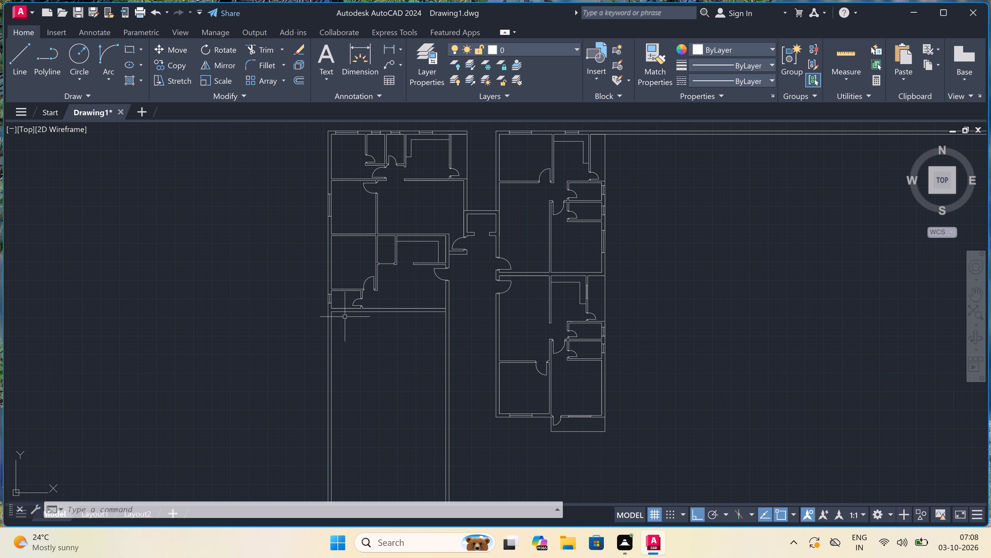
scroll(344, 317, down, 1)
scroll(344, 317, up, 1)
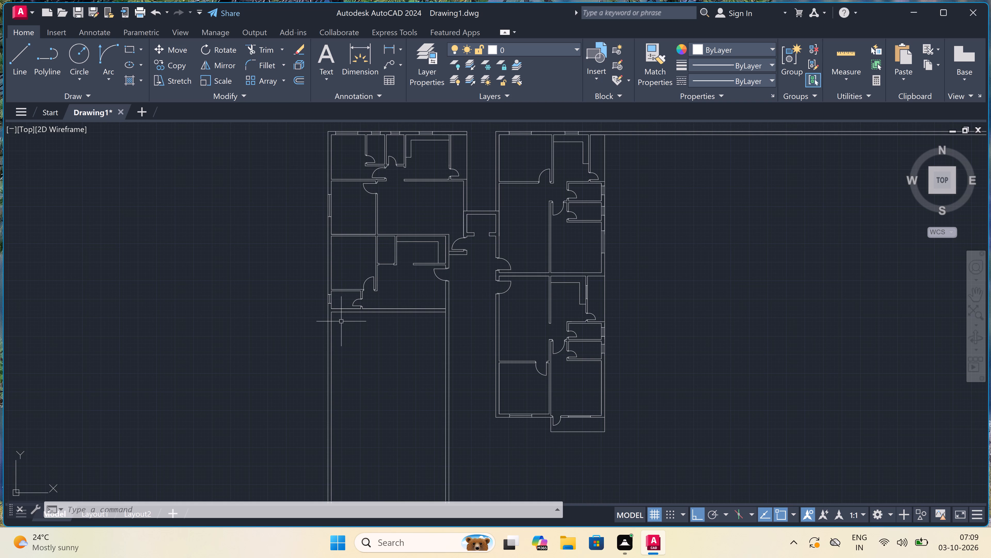
scroll(341, 321, up, 3)
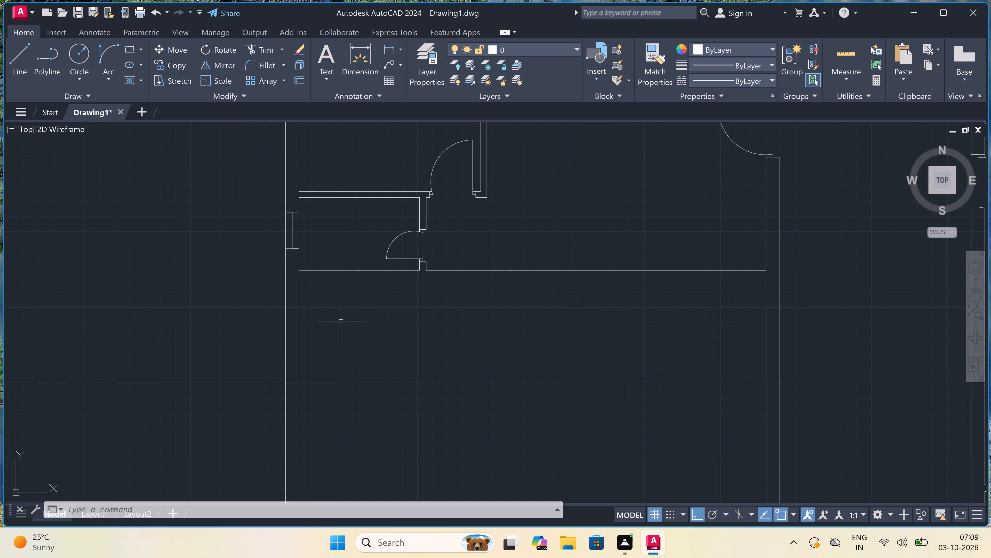
scroll(341, 321, down, 2)
scroll(343, 319, up, 1)
scroll(344, 319, down, 1)
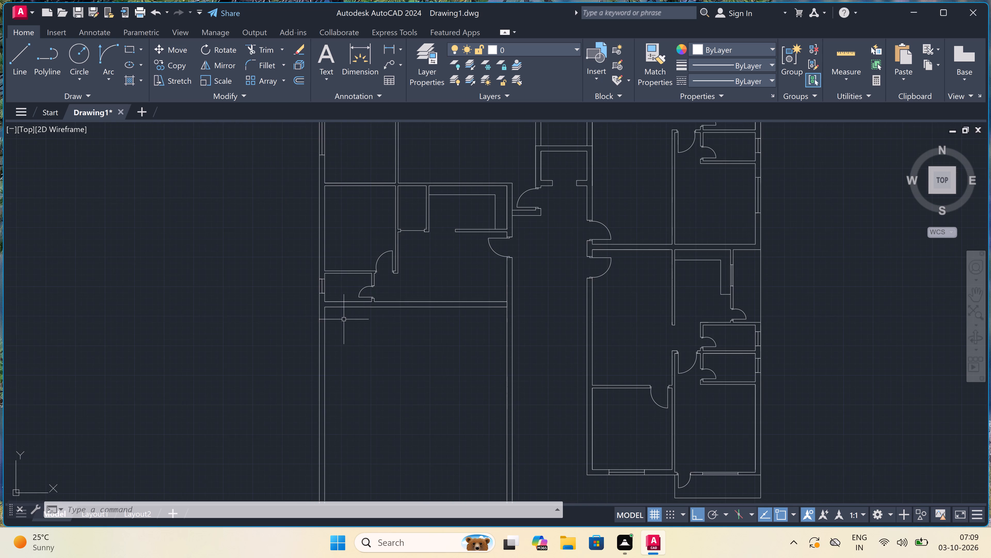
scroll(344, 319, down, 2)
scroll(342, 327, up, 3)
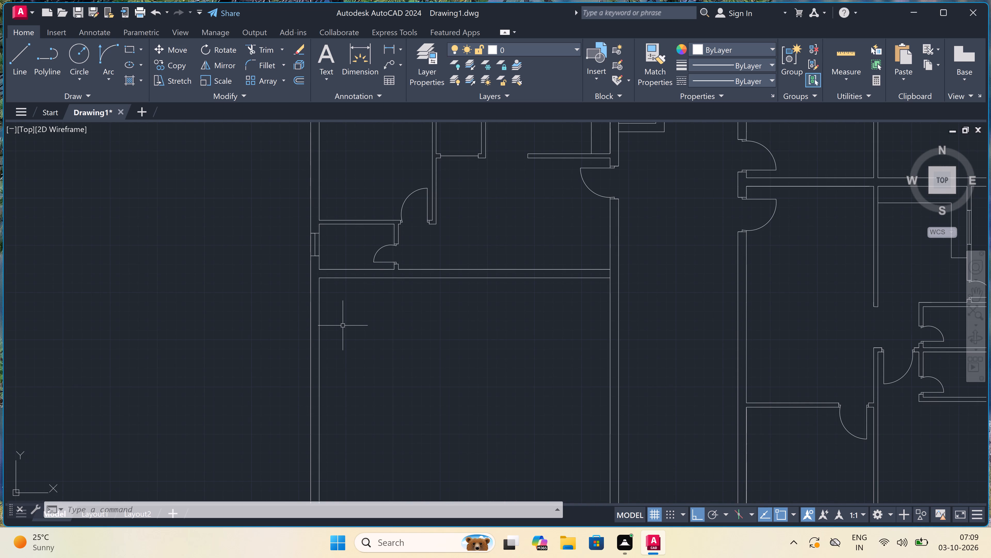
Outline a room in the left wing's empty upper-left corner: 10'3" down the side wall, 12' across, and up to the dividing wall.
text(l)
key(space)
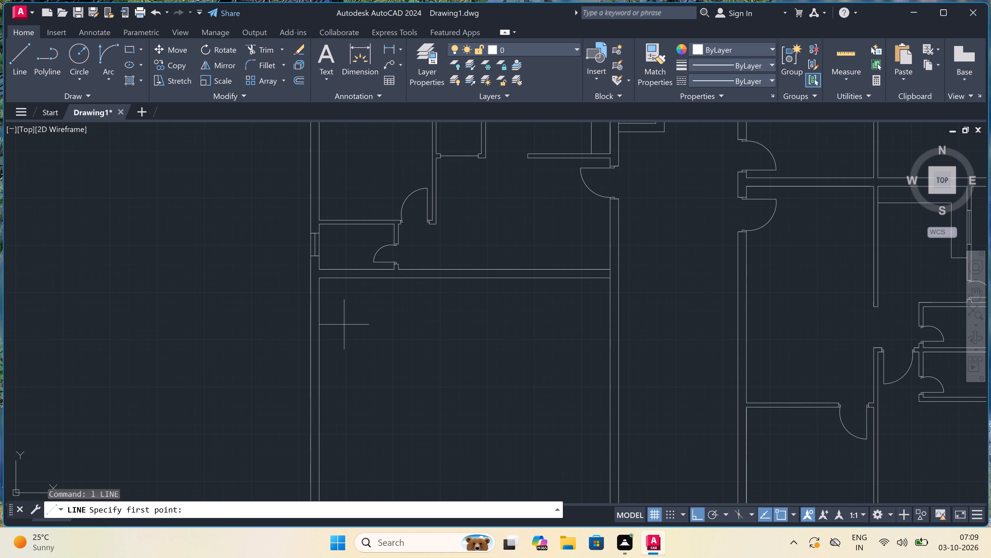
click(317, 281)
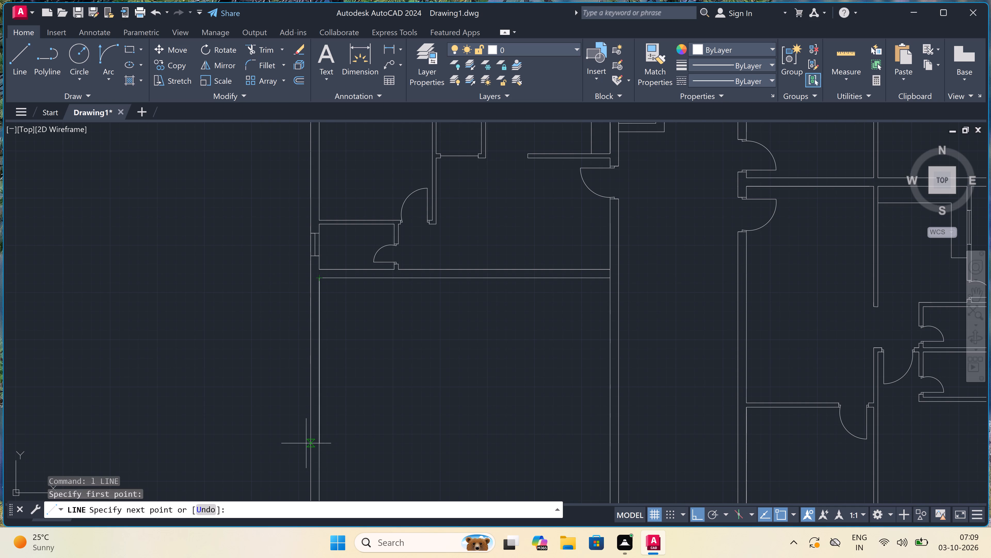
key(1)
text(0'3)
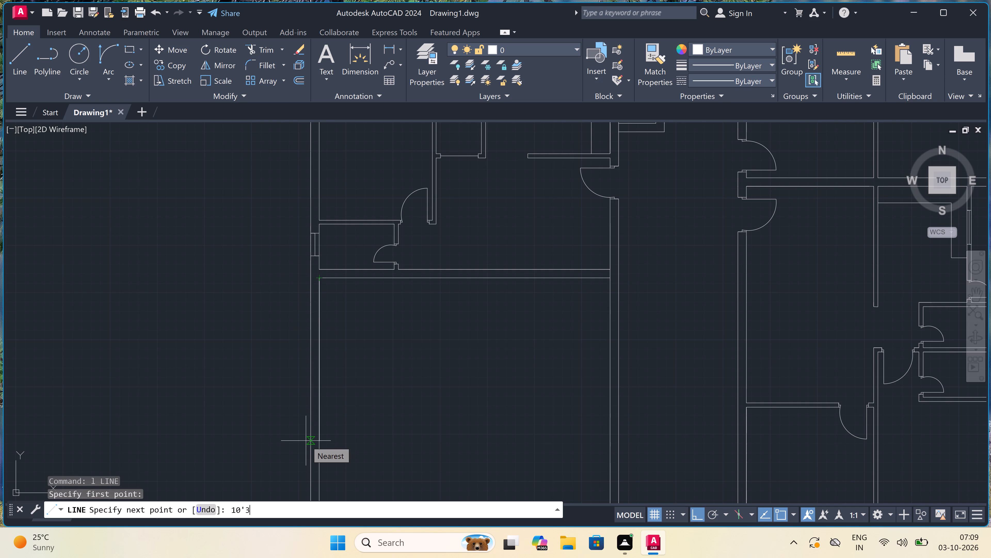
text(")
key(space)
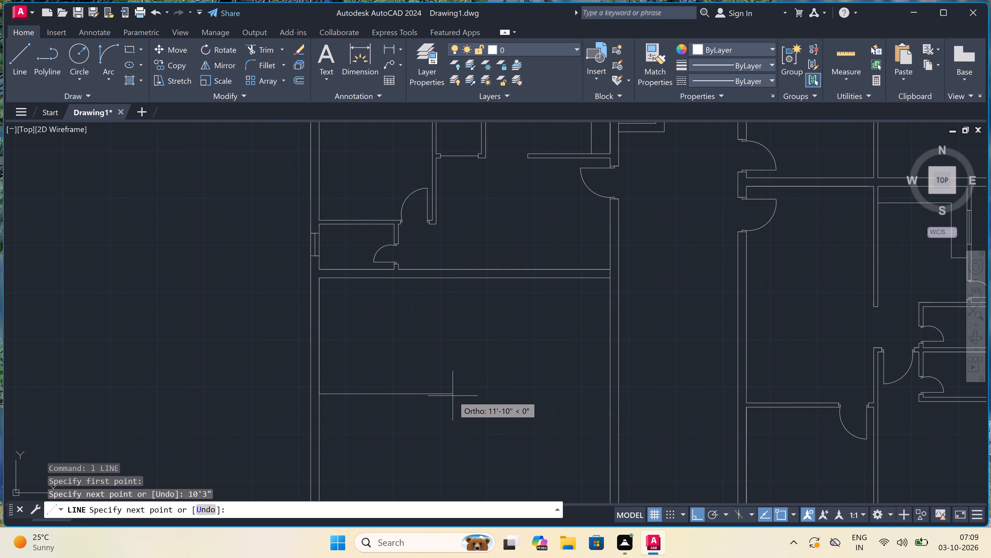
text(12)
text(')
key(space)
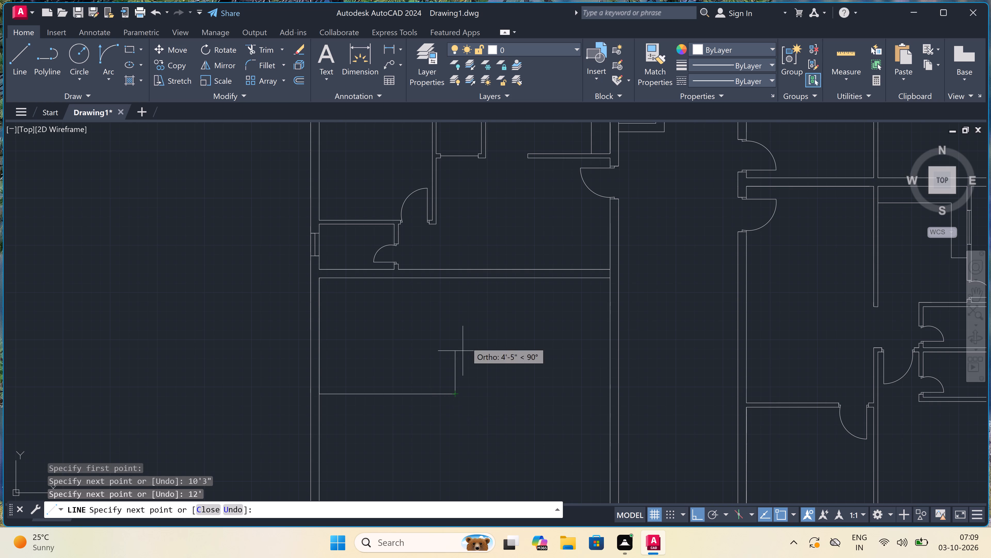
double_click(451, 280)
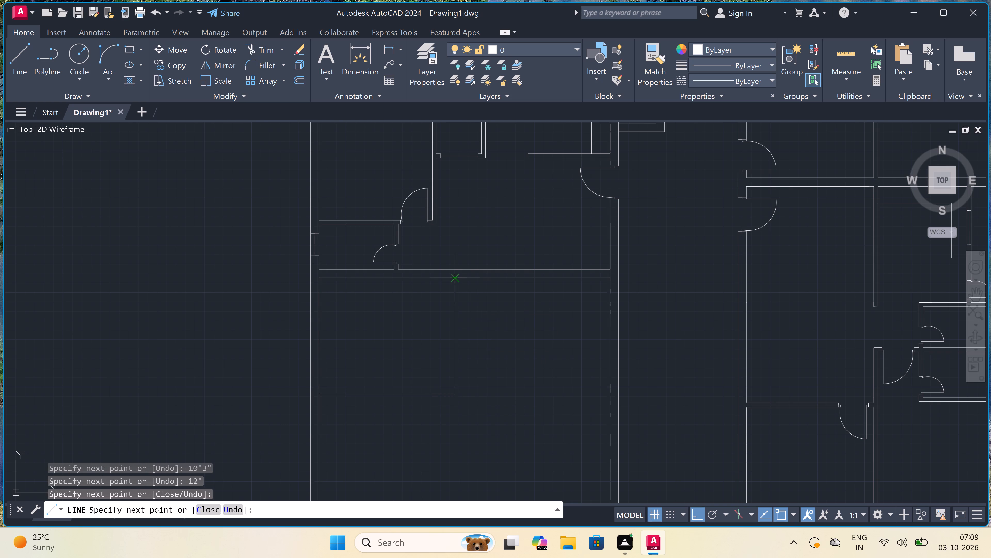
Continue the outline 4.5" along the dividing wall, then down to the level of the room's lower corner as the partition's outer face.
key(4)
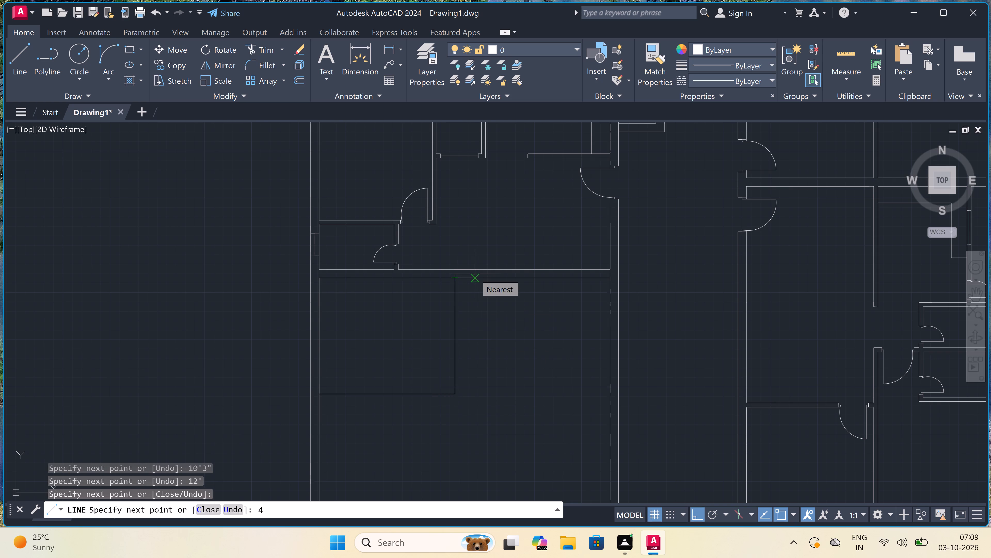
key(period)
key(5)
text(")
key(space)
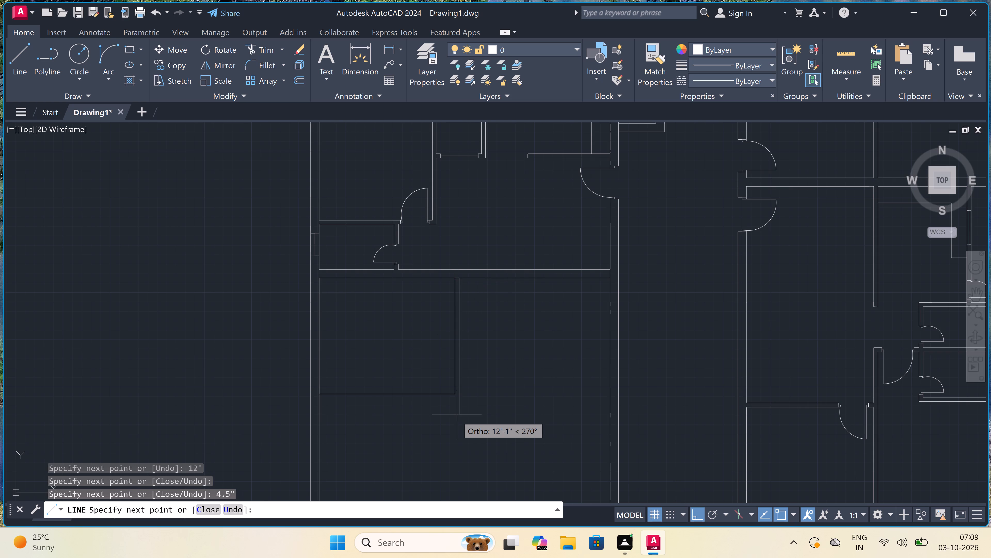
scroll(447, 405, up, 3)
scroll(490, 357, up, 3)
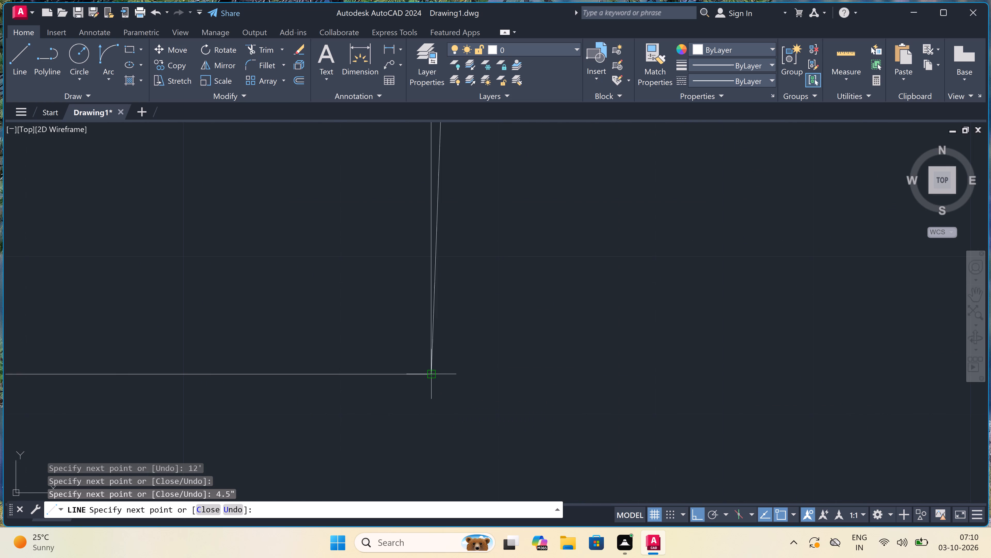
click(502, 375)
Extend the outer face 4.5" further down and run it back to the side wall below the room's lower line.
scroll(502, 375, down, 2)
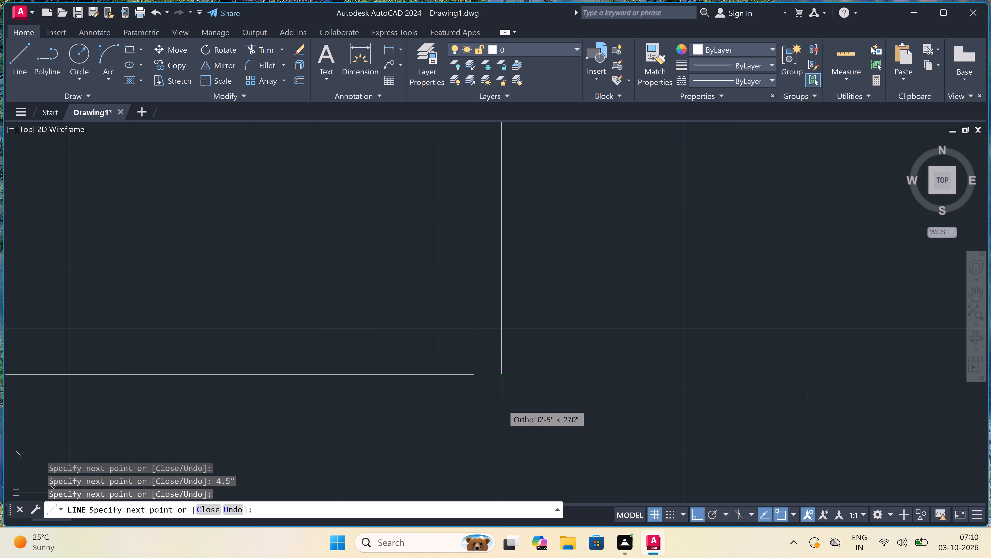
key(4)
text(.5)
text(")
key(space)
scroll(494, 402, down, 3)
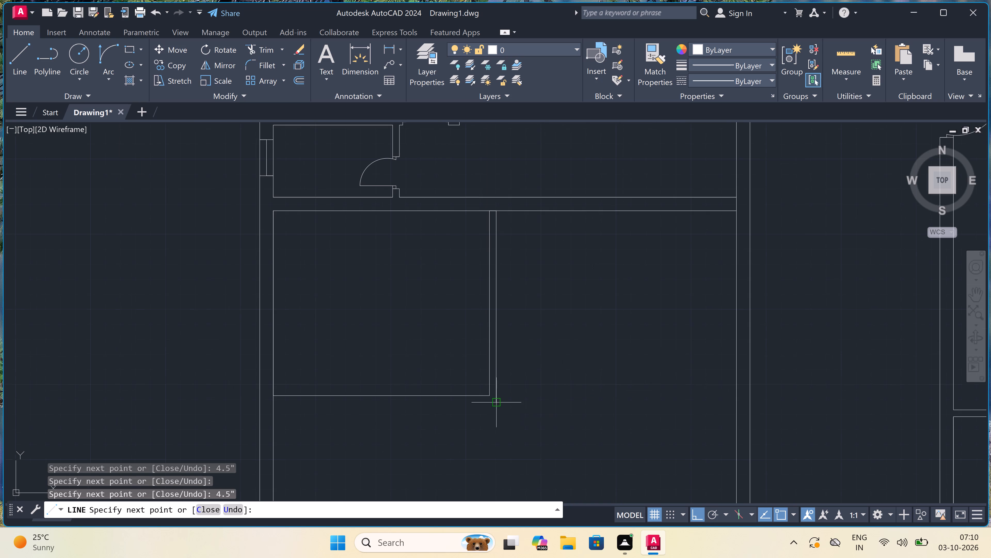
scroll(266, 404, up, 3)
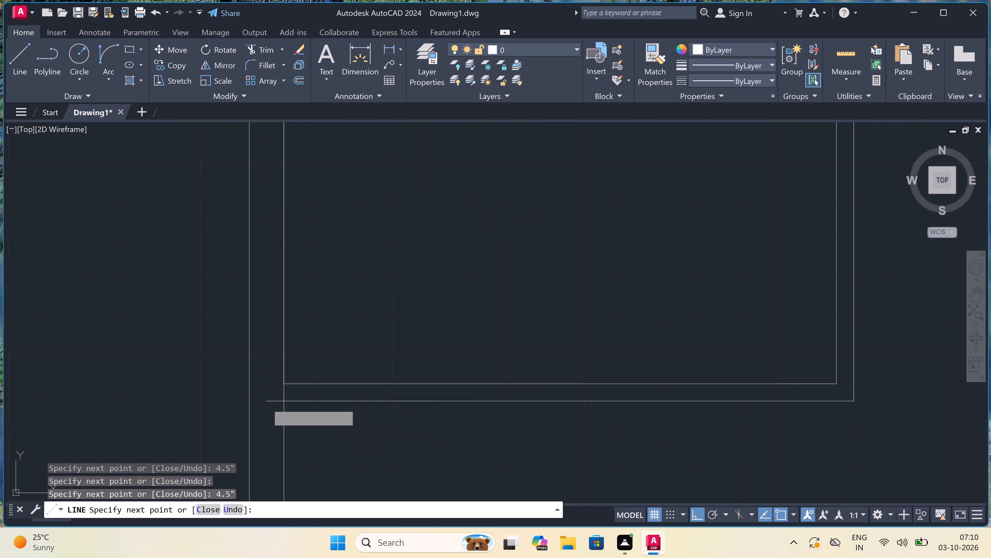
click(288, 401)
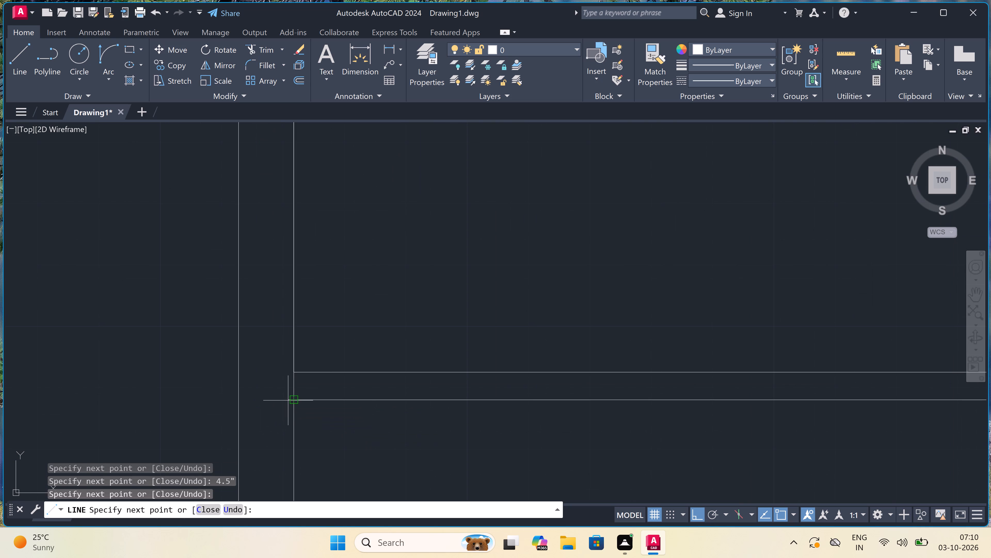
key(Escape)
Draw a door jamb across the vertical partition near its lower corner, with a 2" upward stop and a 3' leaf into the room.
key(space)
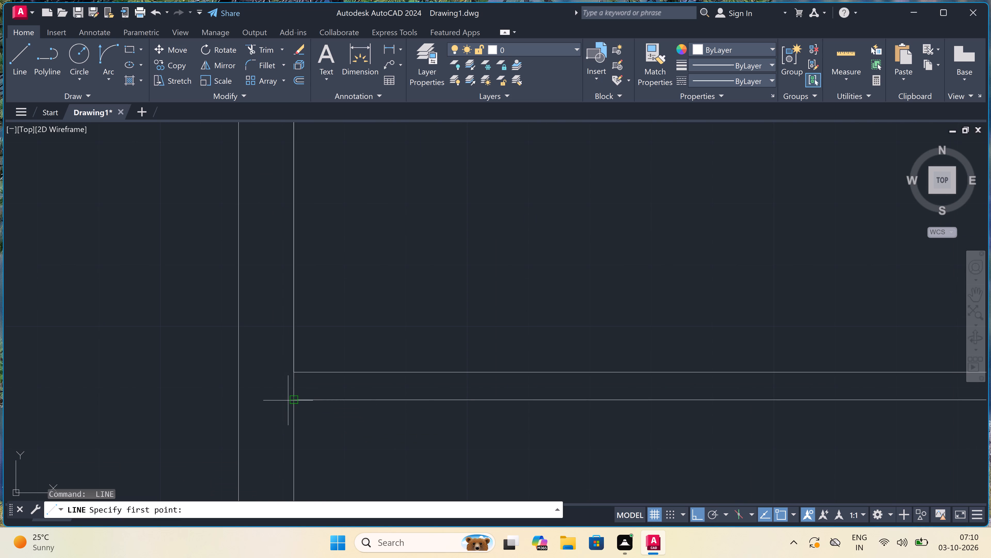
scroll(375, 366, down, 4)
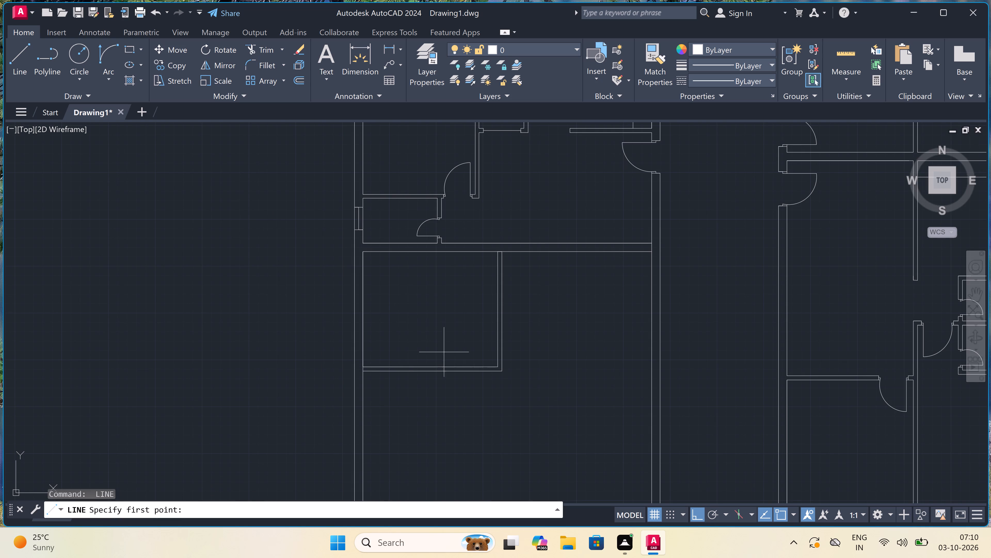
scroll(498, 354, up, 2)
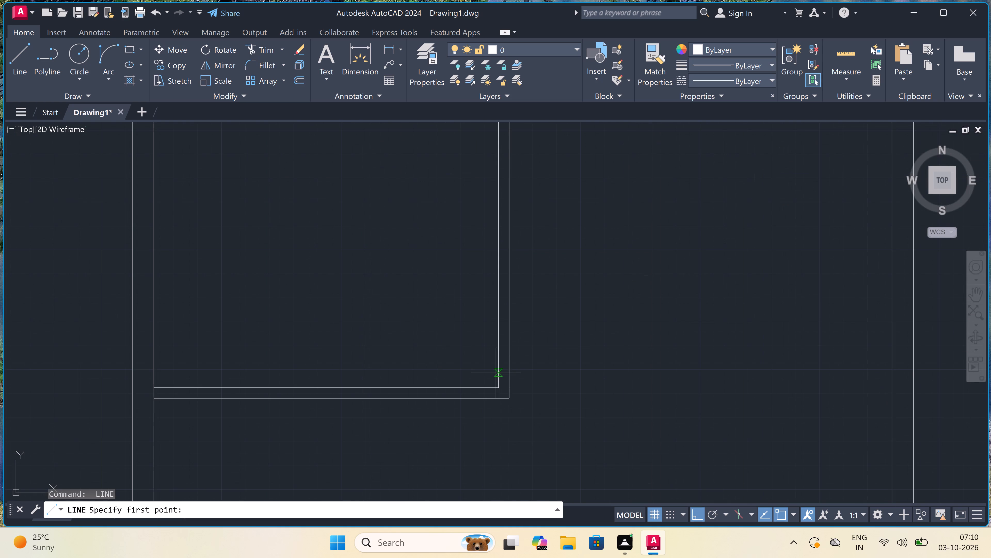
scroll(496, 373, up, 2)
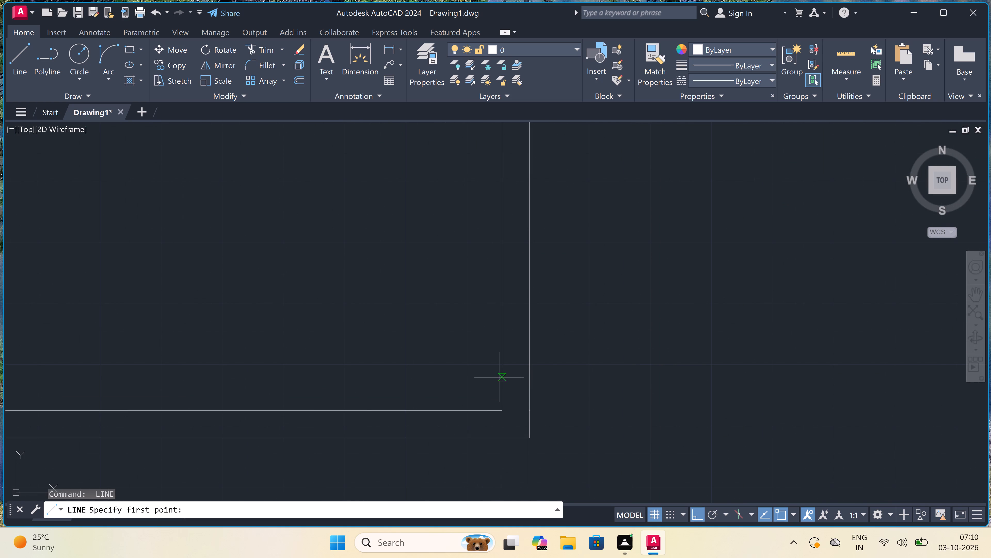
click(502, 381)
click(528, 378)
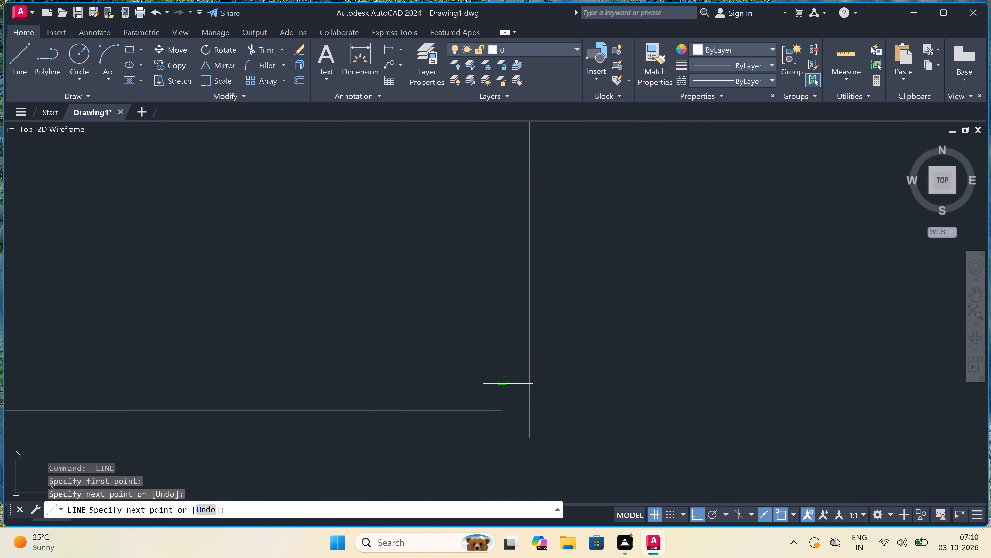
click(515, 380)
text(2")
key(space)
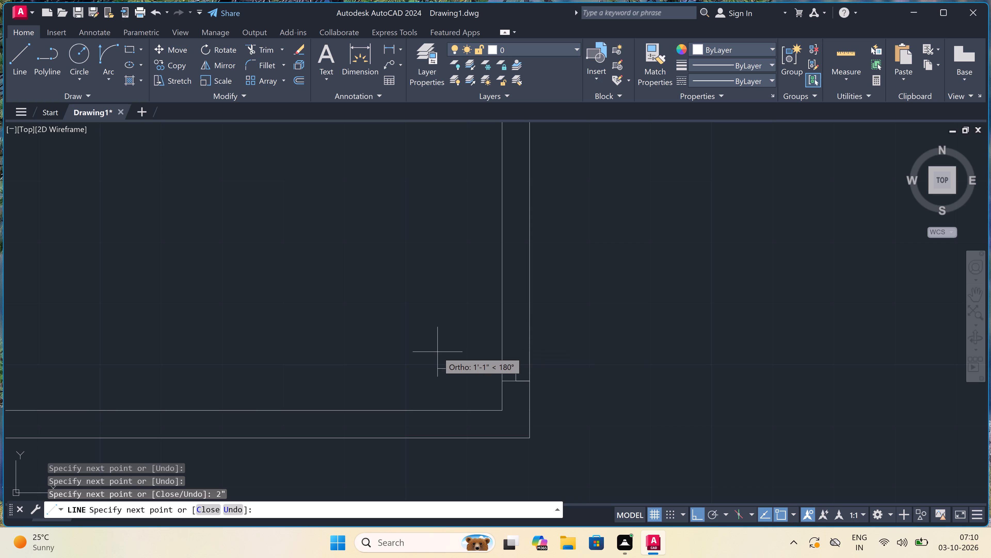
text(3')
key(space)
key(Escape)
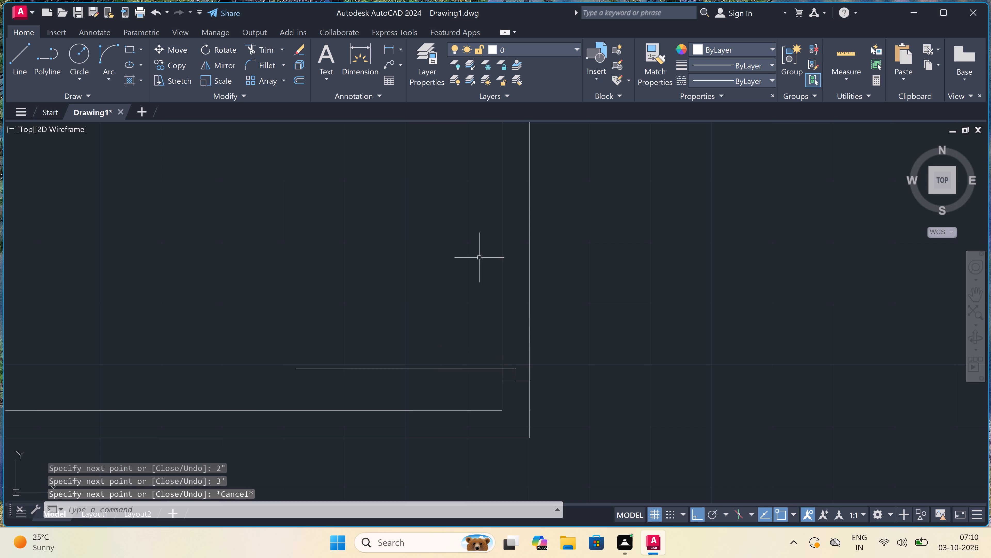
Draw the opposite jamb across the partition above the door leaf, with a 2" stop pointing down from its middle.
key(space)
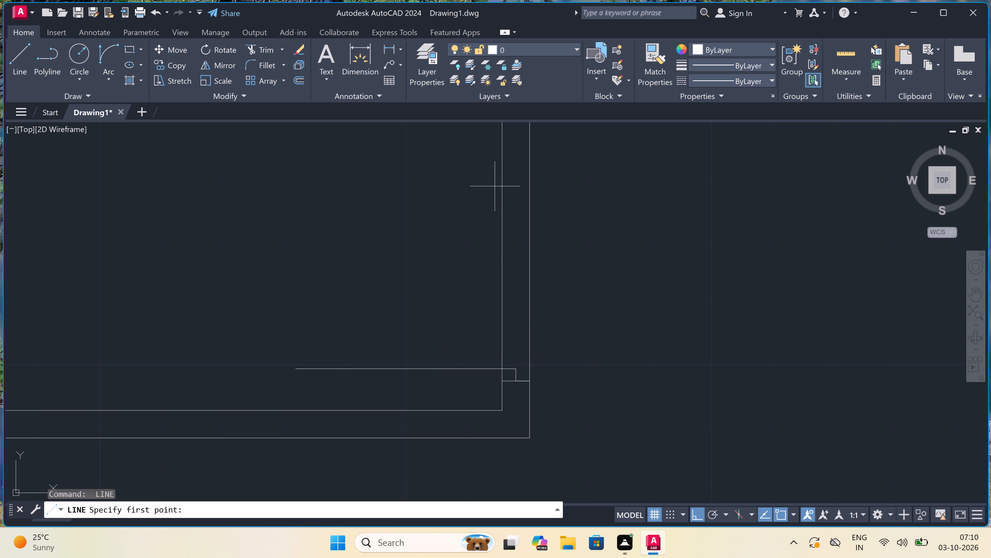
click(497, 183)
click(529, 181)
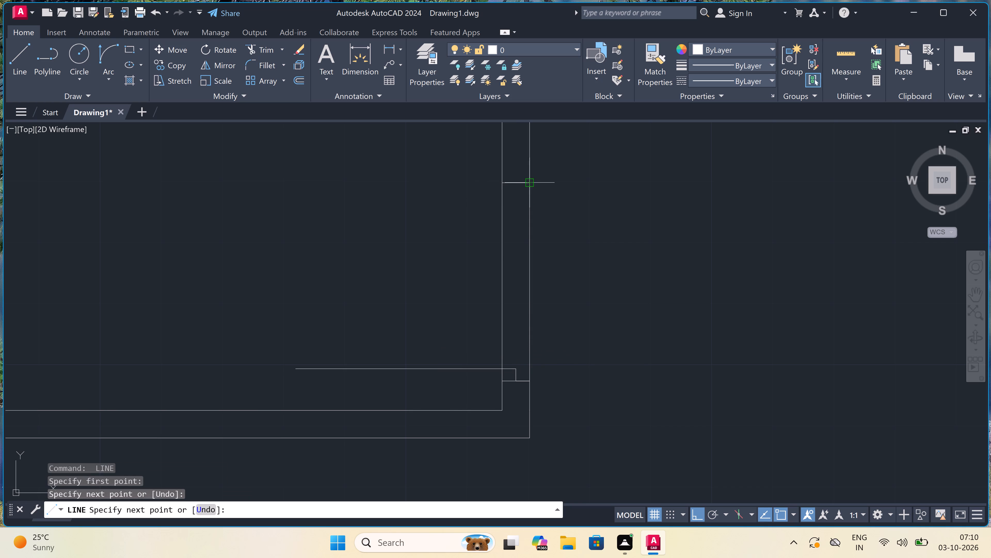
click(516, 179)
text(2")
key(space)
key(Escape)
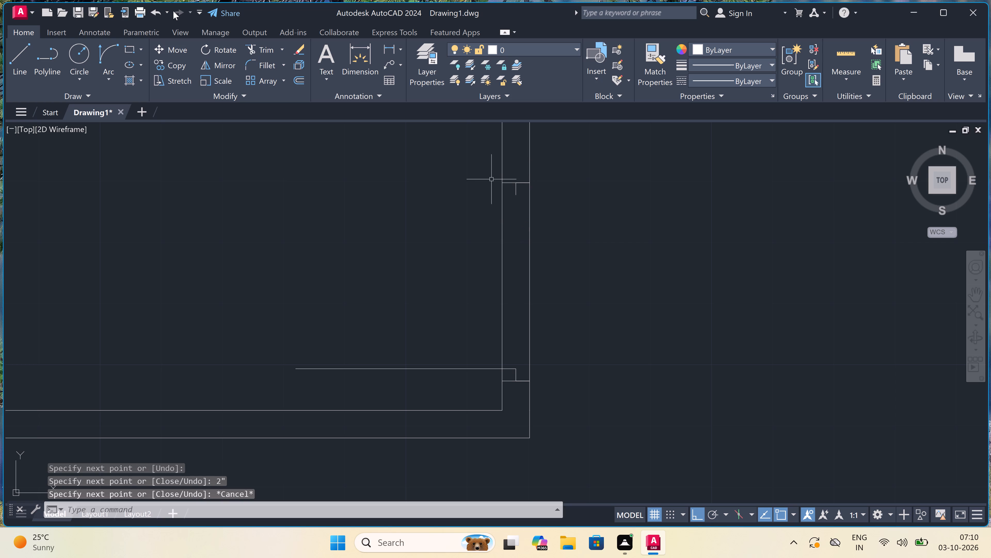
Draw the door swing arc from the leaf's free end to the upper stop's tip, setting its start tangent upward.
click(112, 48)
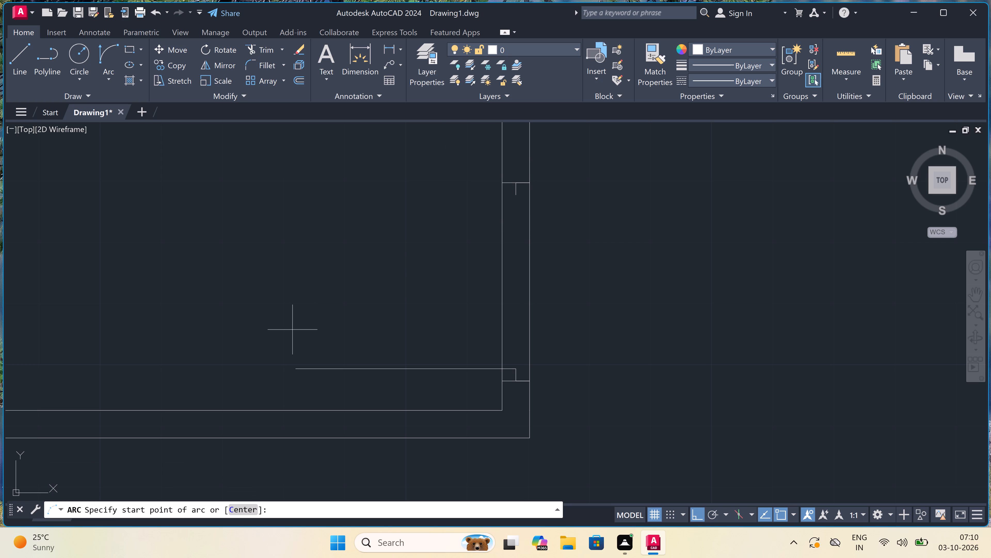
click(293, 369)
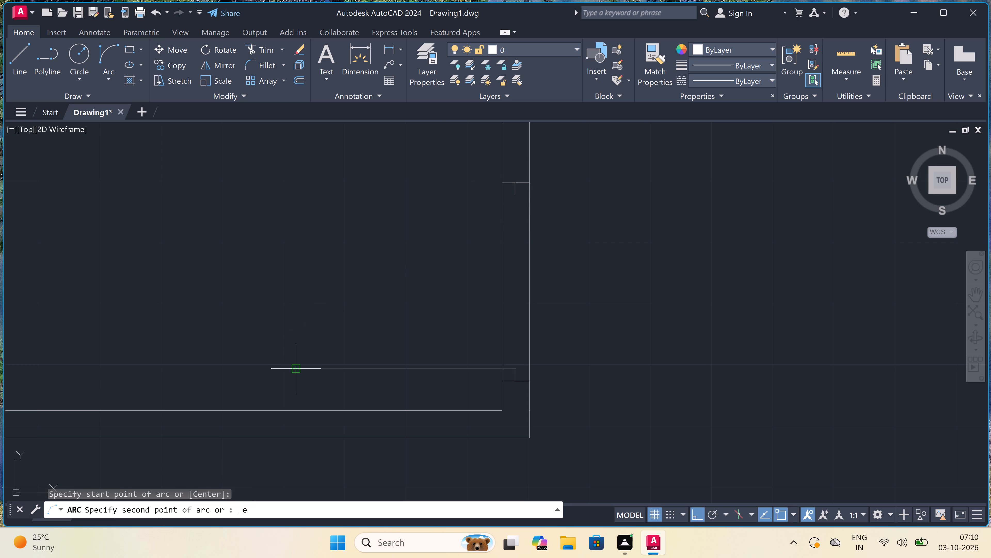
click(519, 197)
double_click(390, 191)
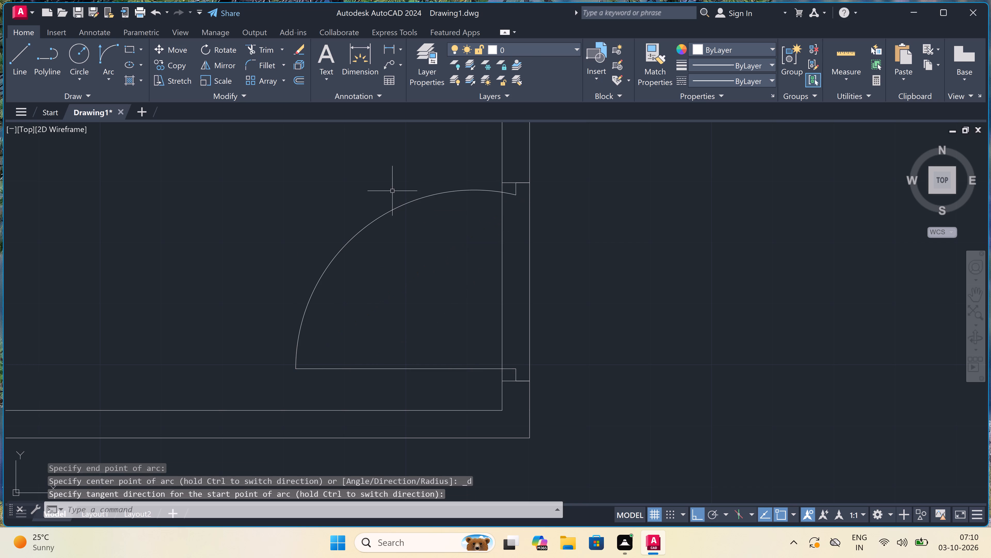
Trim both partition wall lines across the new door opening.
key(t)
key(r)
key(space)
drag(457, 316, 460, 316)
double_click(579, 289)
Trim the dividing wall's lower line between the two faces of the new vertical partition.
scroll(318, 303, down, 4)
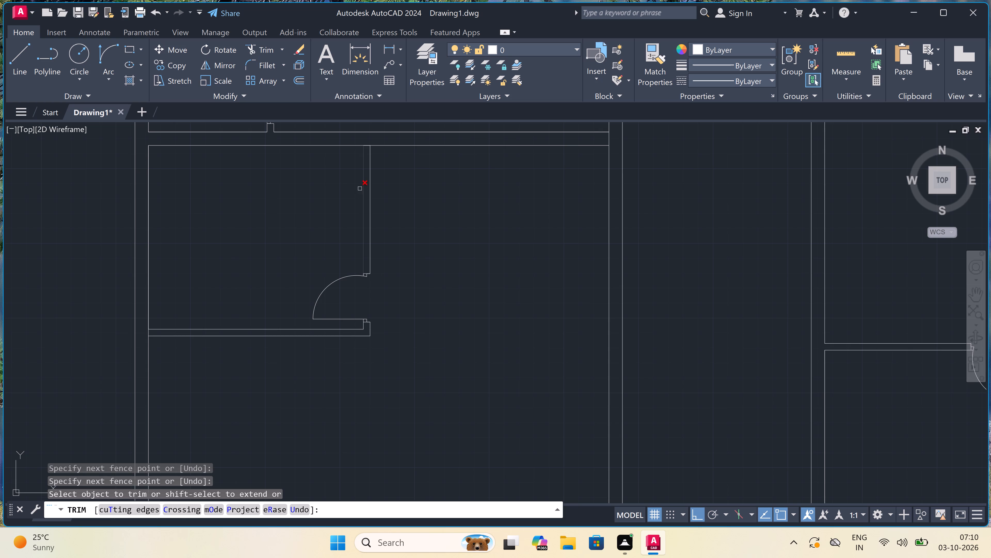
scroll(371, 136, up, 3)
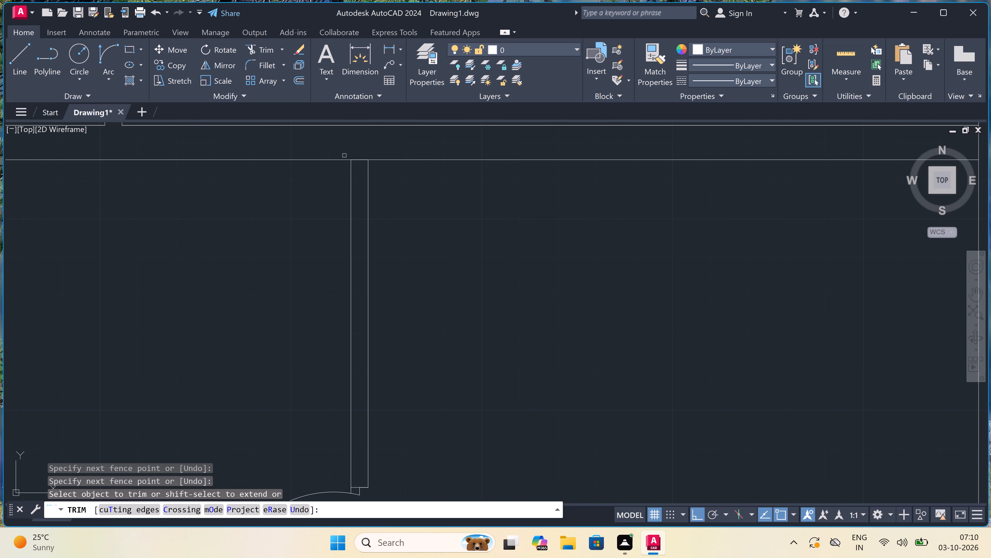
scroll(352, 159, up, 3)
double_click(362, 159)
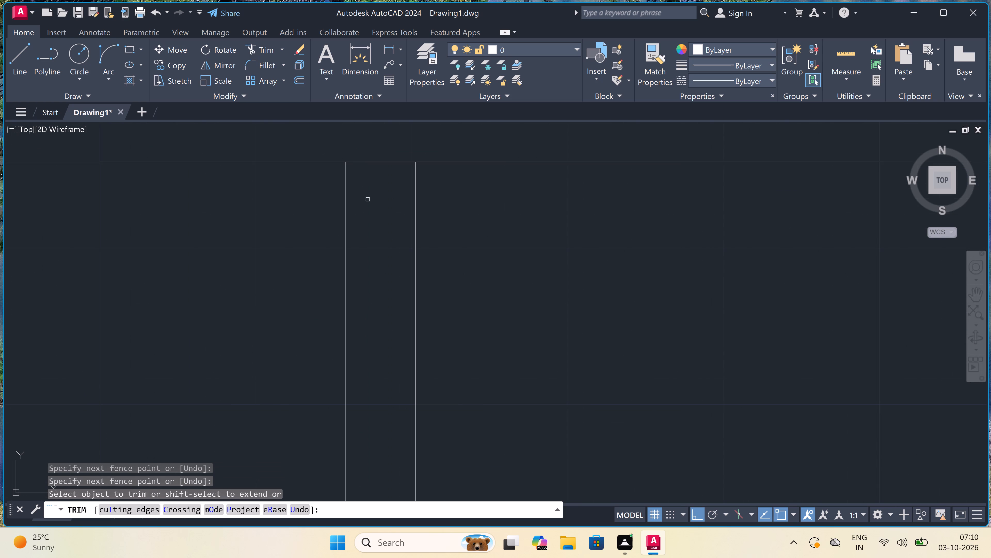
double_click(367, 199)
click(381, 137)
Trim the side wall's inner line between the two faces of the room's lower partition.
scroll(386, 210, down, 8)
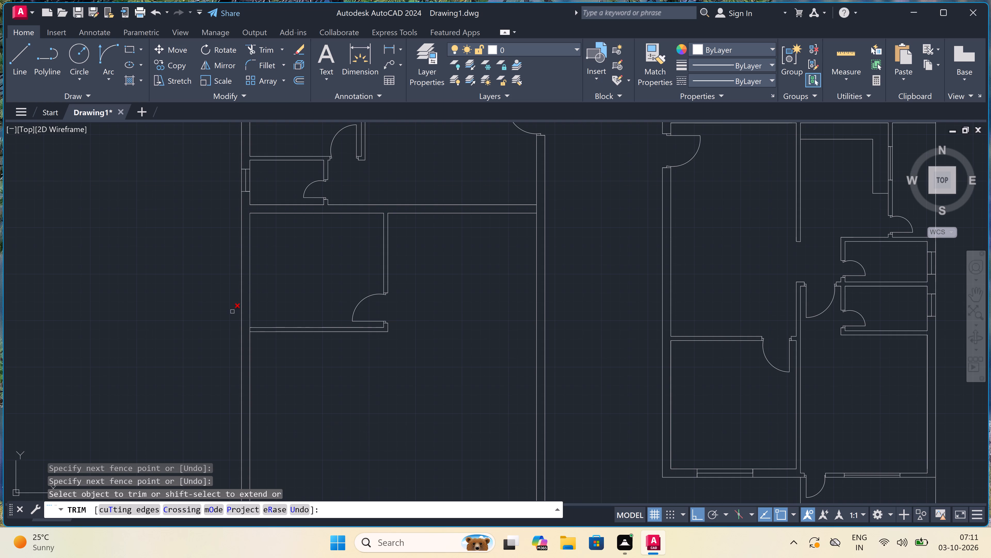
scroll(249, 324, up, 4)
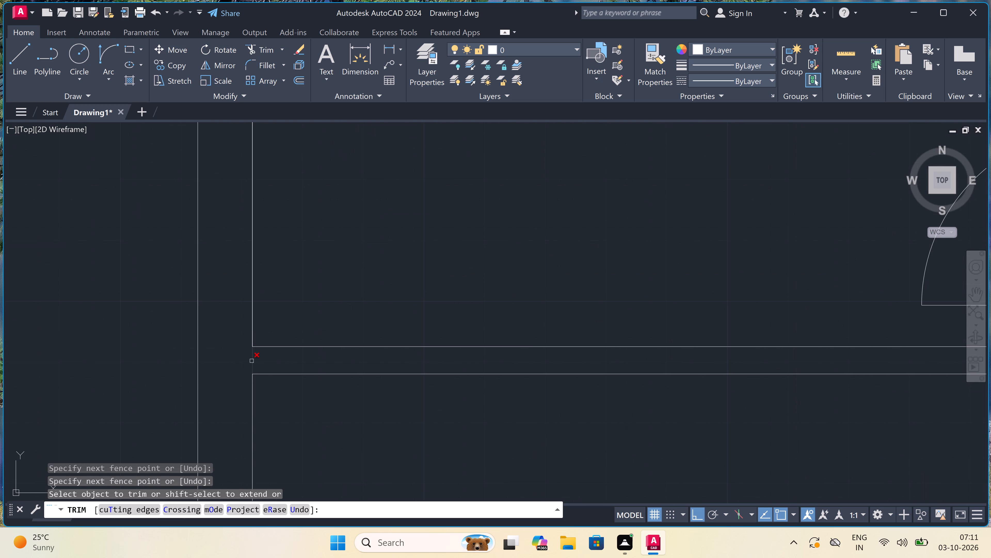
double_click(252, 361)
scroll(252, 362, down, 4)
scroll(259, 355, up, 1)
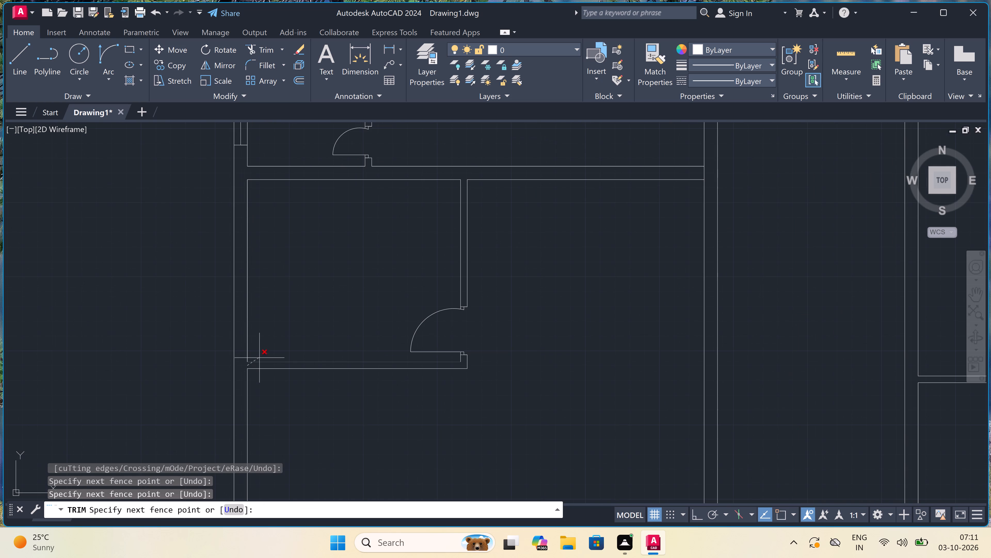
scroll(258, 366, up, 3)
click(259, 366)
scroll(259, 366, down, 4)
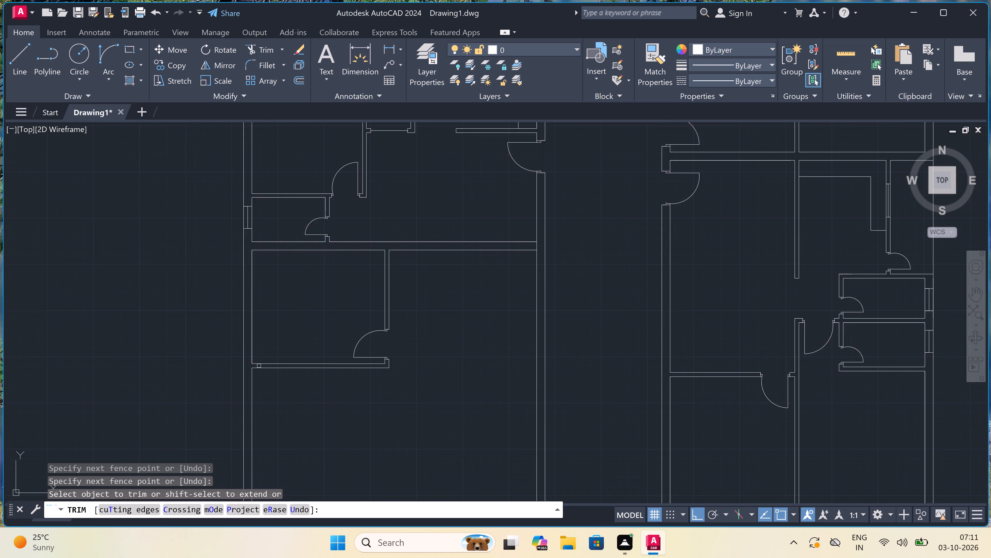
scroll(259, 366, down, 1)
scroll(336, 348, up, 2)
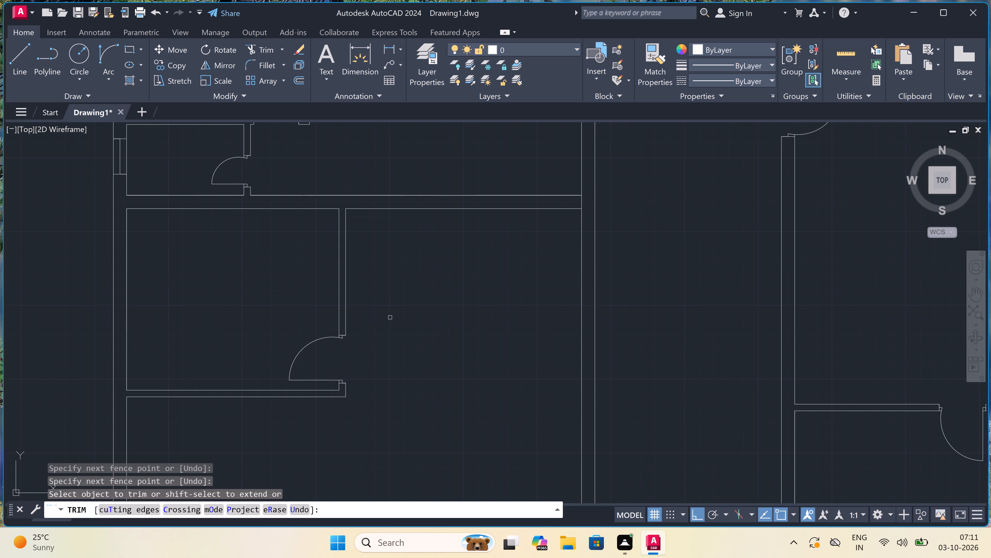
key(Escape)
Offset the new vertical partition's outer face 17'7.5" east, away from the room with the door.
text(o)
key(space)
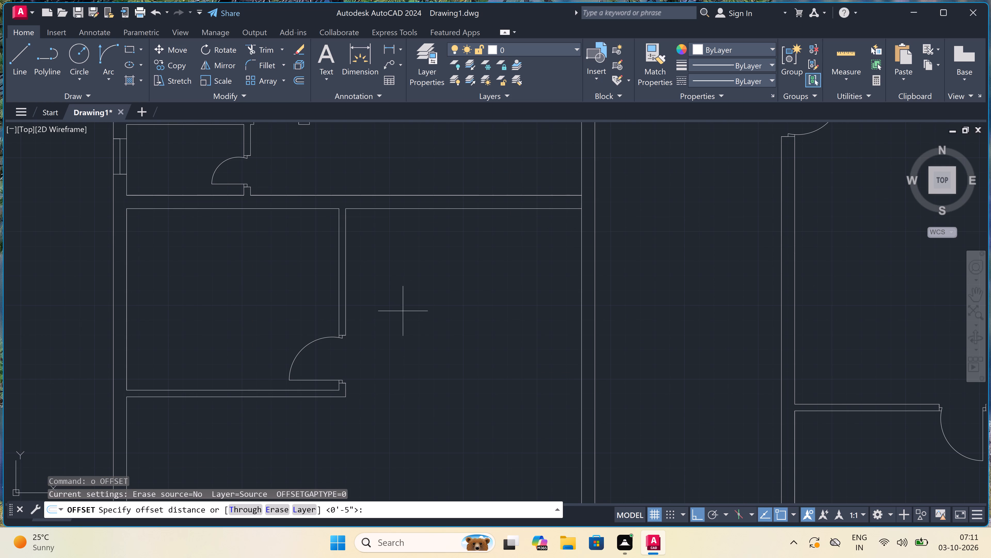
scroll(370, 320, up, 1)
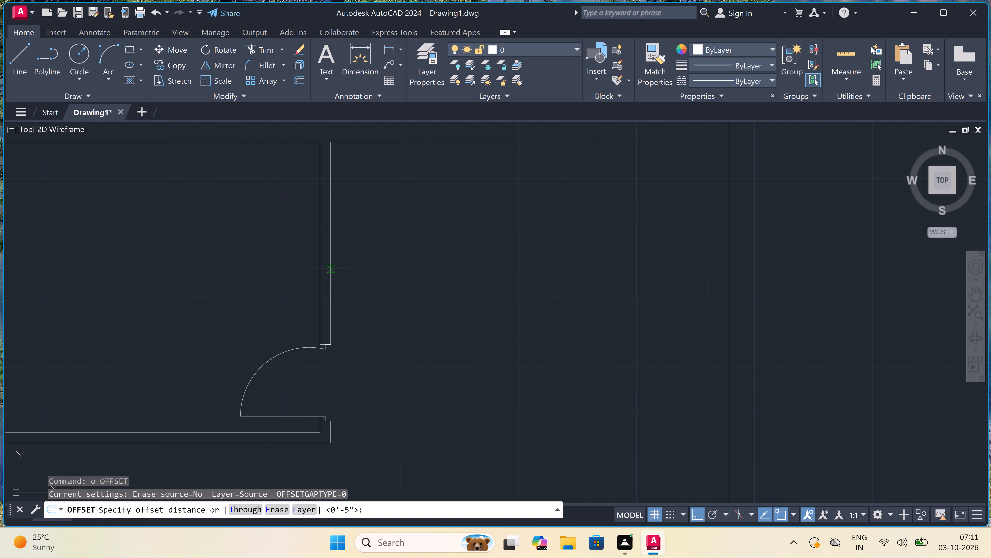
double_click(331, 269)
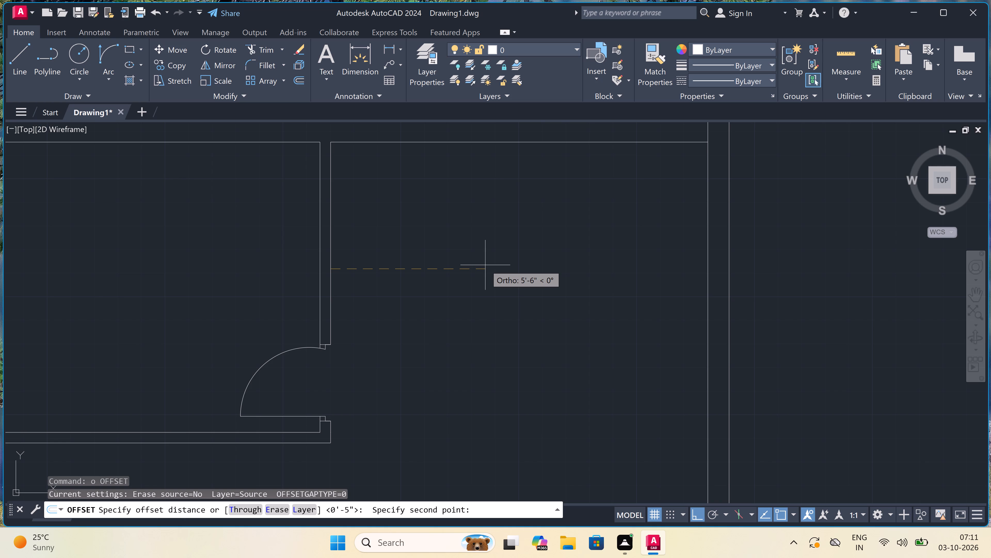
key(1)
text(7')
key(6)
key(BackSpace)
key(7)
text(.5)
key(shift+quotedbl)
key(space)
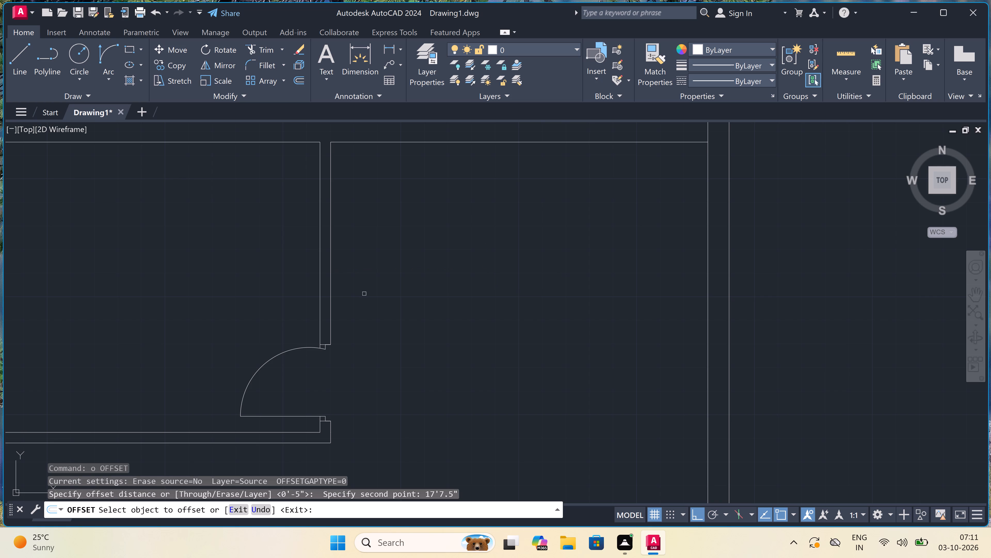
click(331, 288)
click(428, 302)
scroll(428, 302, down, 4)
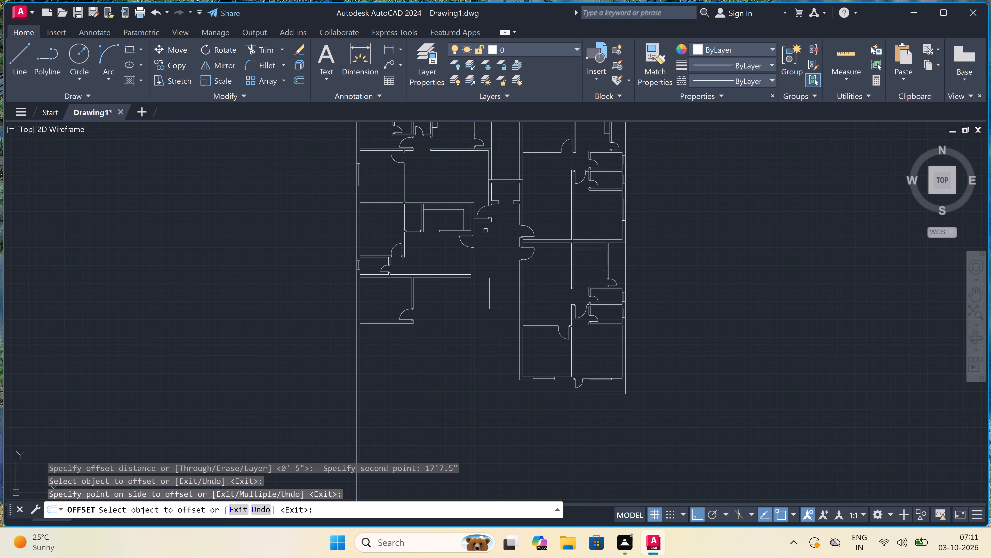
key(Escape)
Draw a corridor wall outline from the stub wall's corner below the corridor door: straight down, 9" west, and back up.
scroll(497, 251, up, 1)
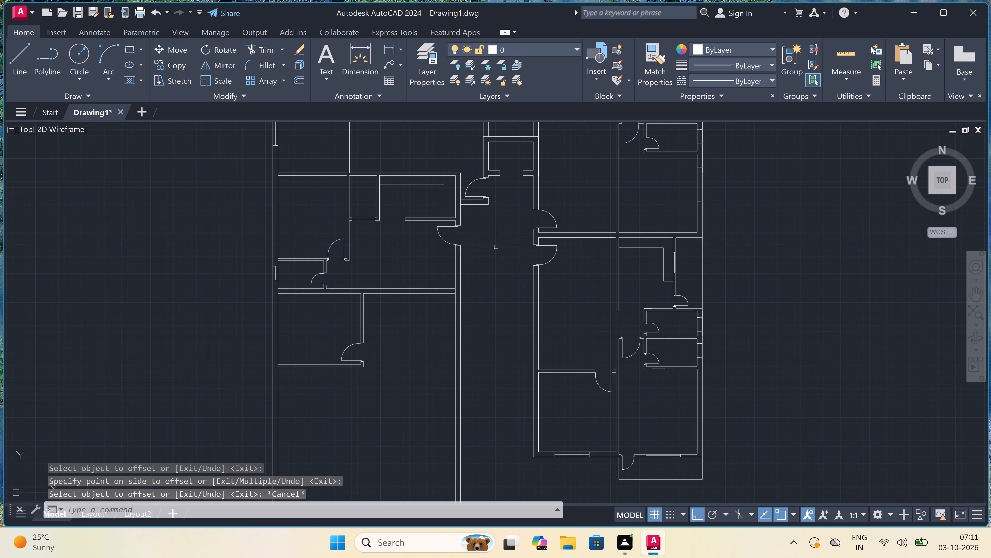
key(l)
key(space)
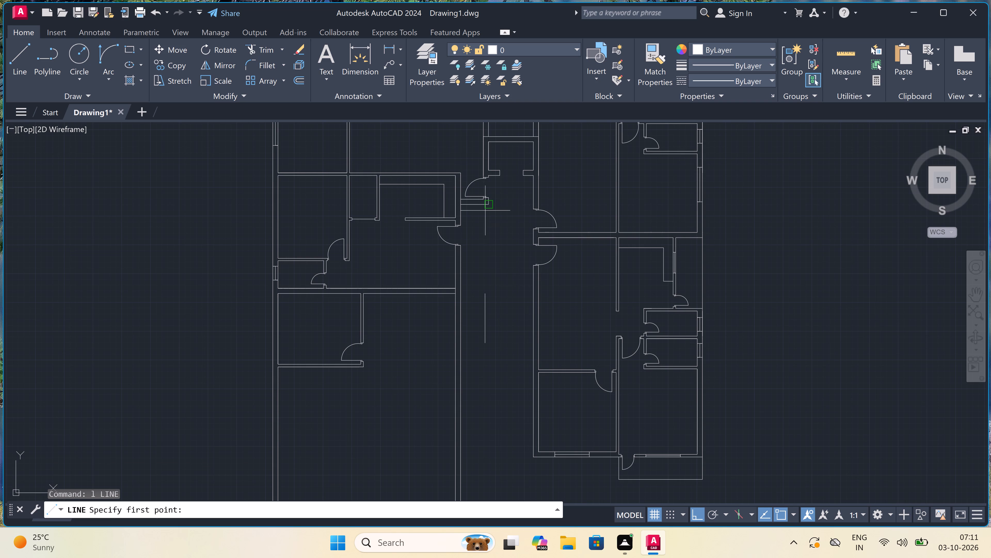
click(486, 204)
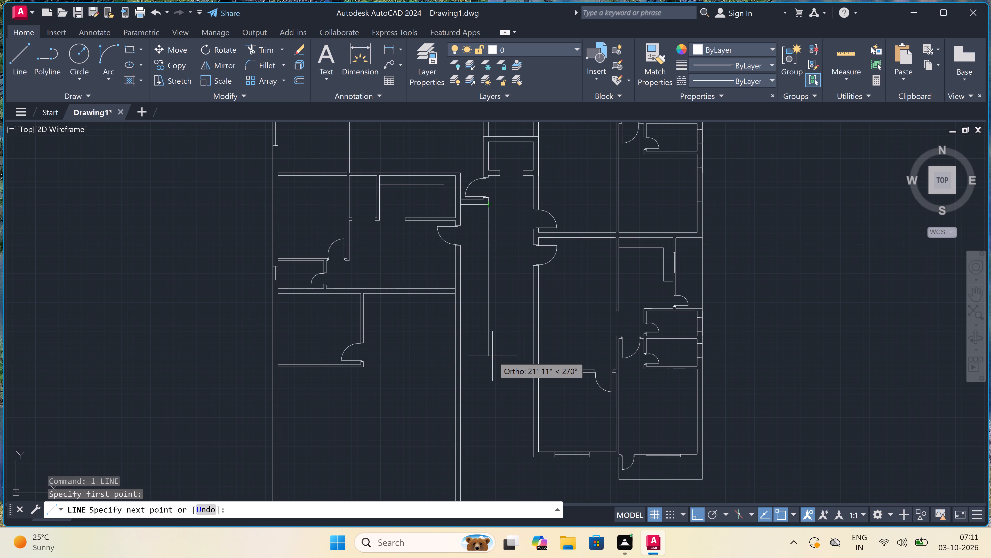
scroll(489, 352, up, 3)
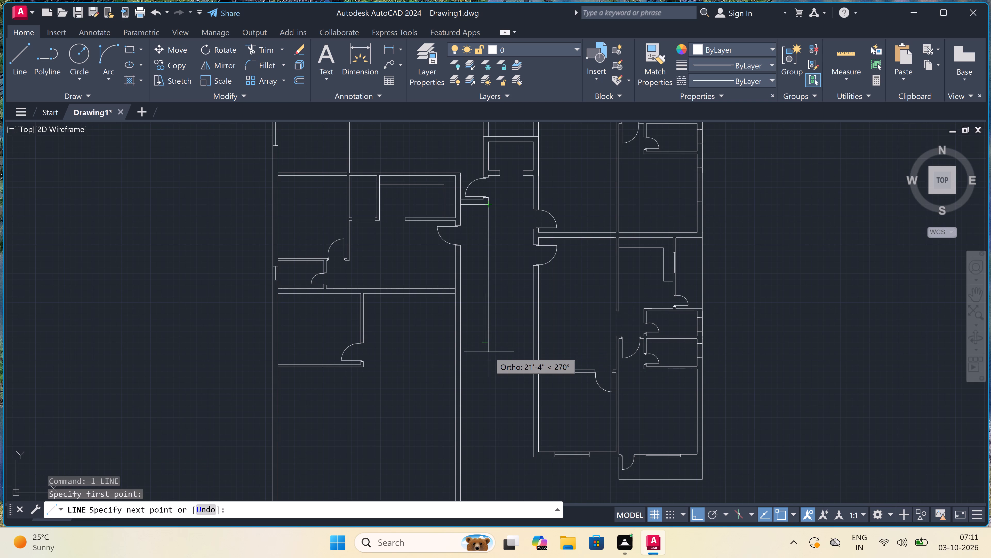
scroll(489, 354, down, 3)
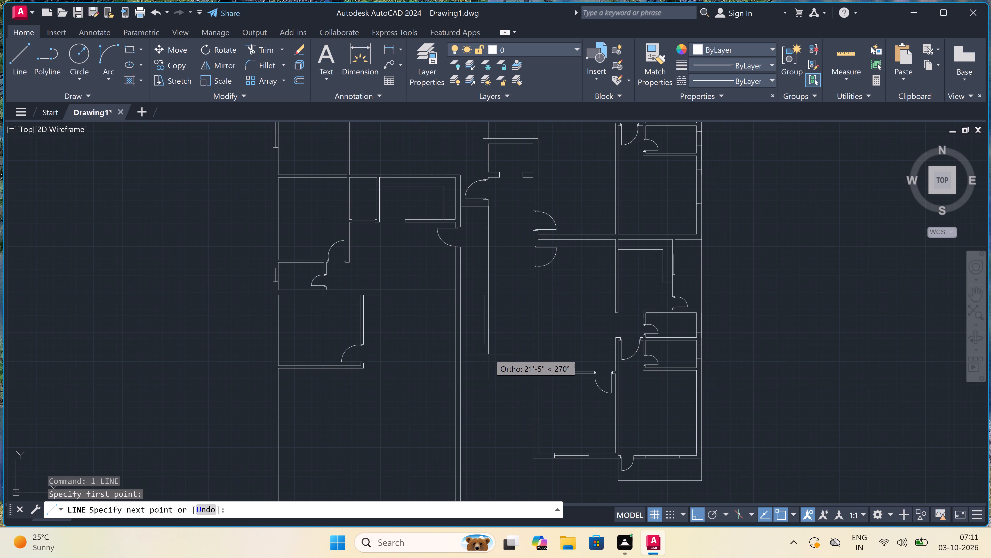
click(488, 401)
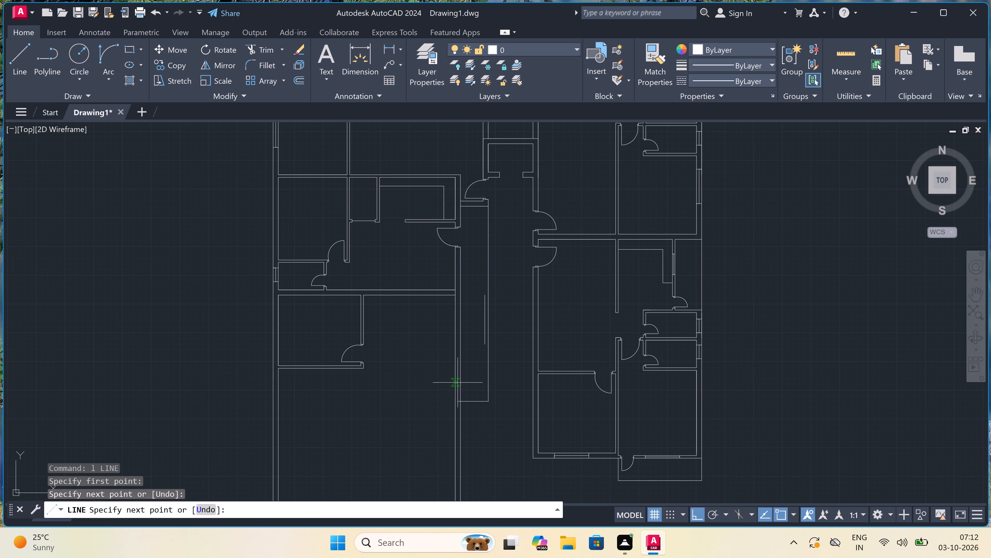
text(9")
key(space)
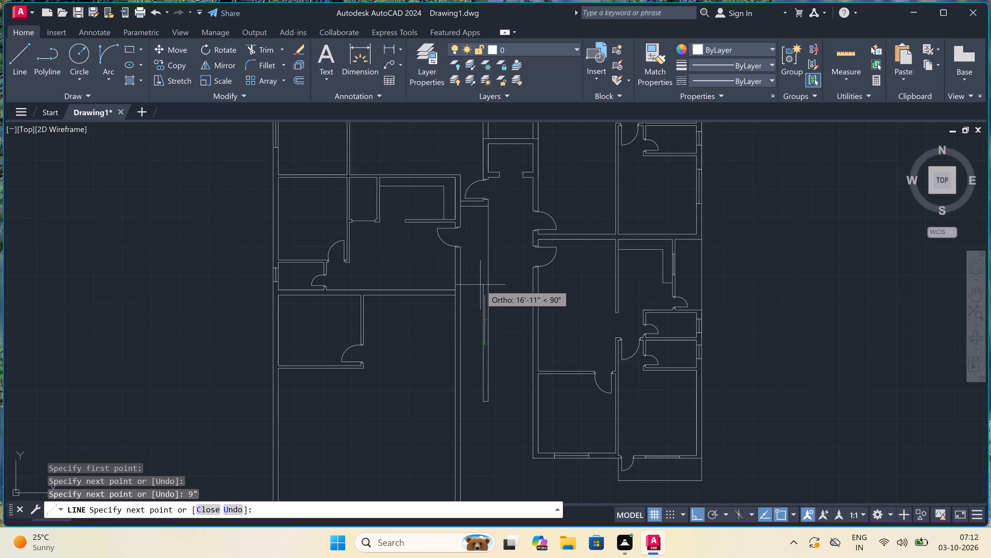
click(483, 255)
scroll(491, 313, up, 2)
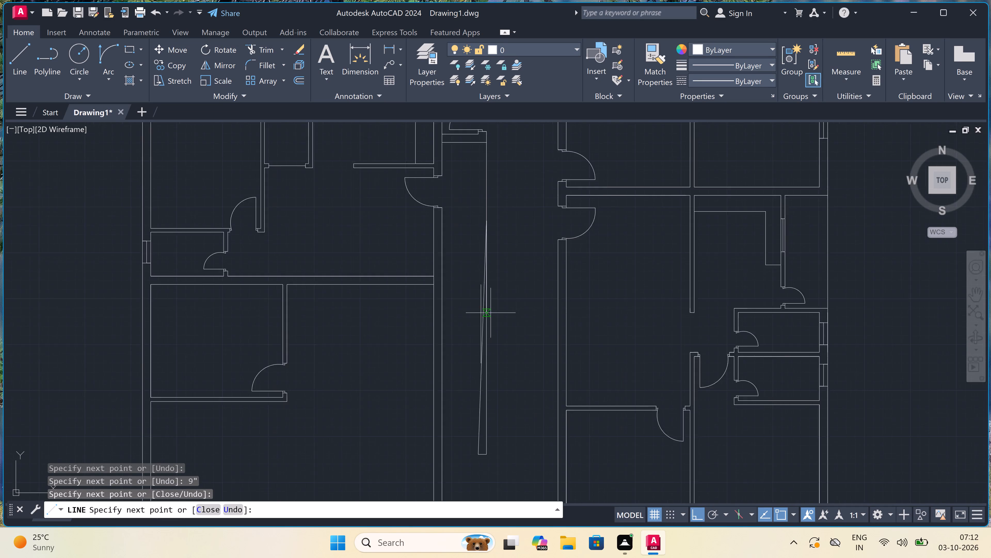
key(ctrl+z)
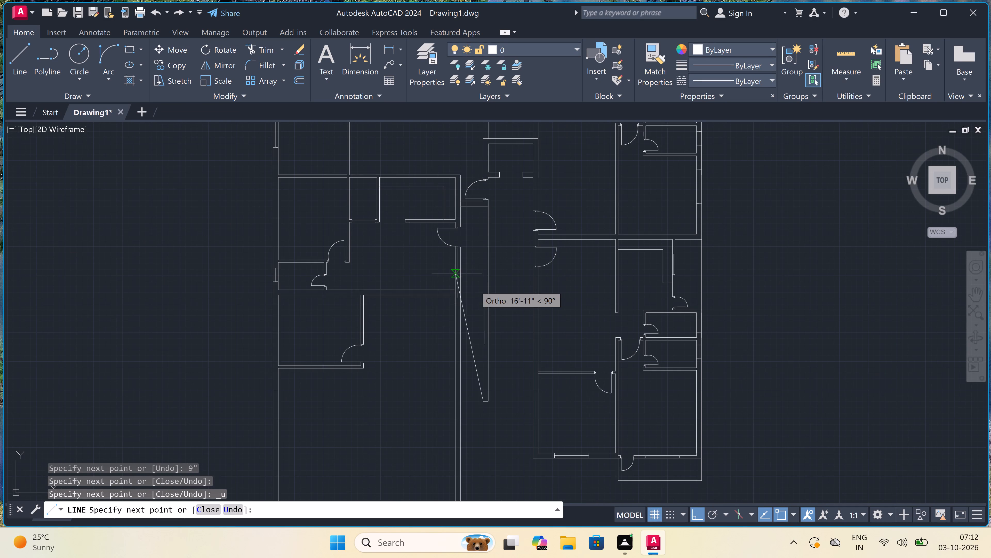
scroll(476, 289, up, 4)
click(482, 286)
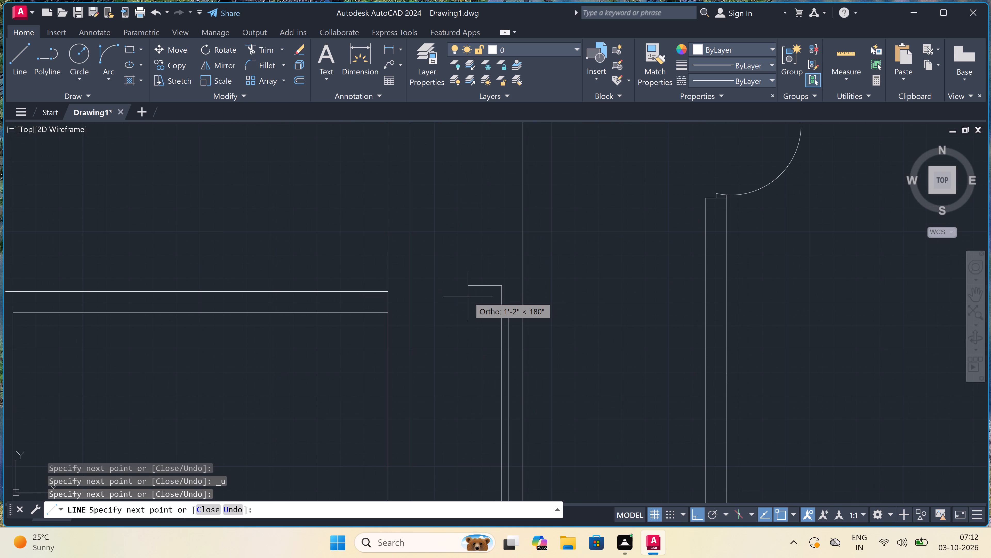
key(Escape)
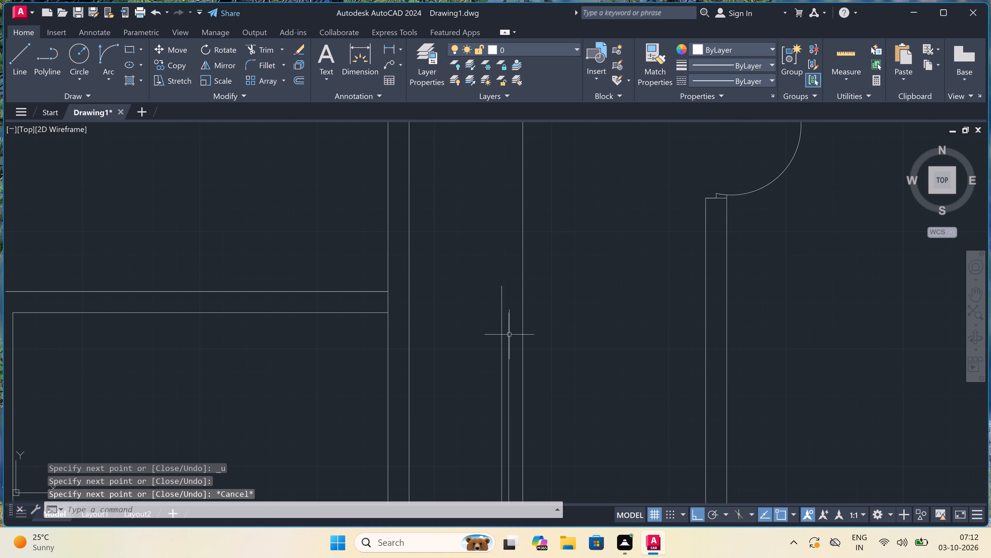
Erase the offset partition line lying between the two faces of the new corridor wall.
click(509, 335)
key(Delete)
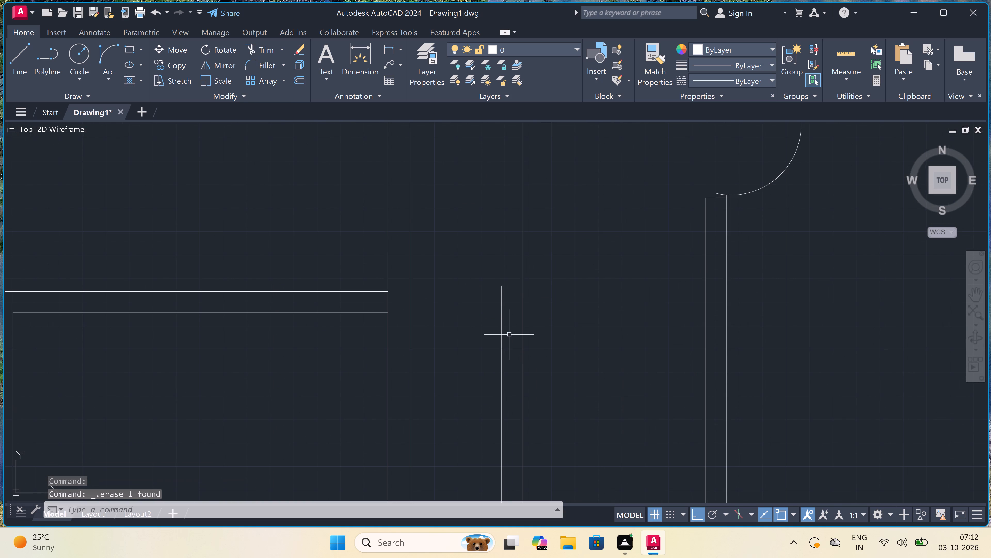
Offset the lower face of the room's bottom partition 8'10.5" downward in the lower left wing.
scroll(516, 332, down, 4)
scroll(481, 362, up, 1)
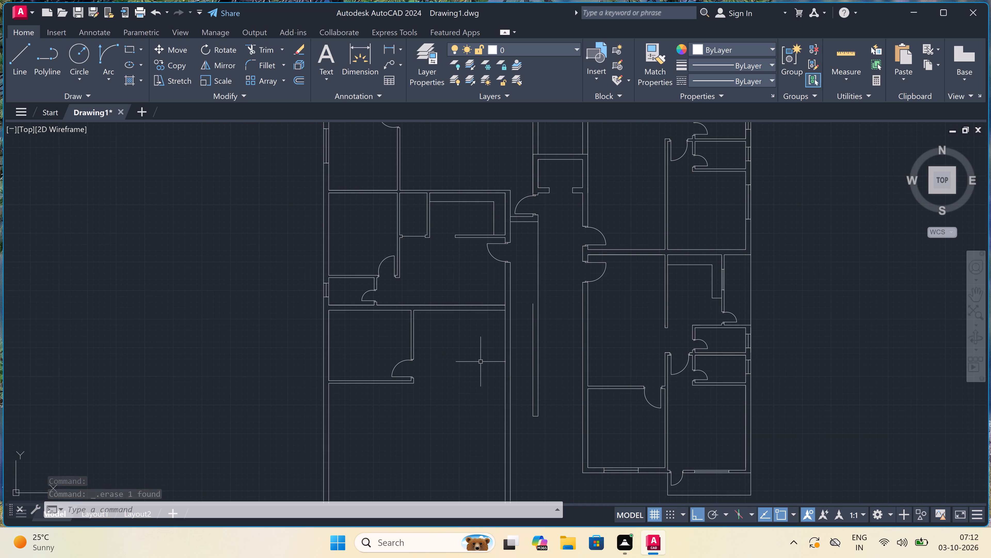
text(o)
key(space)
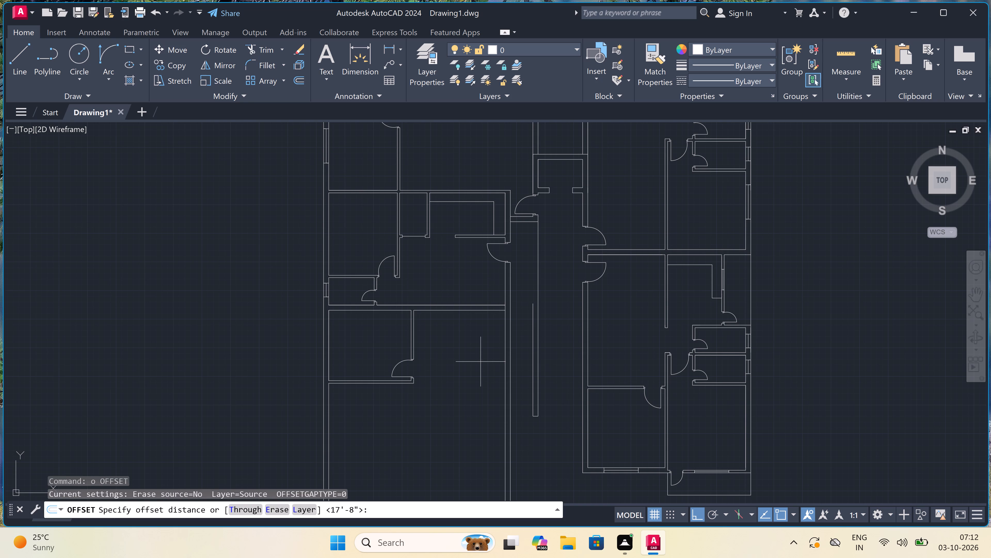
scroll(475, 353, down, 2)
scroll(434, 382, up, 1)
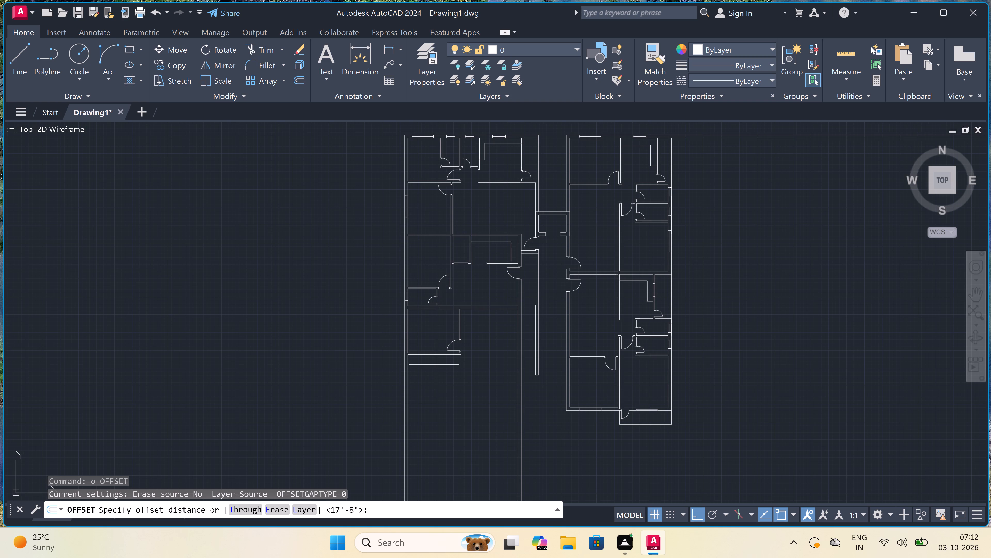
scroll(435, 361, up, 1)
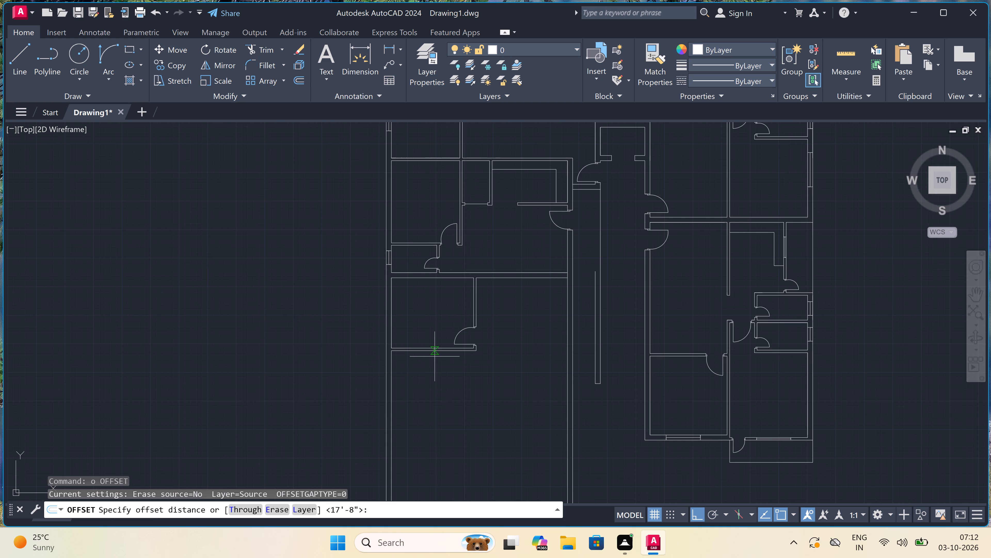
click(434, 354)
scroll(421, 391, up, 3)
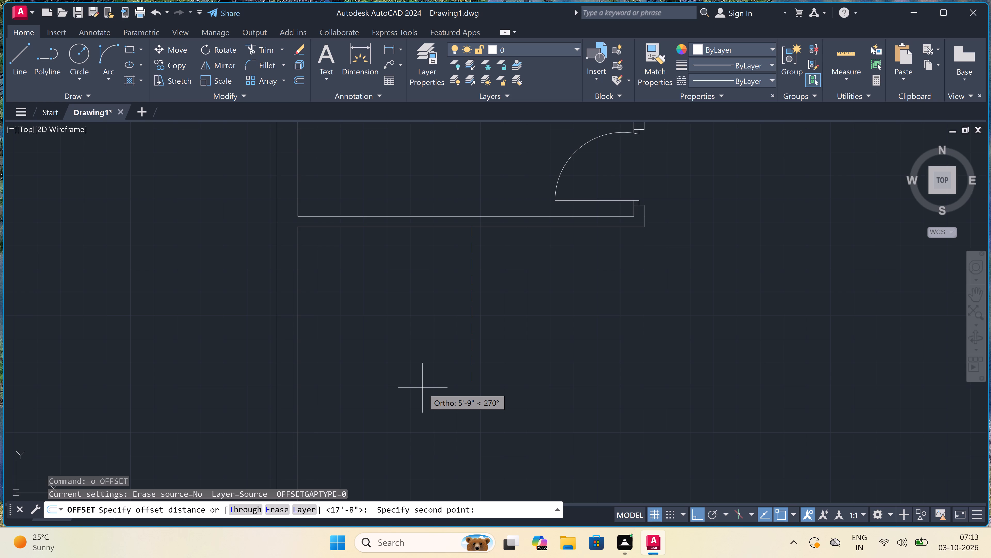
key(1)
key(0)
key(apostrophe)
key(BackSpace)
key(BackSpace)
key(BackSpace)
text(8')
key(1)
text(0.5)
text(")
key(space)
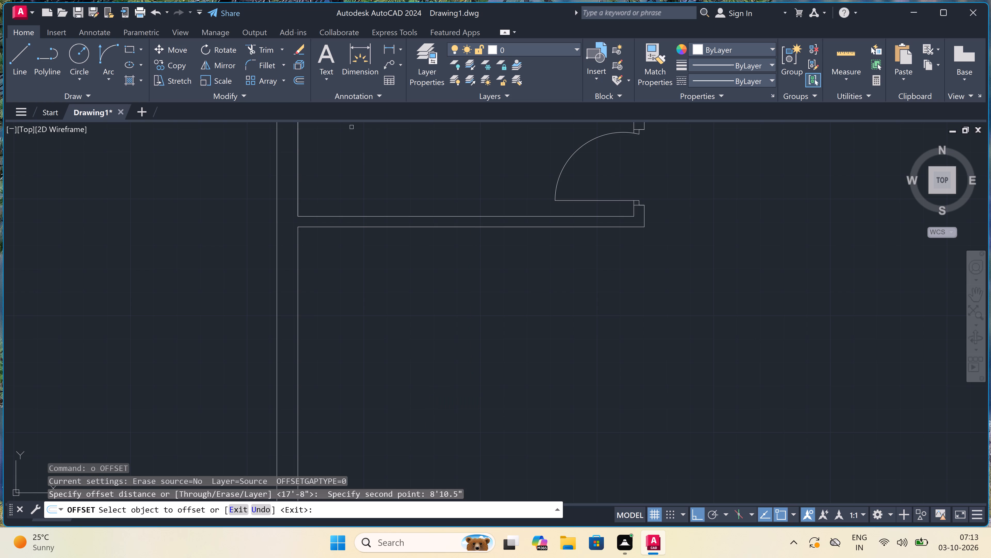
click(394, 227)
click(391, 295)
scroll(392, 295, down, 2)
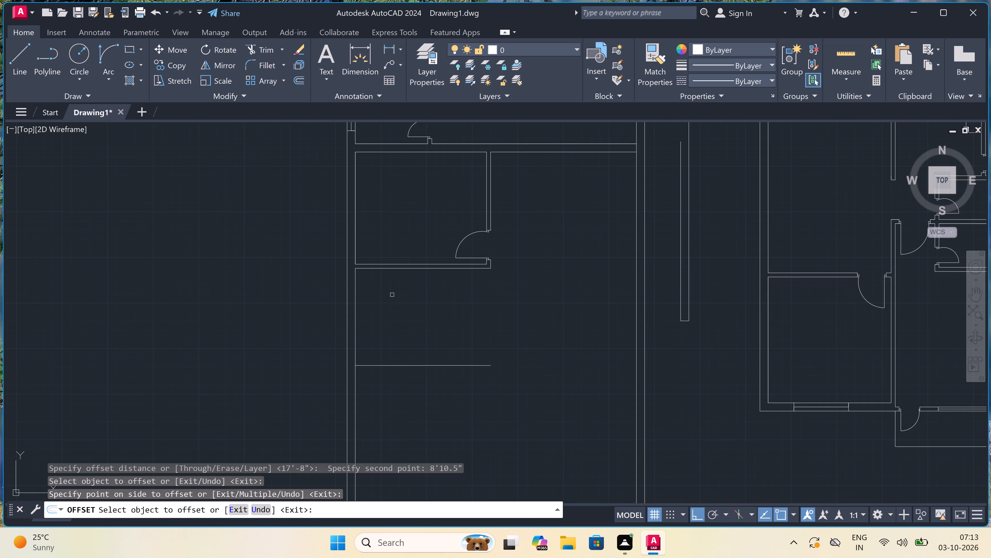
scroll(386, 336, up, 3)
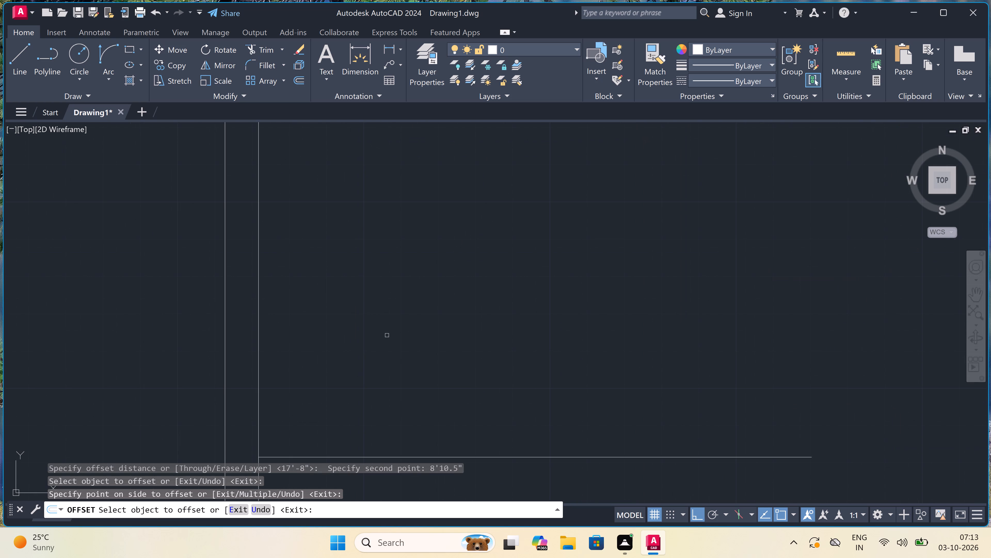
Offset the new horizontal line in the lower left wing 4.5" downward to form the partition's second face.
key(Escape)
key(space)
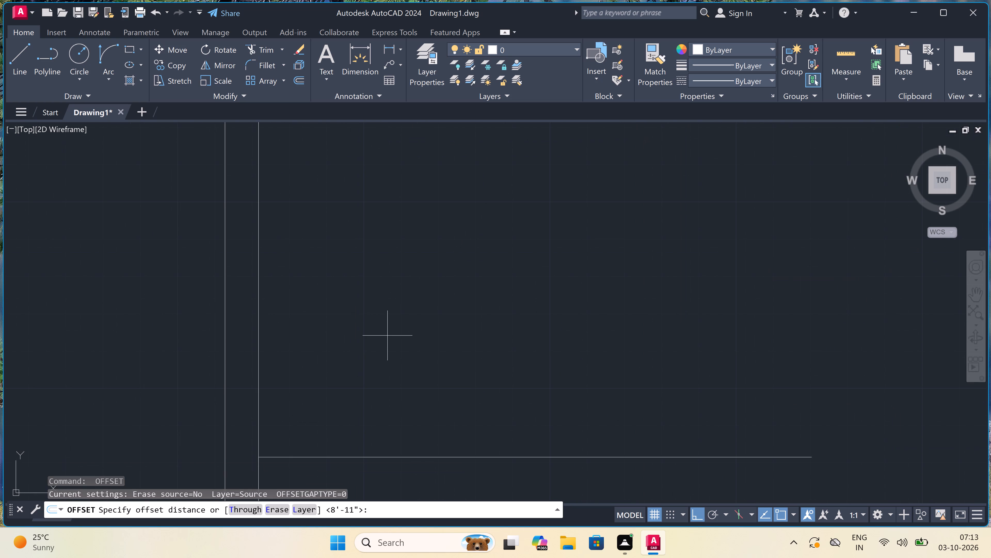
scroll(400, 327, down, 3)
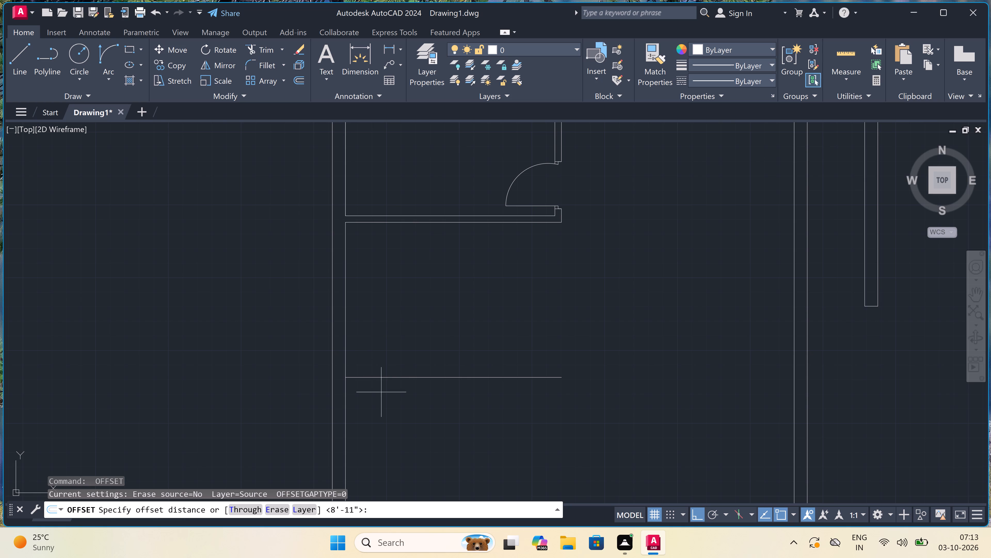
scroll(375, 407, up, 1)
click(396, 359)
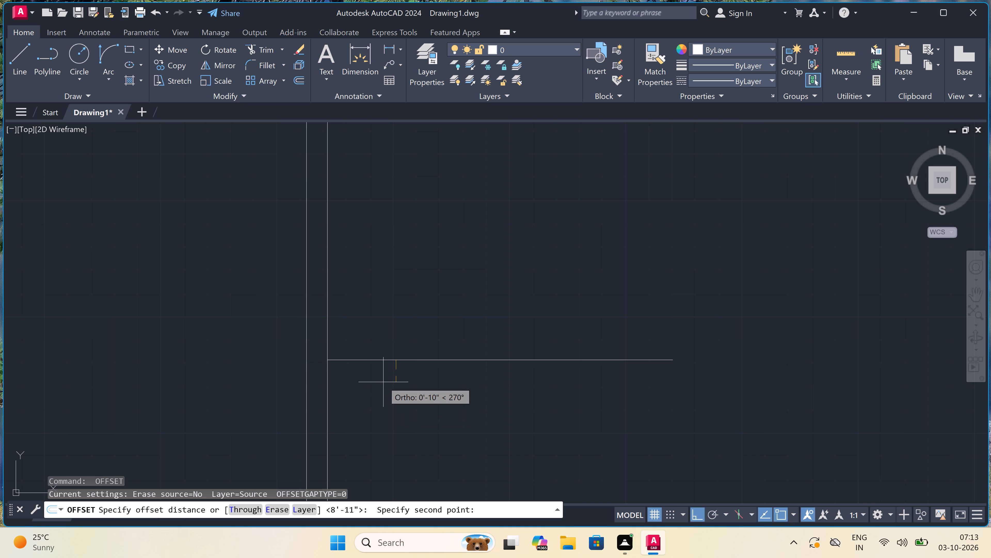
key(4)
text(.5)
text(")
key(space)
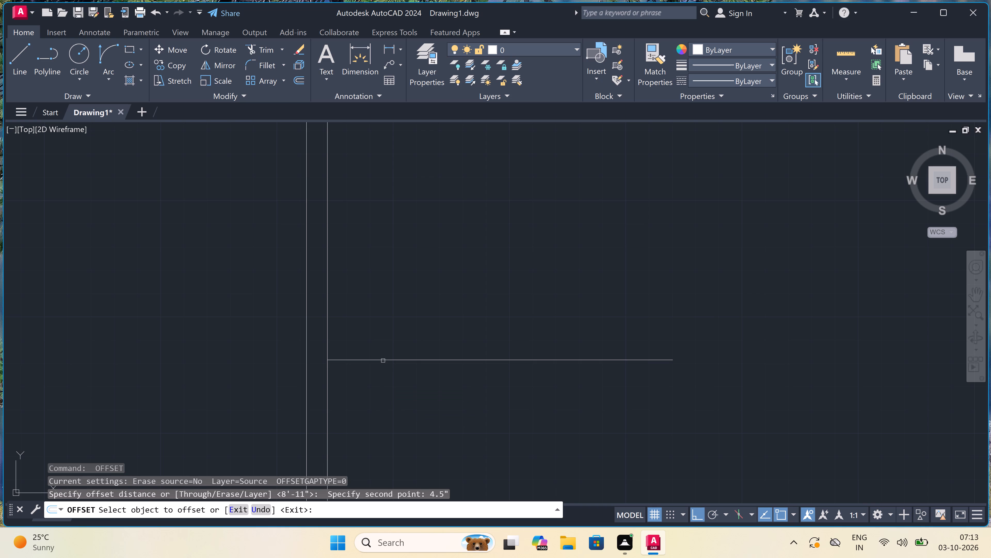
click(383, 361)
click(384, 387)
key(Escape)
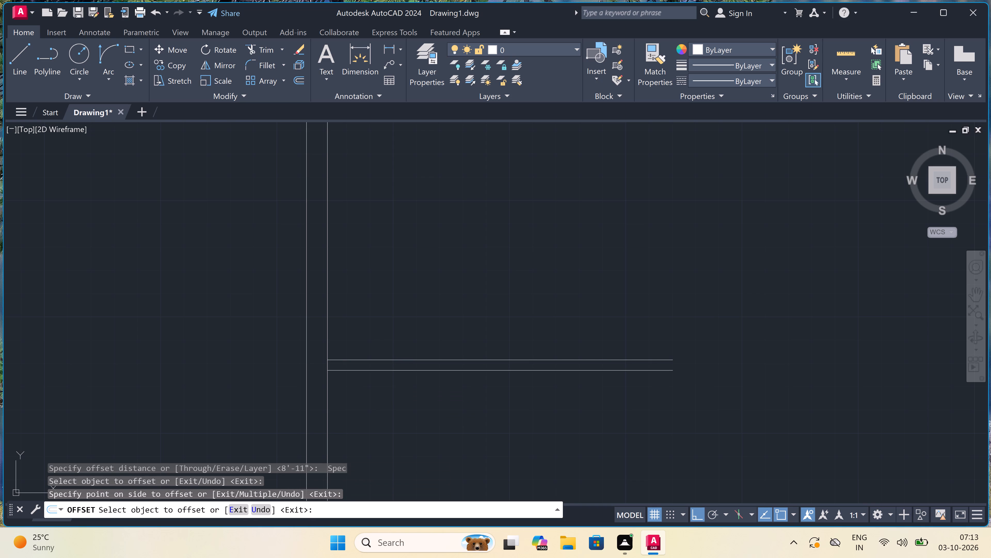
Offset the lower face of the new 4.5" partition 3'3" downward.
key(space)
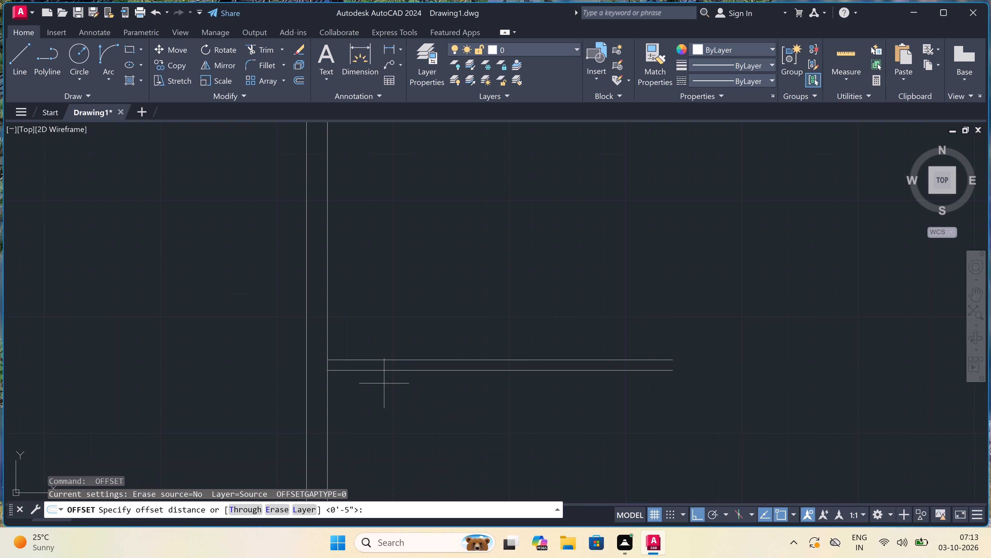
click(385, 372)
scroll(385, 405, down, 3)
scroll(381, 420, up, 4)
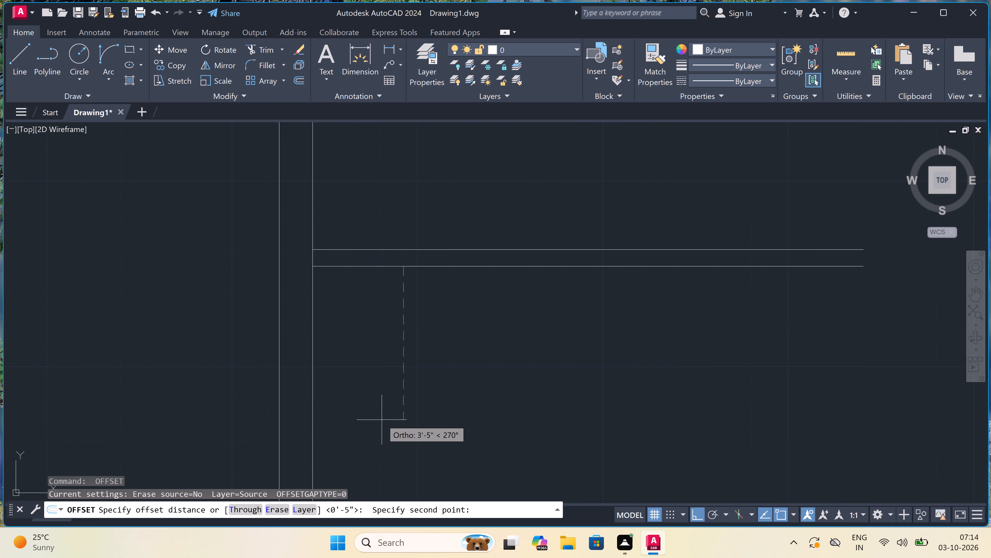
key(3)
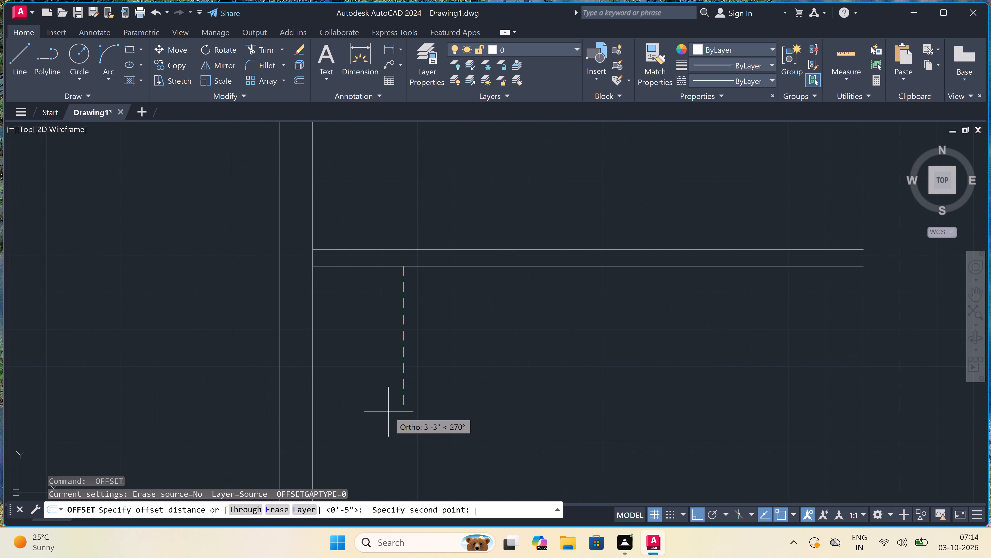
key(apostrophe)
key(3)
text(")
key(space)
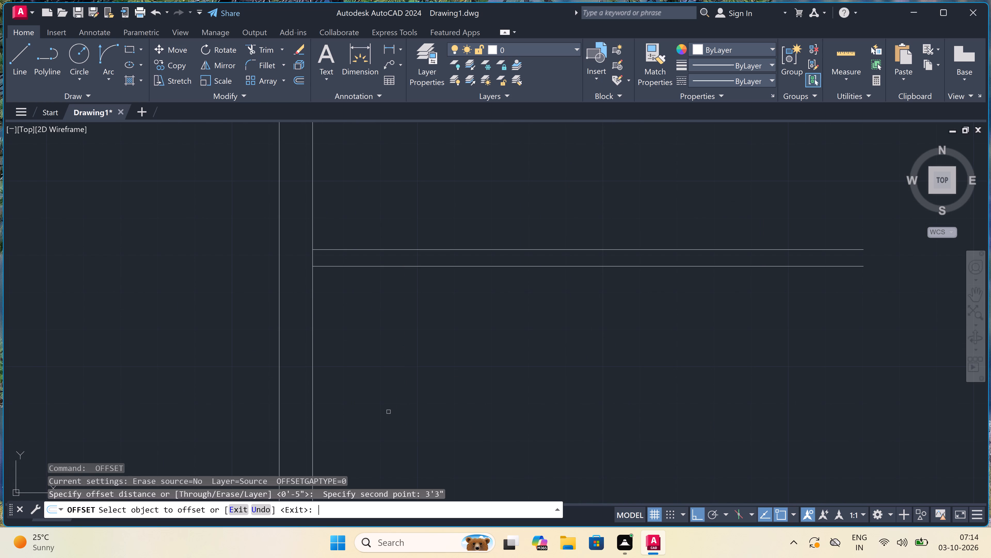
click(400, 266)
click(384, 312)
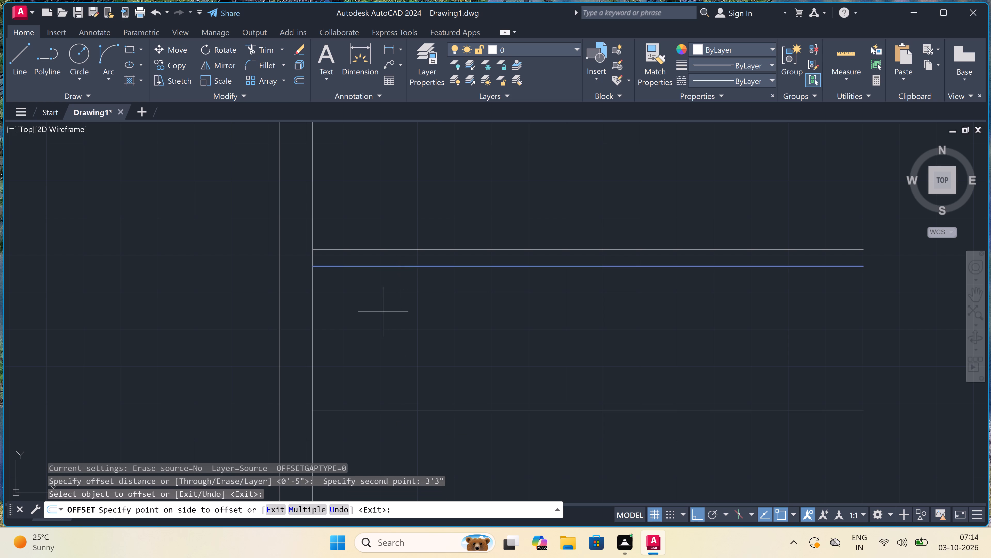
scroll(384, 312, down, 3)
scroll(417, 327, up, 2)
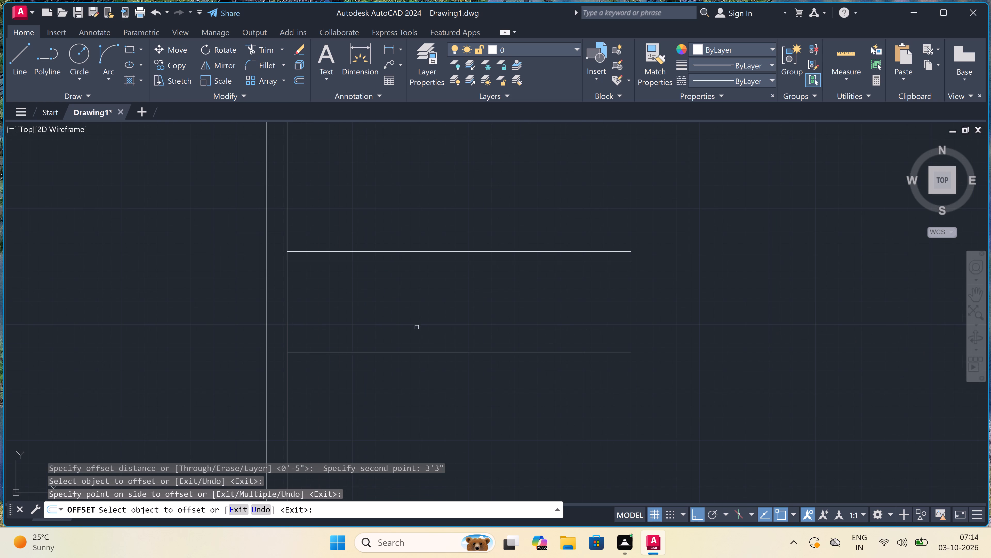
key(Escape)
Extend the 3'3" offset line both ways to the outer faces of the left wing's west and east walls.
text(ex)
key(space)
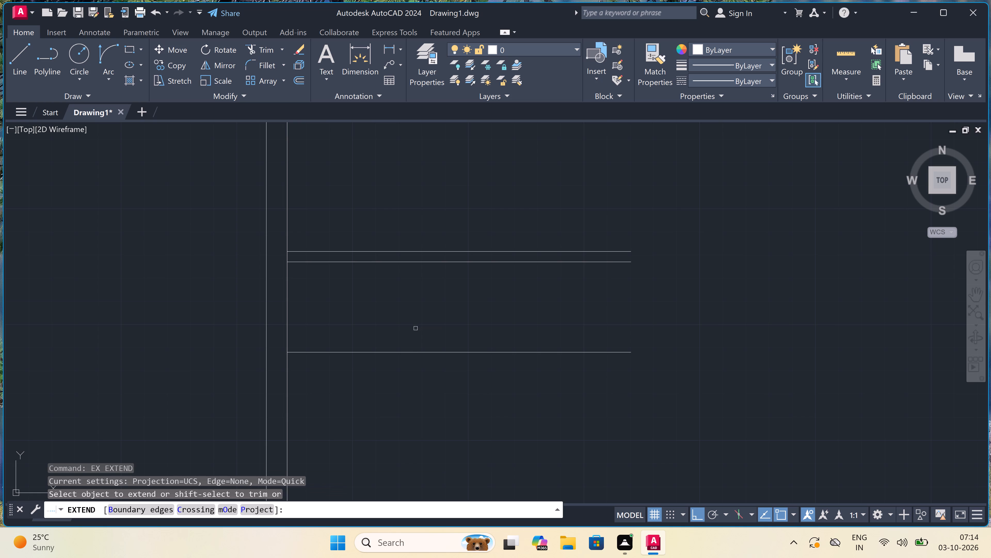
click(410, 330)
click(357, 400)
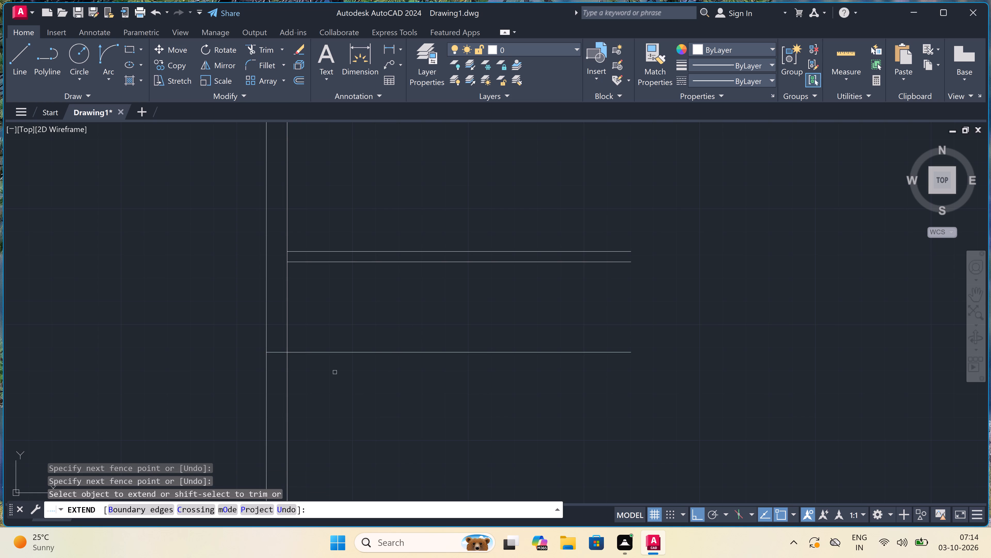
scroll(335, 372, down, 3)
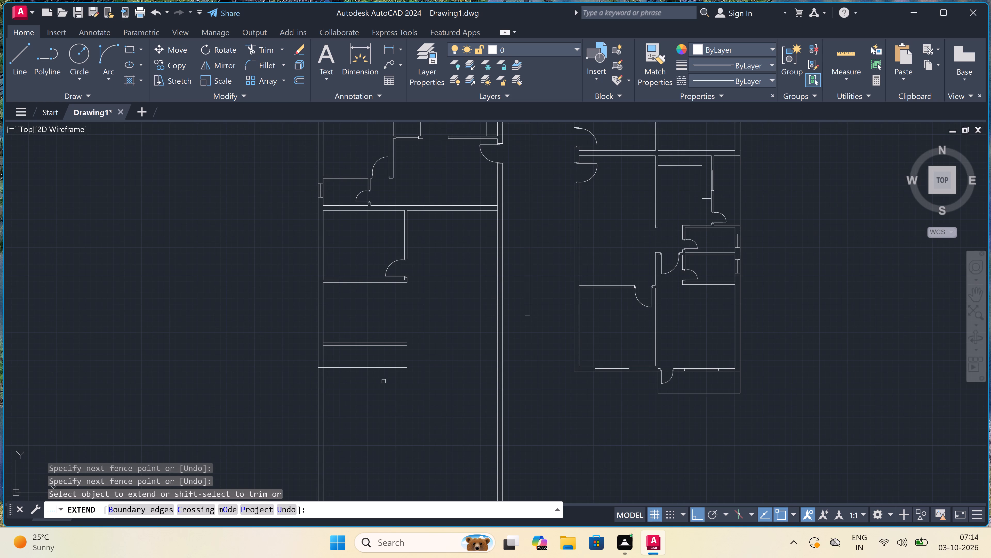
double_click(385, 357)
click(399, 401)
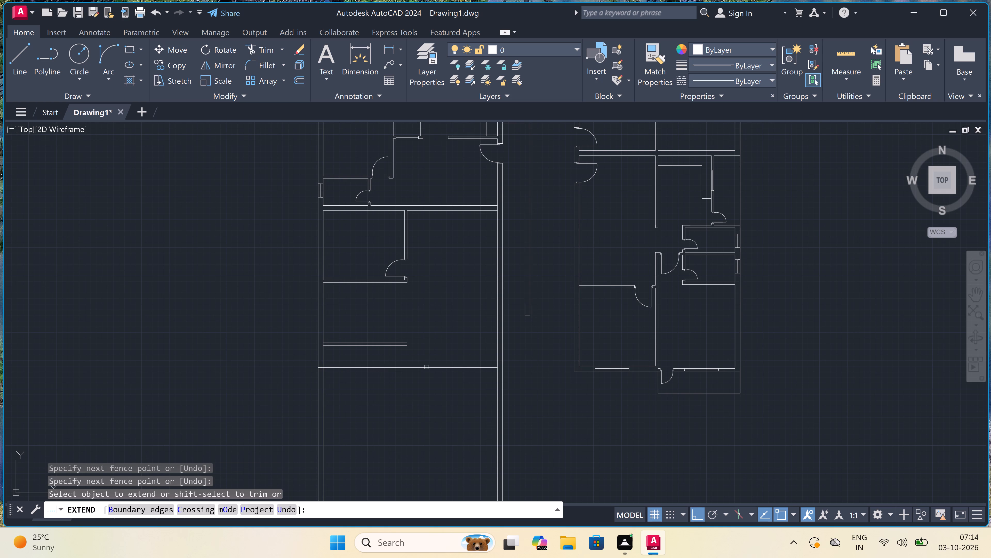
click(432, 358)
click(451, 410)
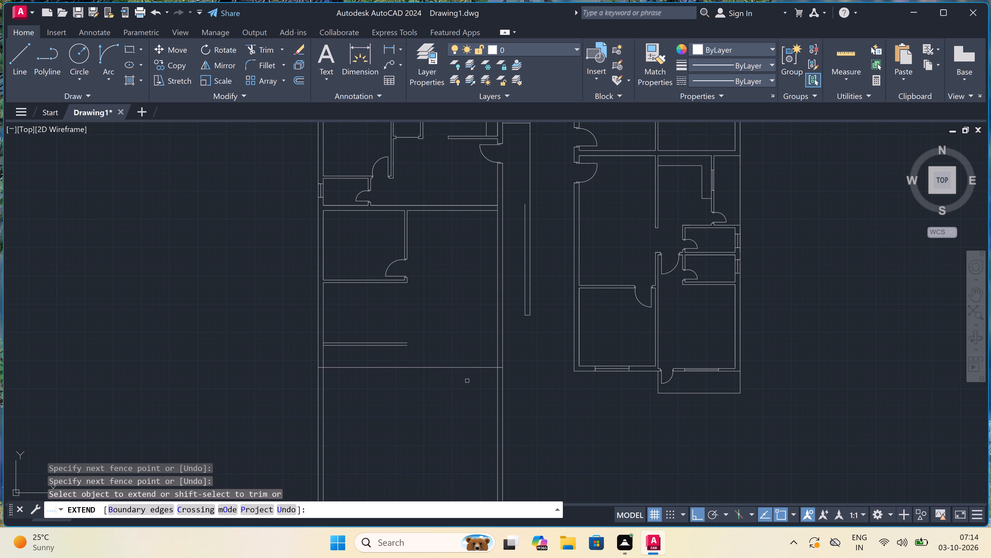
double_click(470, 364)
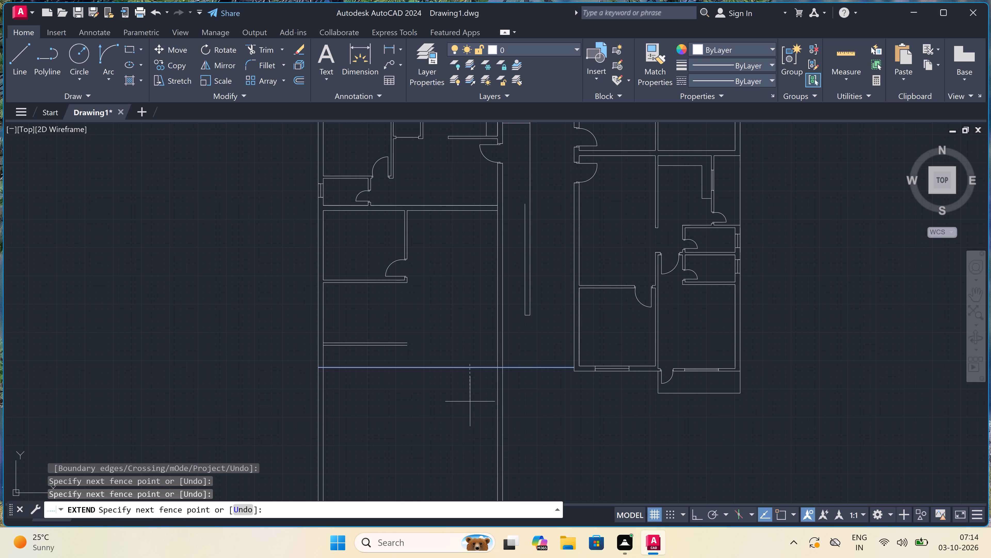
click(452, 360)
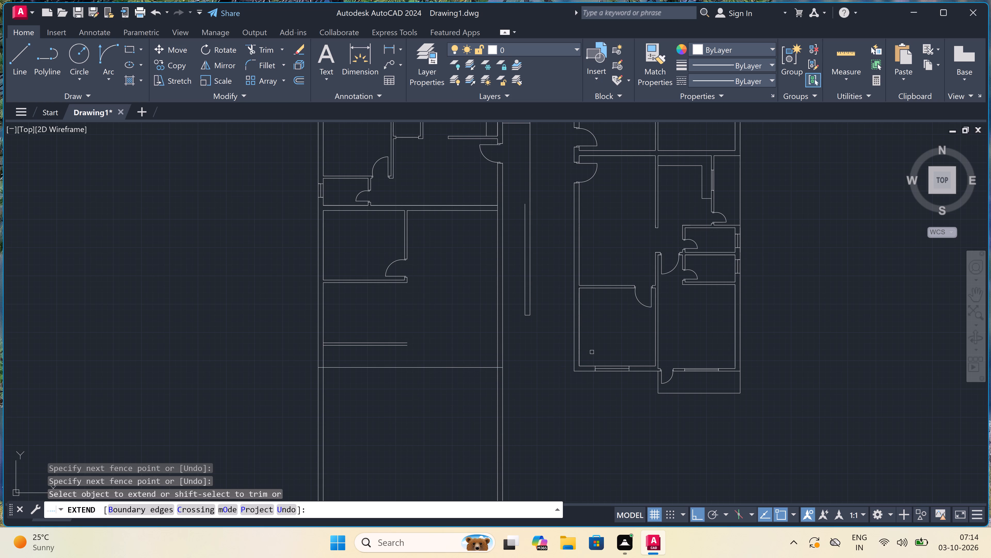
Extend both faces of the east block's bottom wall west across the corridor to the left wing's east wall.
scroll(582, 370, up, 2)
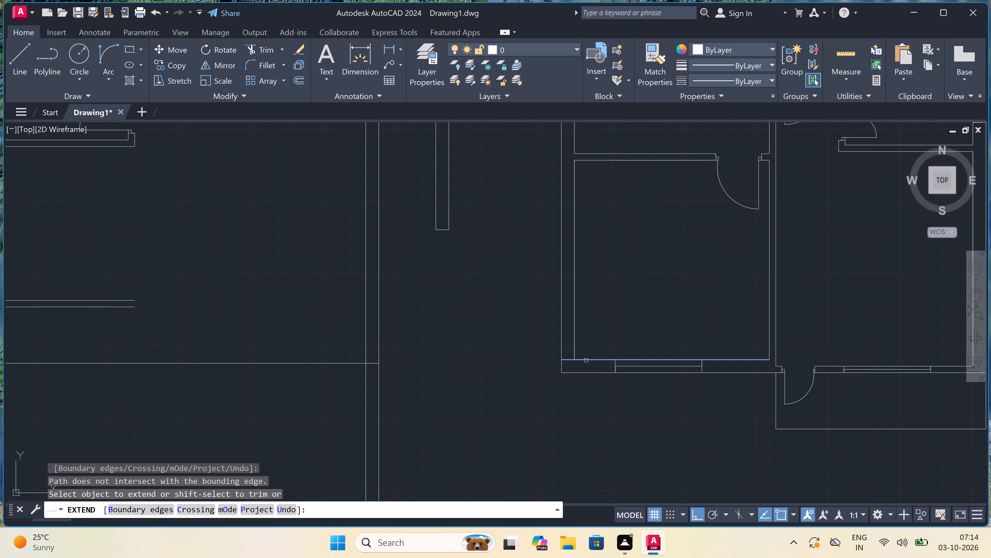
click(588, 348)
click(585, 421)
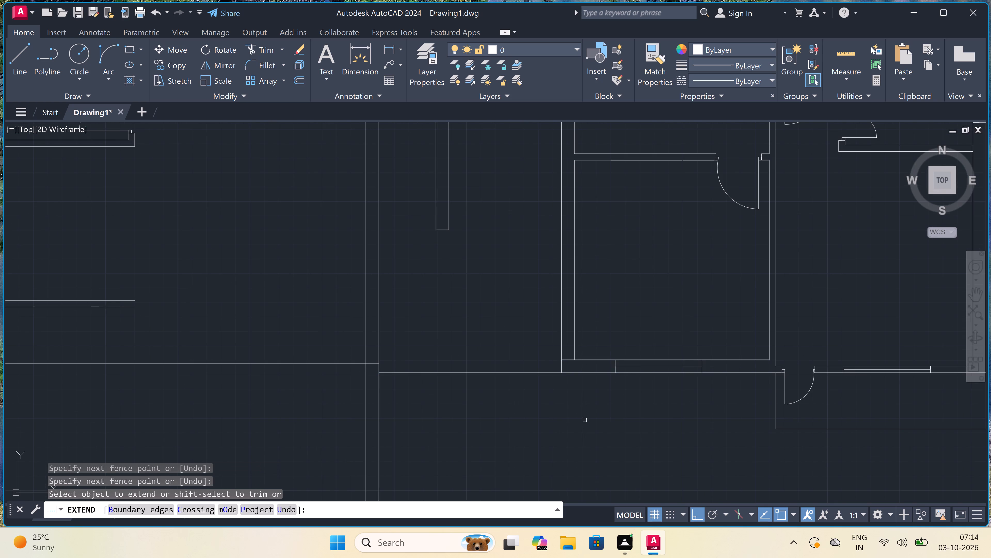
click(585, 354)
drag(585, 354, 585, 357)
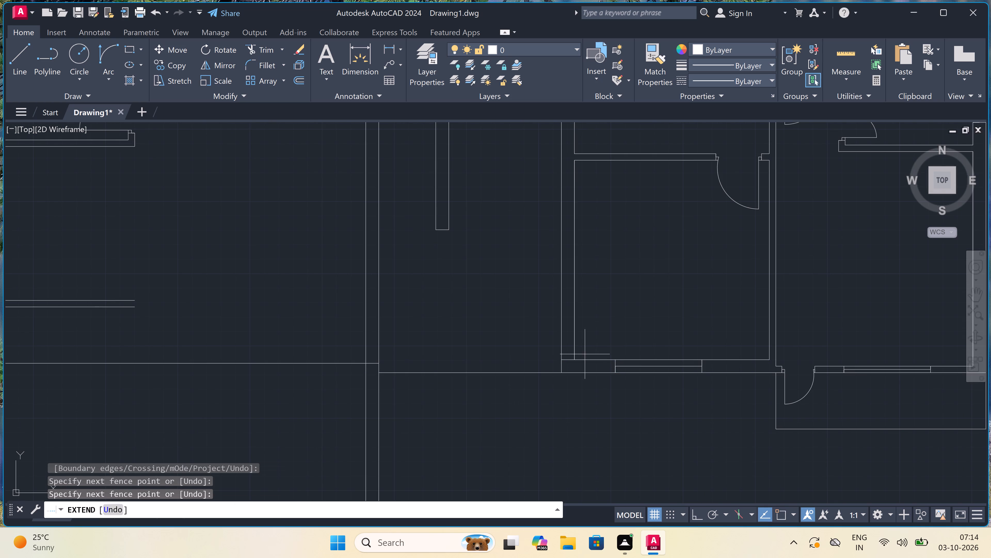
click(576, 419)
drag(489, 326, 489, 332)
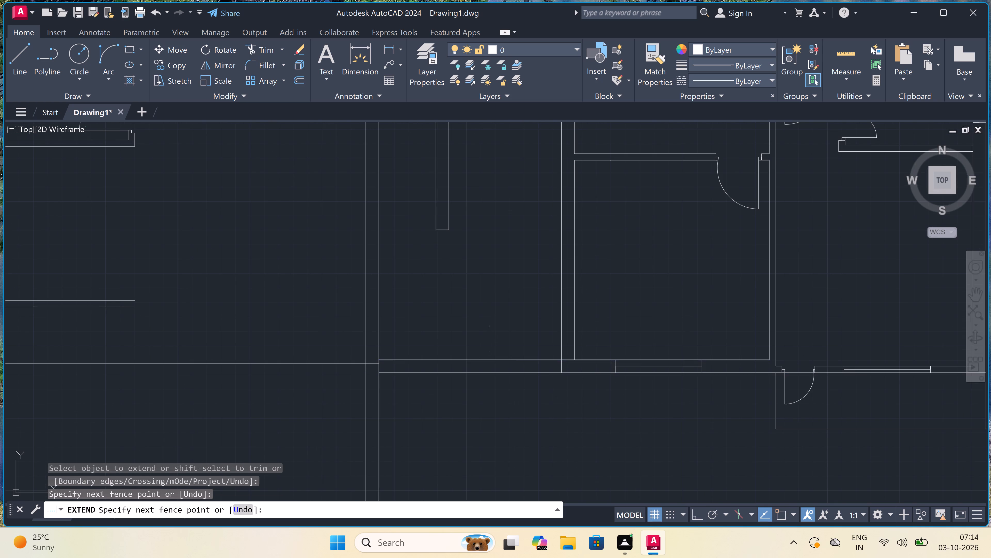
click(459, 411)
Extend the two bottom wall faces further west across the left wing, taking the upper one to the west wall's outer face.
drag(432, 340, 431, 346)
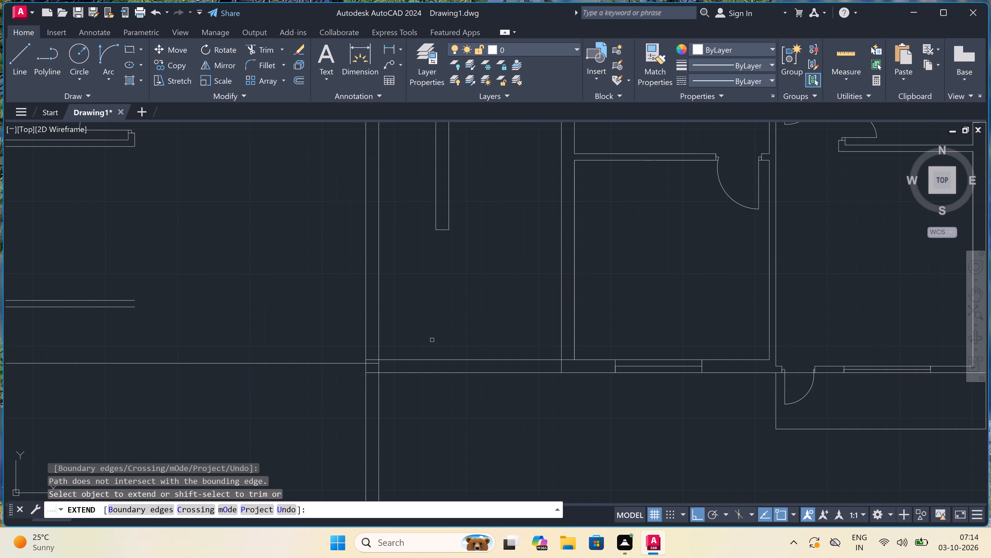
scroll(422, 404, down, 4)
click(422, 405)
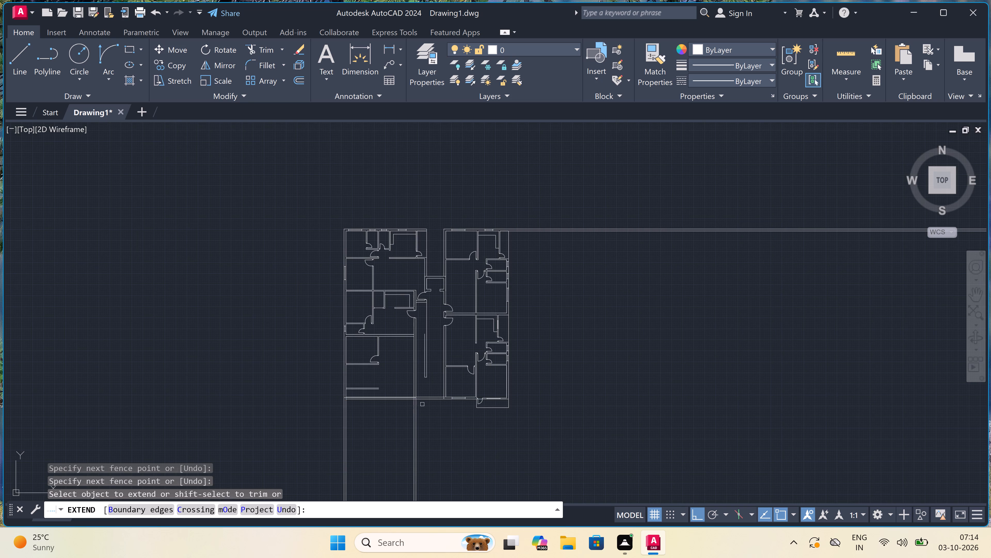
scroll(394, 396, up, 3)
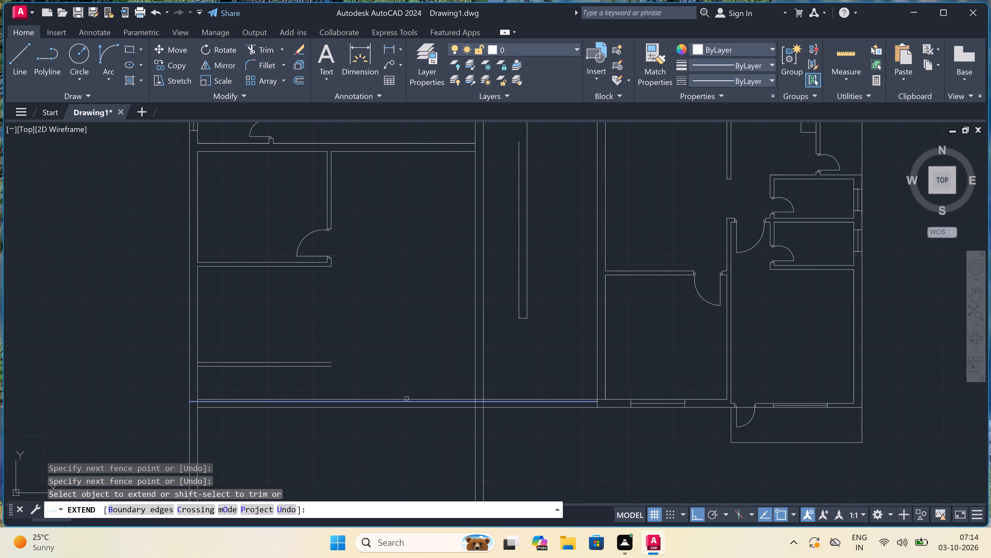
scroll(239, 402, up, 1)
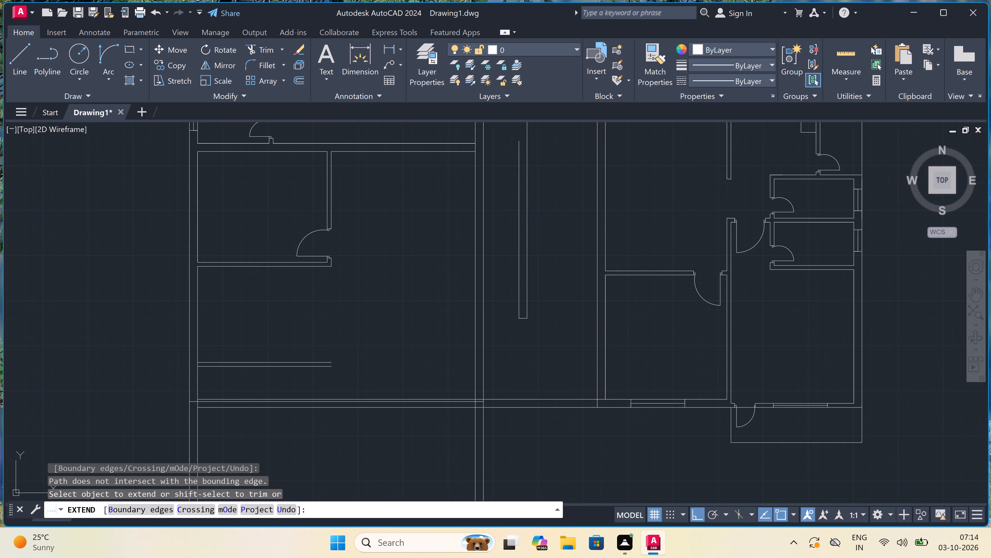
scroll(239, 402, up, 1)
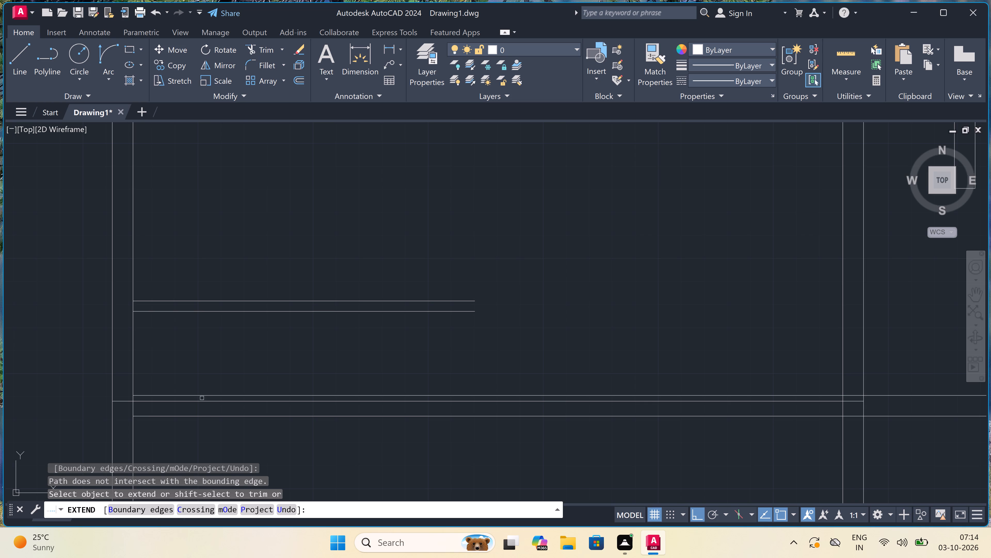
double_click(202, 398)
click(181, 382)
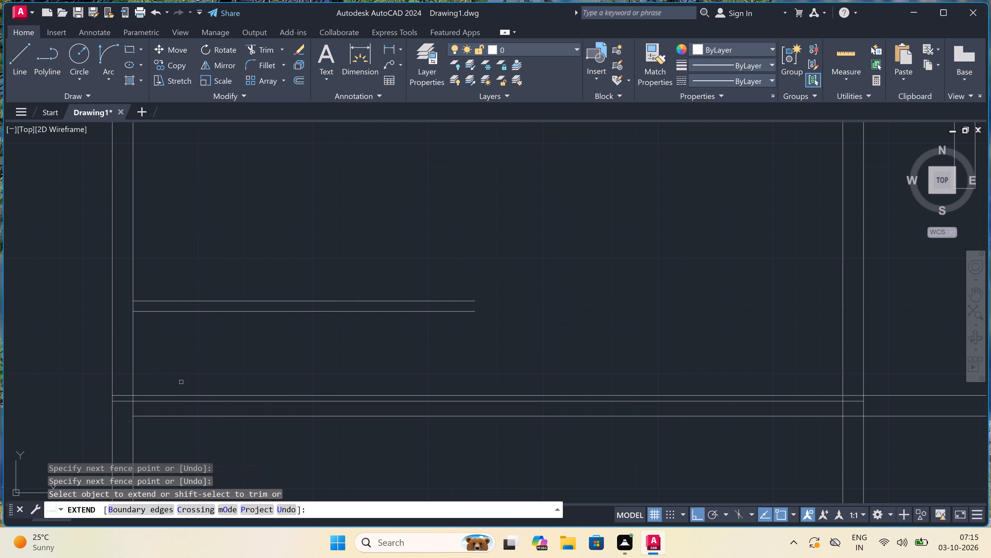
key(Escape)
Trim away the 3'3" offset line across the left wing and the east wall's inner face inside the bottom wall.
text(tr)
key(space)
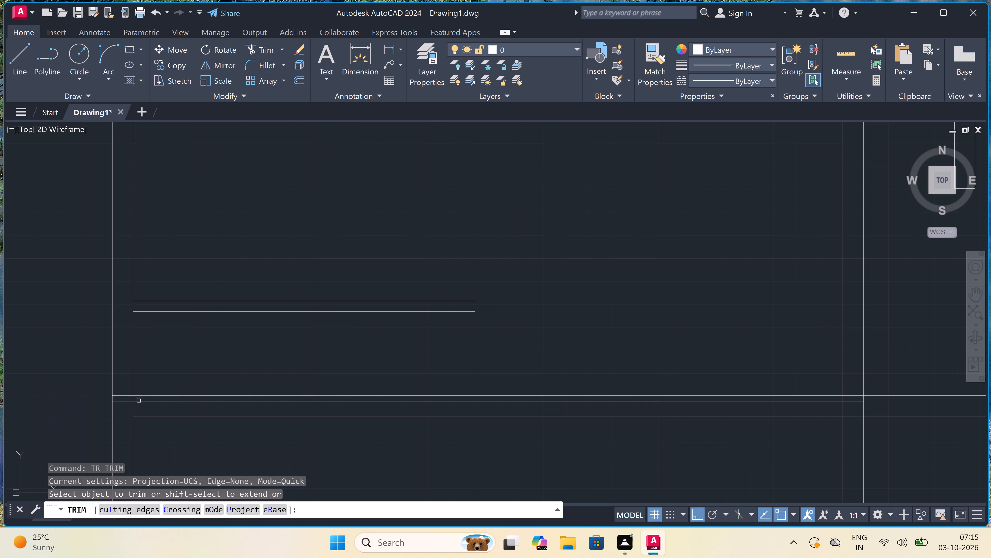
click(120, 401)
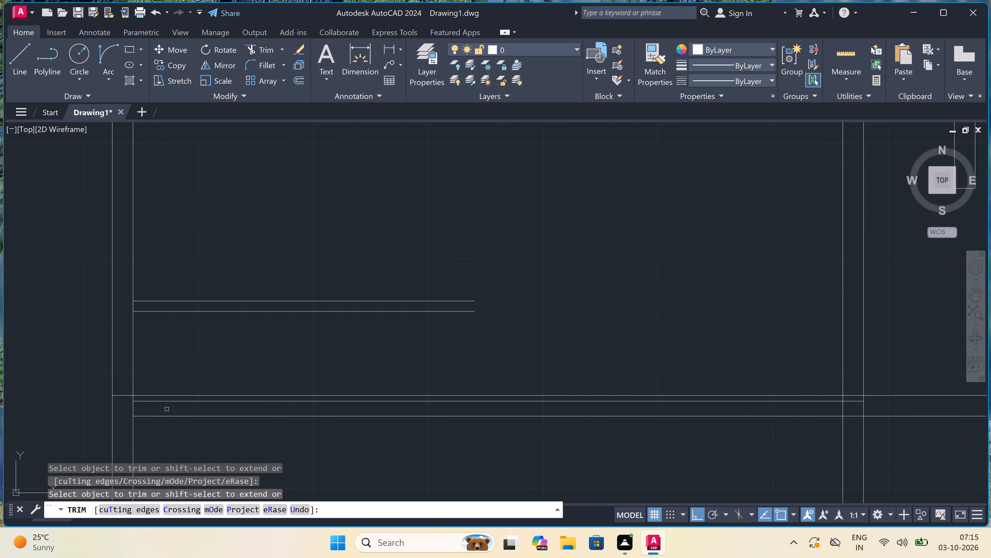
double_click(164, 401)
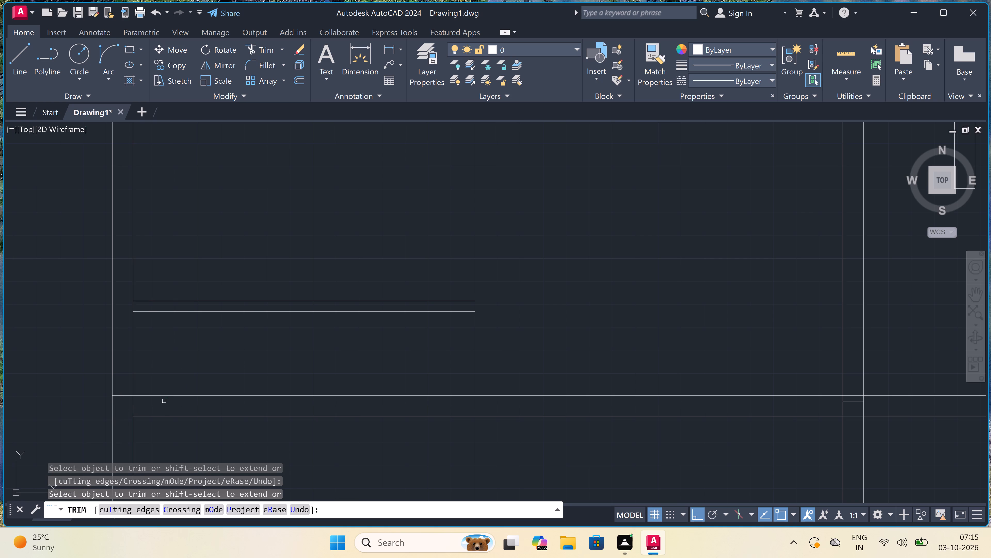
scroll(165, 401, down, 2)
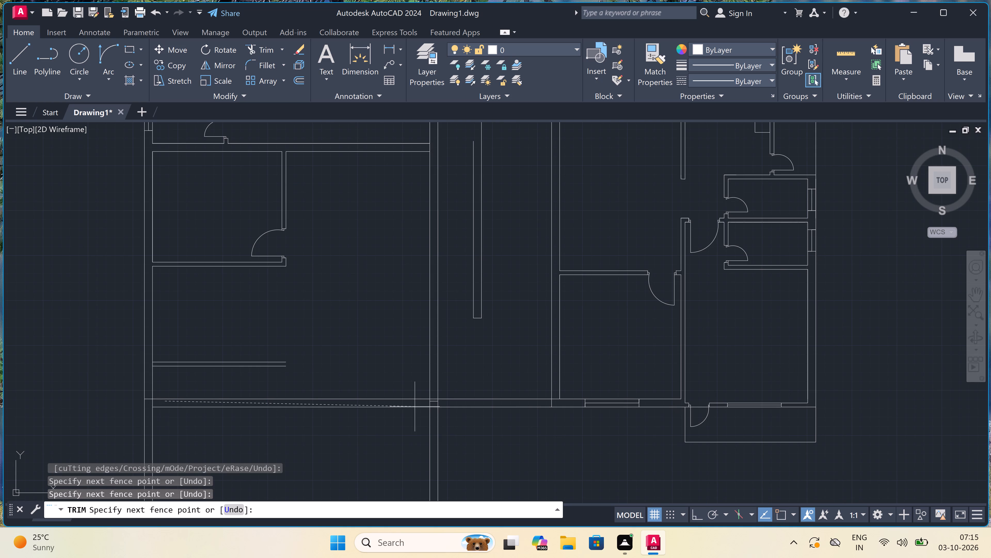
scroll(433, 404, up, 2)
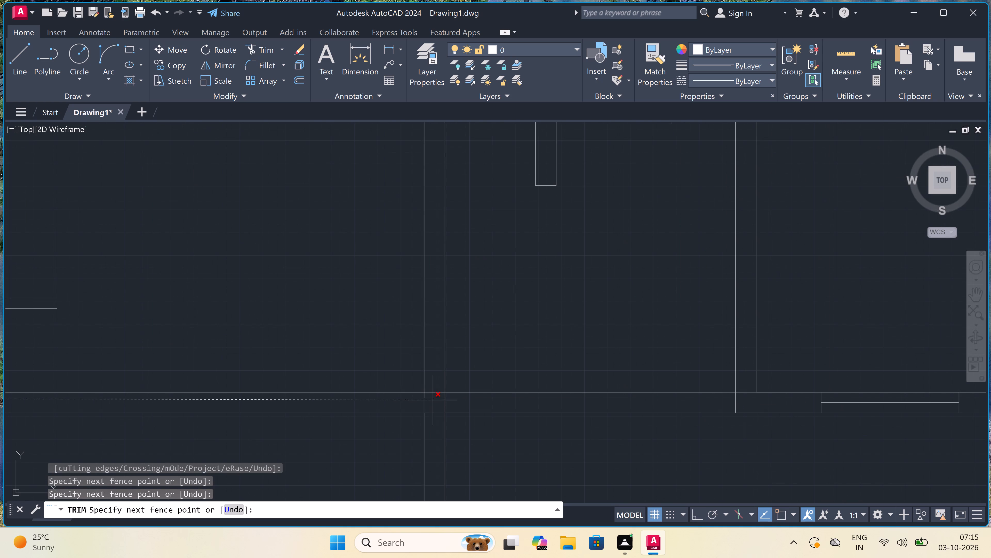
click(433, 396)
click(433, 398)
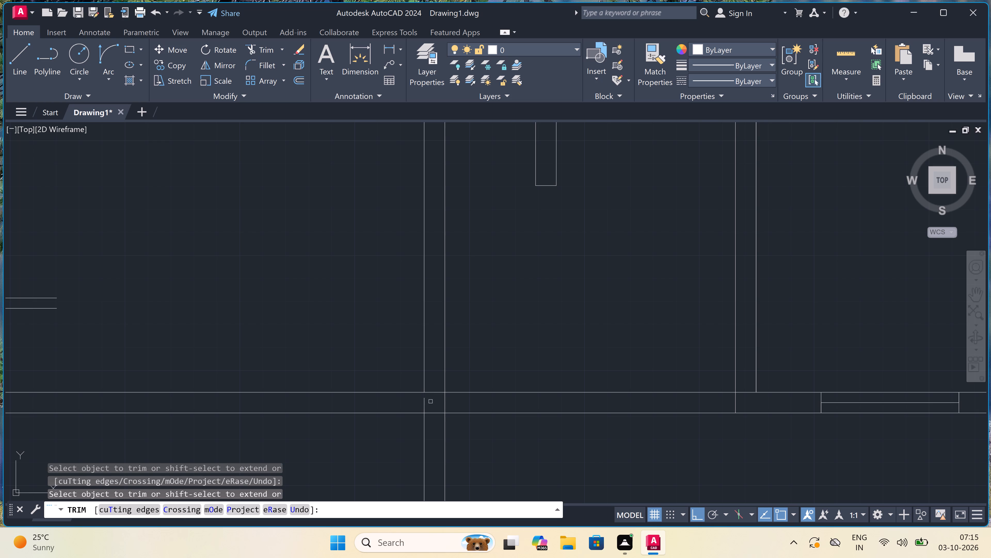
click(430, 401)
click(394, 403)
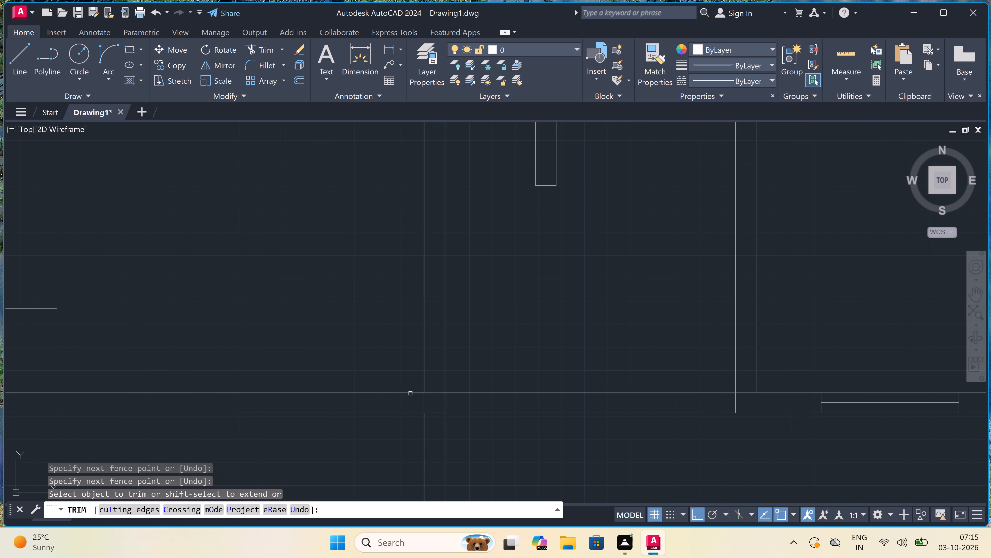
Trim both faces of the left wing's east wall and the west wall's inner face below the bottom wall.
scroll(467, 375, down, 2)
scroll(503, 375, down, 1)
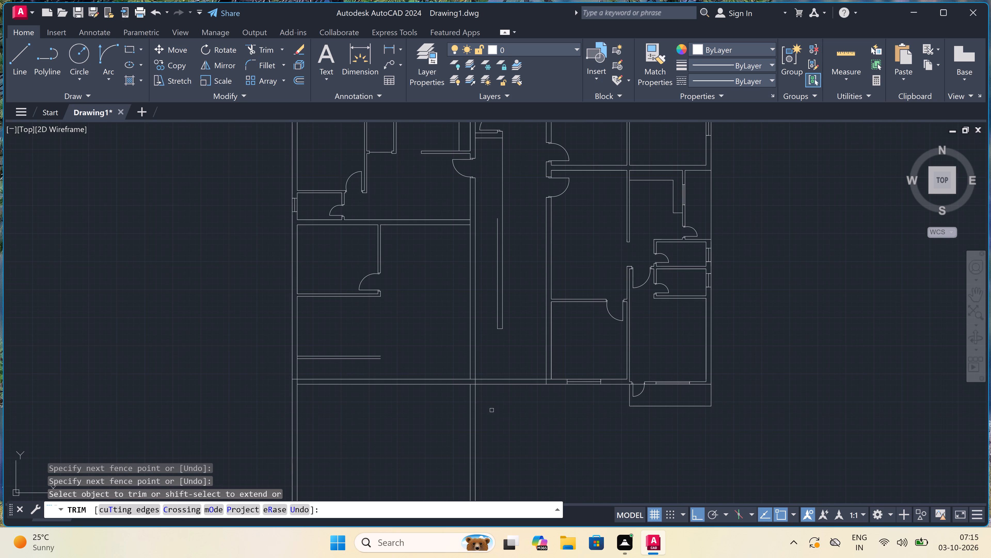
click(494, 410)
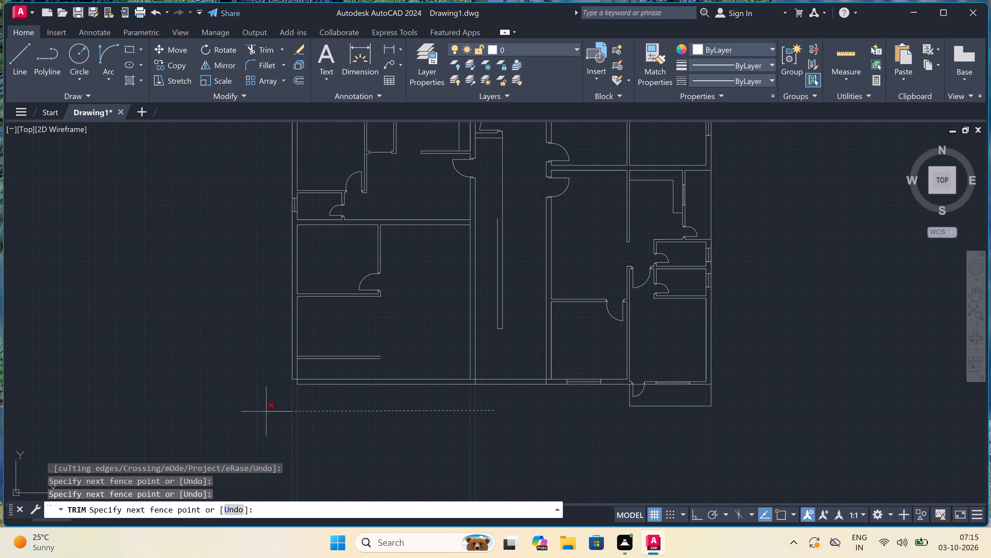
scroll(294, 411, up, 3)
click(294, 410)
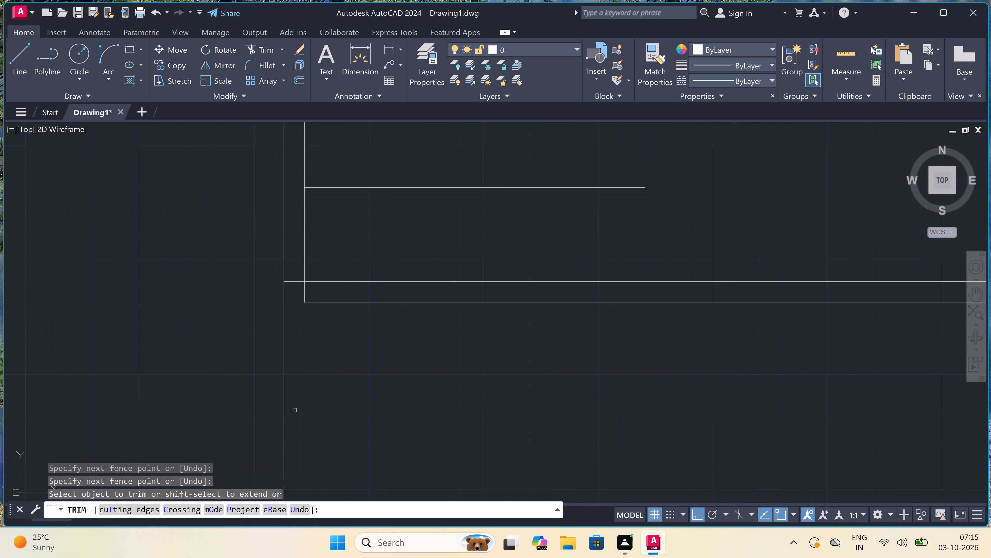
Extend the bottom wall's lower face west to the outer face of the left wing's west wall.
key(Escape)
key(e)
key(x)
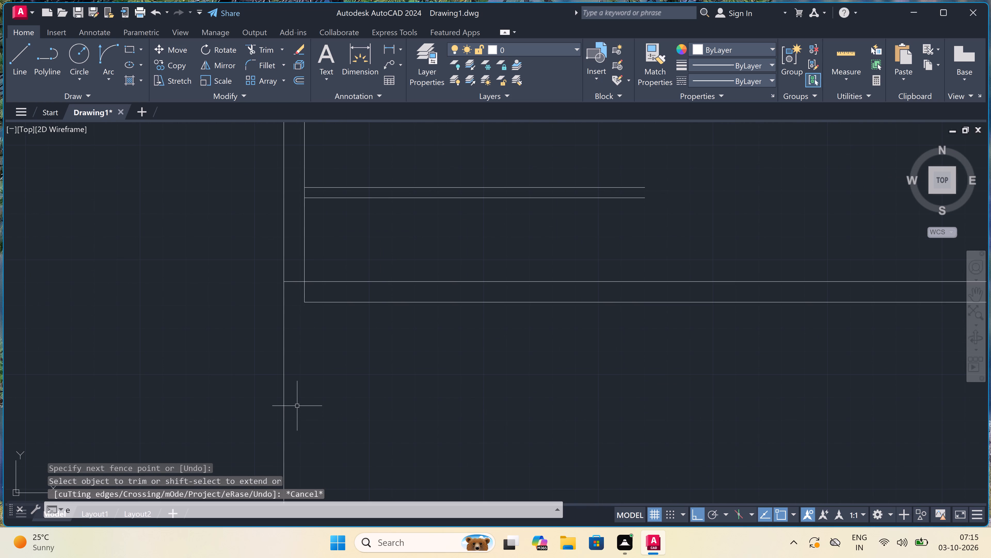
key(space)
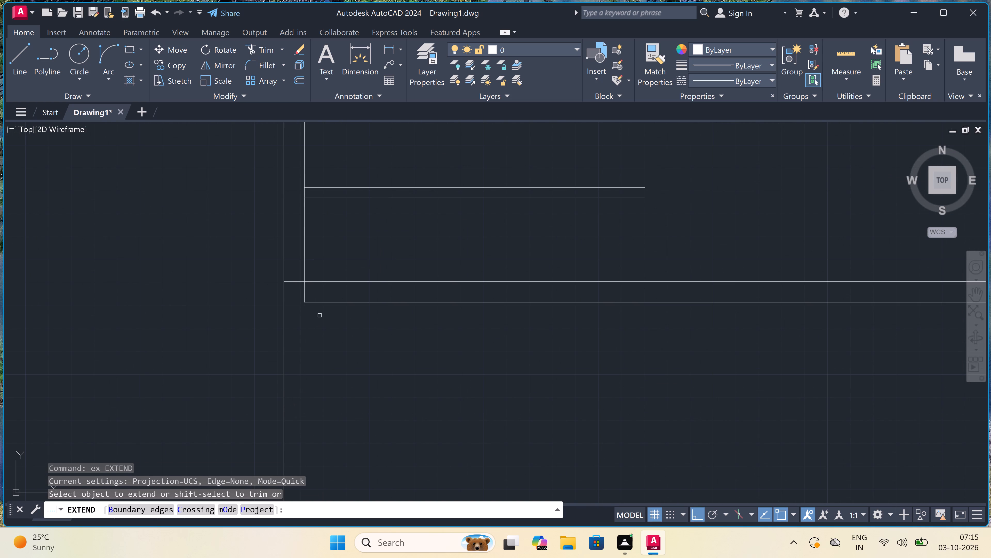
click(322, 295)
double_click(318, 348)
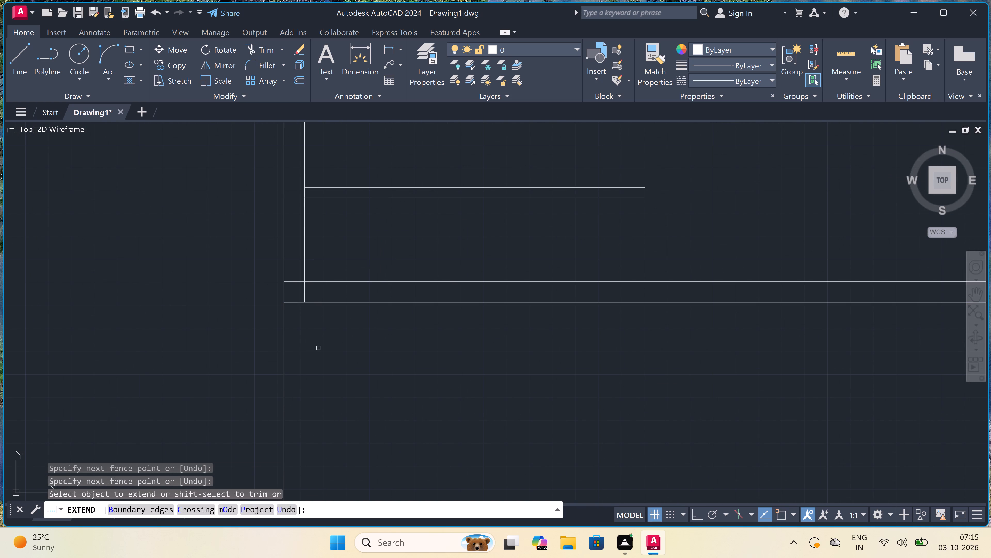
Trim the west wall's outer face where it runs below the bottom wall.
key(Escape)
text(tr)
key(space)
click(319, 348)
click(173, 352)
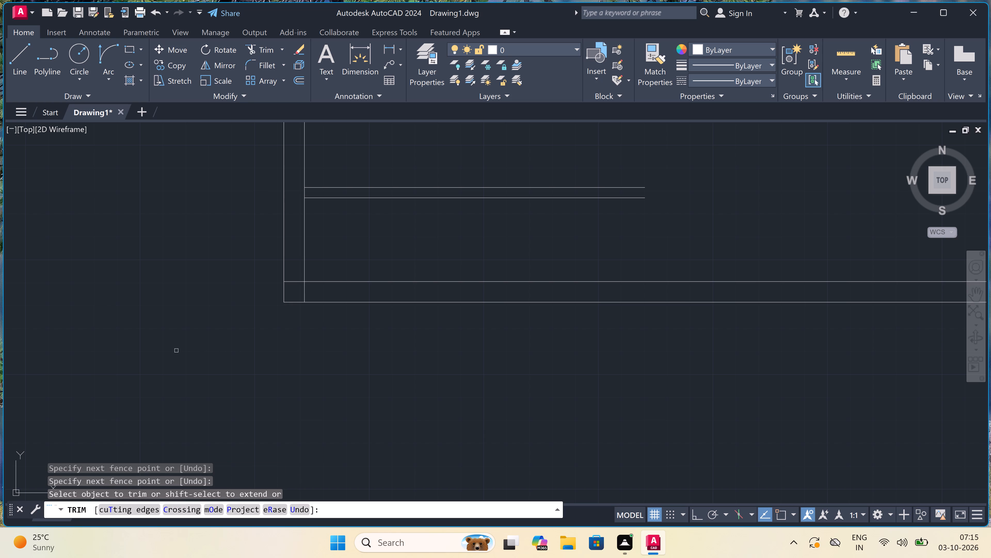
Trim the overlapping inner wall faces inside the left wing's southwest corner to leave a clean corner.
scroll(301, 311, up, 3)
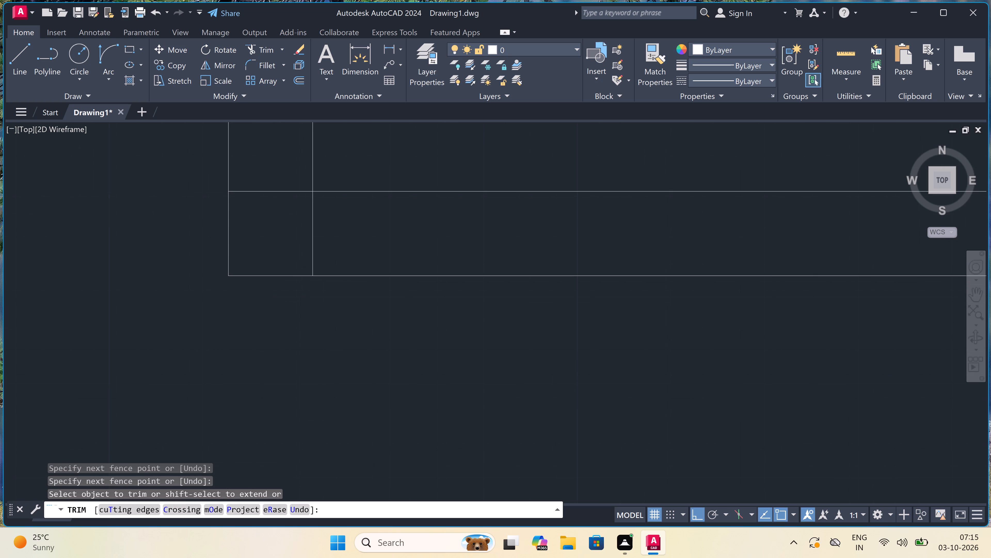
double_click(281, 187)
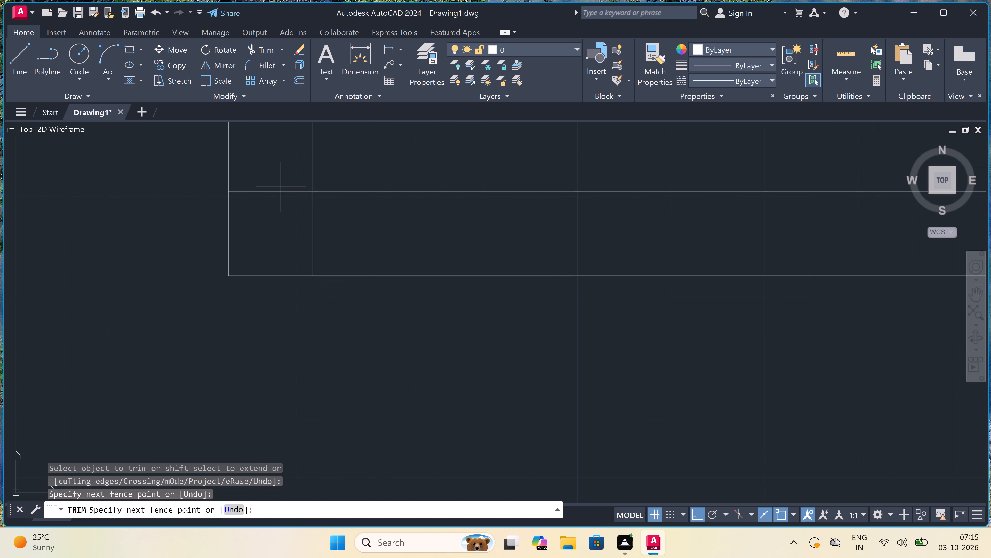
click(283, 225)
click(284, 231)
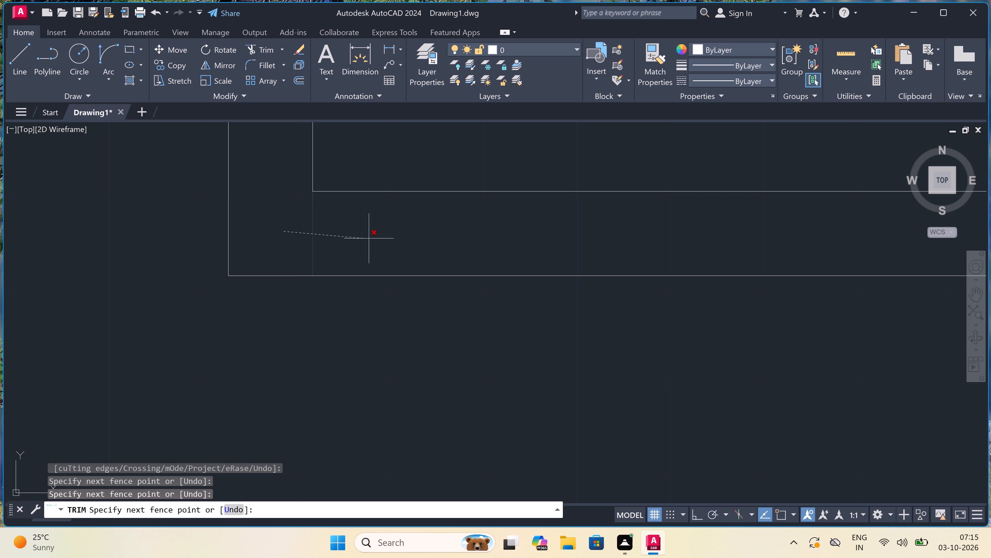
double_click(385, 240)
scroll(242, 346, down, 5)
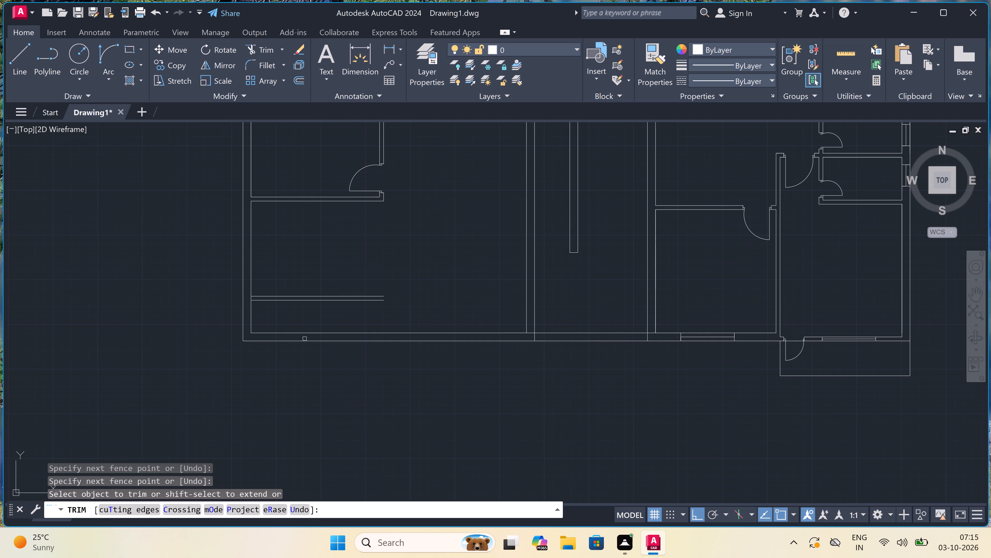
scroll(414, 301, down, 3)
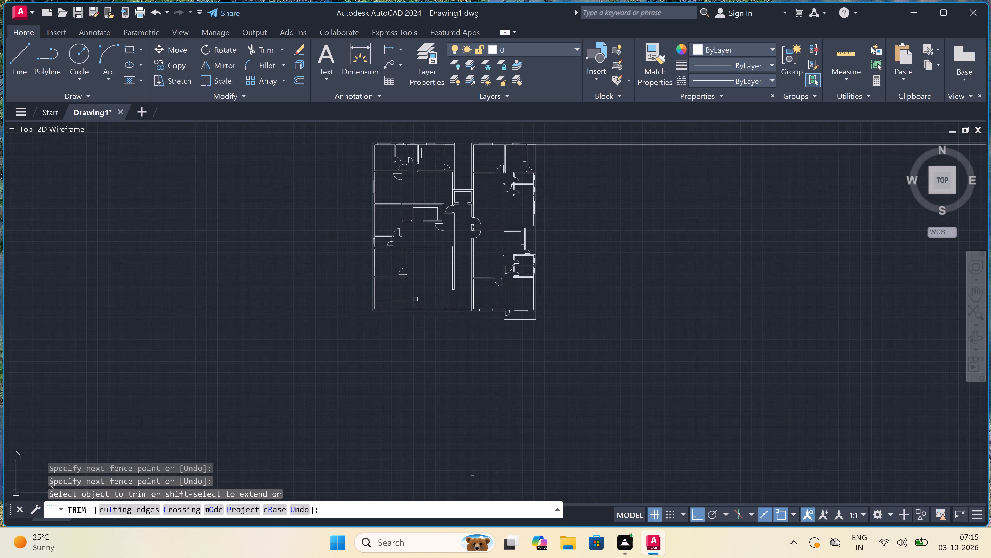
scroll(418, 281, up, 2)
key(Escape)
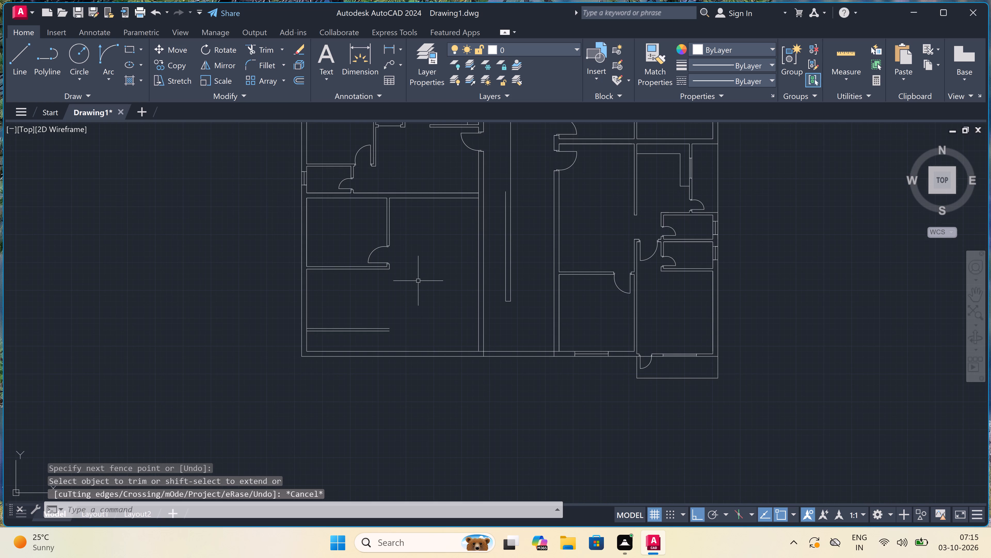
Draw lines from the left wing's inner southeast corner 4' west, 8'4.5" north, and back east to the east wall's inner face.
text(l)
key(space)
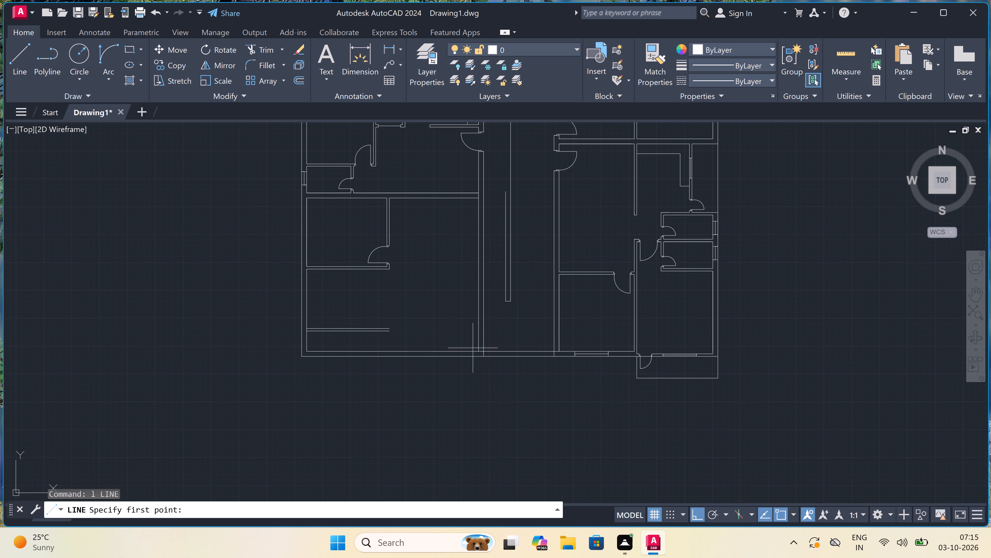
scroll(477, 346, up, 3)
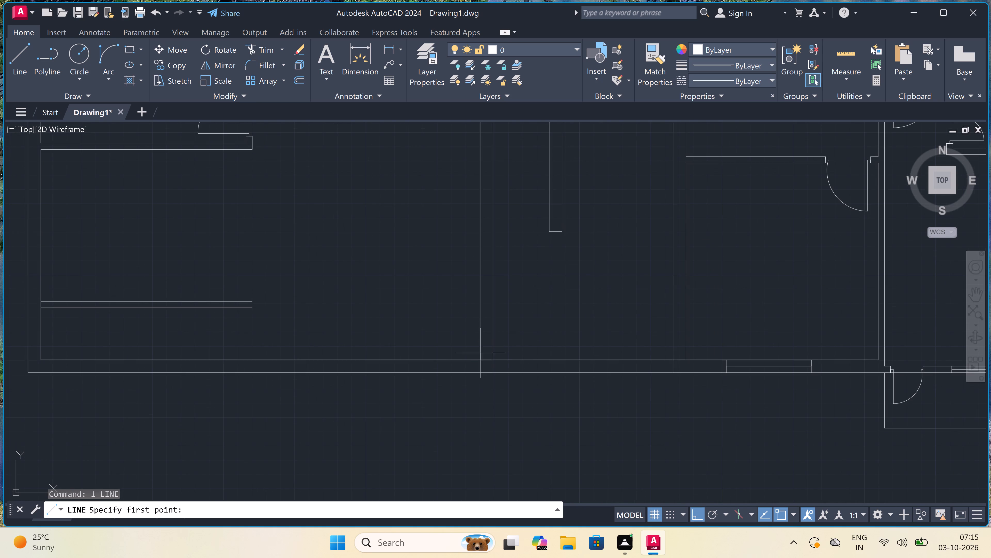
click(482, 360)
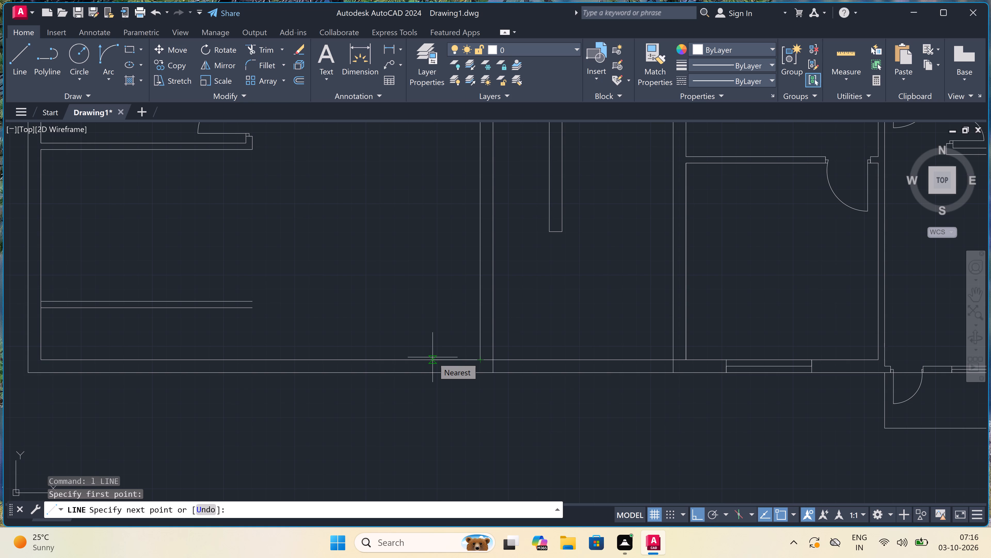
key(4)
text(')
key(space)
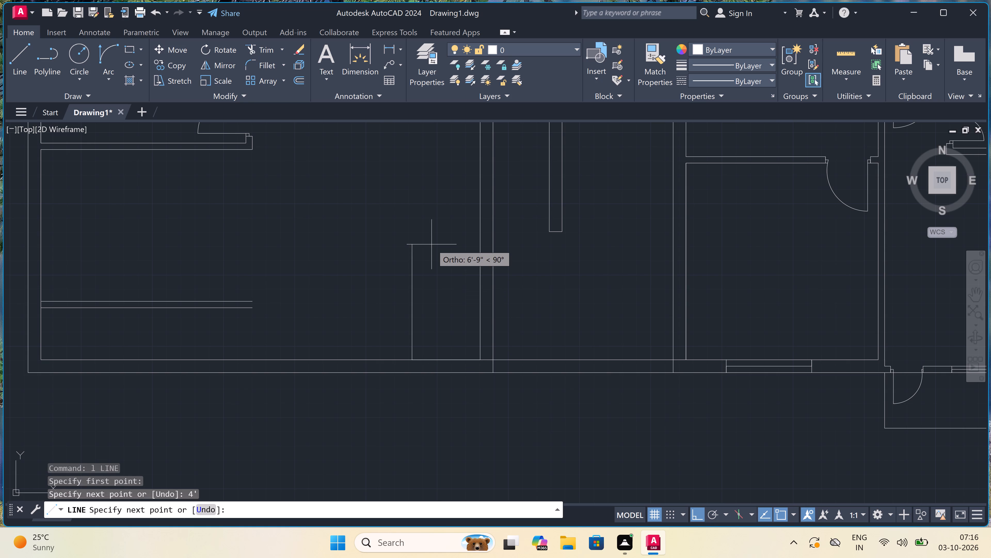
key(7)
key(BackSpace)
text(8')
text(4.5)
text(")
key(space)
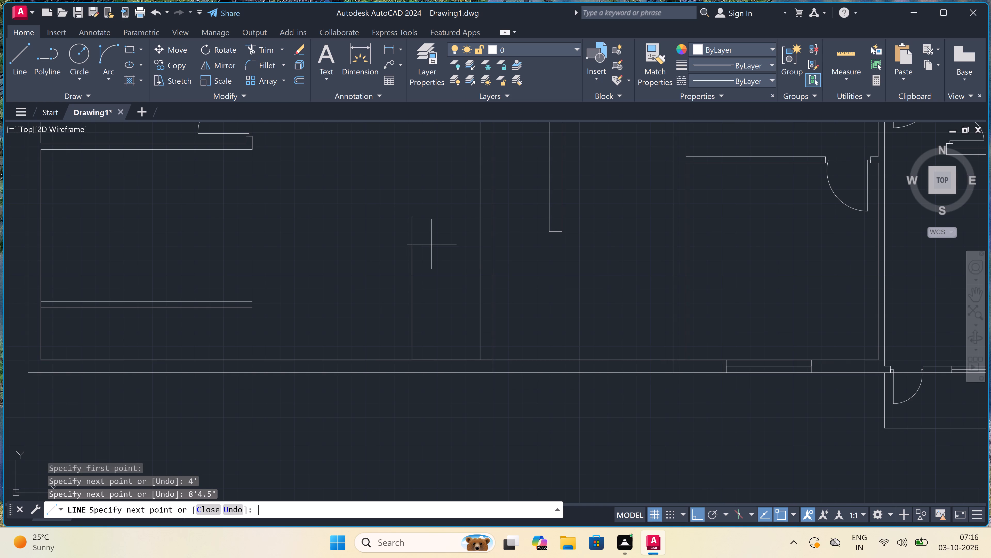
click(479, 214)
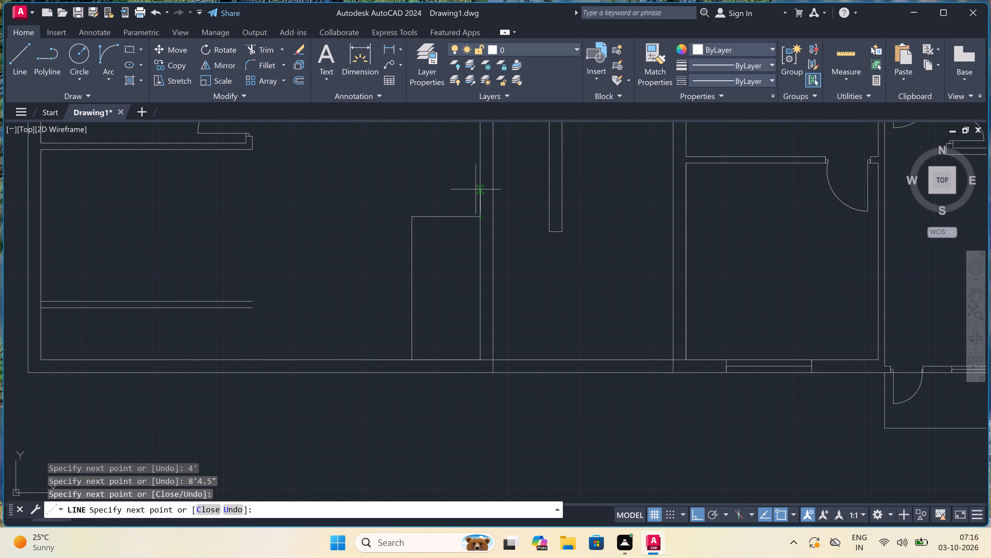
Draw the outer wall faces 4.5" north and 4.5" west of the new compartment, ending at the bottom wall's inner face.
text(4.5)
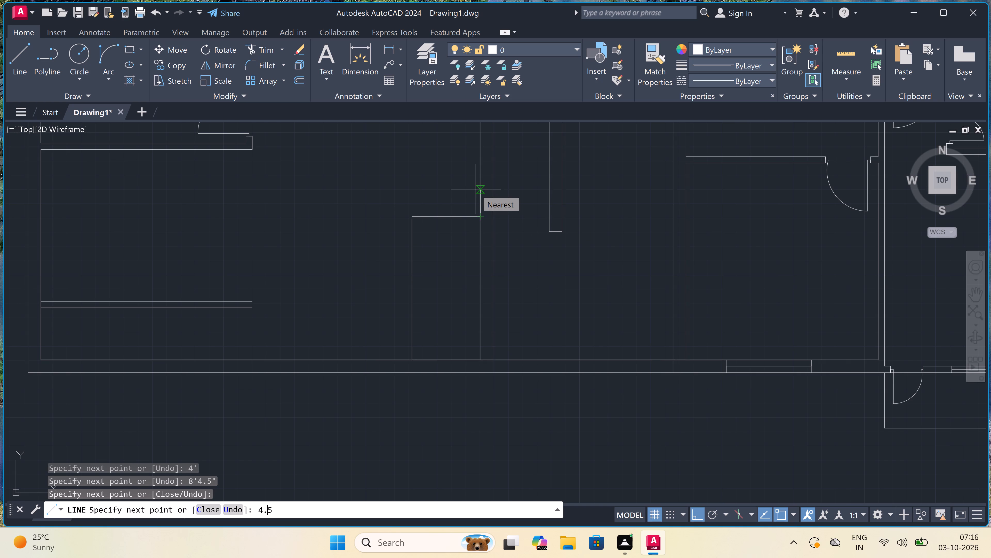
text(")
key(space)
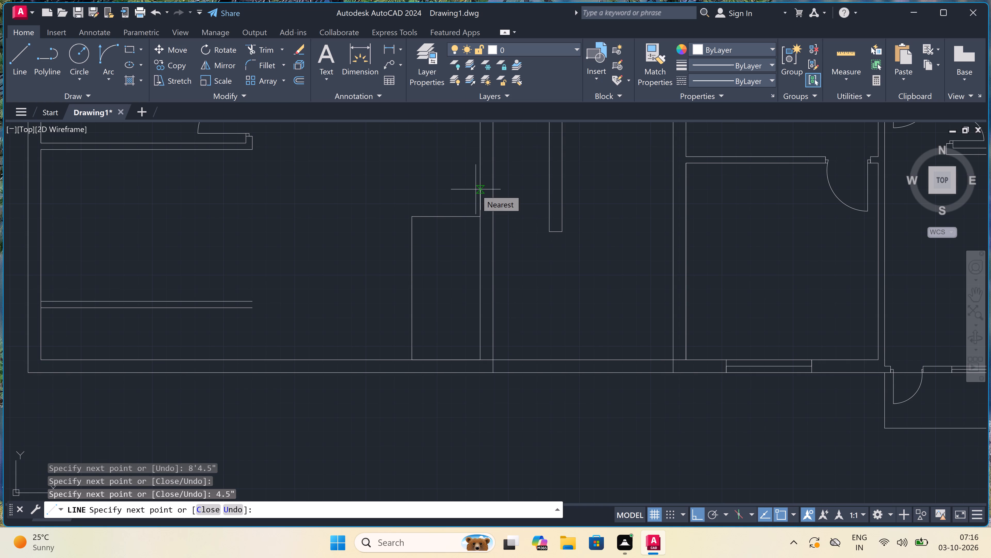
scroll(418, 210, up, 3)
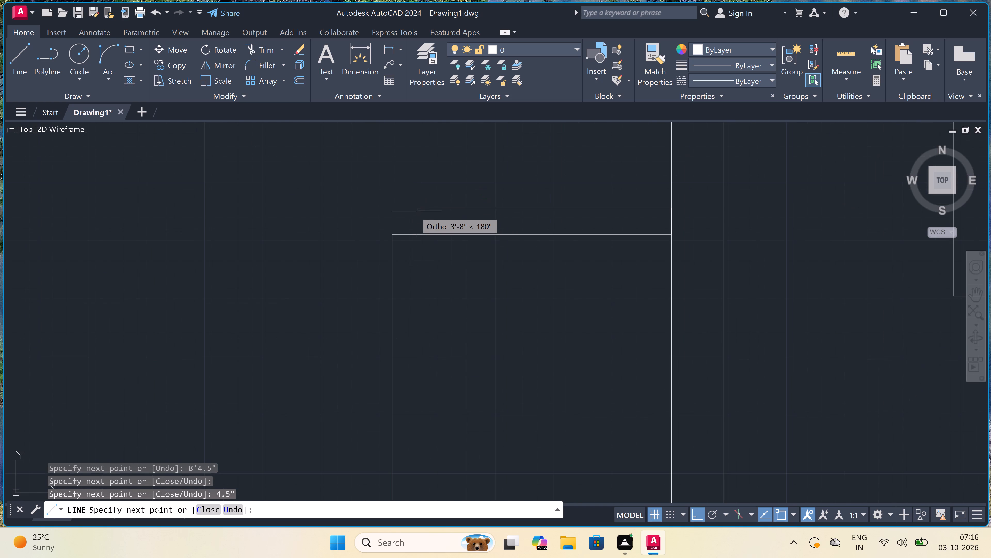
double_click(389, 208)
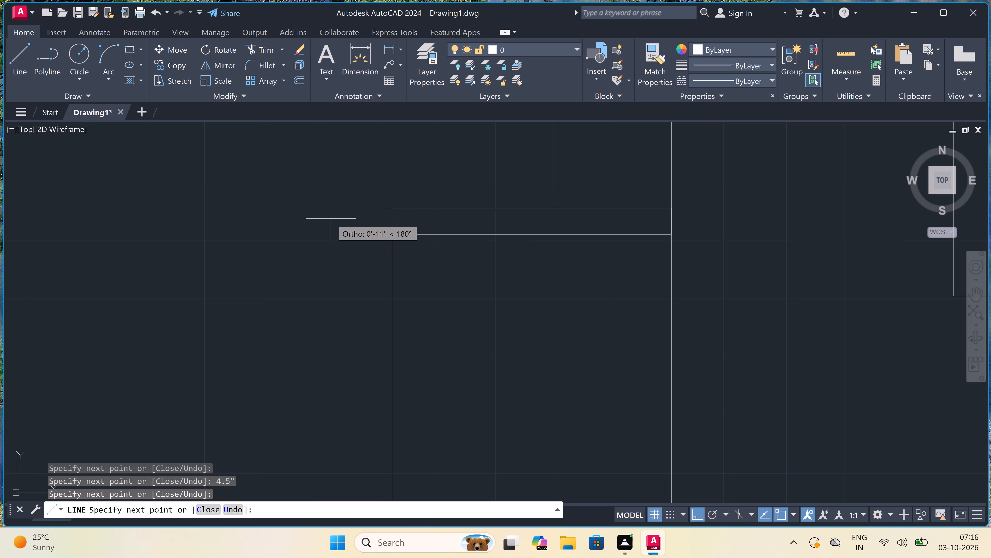
text(4.5)
text(")
key(space)
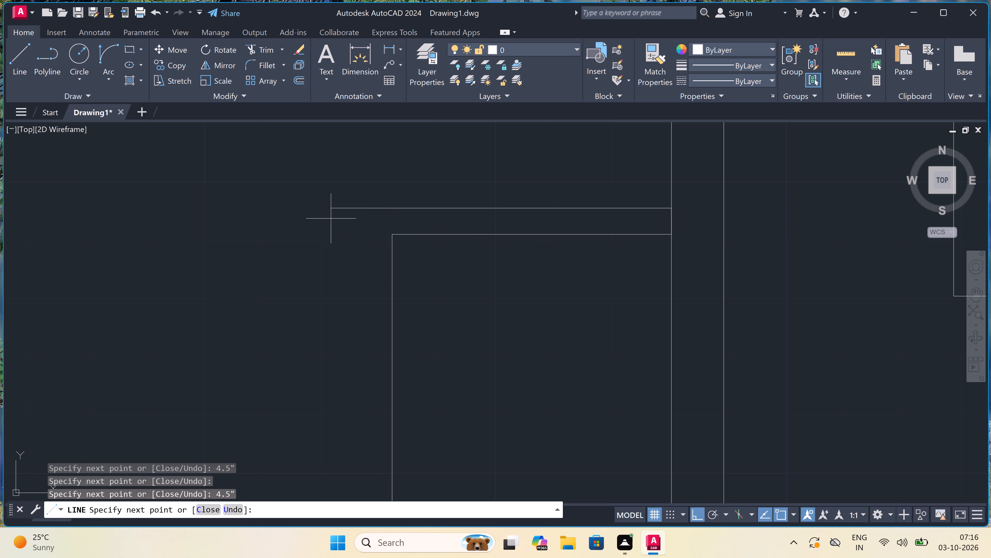
scroll(333, 218, down, 5)
scroll(338, 266, up, 4)
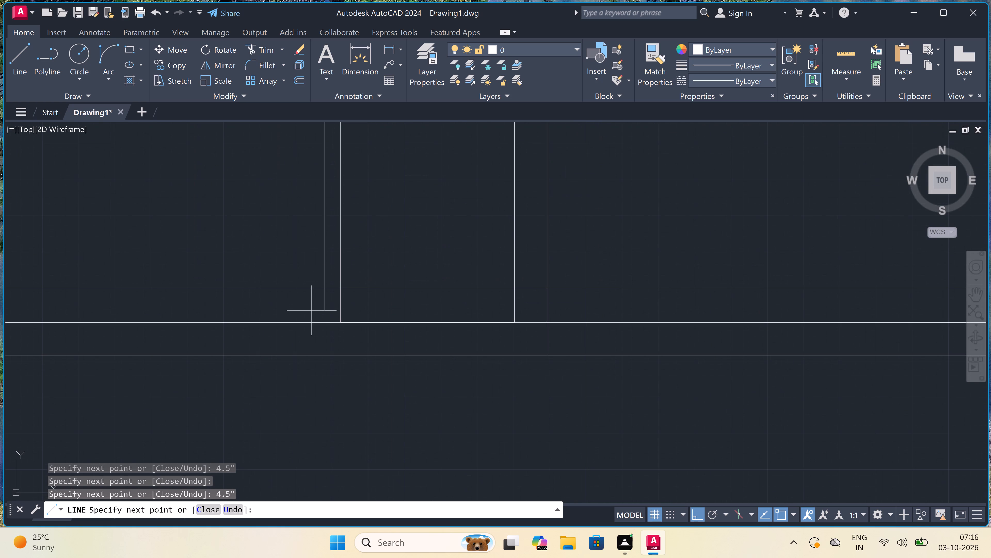
click(323, 320)
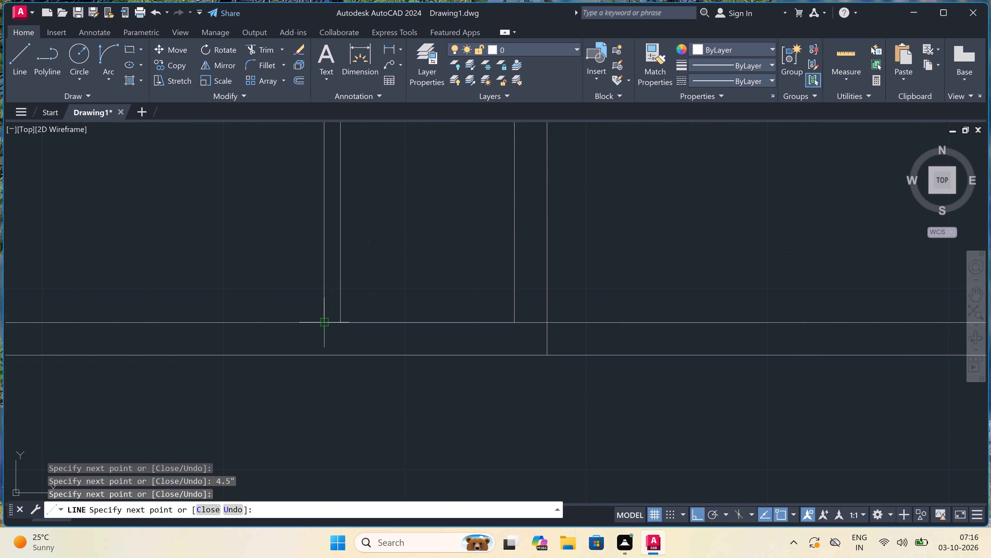
Outline a second compartment 4' wide west of the first, rising to the same top line and joining the first one's outer corner.
text(4')
key(space)
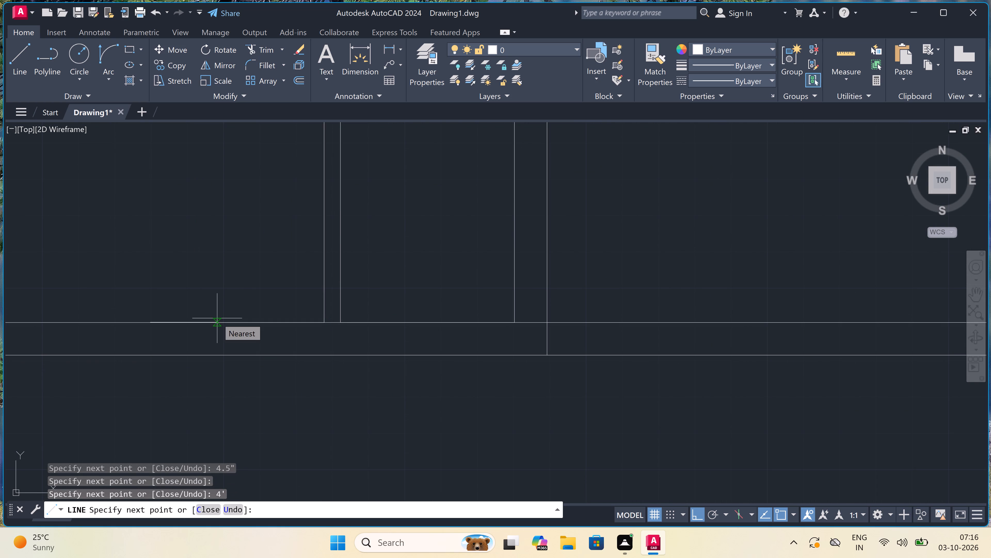
scroll(217, 318, down, 4)
scroll(211, 278, up, 2)
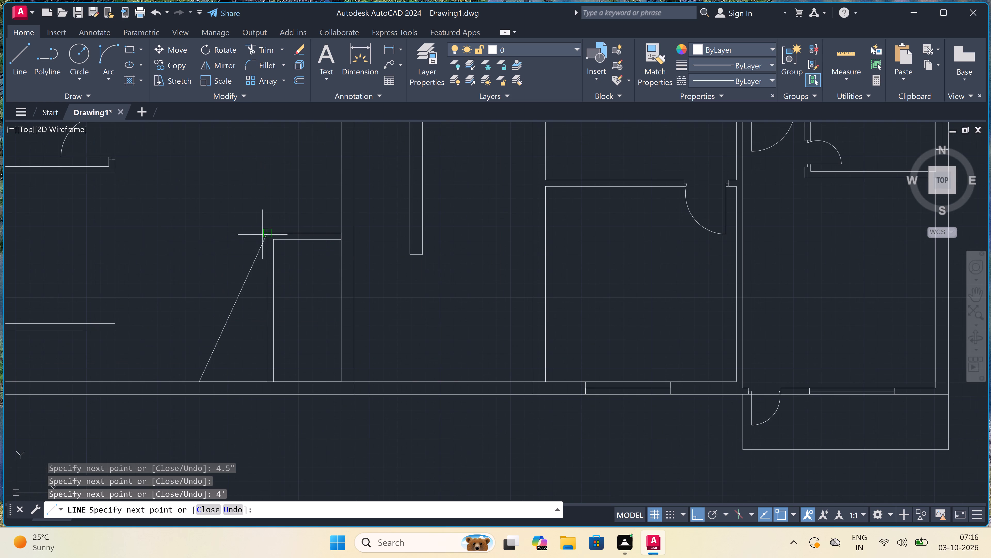
click(201, 232)
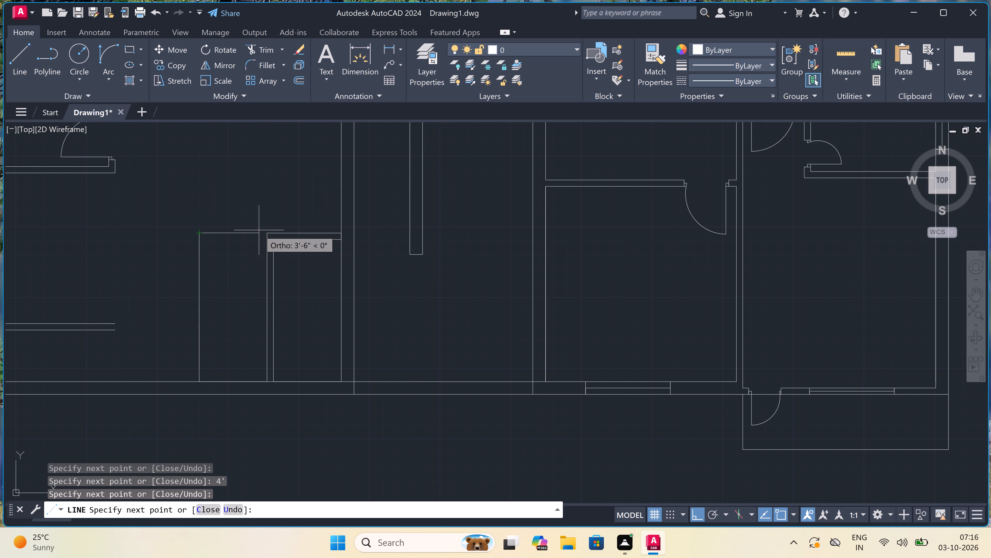
click(264, 233)
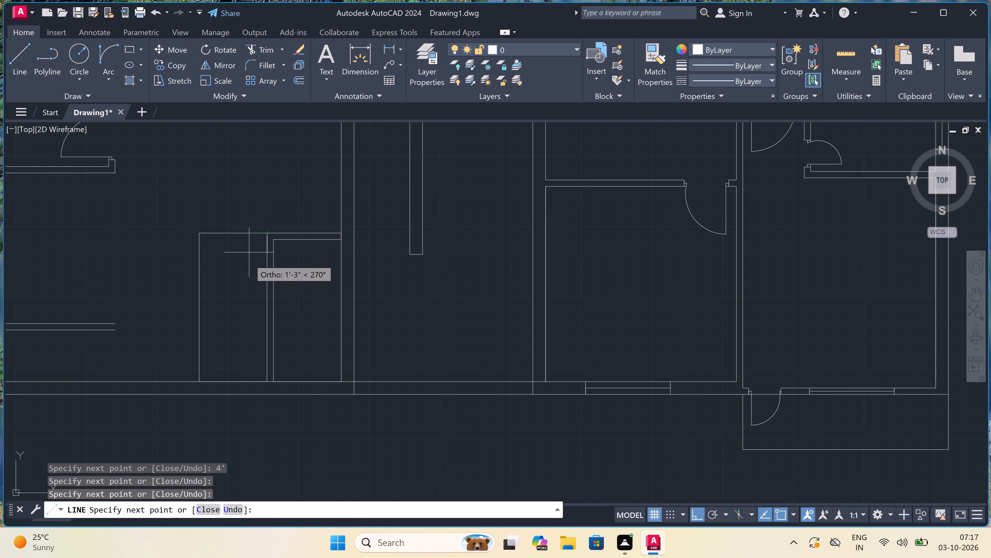
Draw the second compartment's 4.5" thick north and west walls, ending the west wall at the bottom wall's inner face.
text(4.5")
key(space)
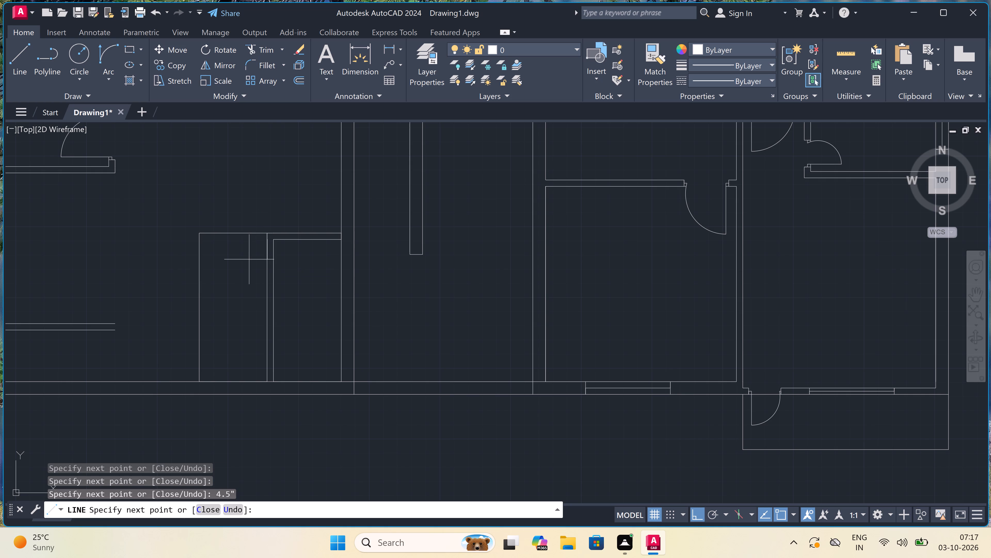
click(198, 239)
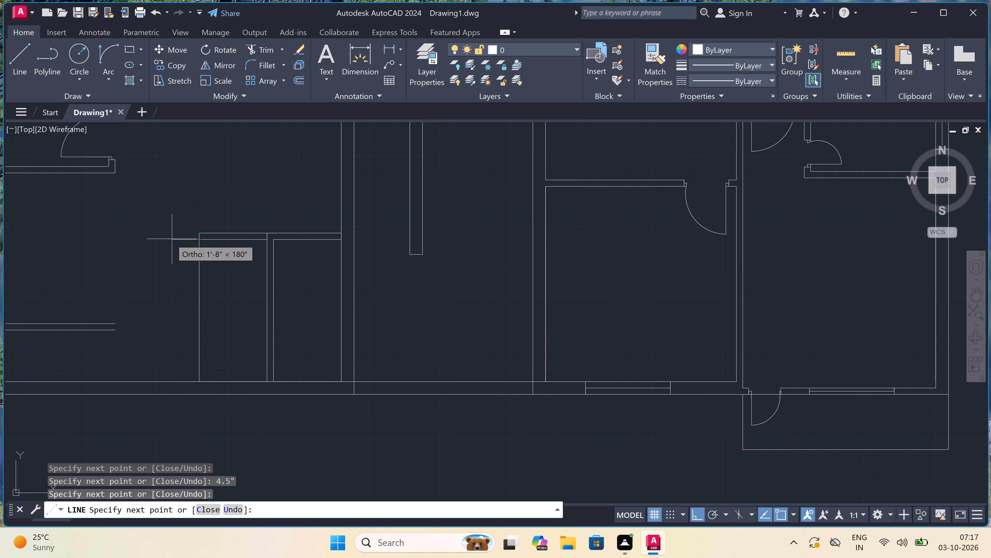
text(4.5")
key(space)
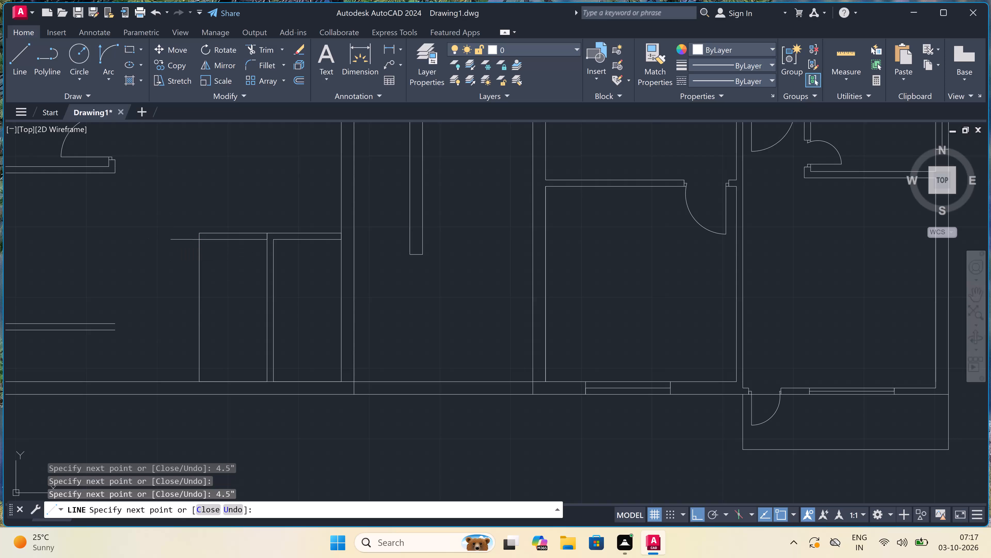
click(189, 382)
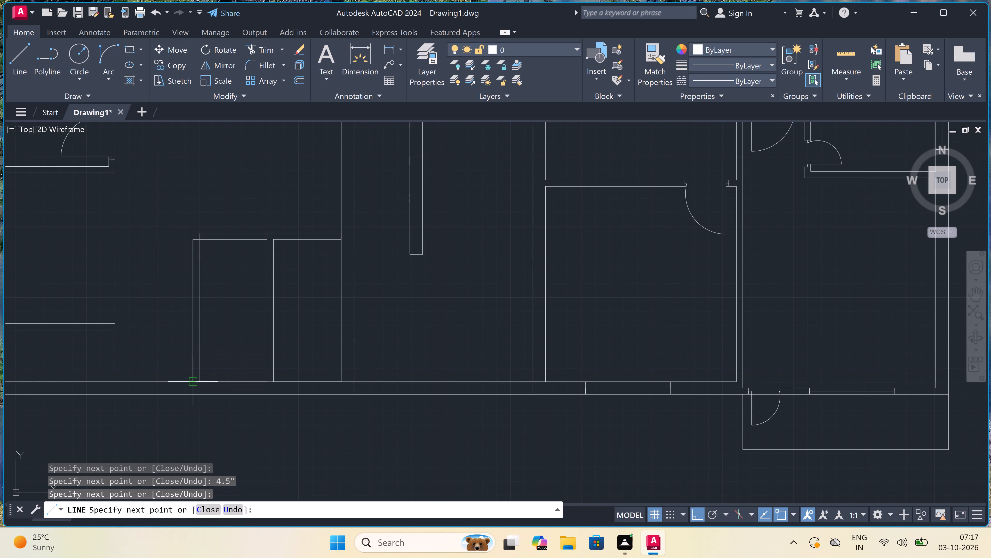
key(Escape)
Close the second compartment's outer northwest corner with lines joining the west wall's outer face to the north wall's outer face.
scroll(194, 241, up, 3)
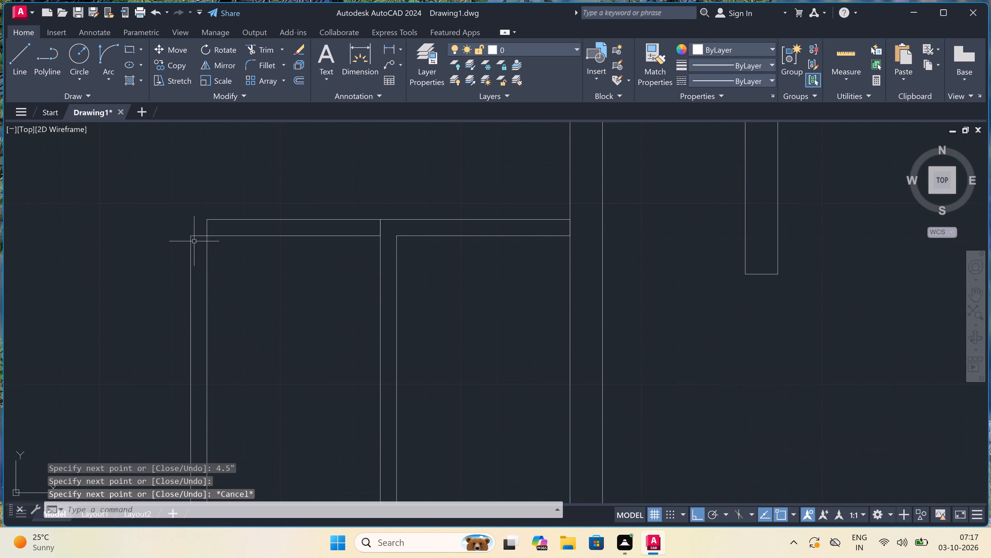
scroll(187, 205, up, 2)
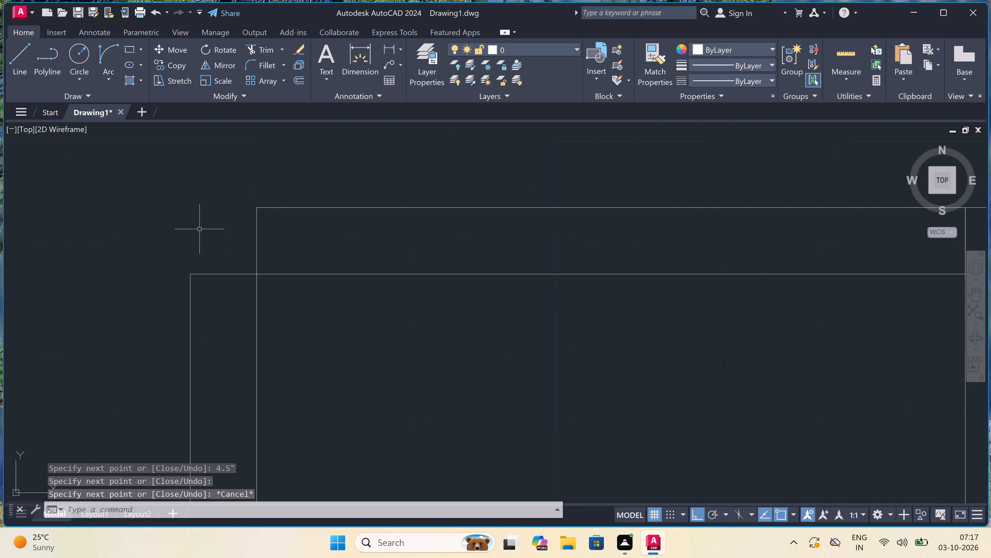
key(space)
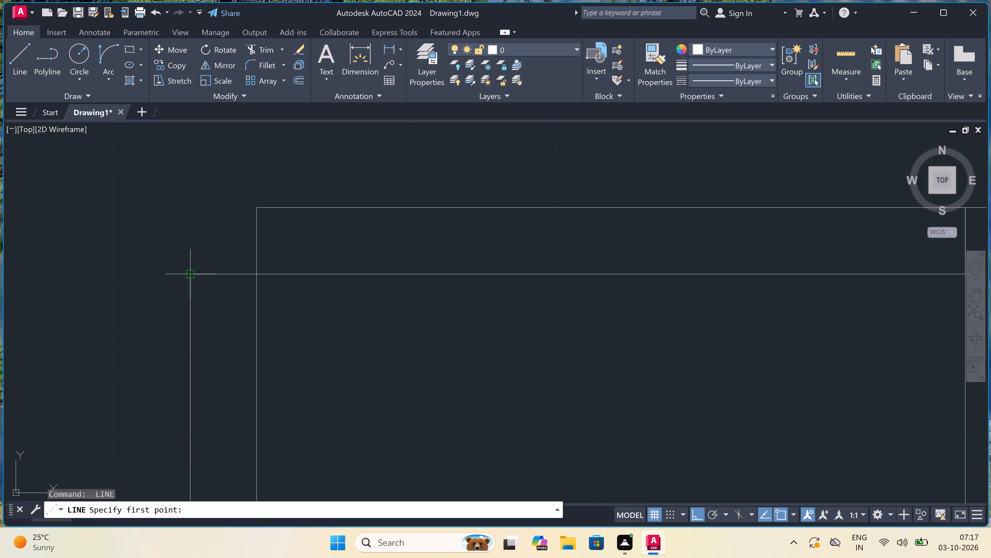
click(193, 272)
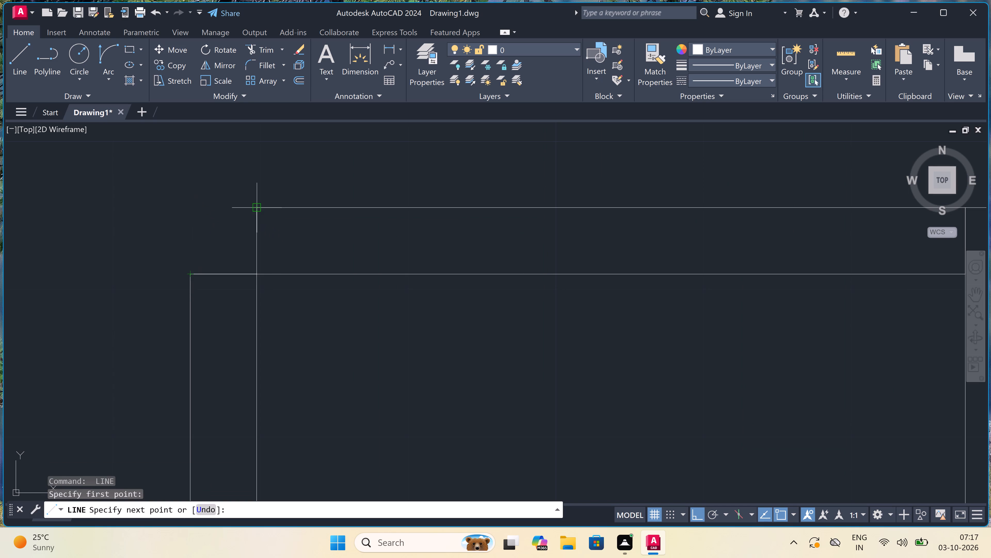
click(187, 208)
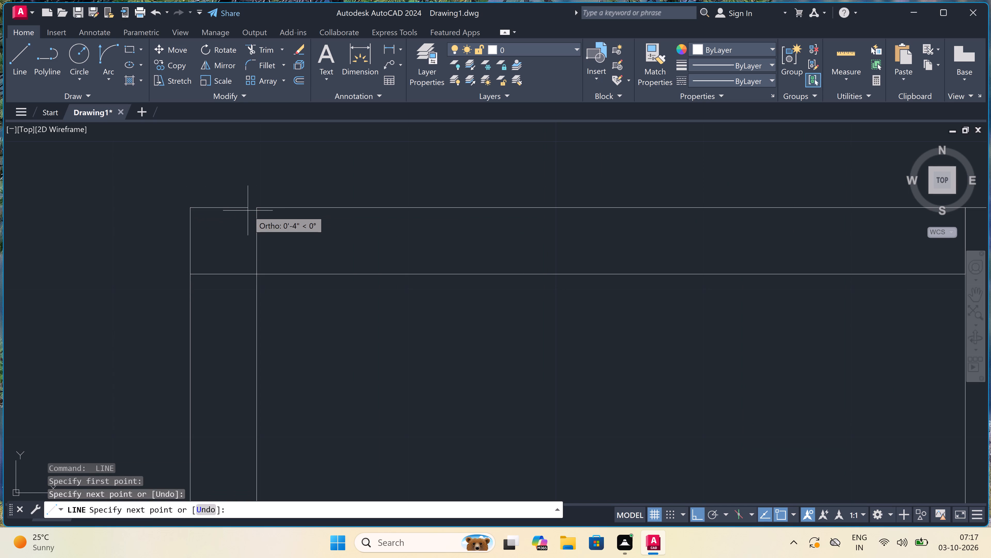
click(262, 207)
key(Escape)
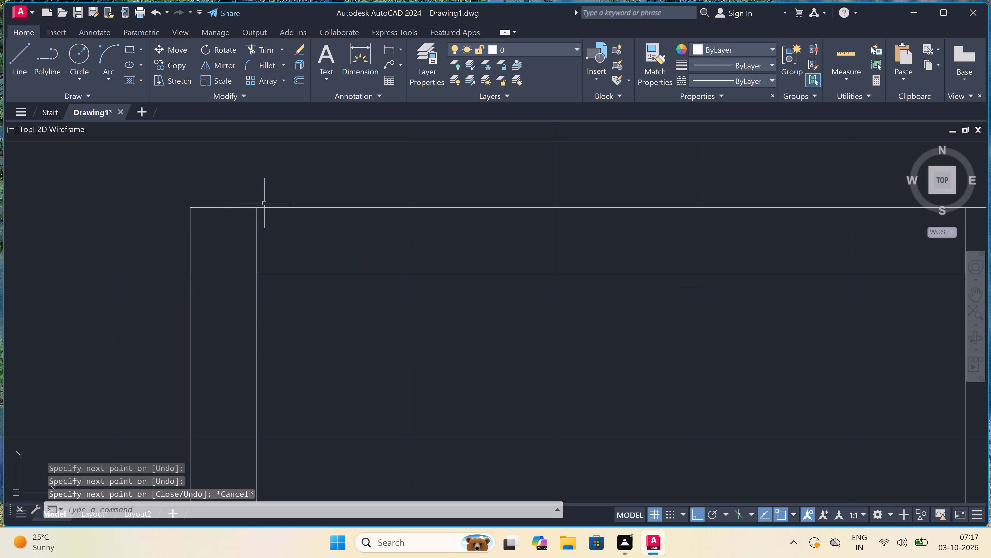
Trim the overlapping inner wall faces inside the second compartment's northwest corner.
text(tr)
key(space)
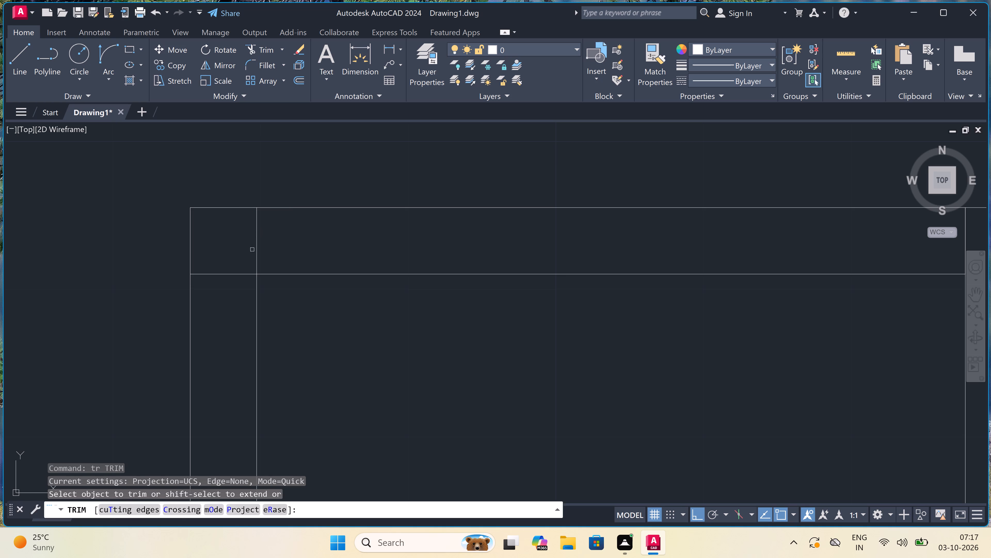
click(251, 250)
click(294, 236)
click(241, 244)
click(214, 296)
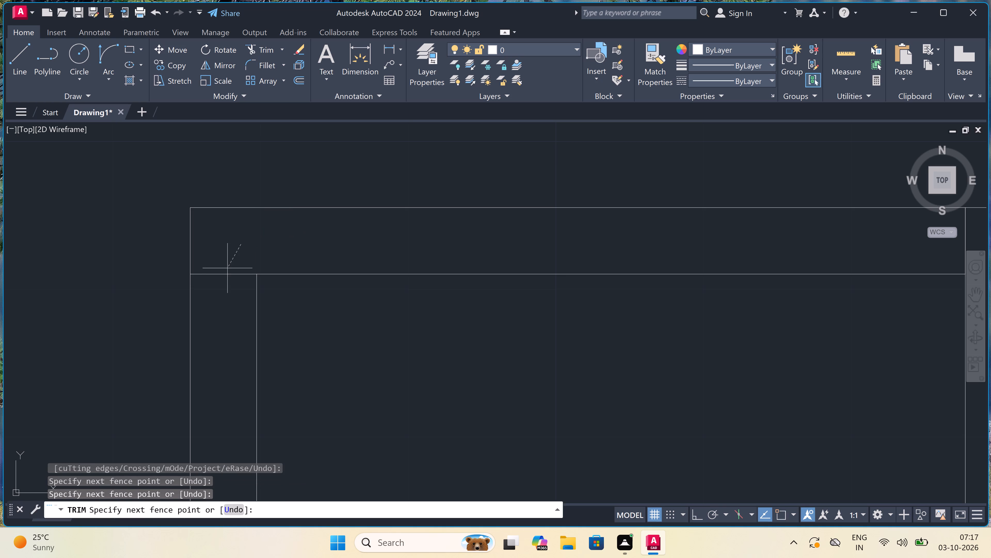
scroll(247, 254, down, 5)
scroll(294, 258, up, 2)
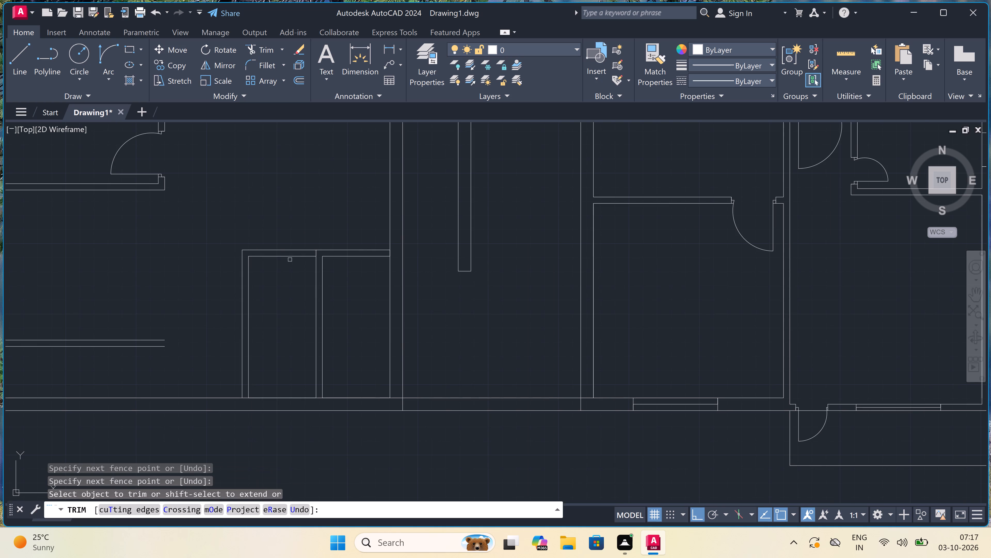
Trim the partition line crossing the north wall's thickness where the wall between the two compartments meets it.
scroll(328, 249, up, 1)
click(330, 249)
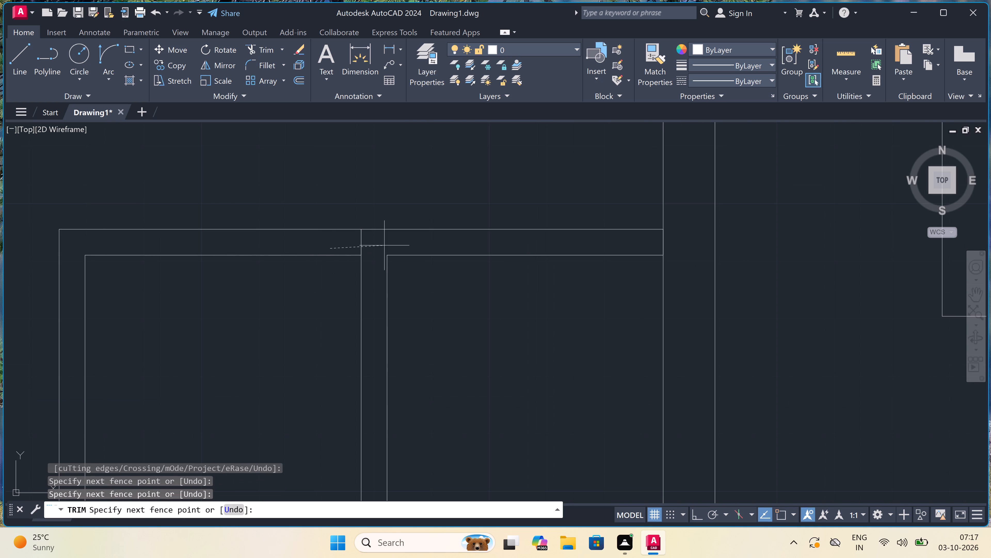
click(385, 245)
scroll(386, 245, down, 3)
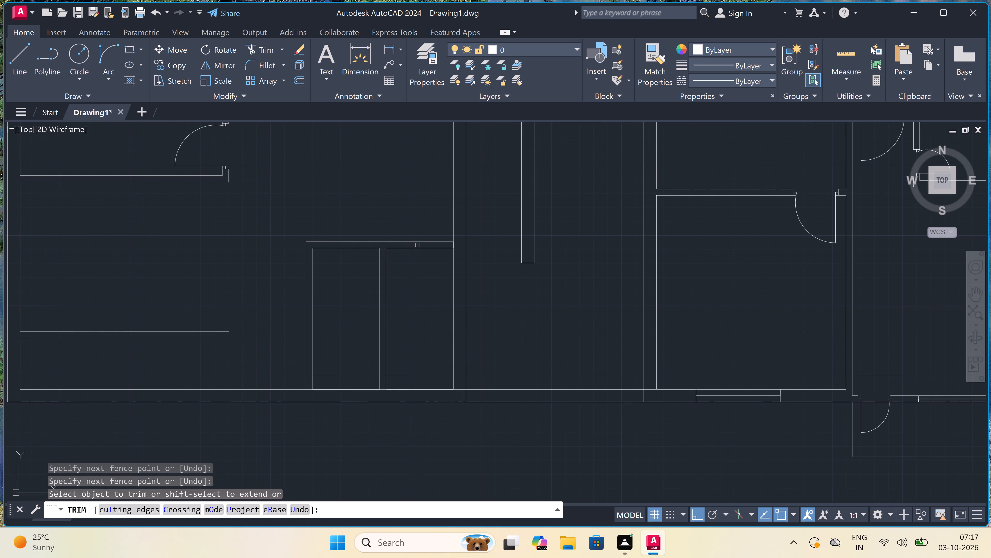
scroll(428, 242, up, 2)
scroll(451, 249, down, 3)
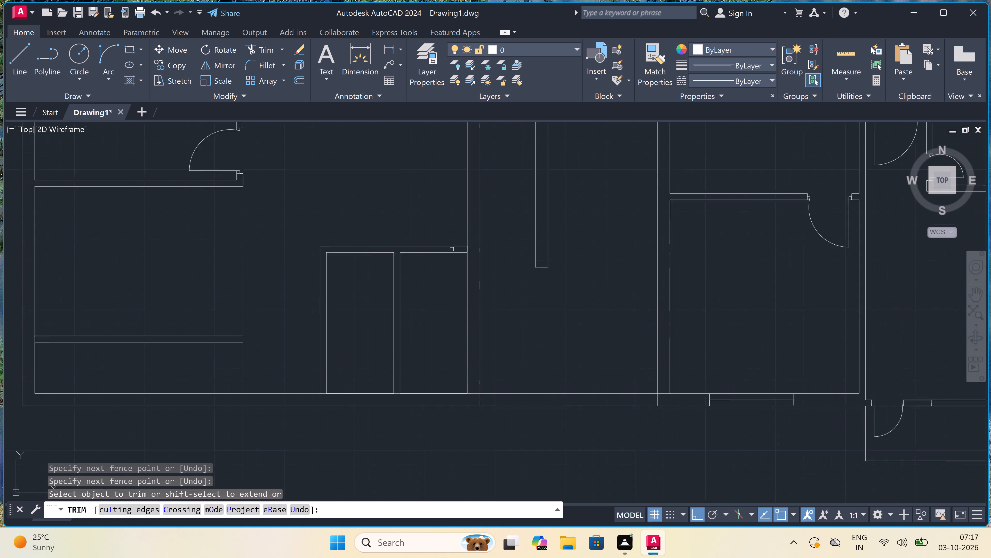
scroll(453, 250, down, 2)
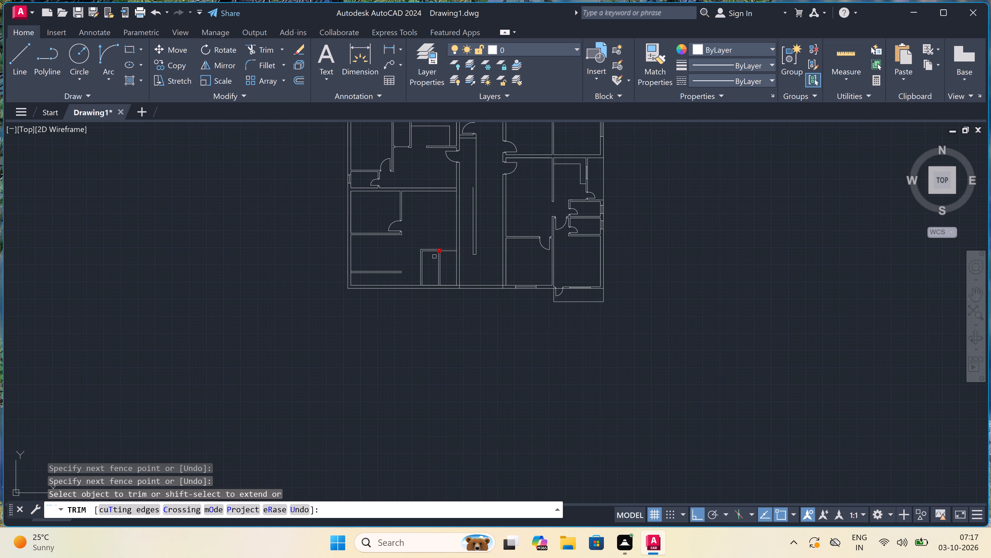
scroll(388, 271, down, 3)
scroll(393, 265, up, 3)
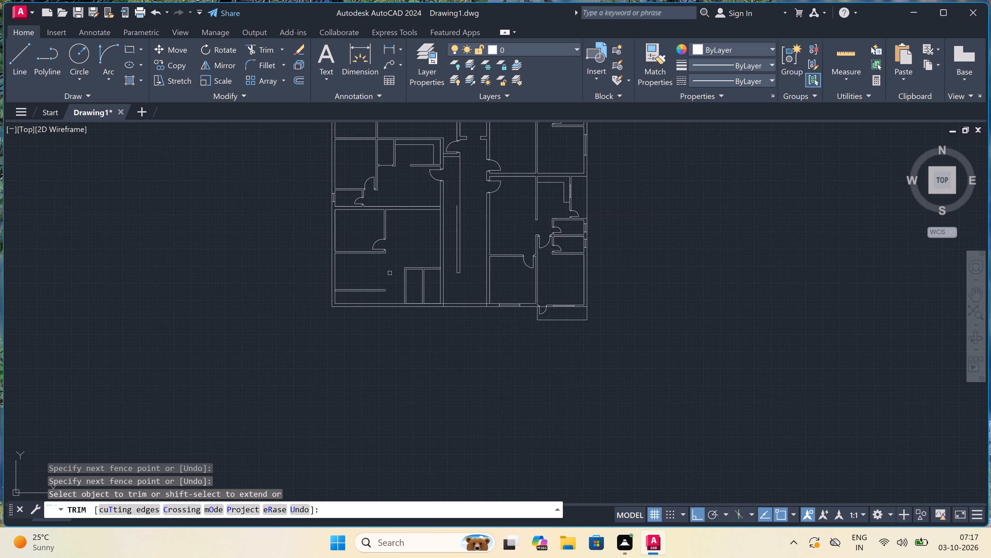
scroll(383, 281, up, 2)
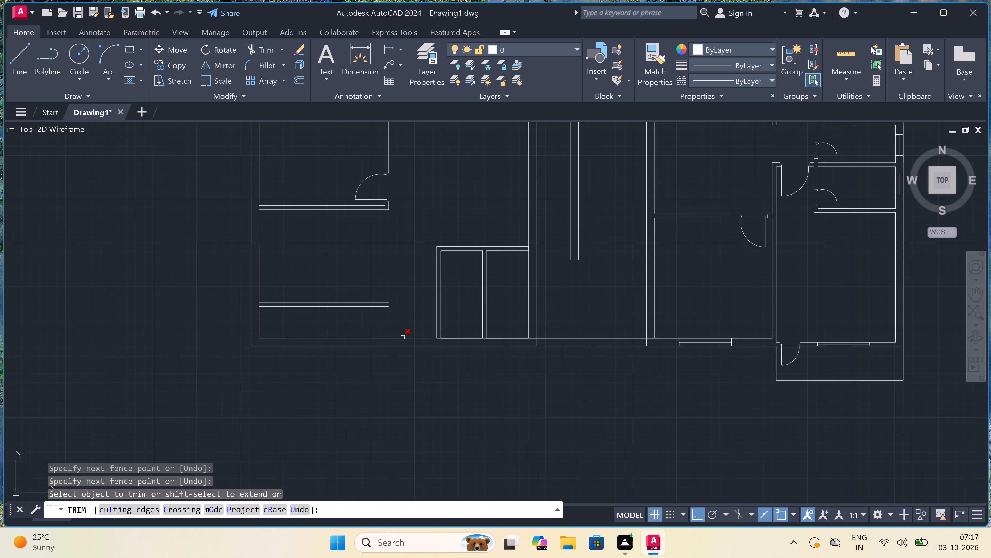
key(Escape)
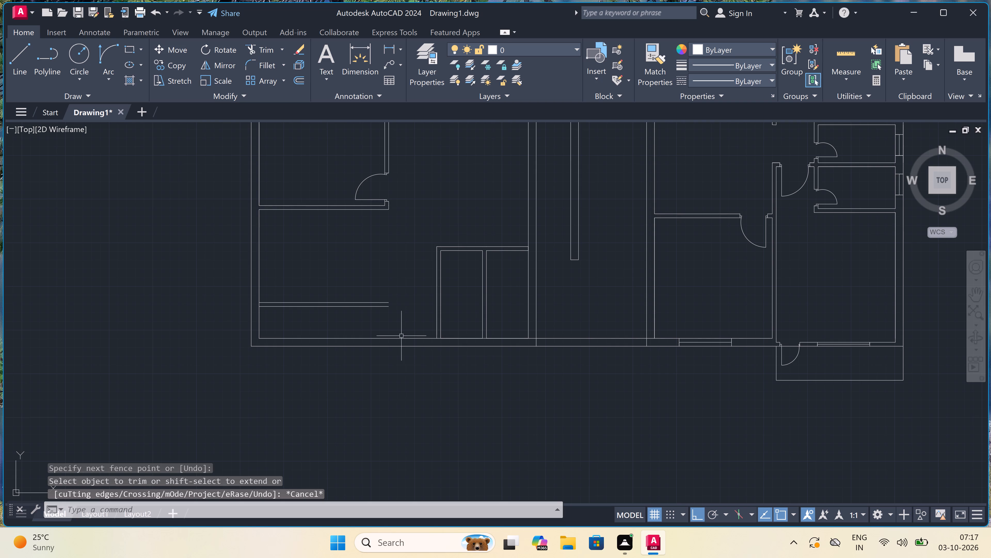
Draw a line 10' east along the partition's lower face, then north, 4.5" east, and down to the bottom wall's inner face.
text(l)
key(space)
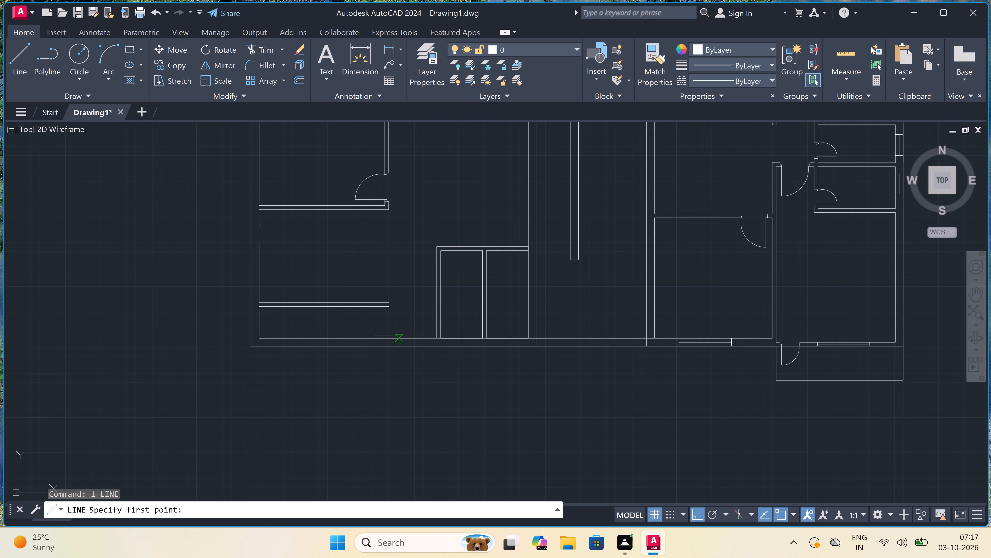
double_click(256, 306)
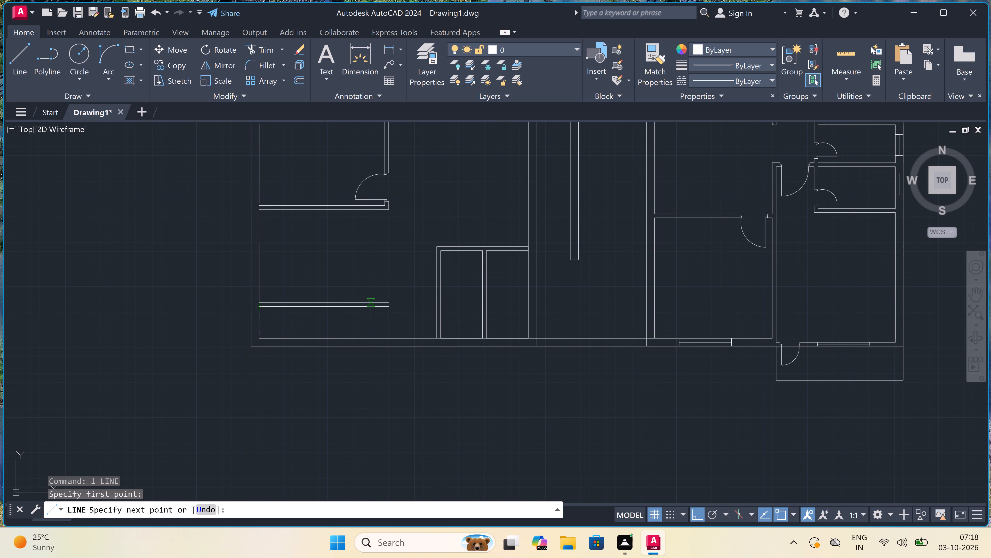
key(1)
text(0')
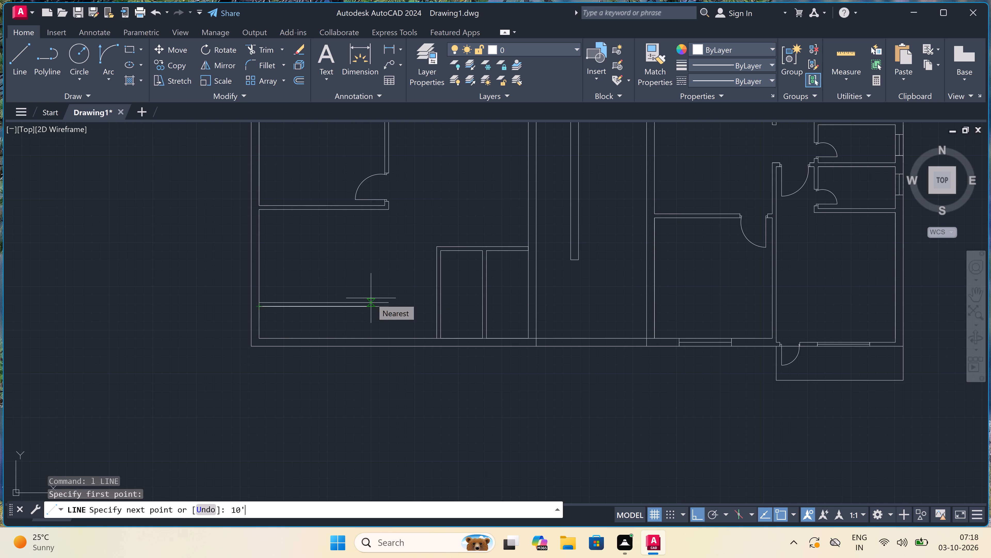
key(space)
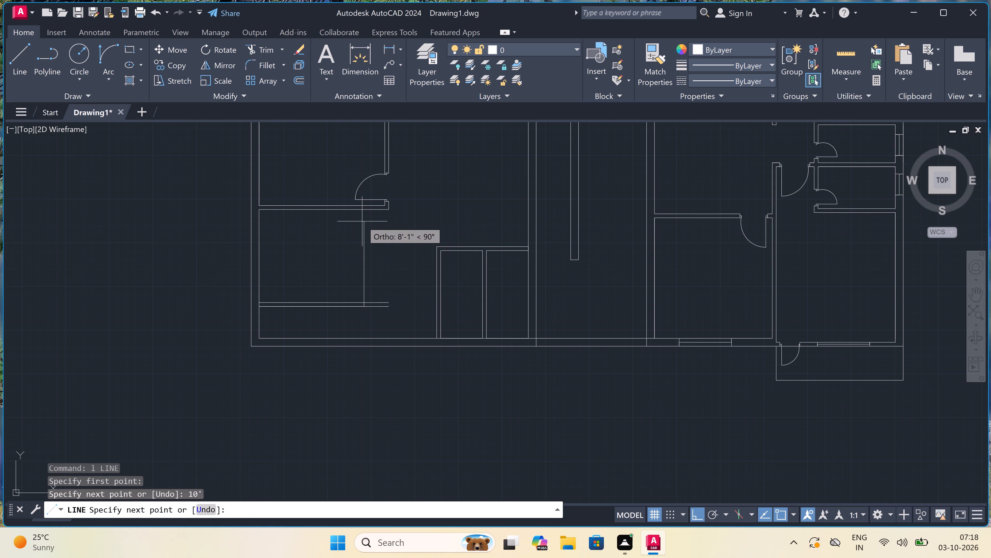
click(364, 240)
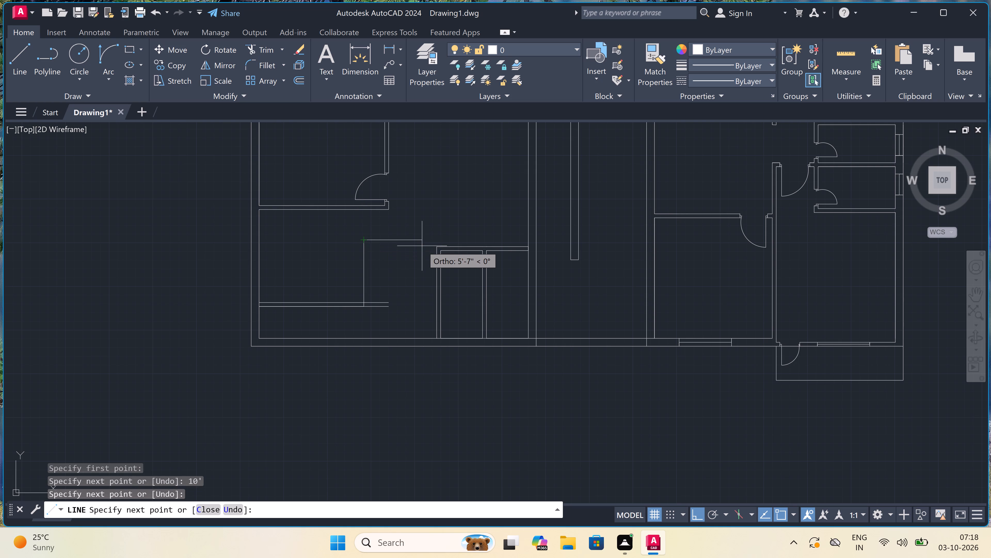
key(4)
text(.5)
text(")
key(space)
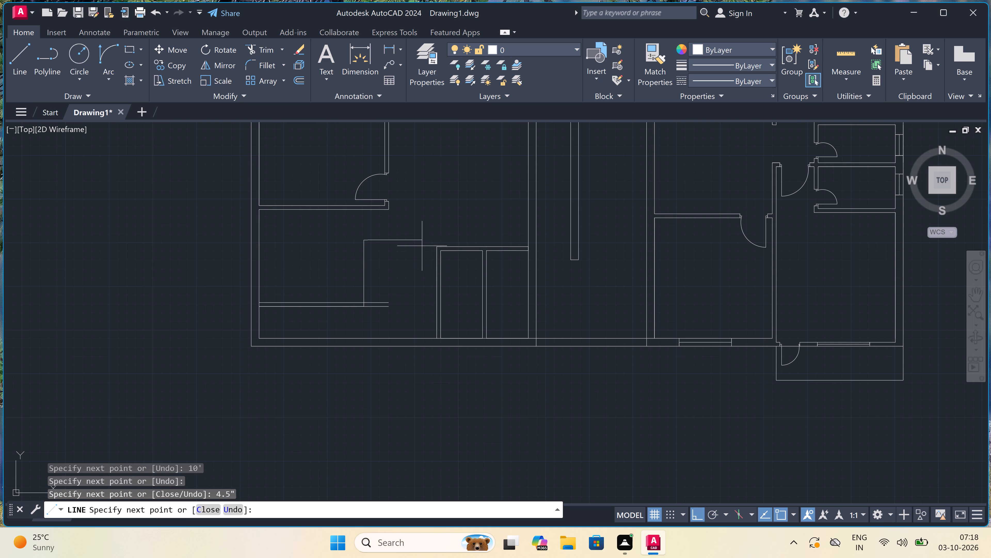
scroll(362, 335, up, 2)
click(375, 349)
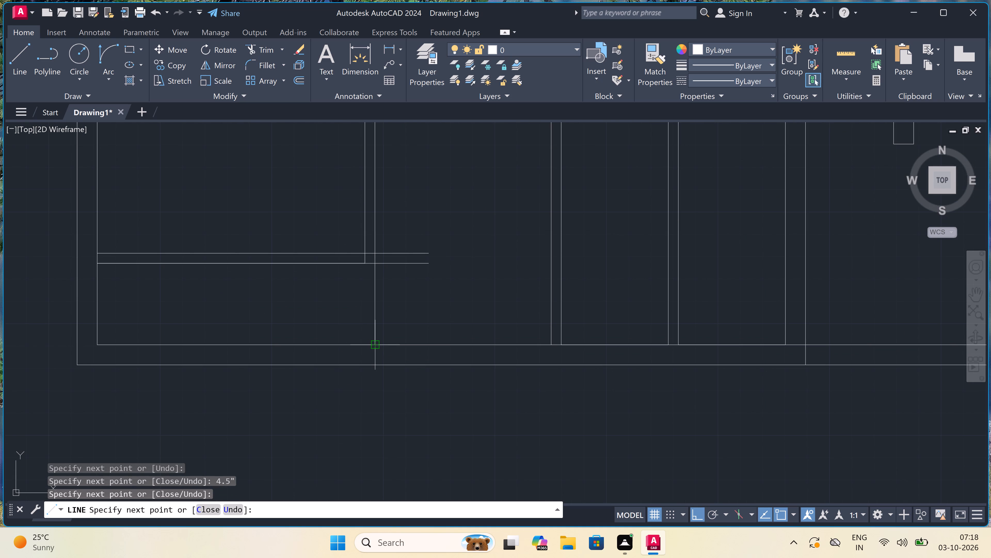
key(Escape)
Draw the new wall's west face from the horizontal partition's lower face down to the bottom wall's inner face.
key(space)
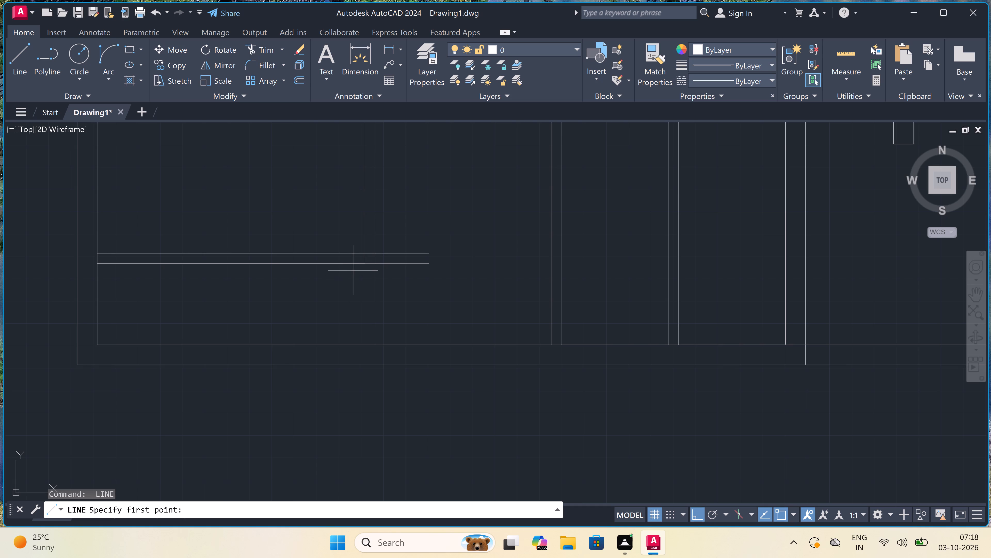
click(360, 264)
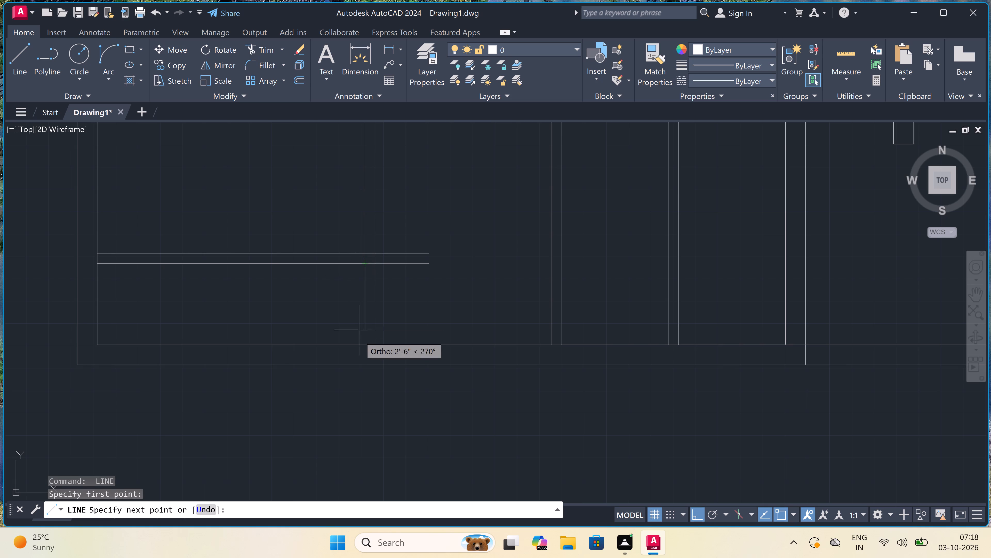
click(363, 344)
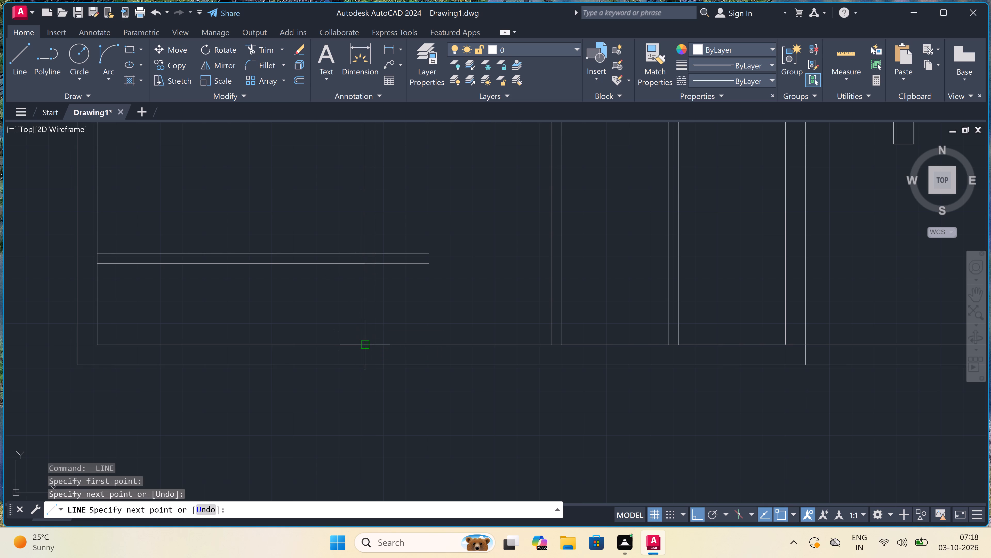
key(Escape)
Trim the horizontal partition's ends beyond the new 4.5" wall and the overlapping lines inside their junction.
key(t)
key(r)
key(space)
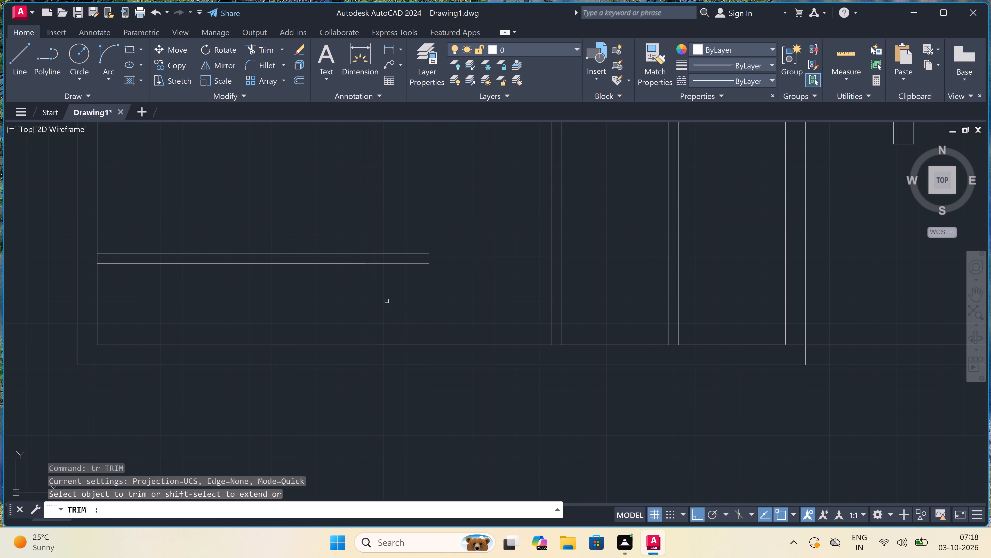
click(387, 301)
click(390, 238)
scroll(366, 268, up, 2)
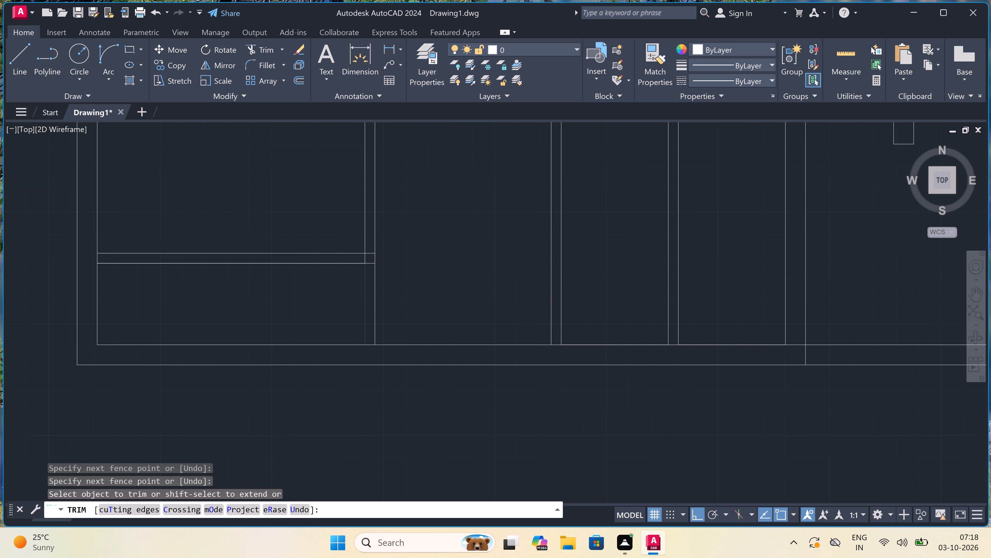
scroll(366, 268, up, 1)
drag(370, 267, 372, 249)
double_click(375, 205)
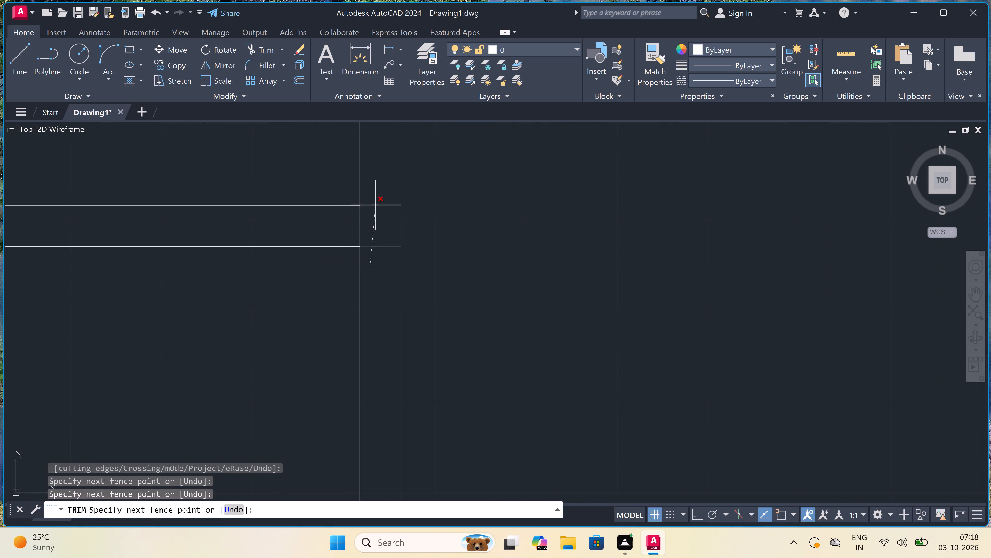
double_click(373, 233)
click(336, 232)
scroll(346, 228, down, 3)
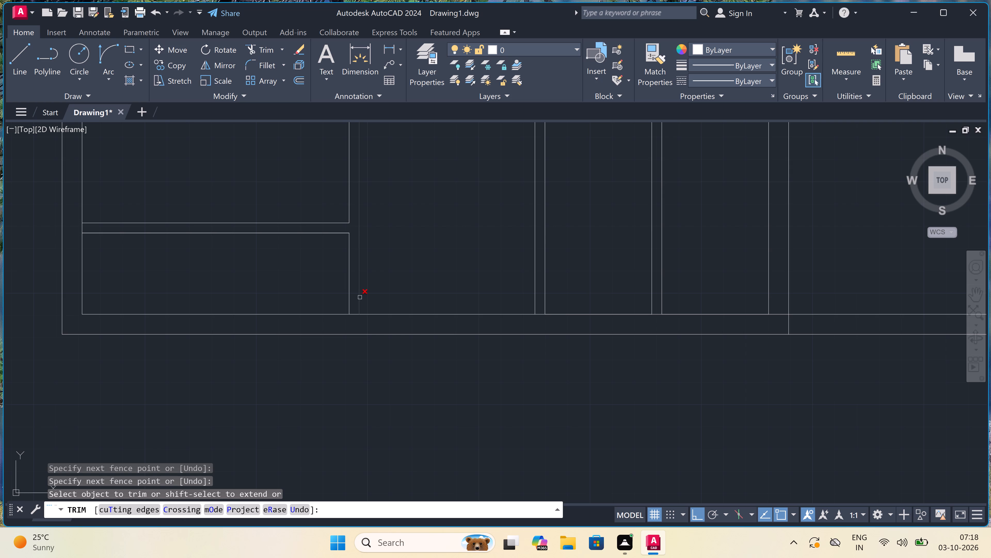
scroll(341, 311, up, 1)
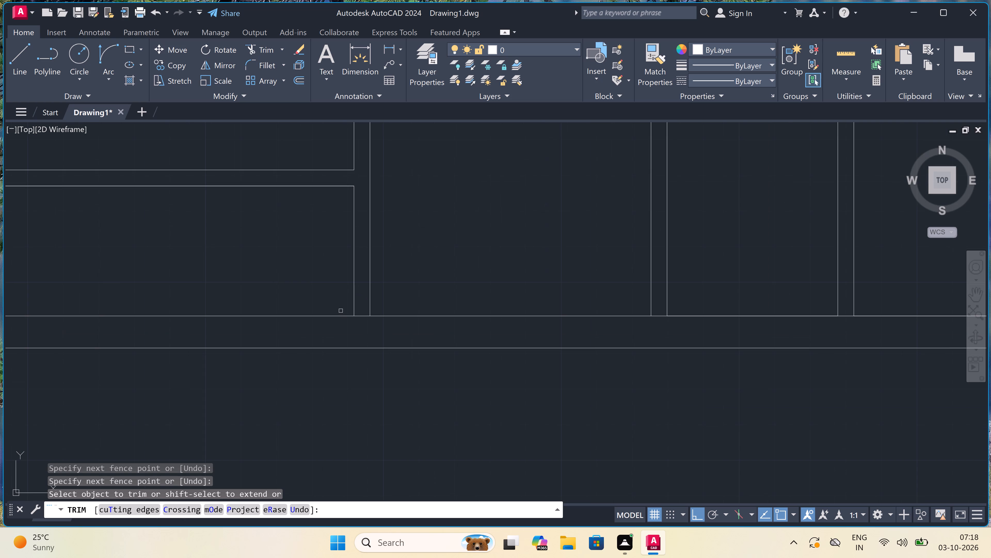
key(Escape)
Extend the new wall's west face and the outer west wall's inner face through to the bottom wall's outer face.
text(ex)
key(space)
double_click(353, 301)
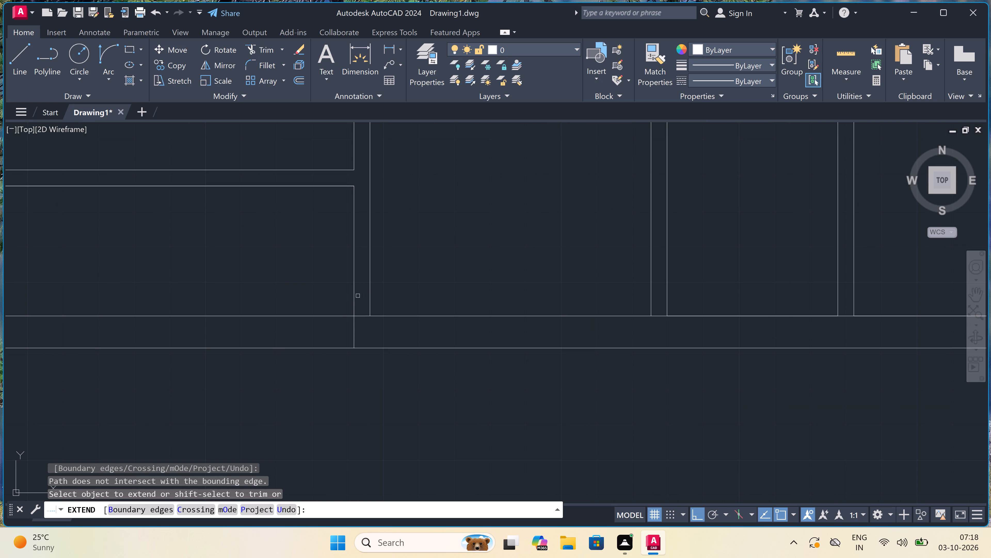
key(Escape)
scroll(356, 297, down, 2)
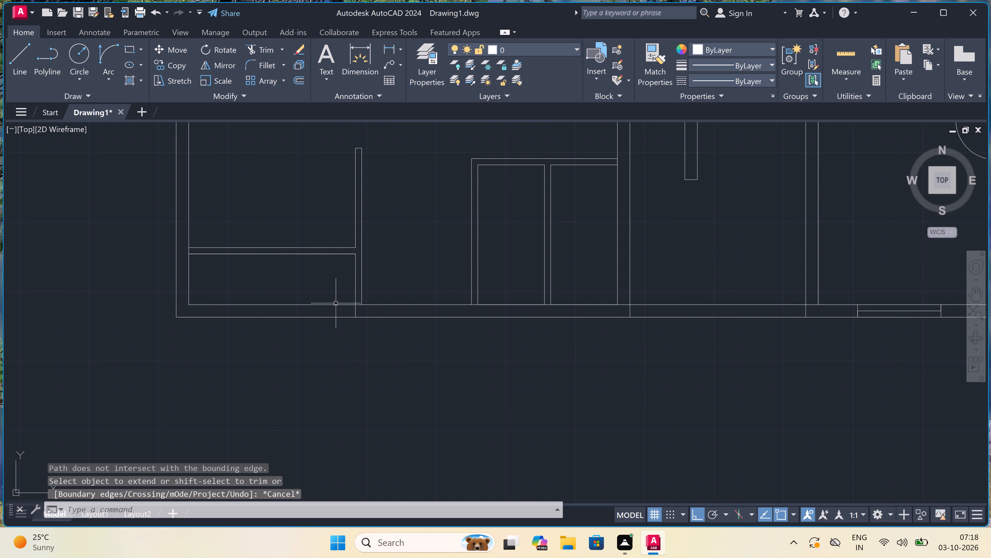
key(space)
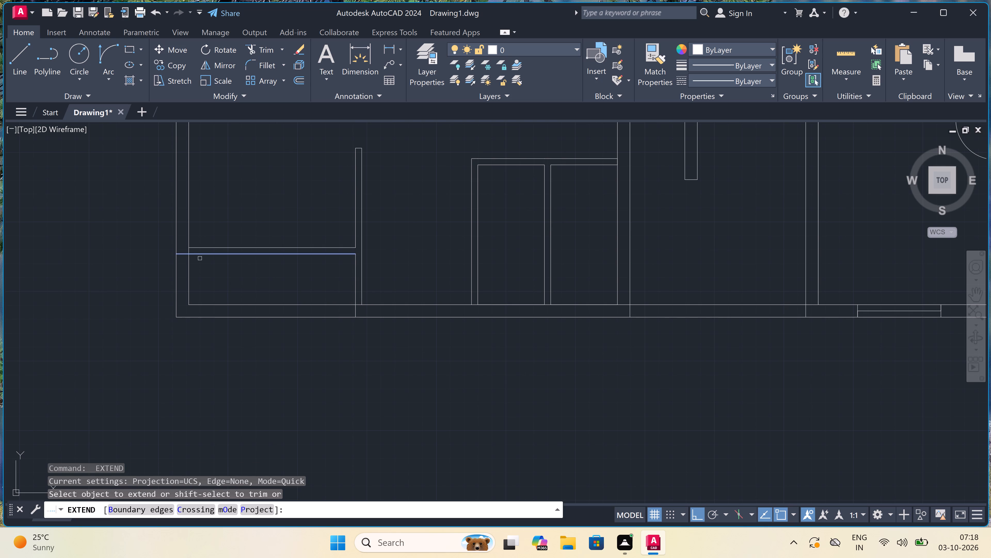
double_click(188, 293)
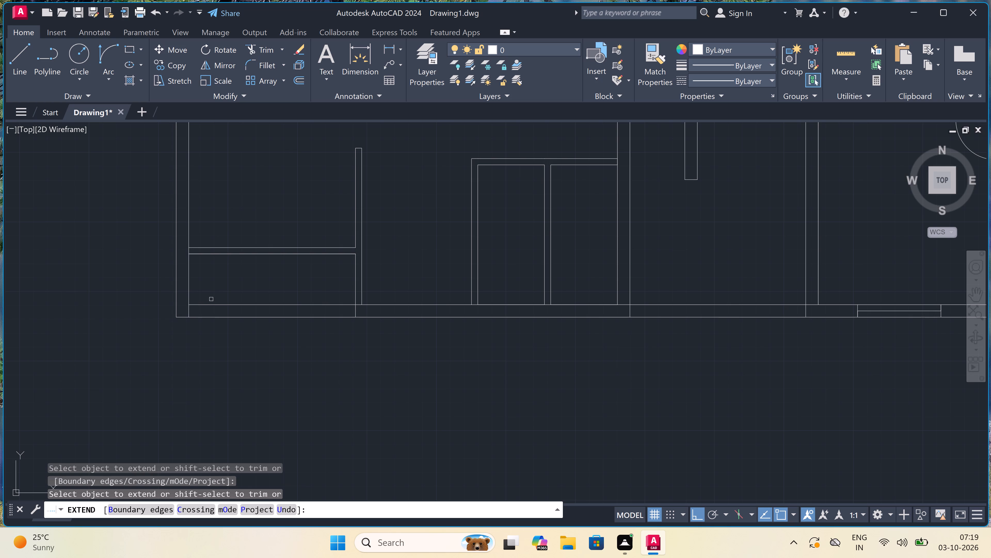
key(Escape)
Draw a line midway through the bottom wall's thickness between the two extended faces, along the southwest compartment.
text(l)
key(space)
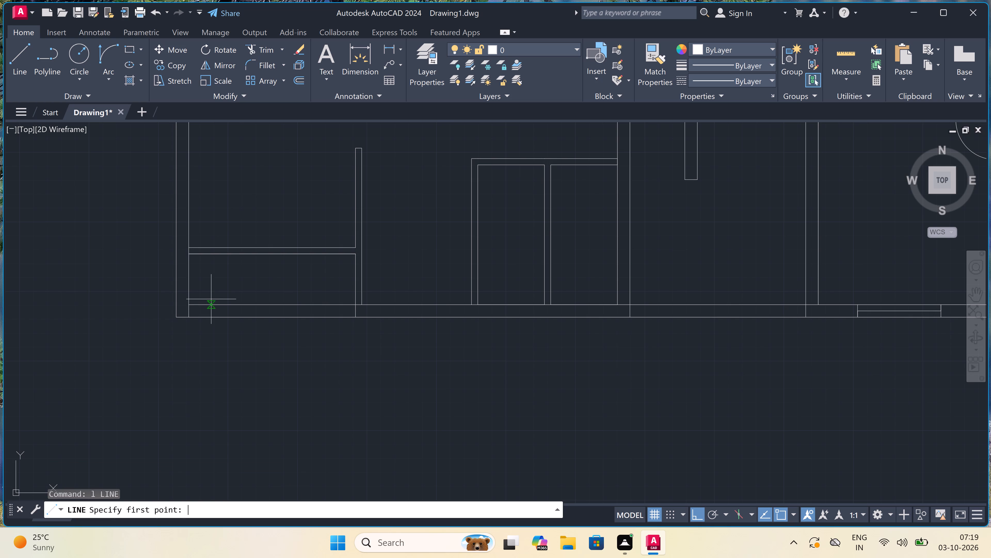
scroll(170, 304, up, 2)
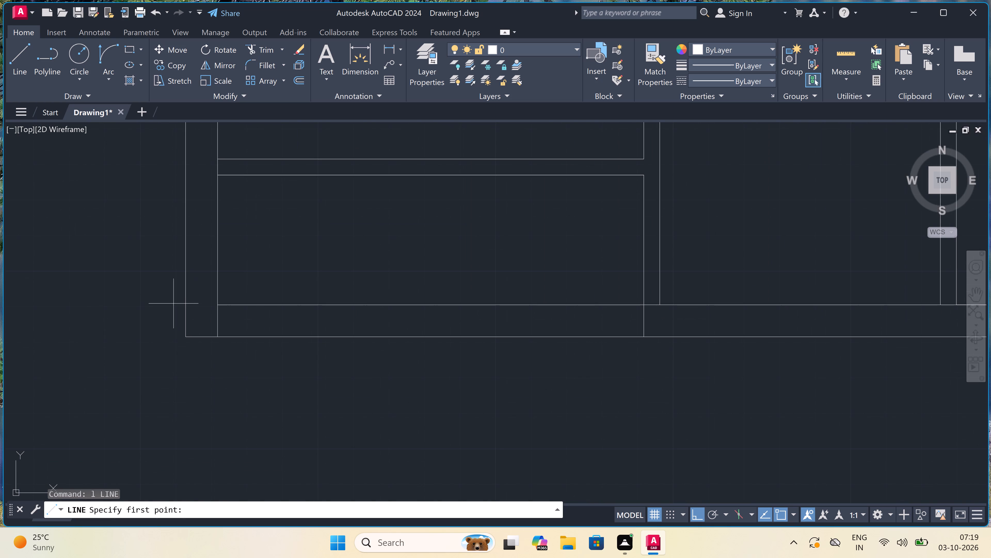
click(215, 320)
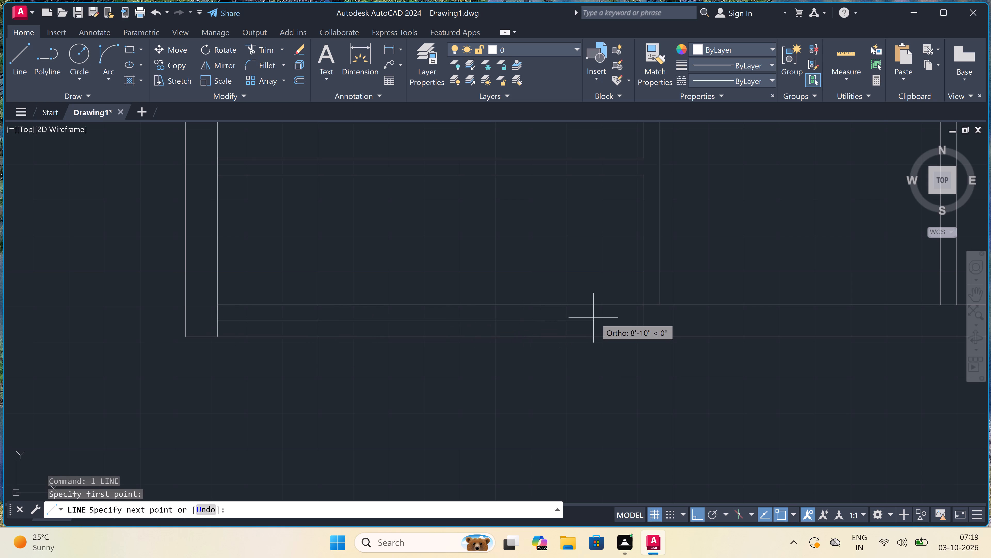
double_click(644, 317)
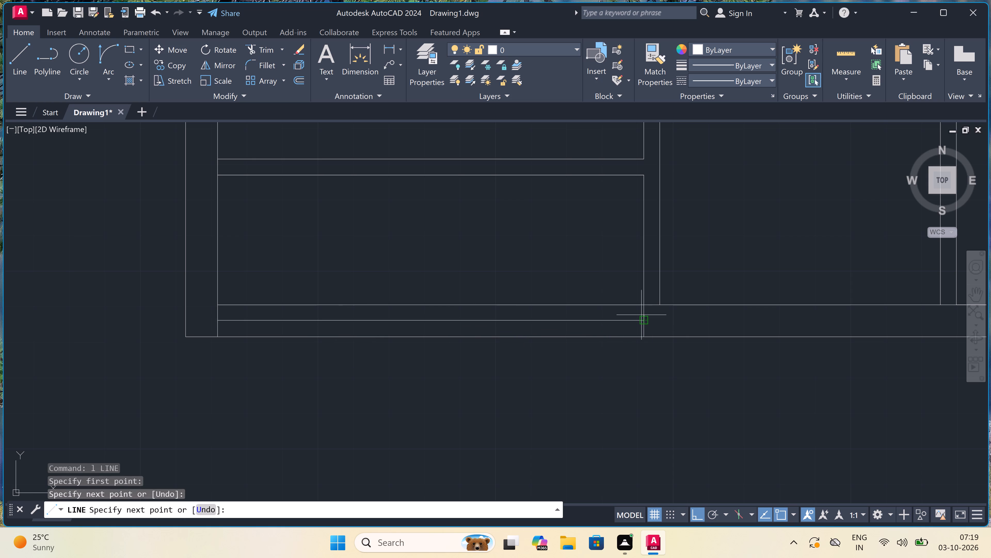
key(Escape)
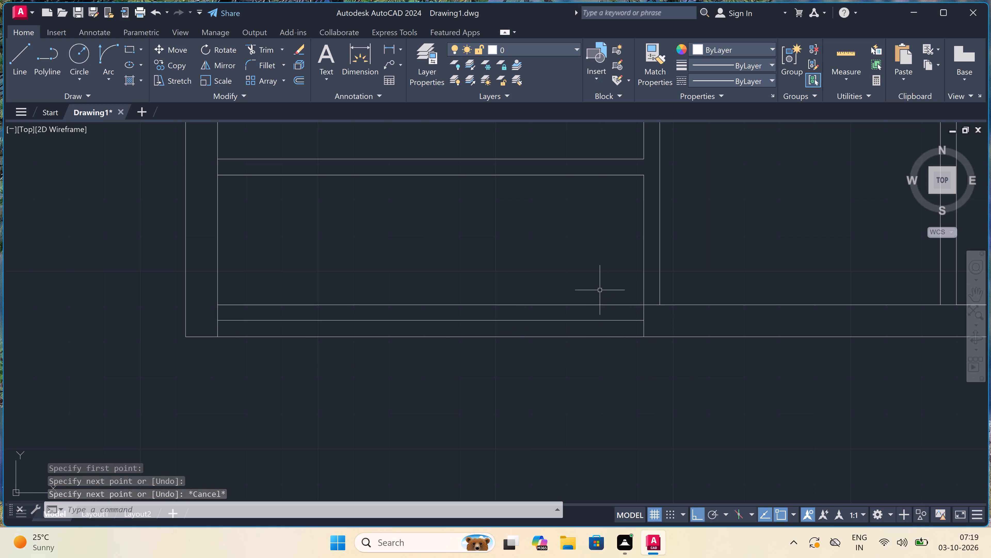
Trim the bottom wall's original inner face along the southwest compartment and across the new 4.5" wall's thickness.
key(t)
key(r)
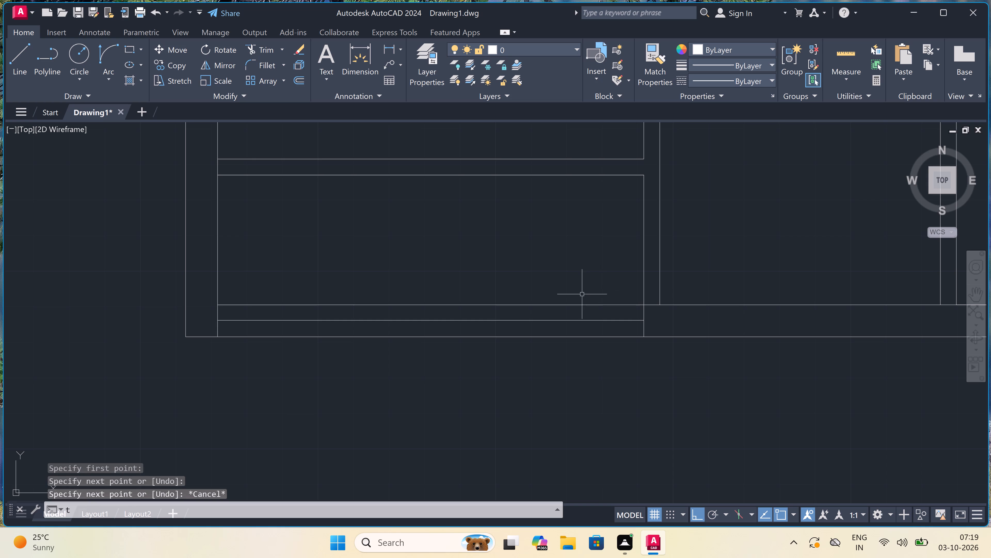
key(space)
double_click(544, 311)
click(537, 292)
scroll(385, 298, down, 2)
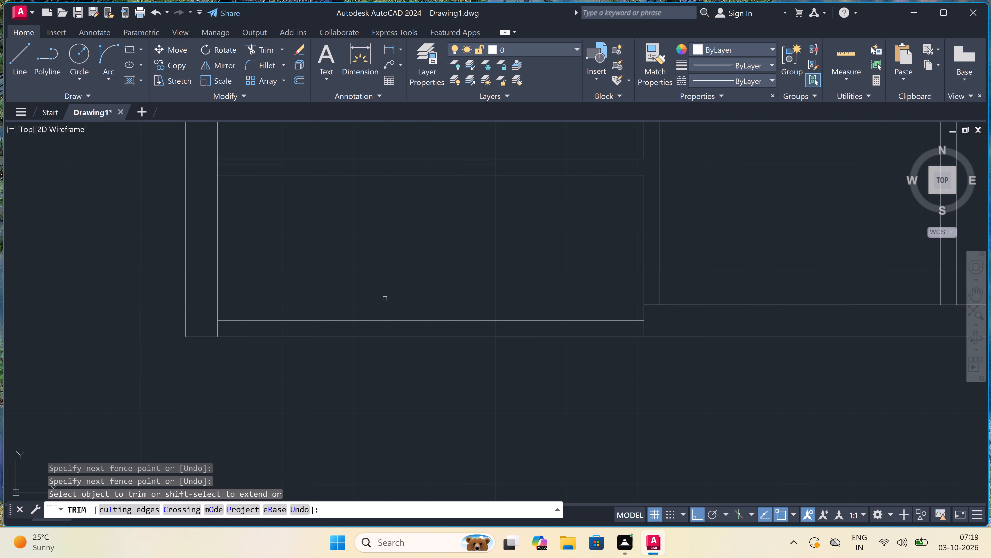
scroll(492, 306, up, 2)
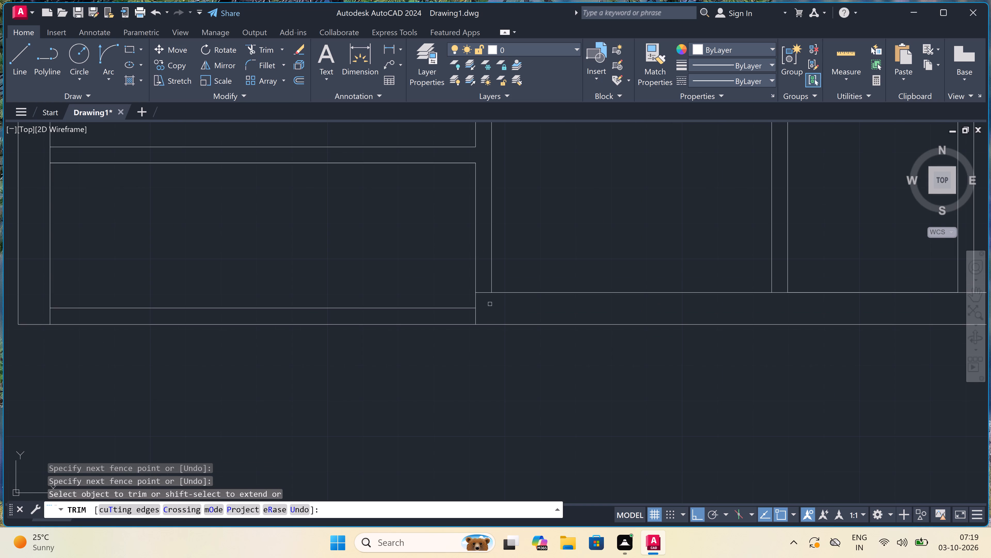
double_click(485, 303)
double_click(477, 277)
Trim the two extended line stubs between the compartment's new bottom face and the bottom wall's outer face.
double_click(38, 317)
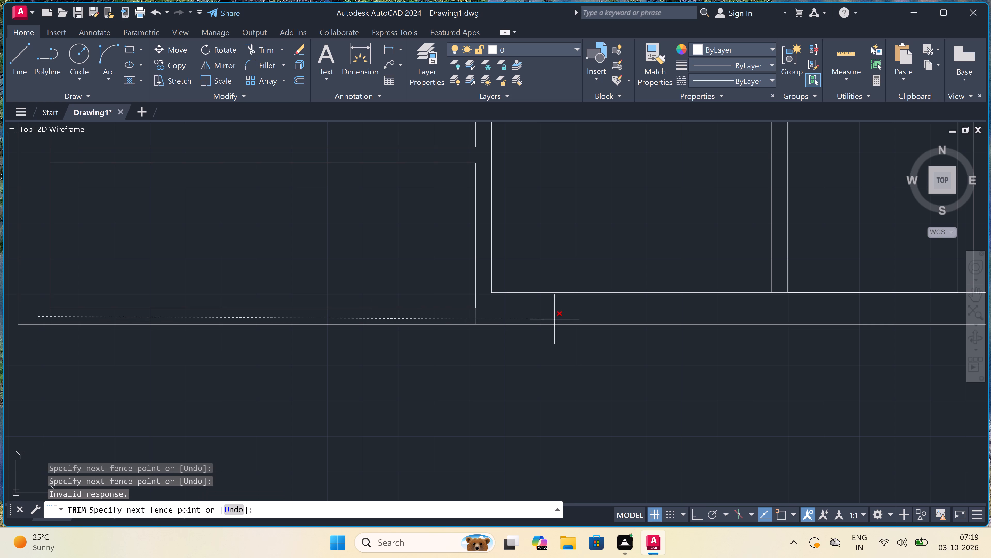
double_click(565, 315)
scroll(356, 305, down, 3)
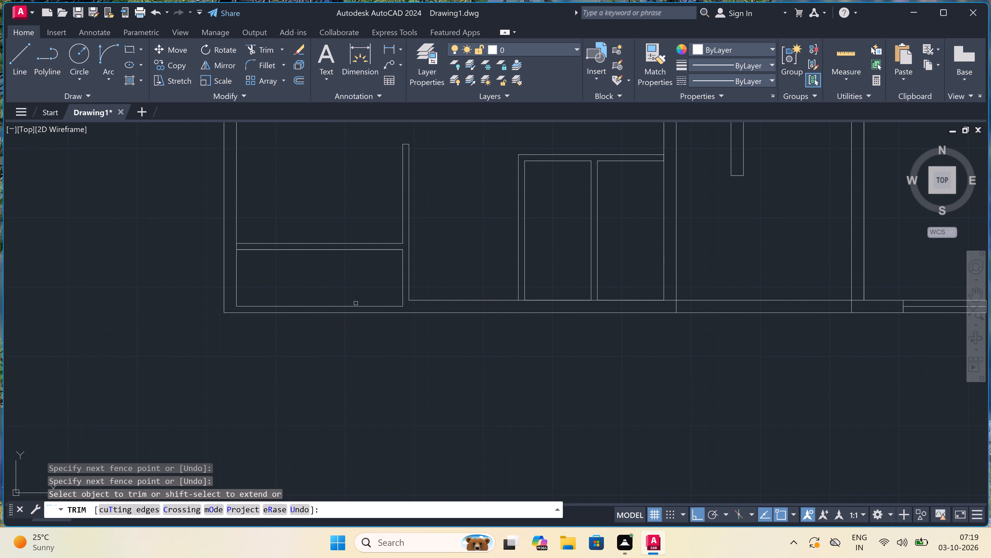
scroll(409, 282, down, 2)
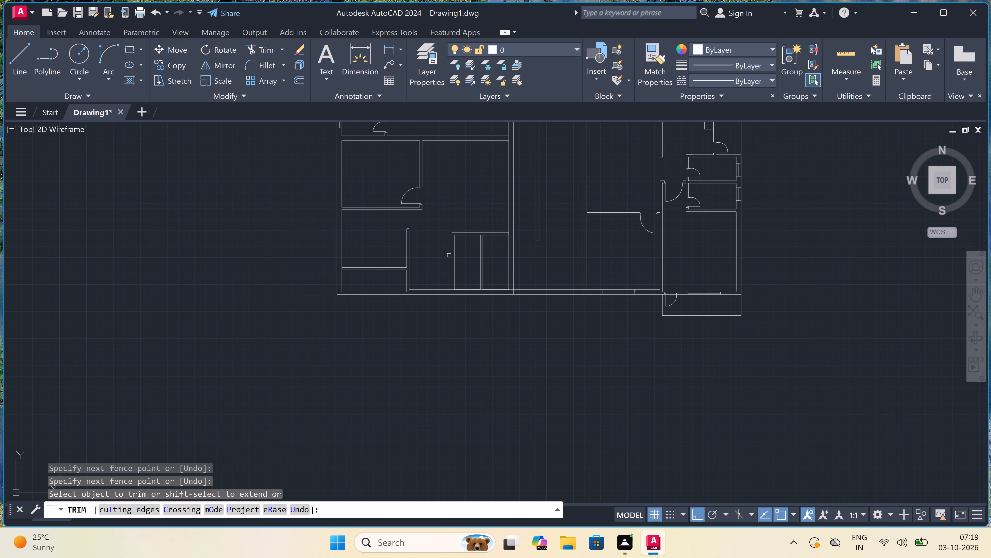
key(Escape)
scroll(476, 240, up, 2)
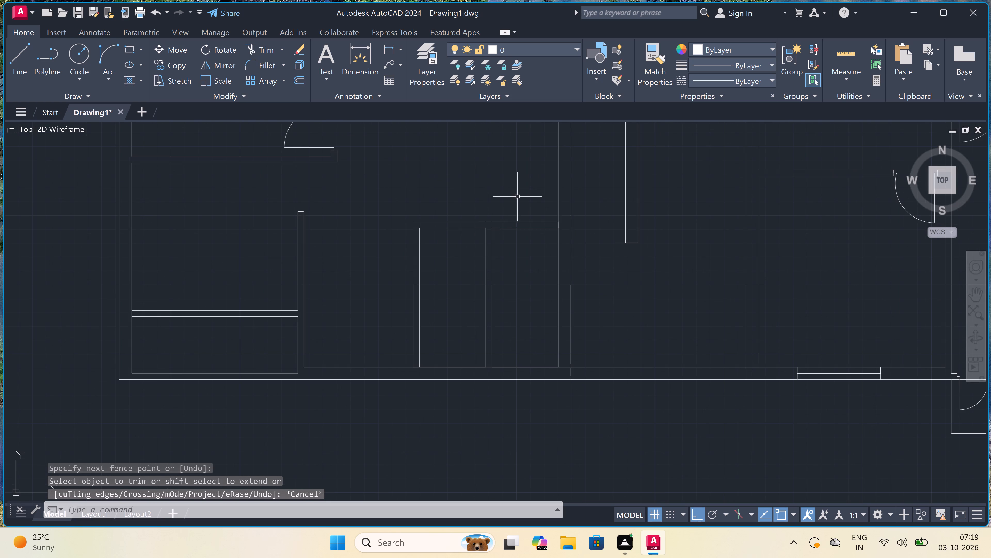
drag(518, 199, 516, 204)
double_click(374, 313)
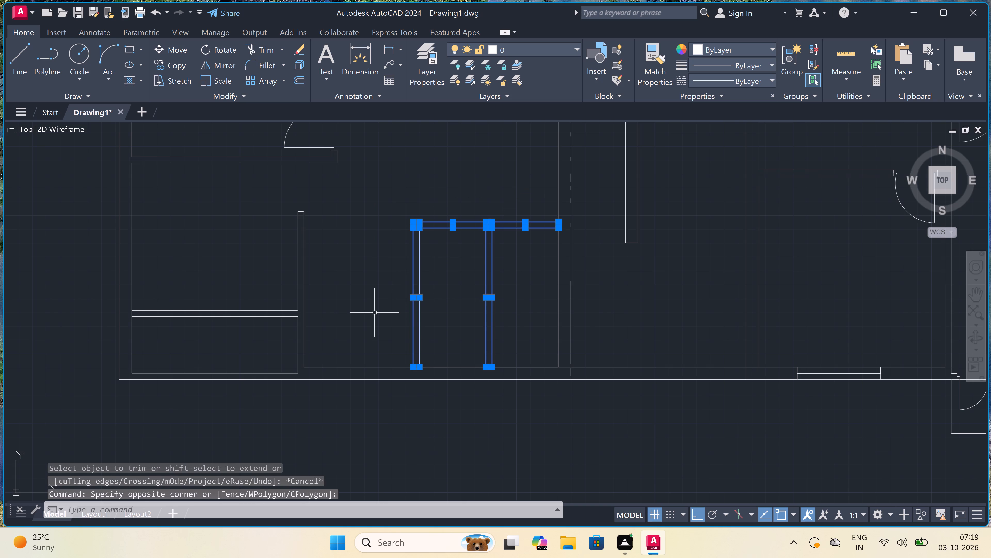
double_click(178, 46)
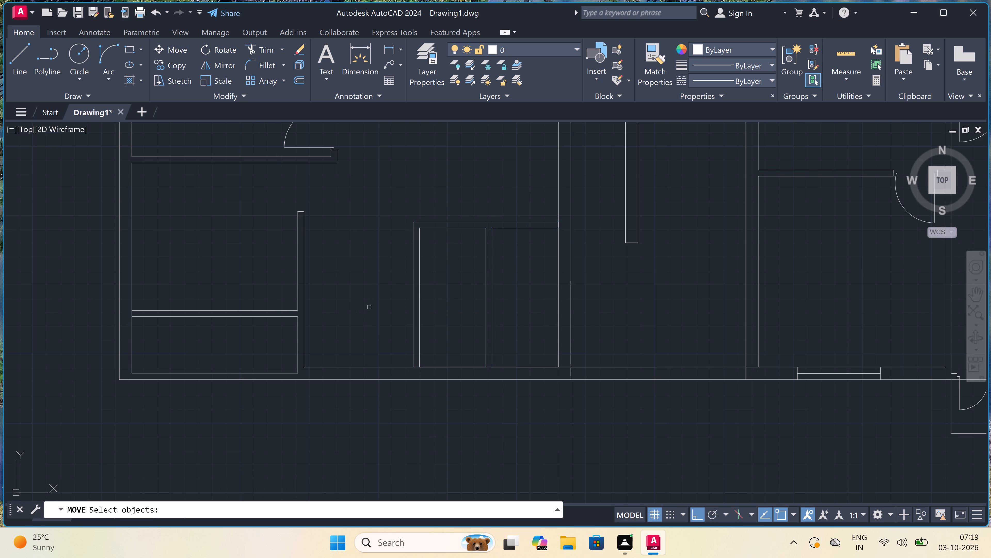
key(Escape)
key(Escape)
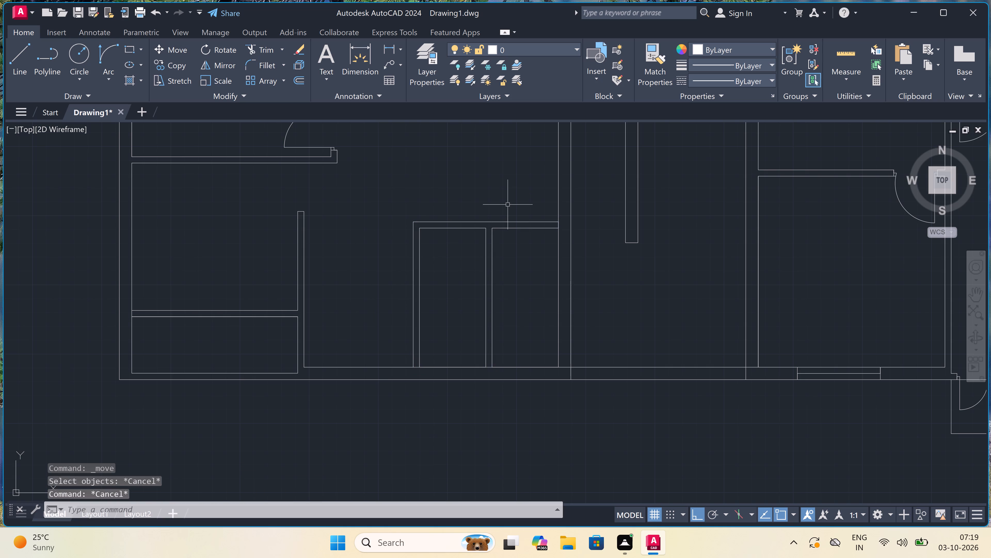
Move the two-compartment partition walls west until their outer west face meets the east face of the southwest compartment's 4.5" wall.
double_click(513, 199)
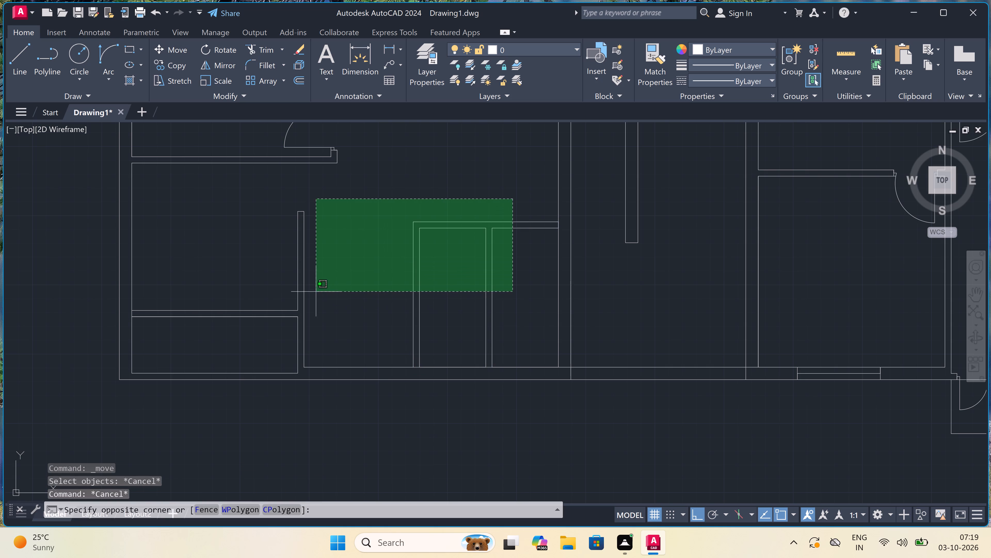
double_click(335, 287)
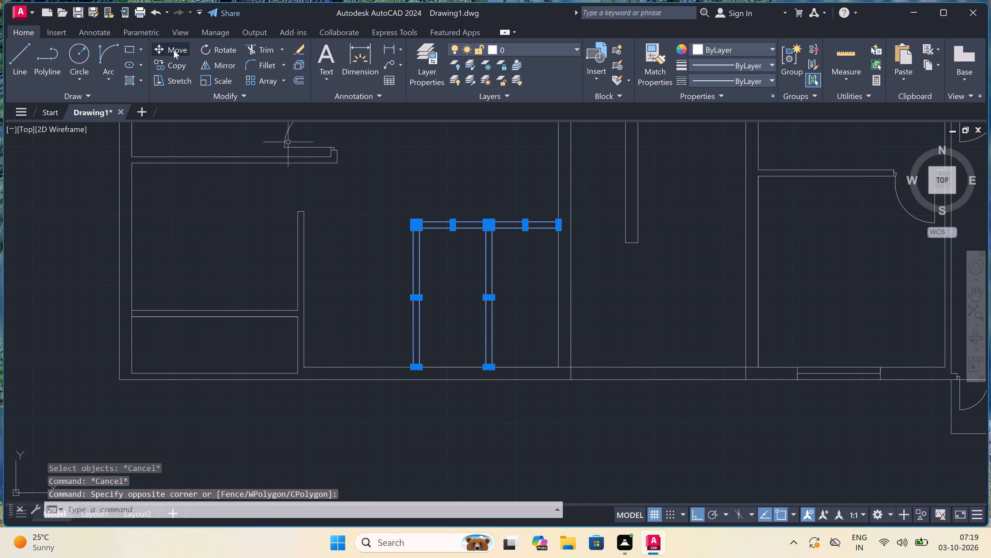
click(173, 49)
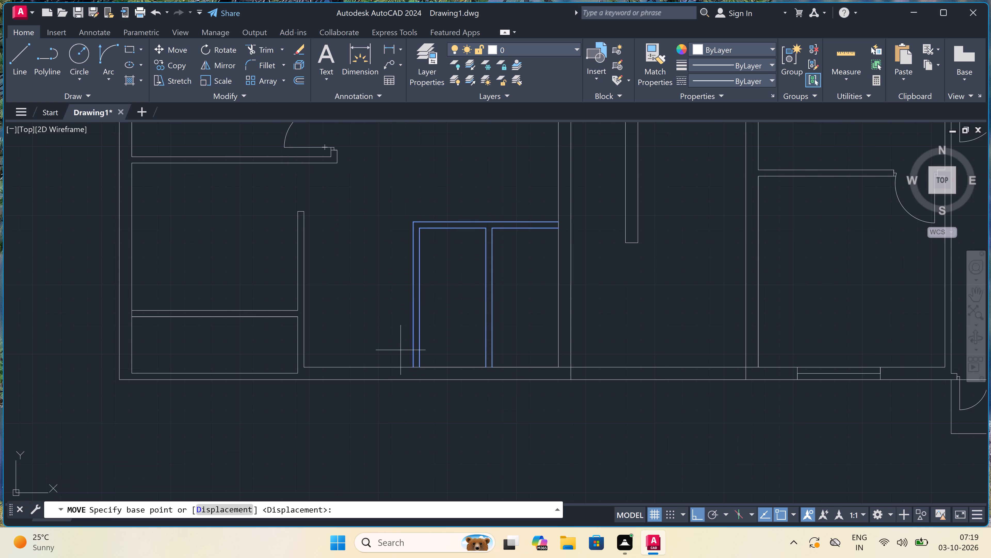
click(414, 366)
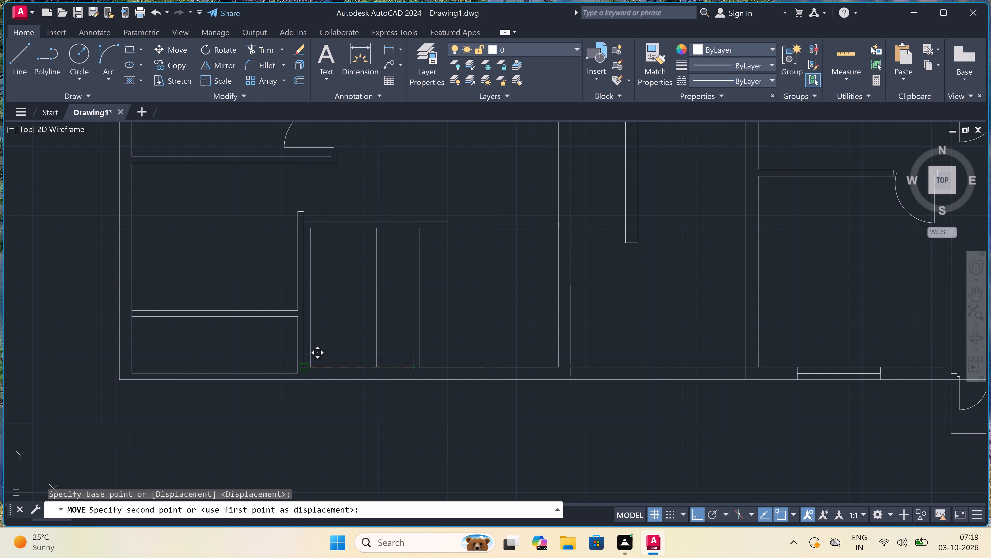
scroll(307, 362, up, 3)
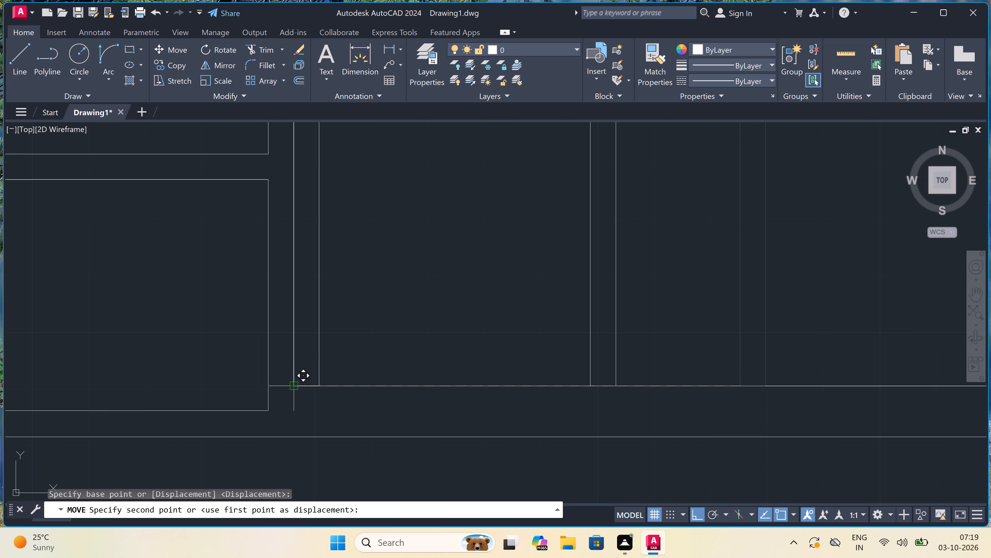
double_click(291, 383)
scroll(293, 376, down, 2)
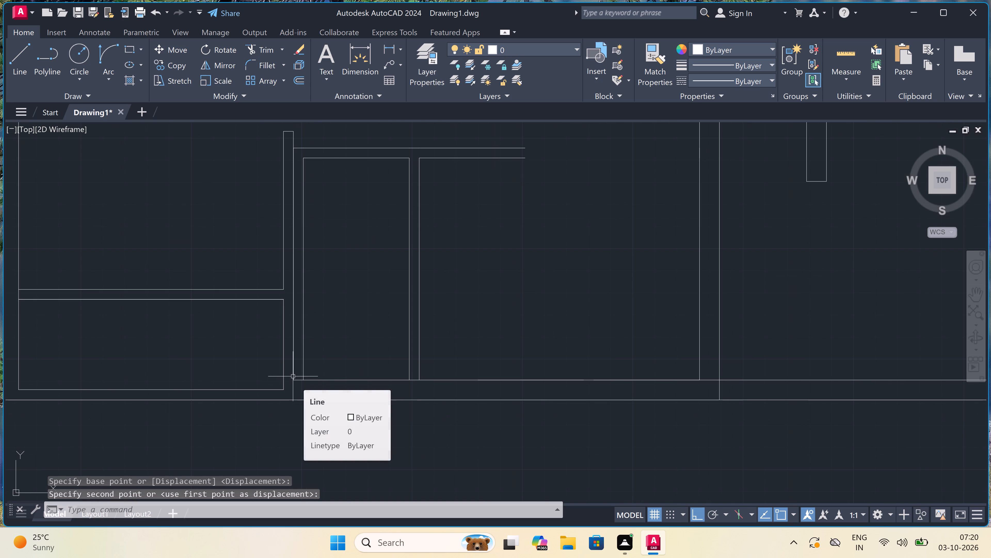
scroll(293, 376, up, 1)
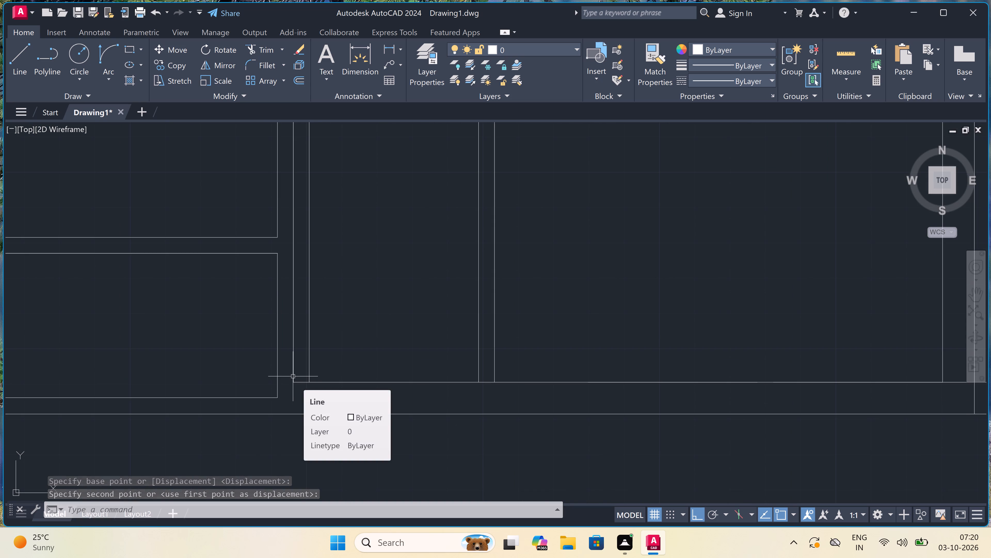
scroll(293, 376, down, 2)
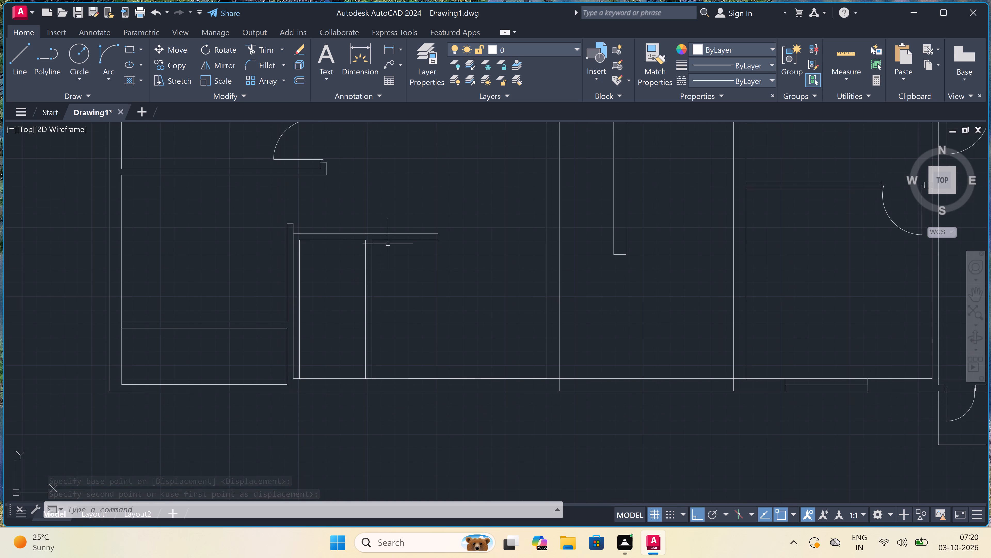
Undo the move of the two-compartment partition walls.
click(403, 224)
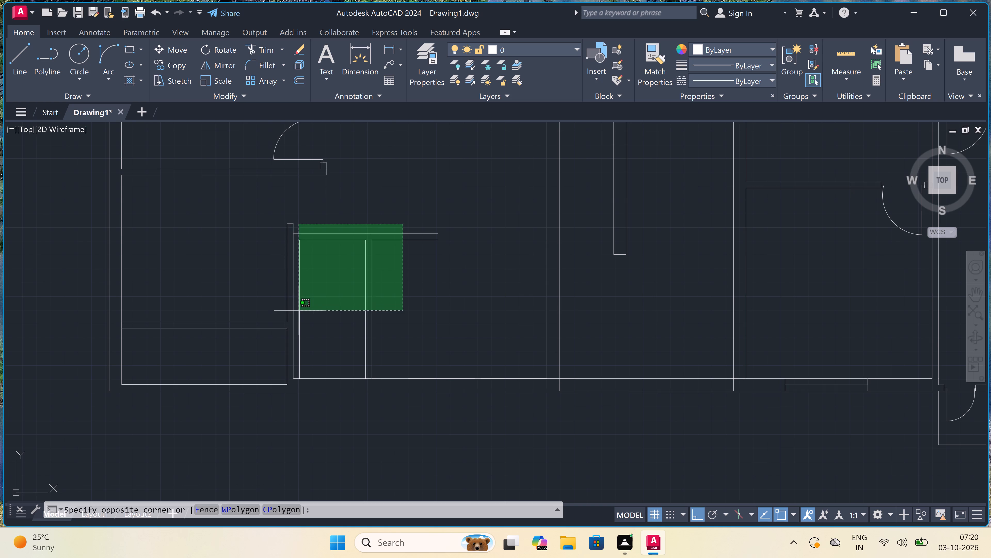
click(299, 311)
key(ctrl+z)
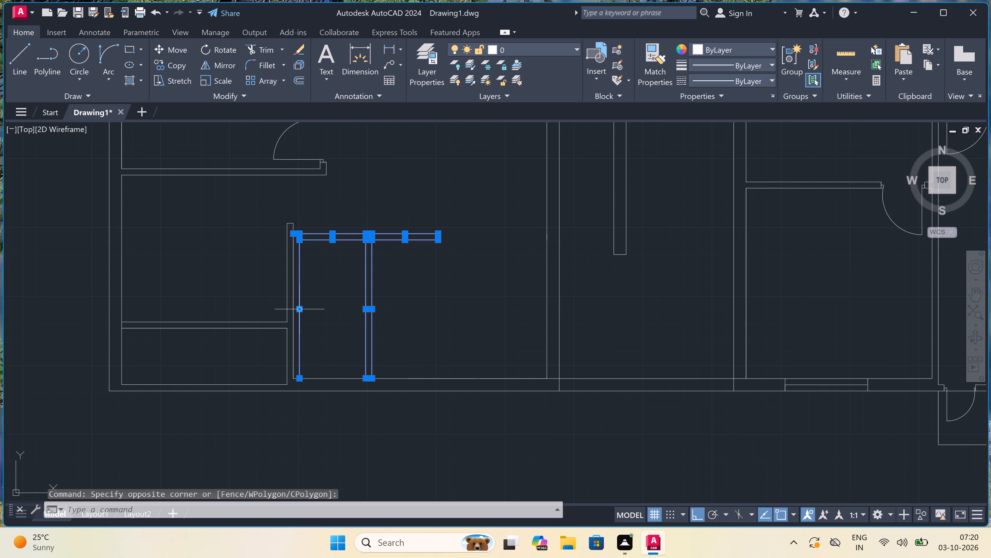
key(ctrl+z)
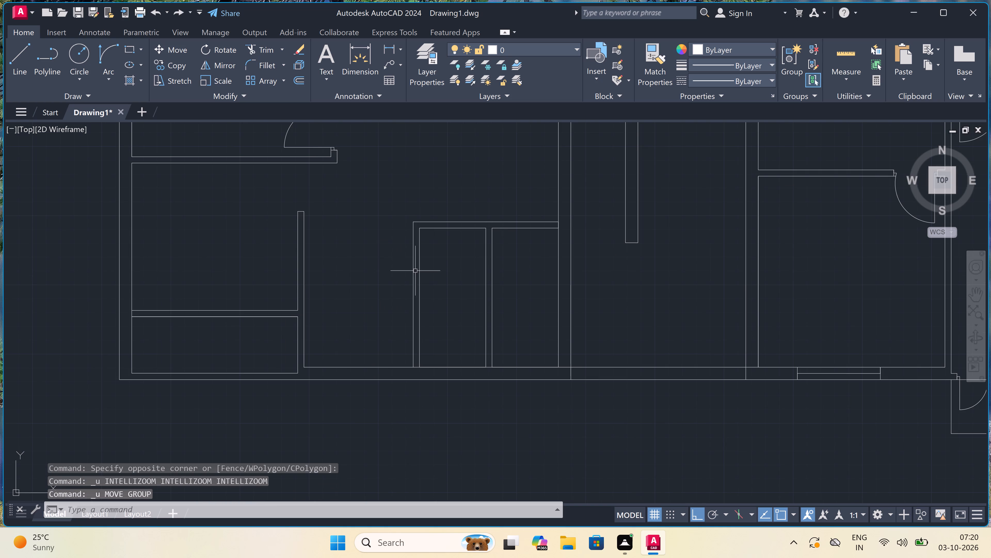
Move the two-compartment partition walls west so their outer west face lies on the west face of the southwest compartment's 4.5" wall.
click(513, 205)
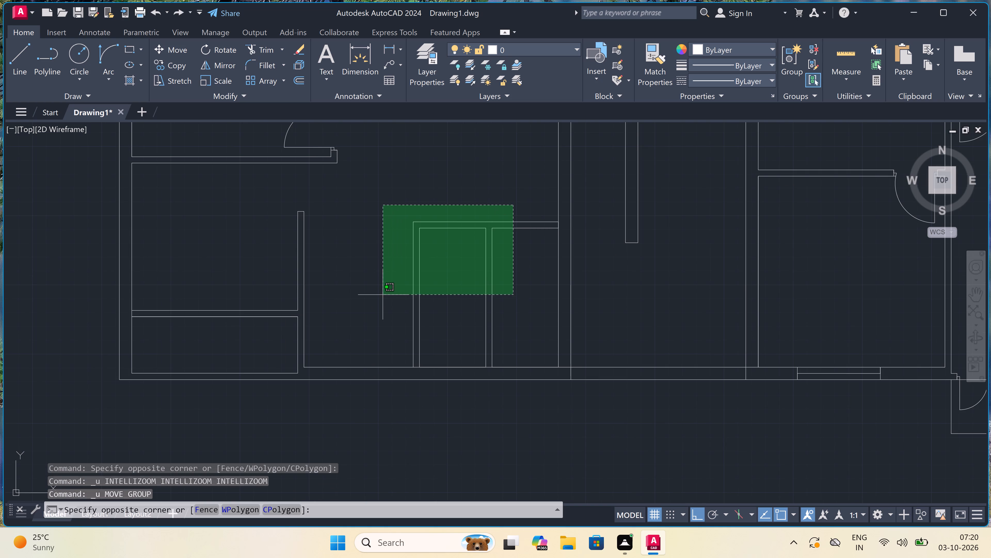
click(383, 295)
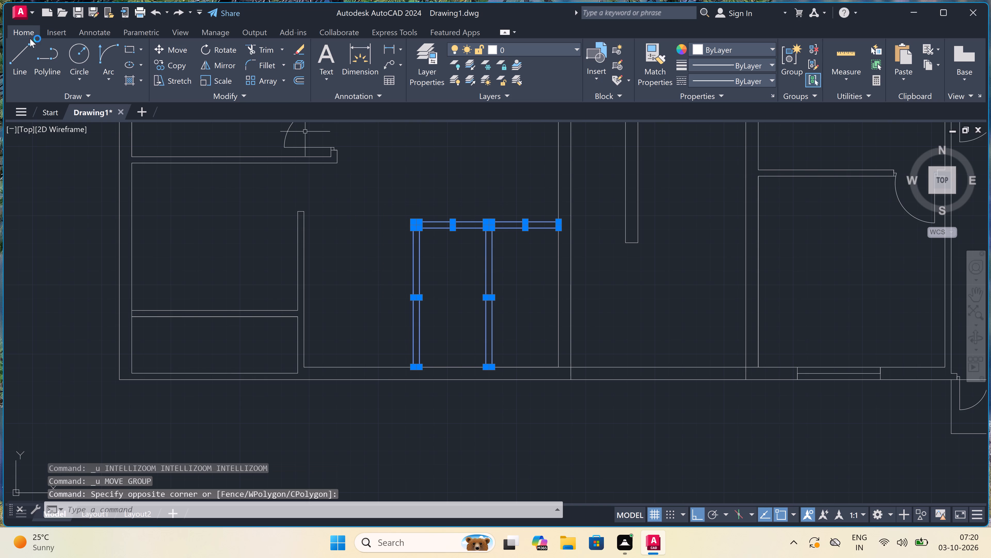
click(169, 49)
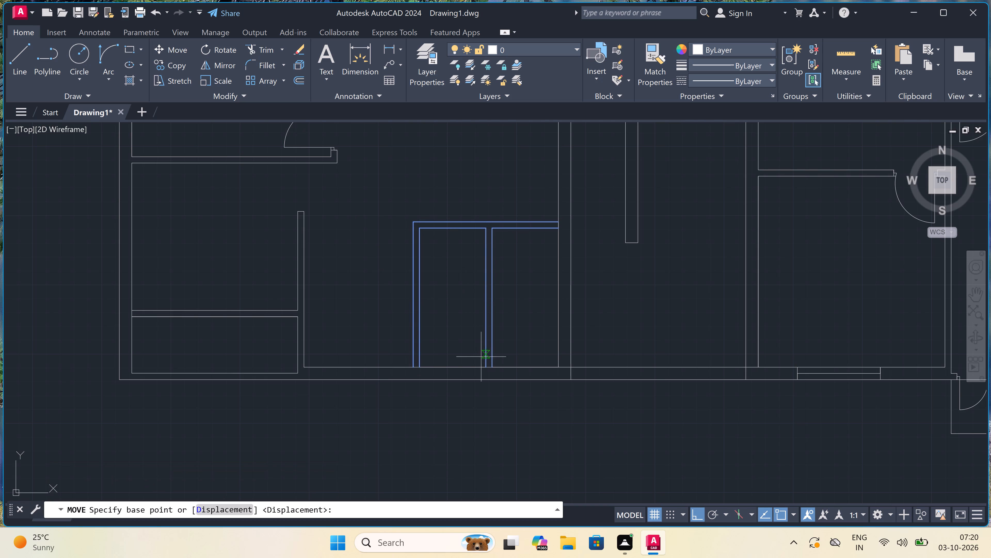
double_click(413, 367)
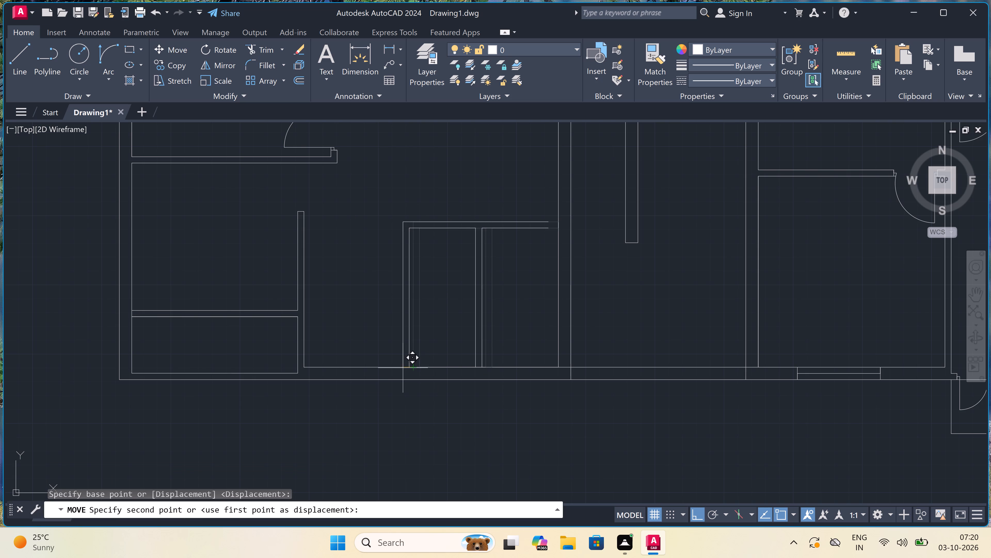
scroll(282, 360, up, 2)
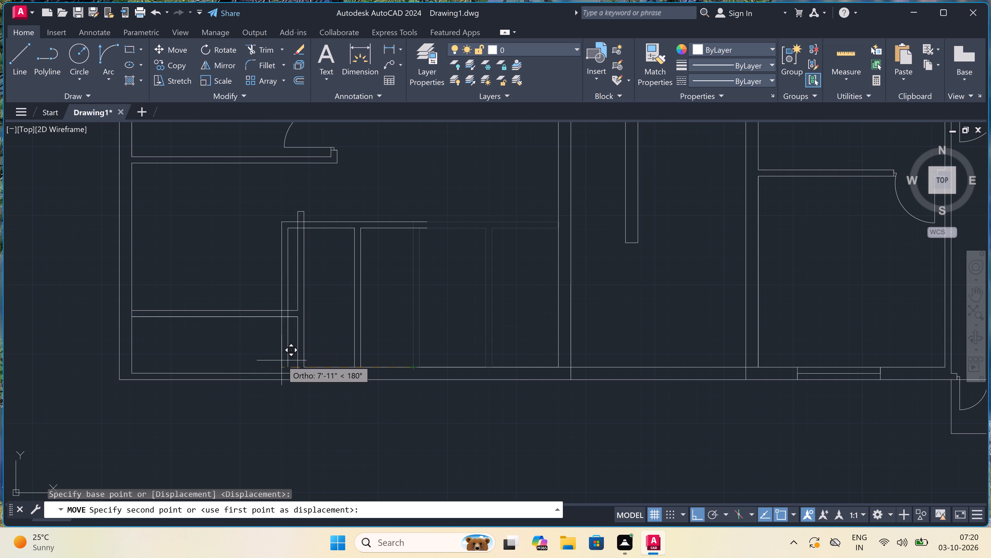
scroll(282, 360, up, 1)
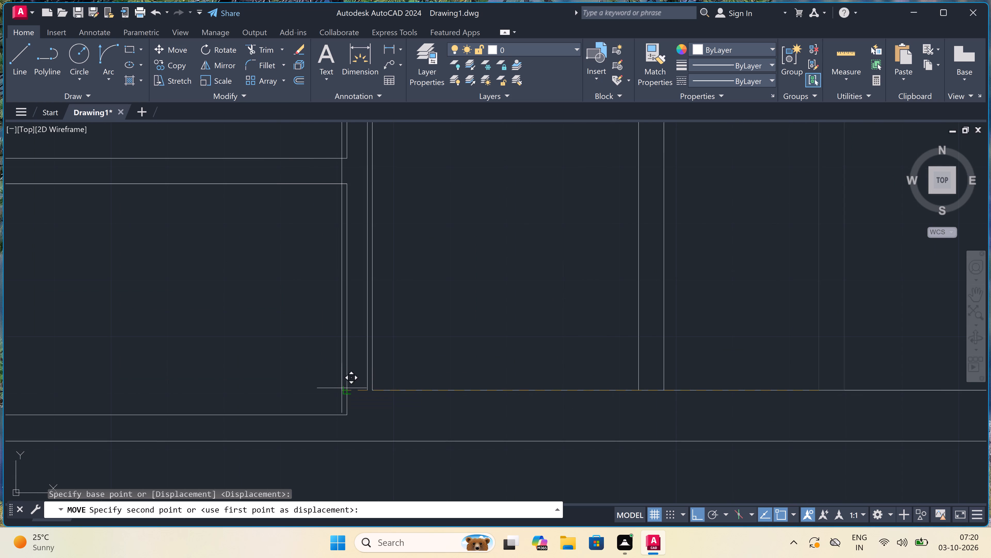
scroll(345, 388, up, 3)
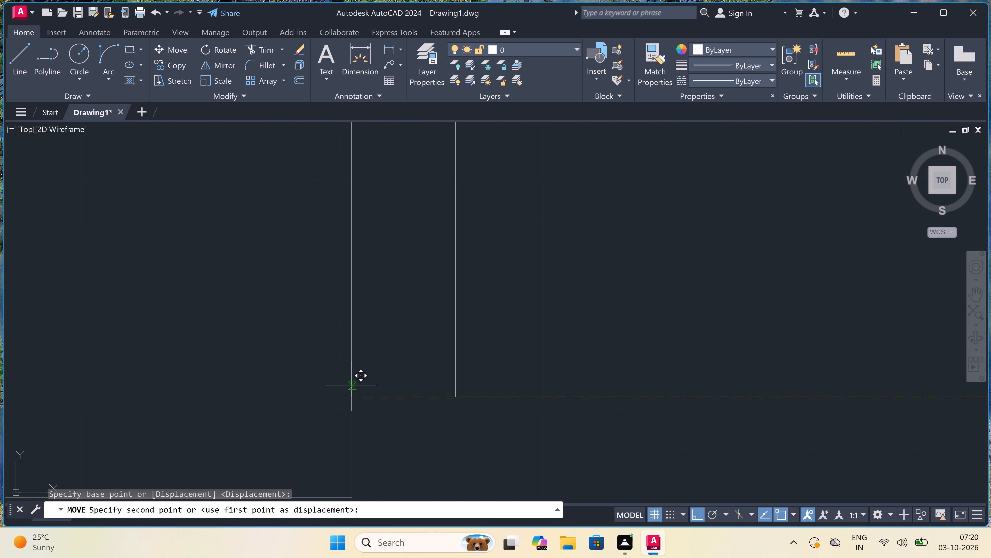
scroll(351, 386, up, 2)
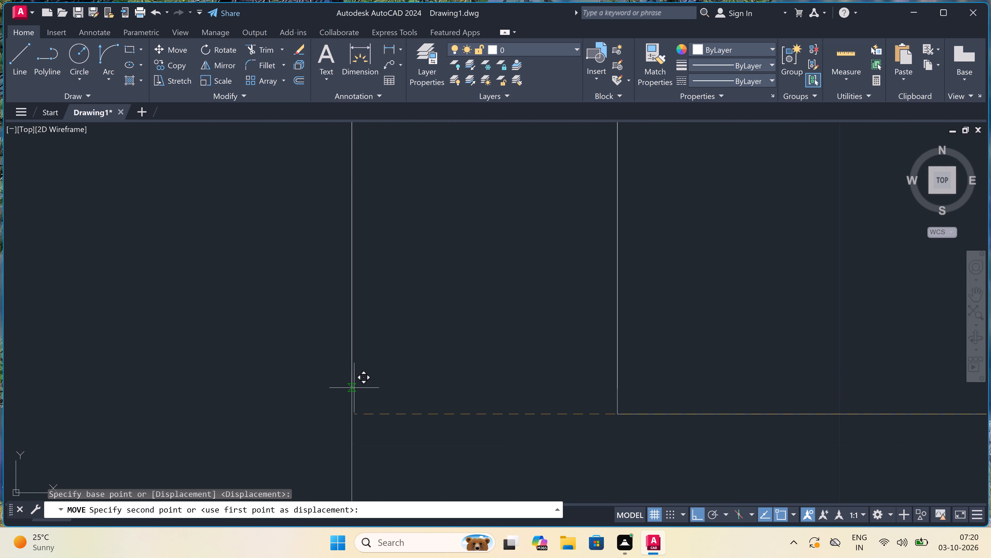
double_click(352, 389)
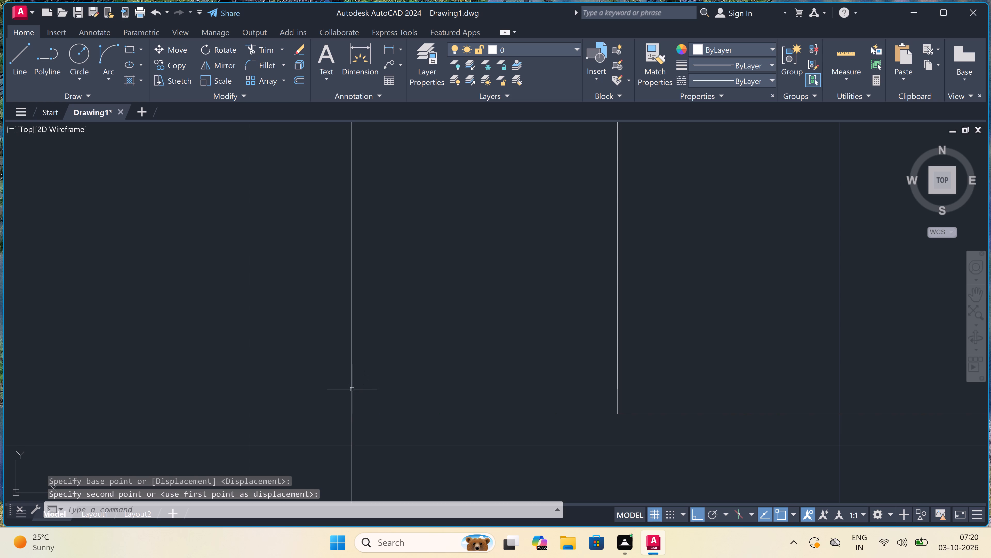
Trim the 4.5" wall's stub above the moved compartments' top wall and the inner face segment crossing that wall's corner.
scroll(324, 375, down, 7)
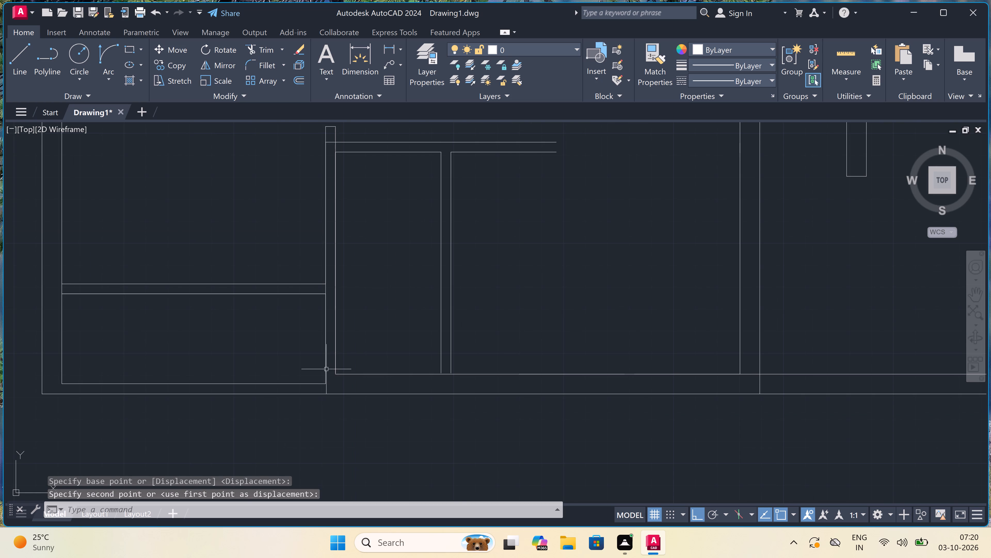
scroll(327, 368, down, 2)
key(t)
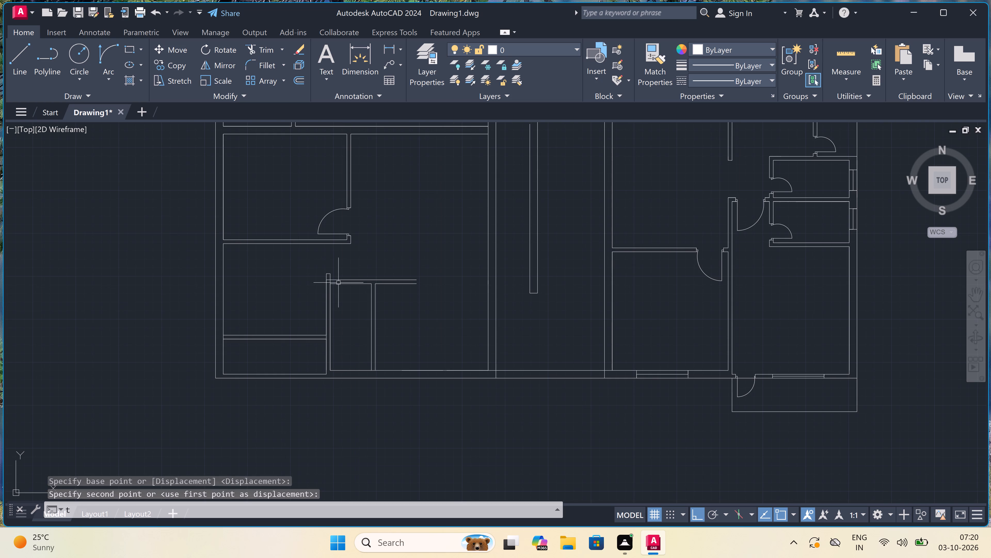
key(r)
key(space)
scroll(317, 281, up, 4)
click(317, 281)
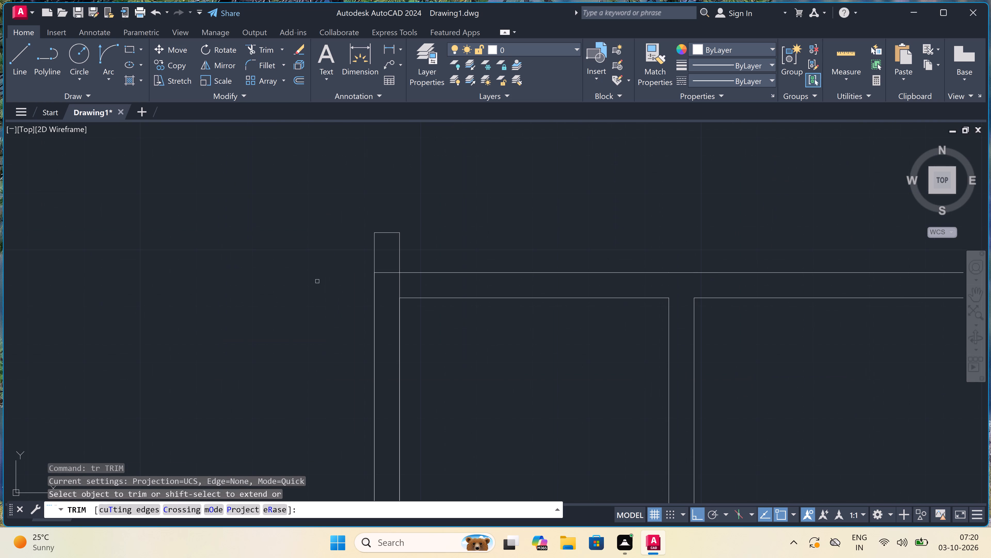
click(423, 250)
double_click(399, 250)
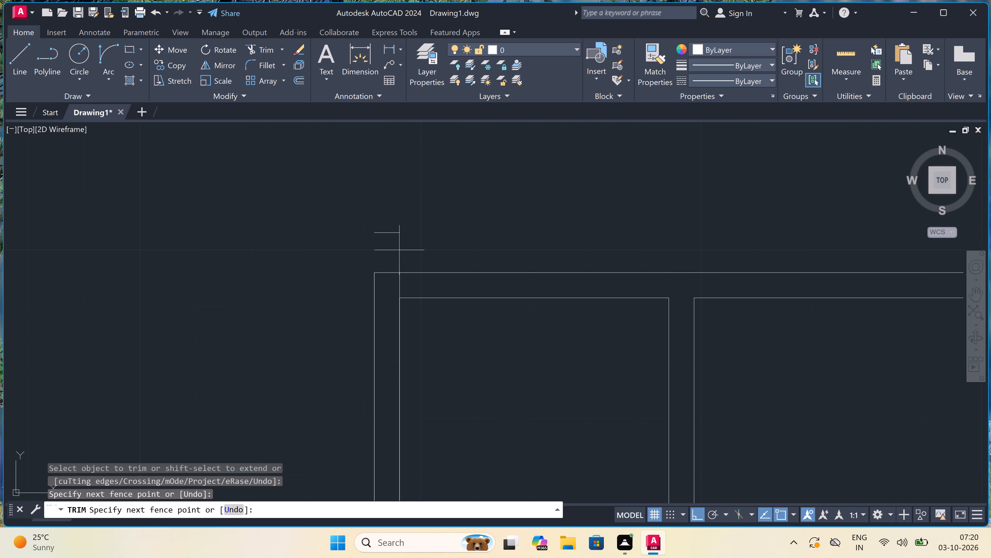
double_click(394, 219)
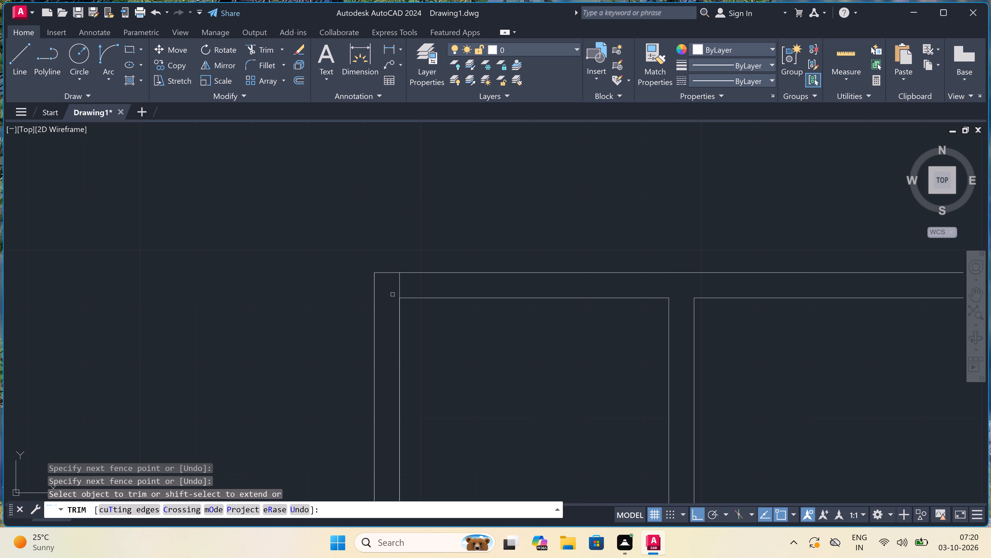
double_click(391, 289)
click(409, 292)
scroll(340, 289, down, 5)
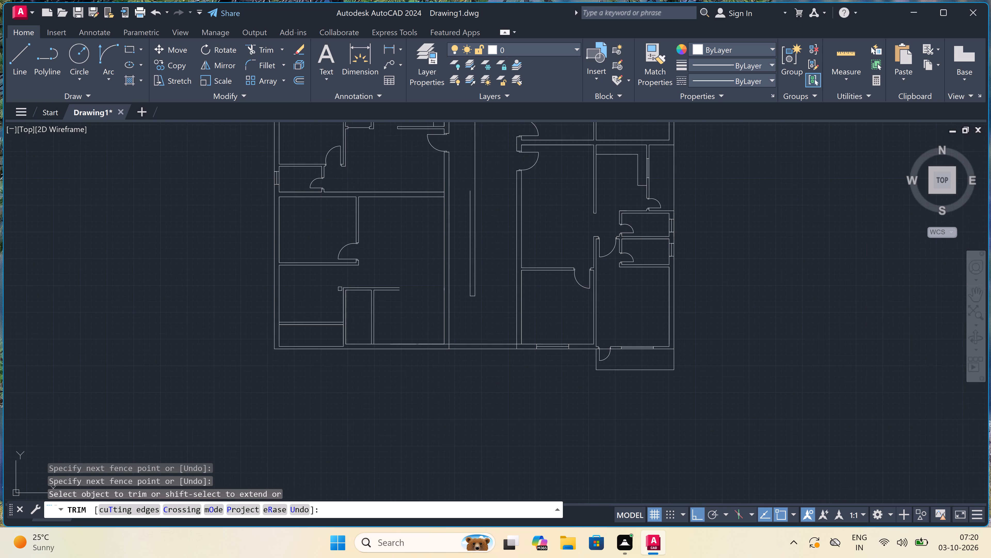
scroll(369, 299, up, 2)
key(Escape)
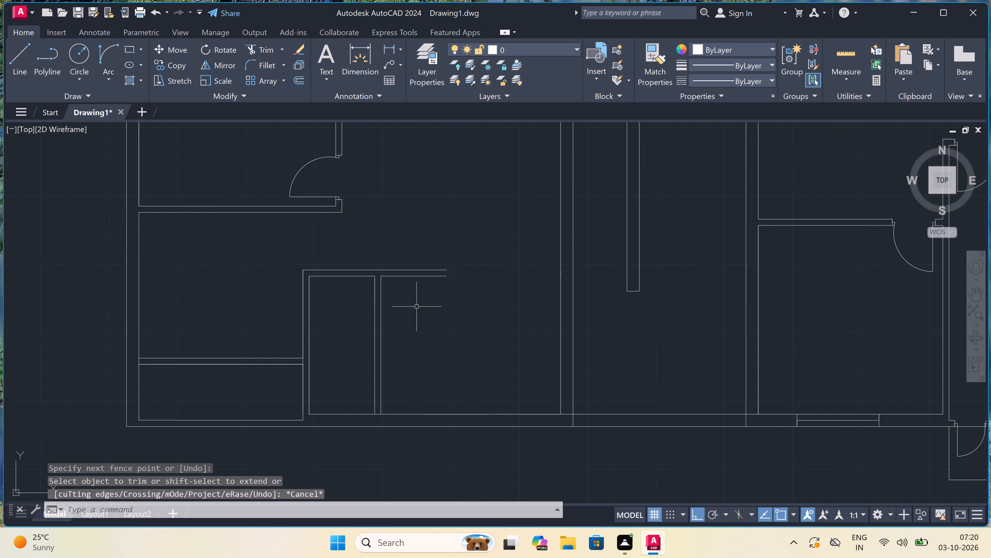
Draw a line from the east end of the two-compartment top wall down to the south wall, then back up 11'9".
key(l)
key(space)
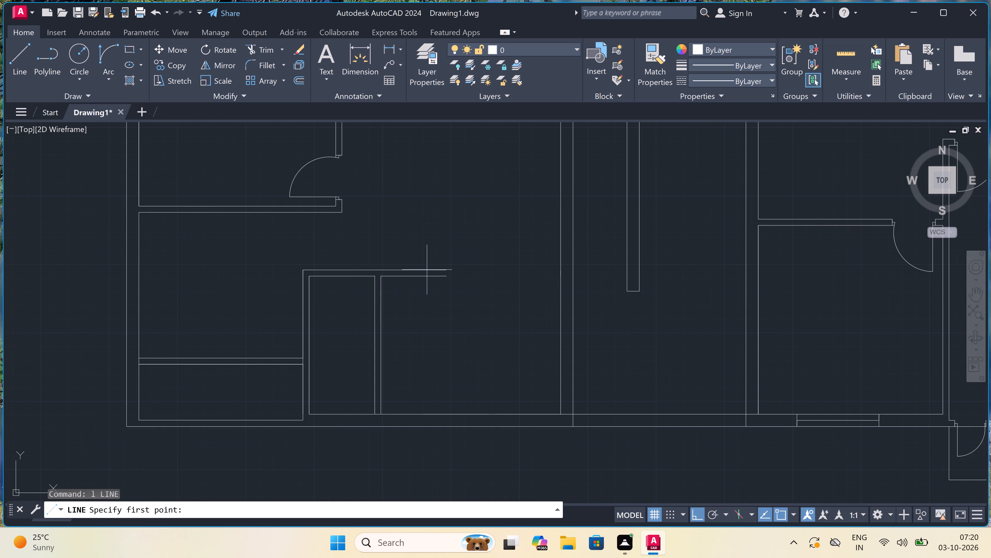
click(445, 273)
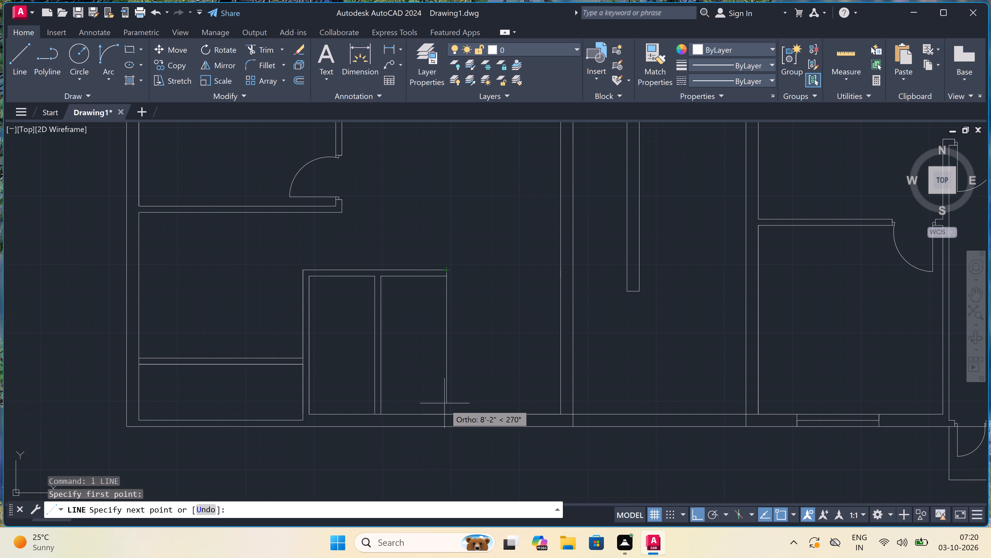
click(447, 410)
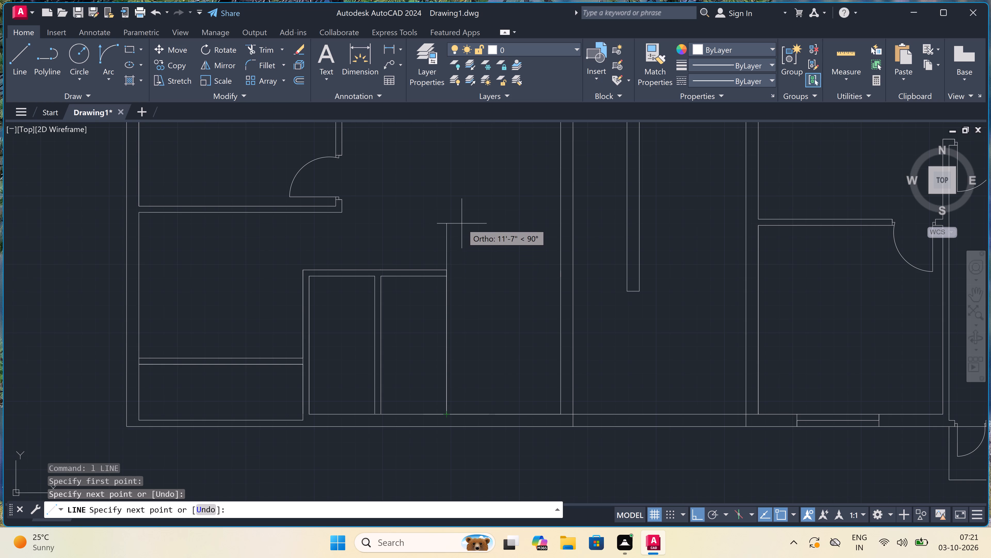
text(11)
text('9)
text(")
key(space)
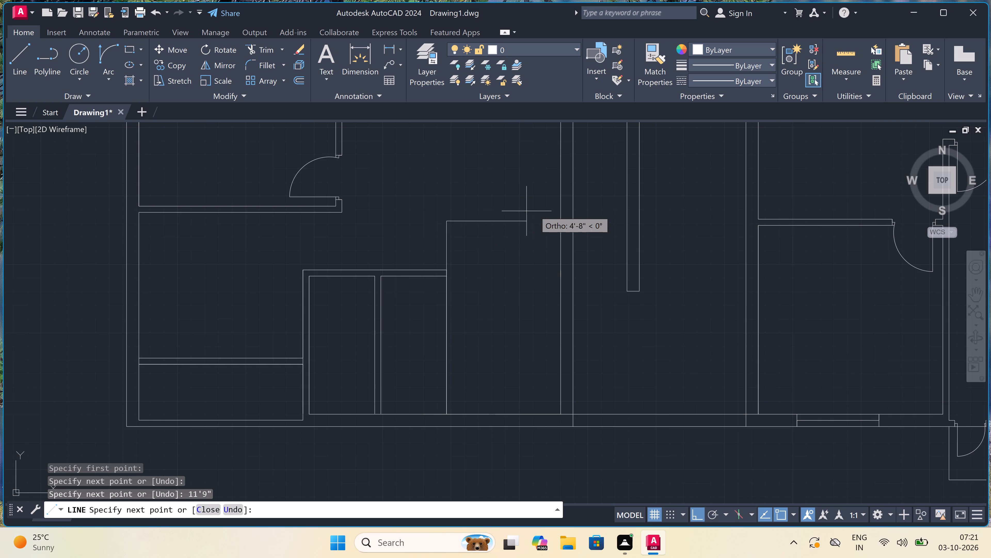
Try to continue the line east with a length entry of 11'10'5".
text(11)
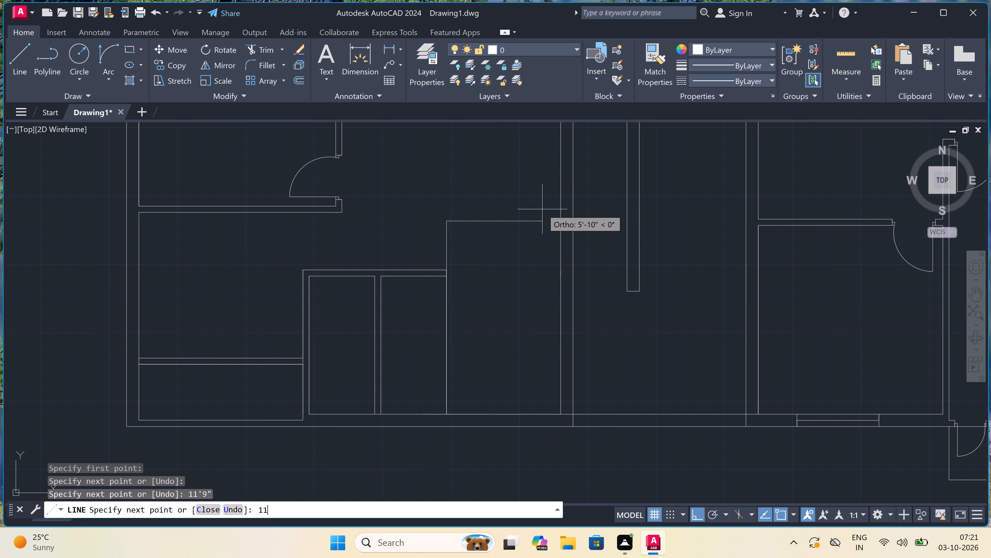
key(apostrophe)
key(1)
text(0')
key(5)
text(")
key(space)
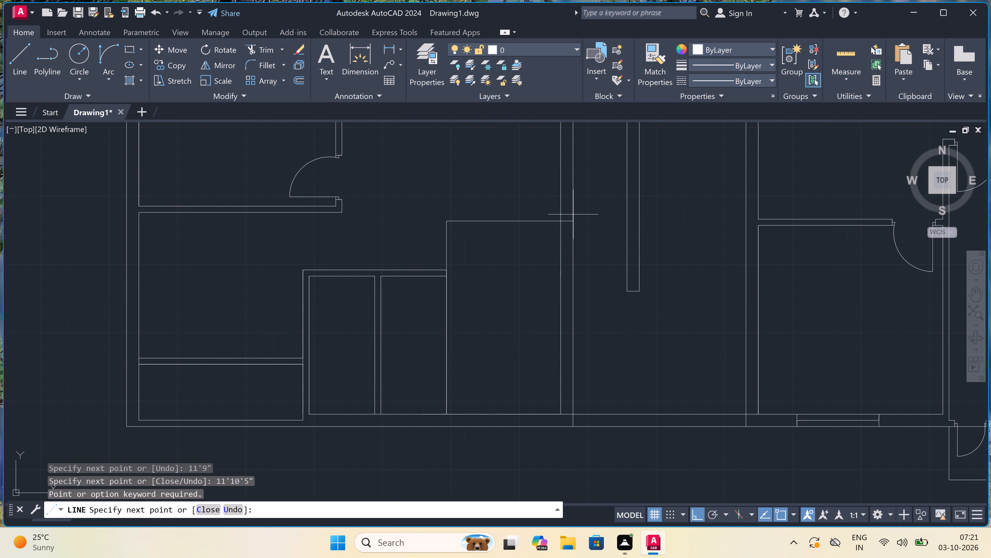
Continue the line east to the east face of the free-ending corridor wall, then south to the south wall's inner face.
scroll(452, 259, down, 5)
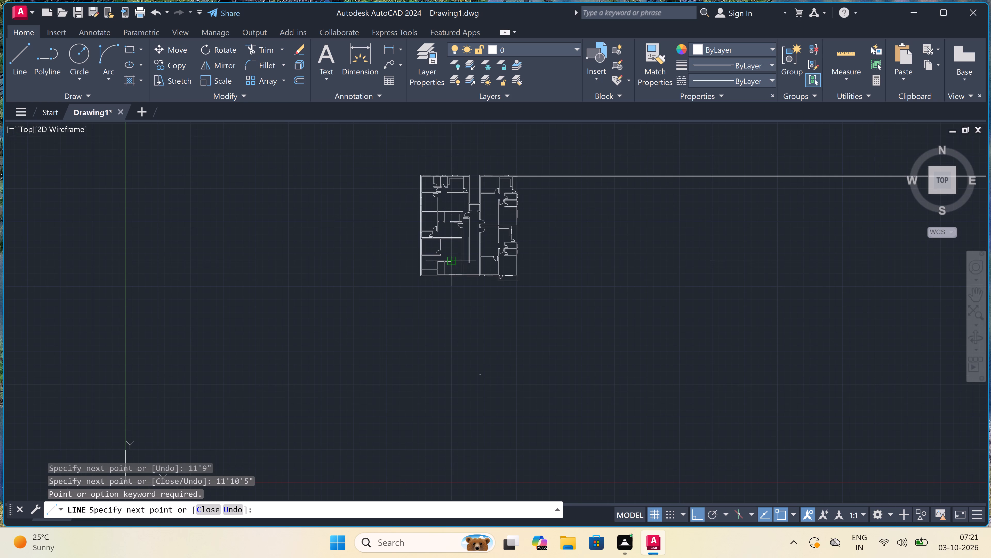
scroll(453, 255, up, 2)
scroll(460, 260, down, 1)
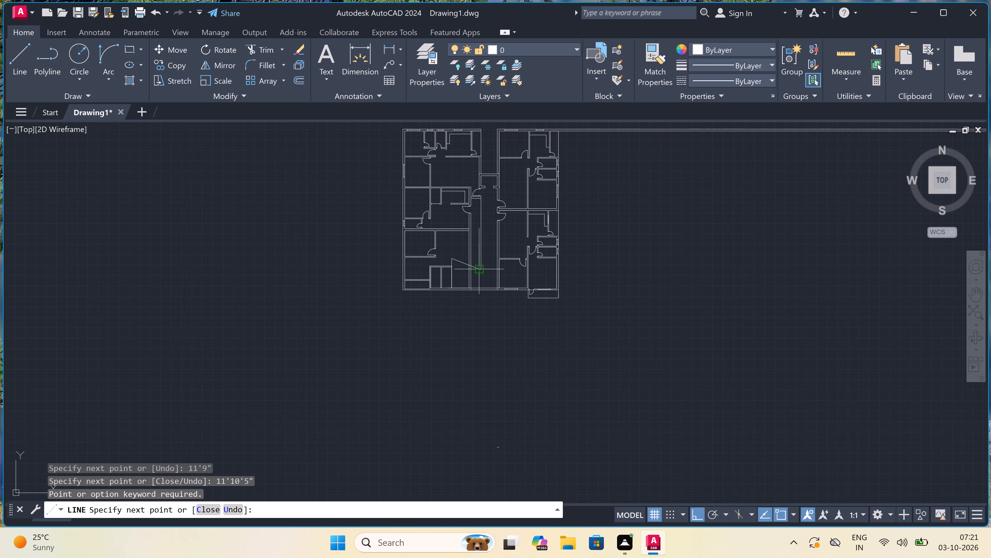
scroll(478, 262, up, 3)
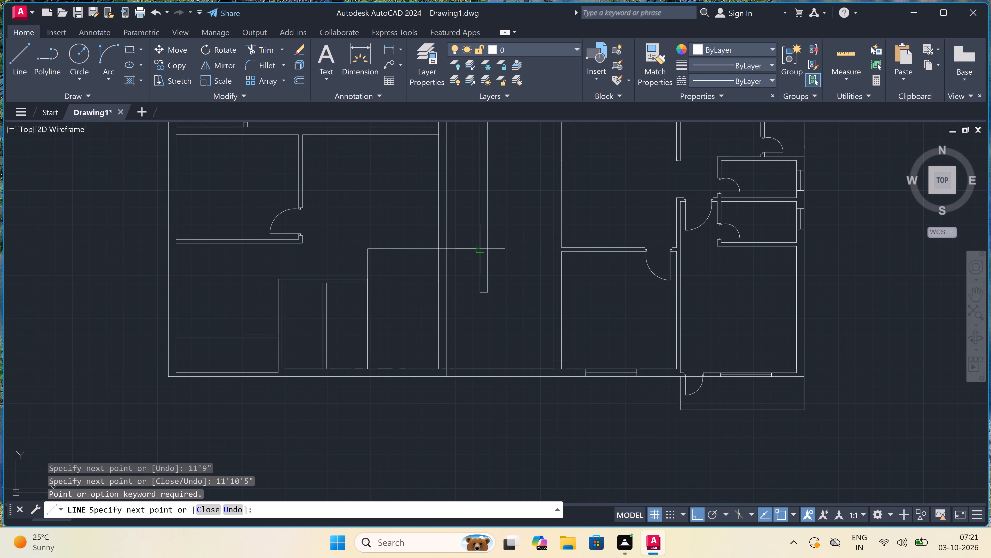
click(481, 250)
click(491, 247)
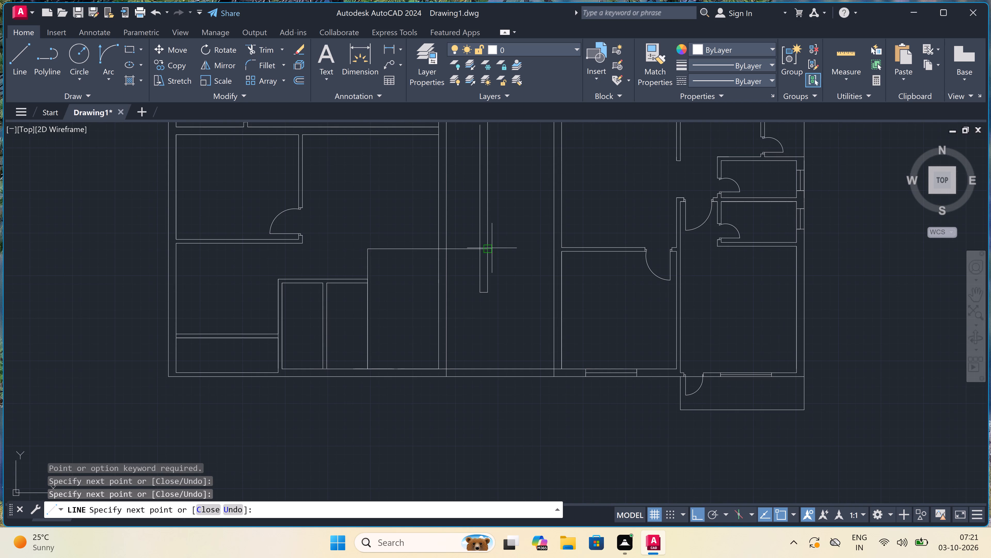
click(486, 365)
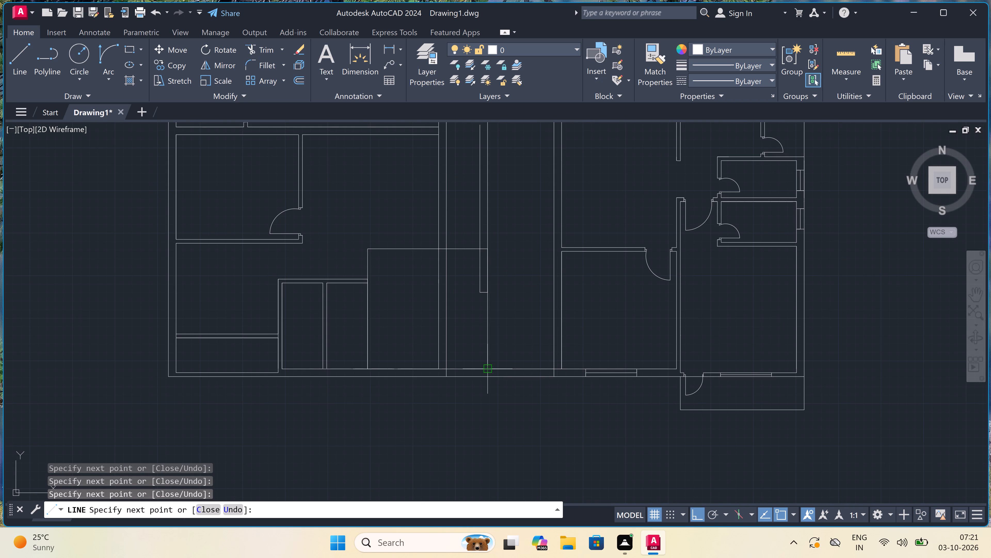
key(Escape)
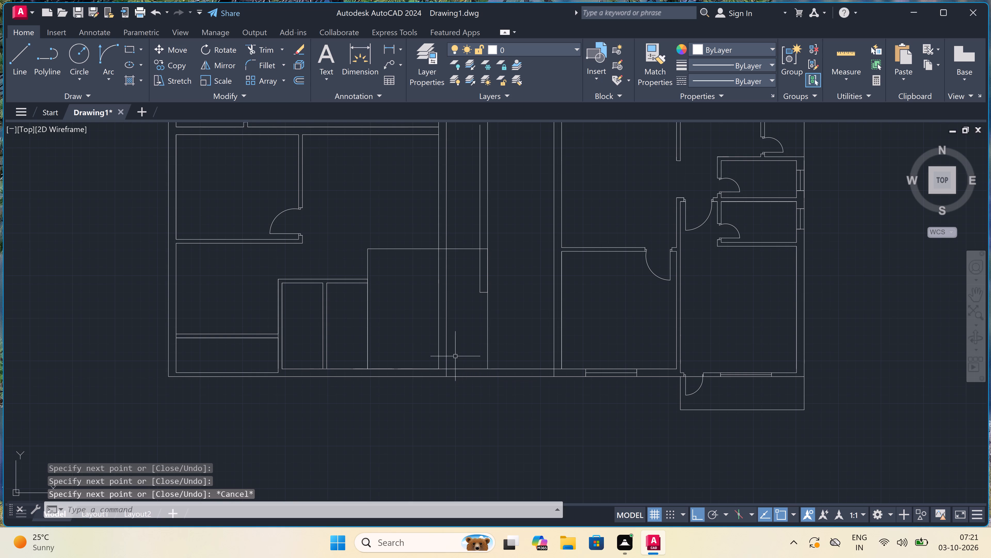
Draw the new room's west wall inner face 4.5" east of the outer face, from the south wall up to the top line.
key(space)
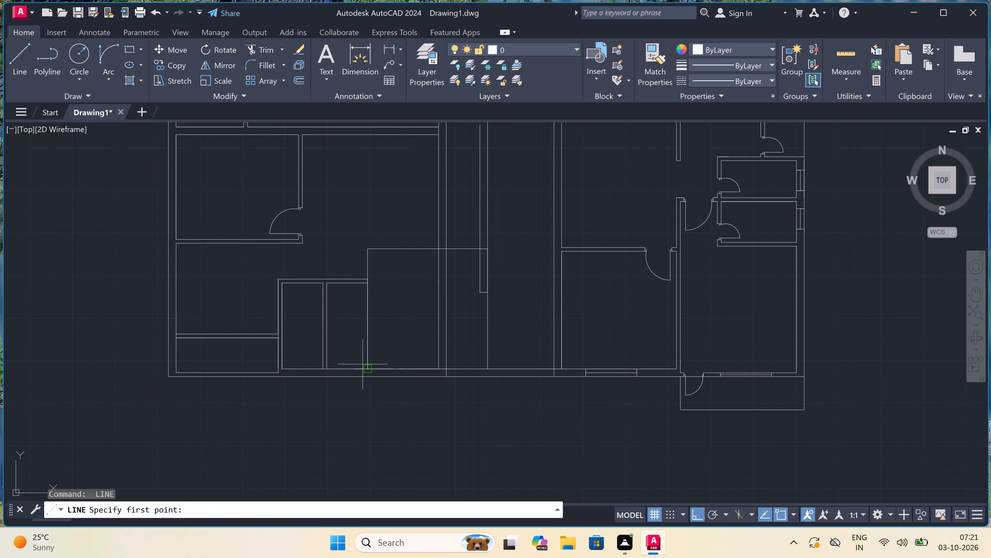
click(367, 369)
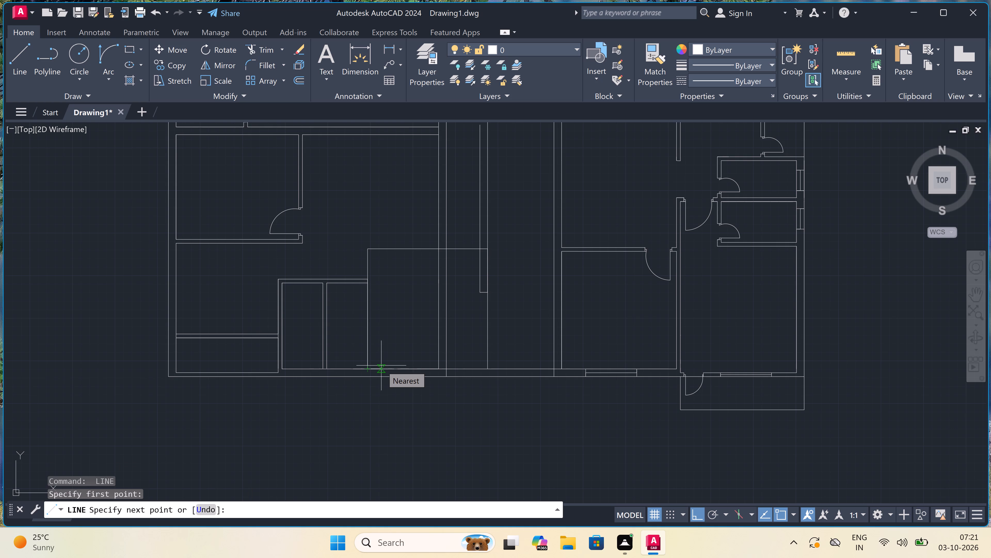
text(4.5)
text(")
key(space)
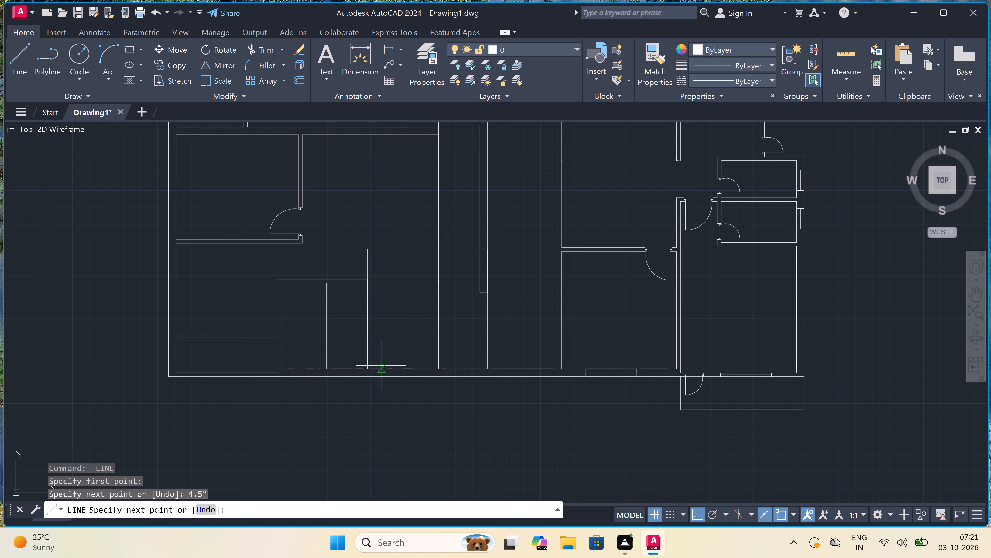
scroll(369, 253, up, 4)
double_click(385, 226)
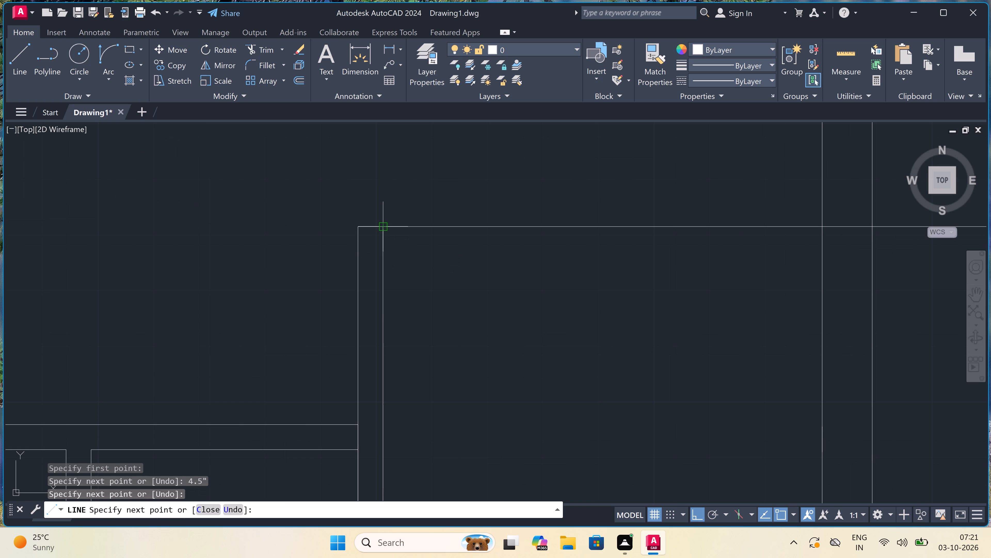
Draw the new room's top wall inner face 4.5" below the outer face, running east to the corridor wall's west face.
key(4)
text(.5)
text(")
key(space)
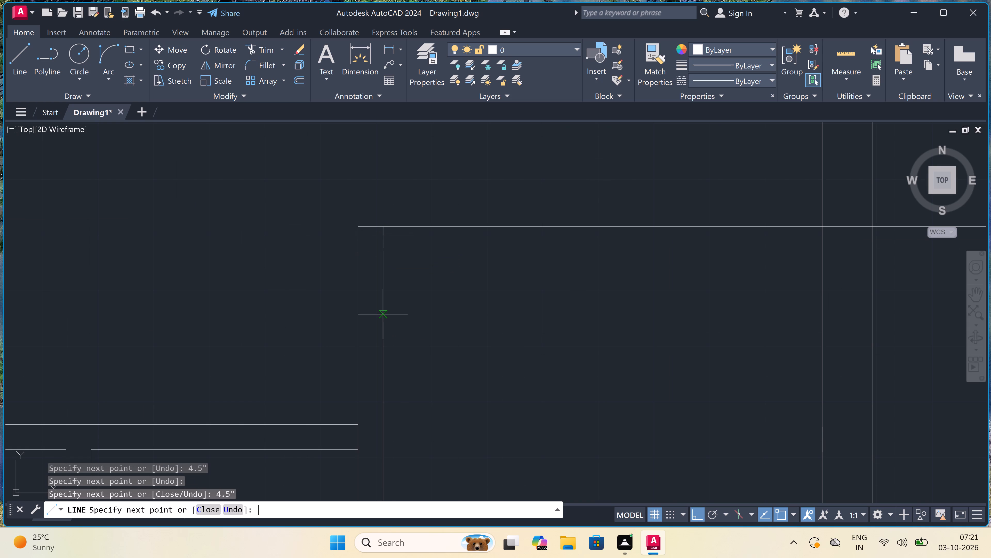
scroll(383, 314, down, 3)
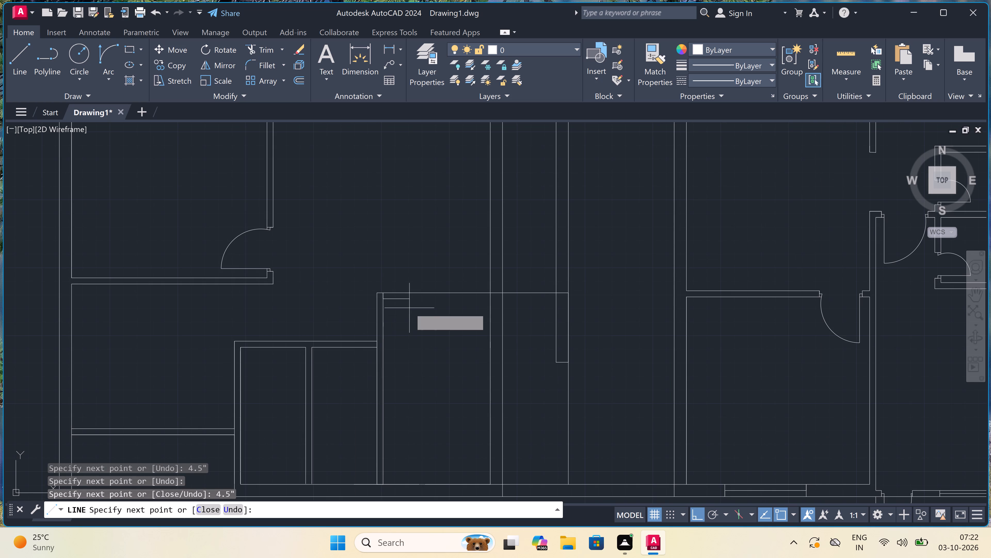
scroll(547, 304, up, 1)
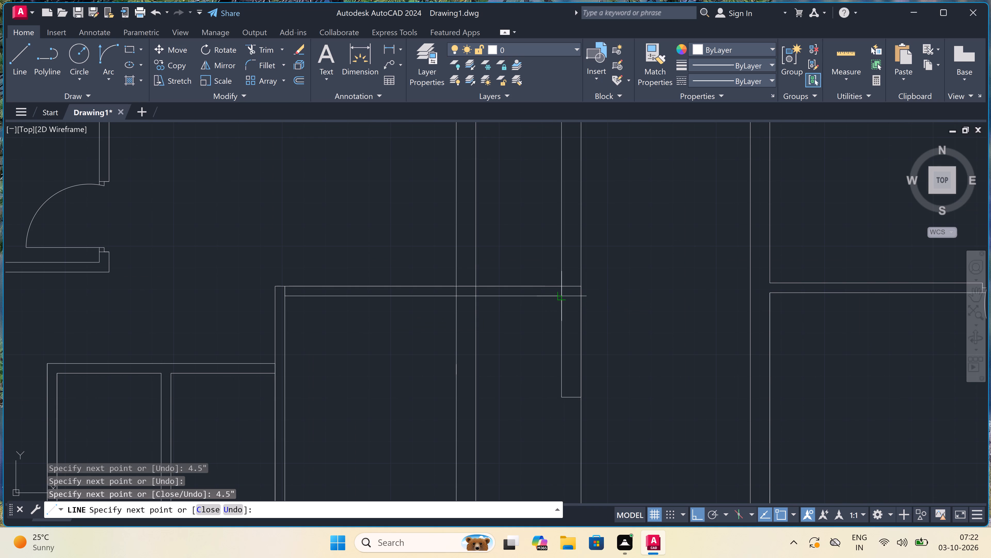
click(563, 297)
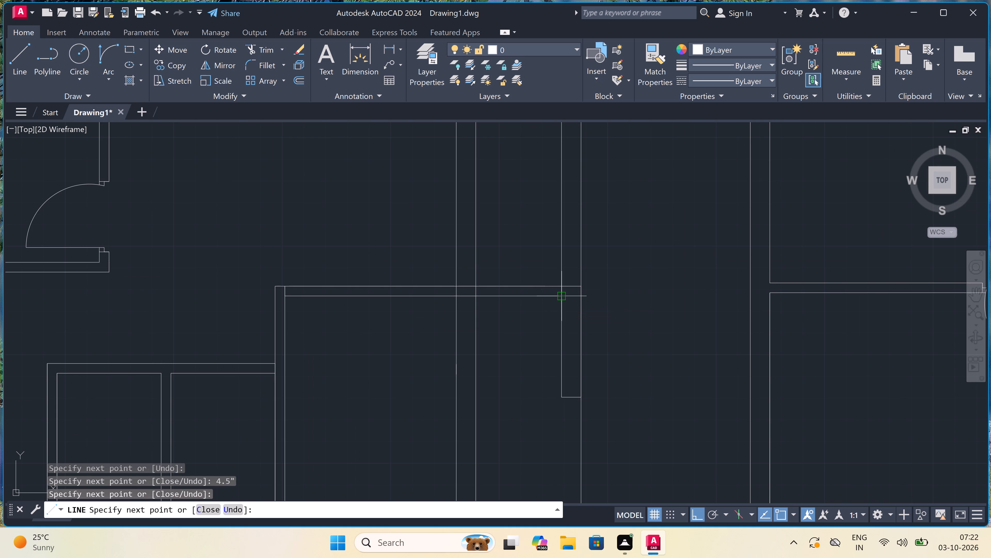
key(Escape)
Extend the corridor wall's west face with a line from its lower end to the south wall's inner face.
scroll(549, 275, down, 3)
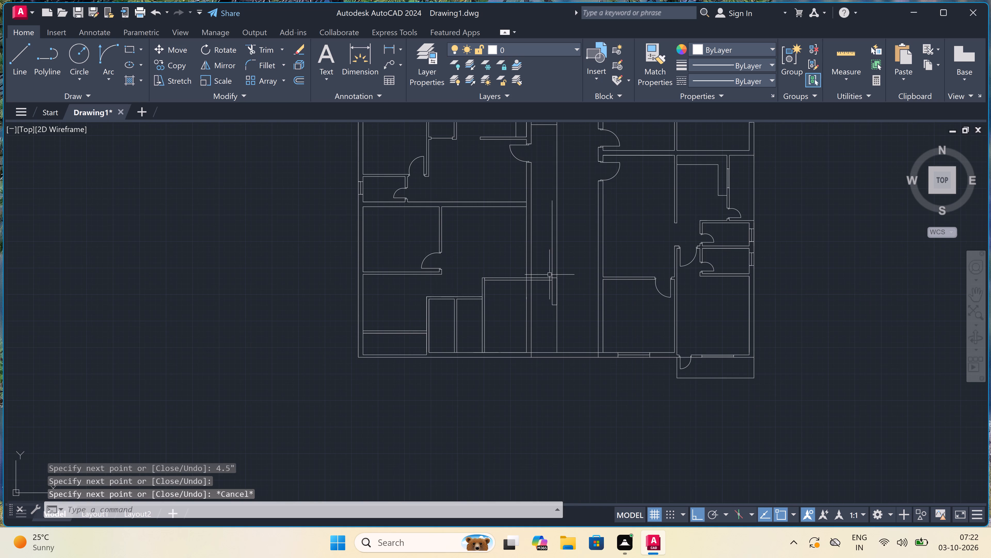
scroll(548, 300, up, 2)
key(space)
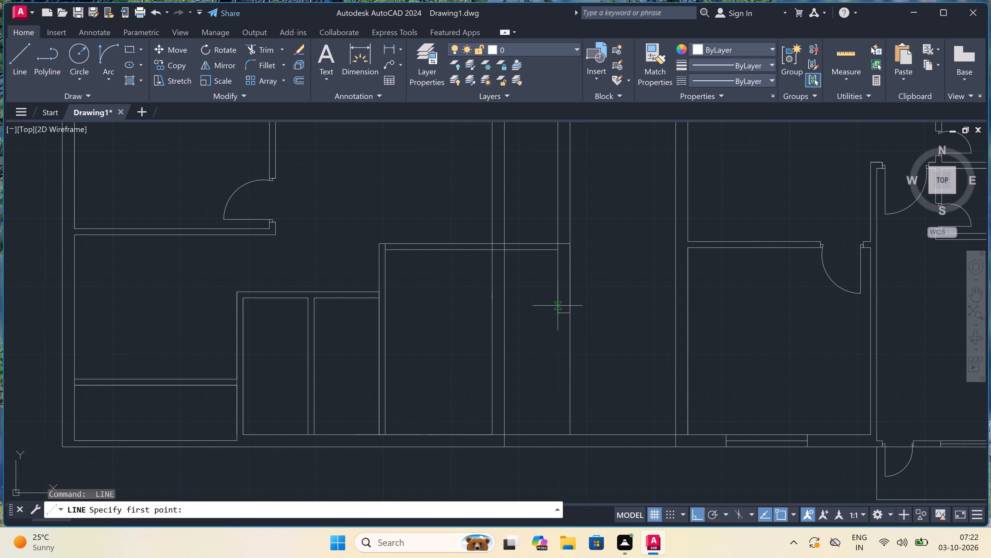
click(560, 311)
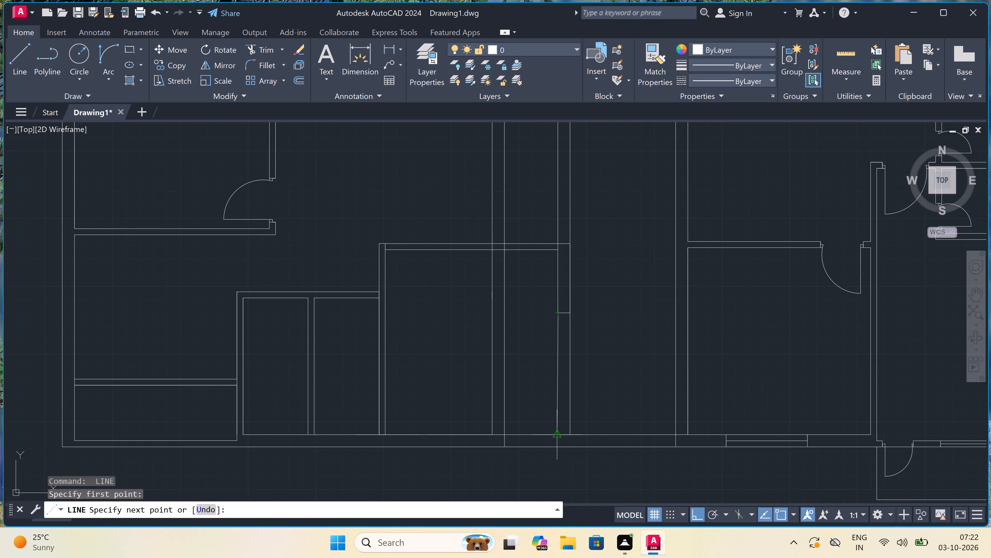
scroll(561, 435, up, 4)
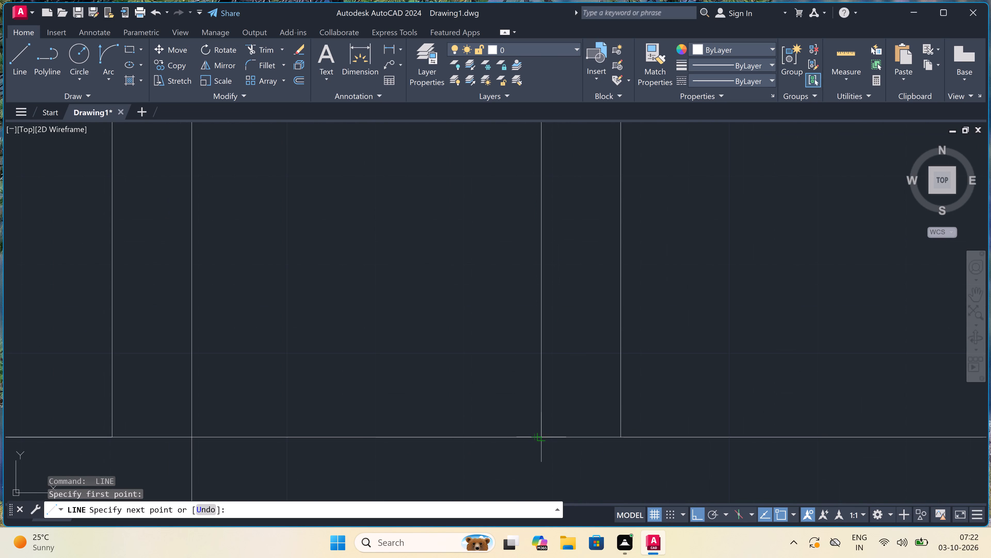
scroll(540, 435, up, 5)
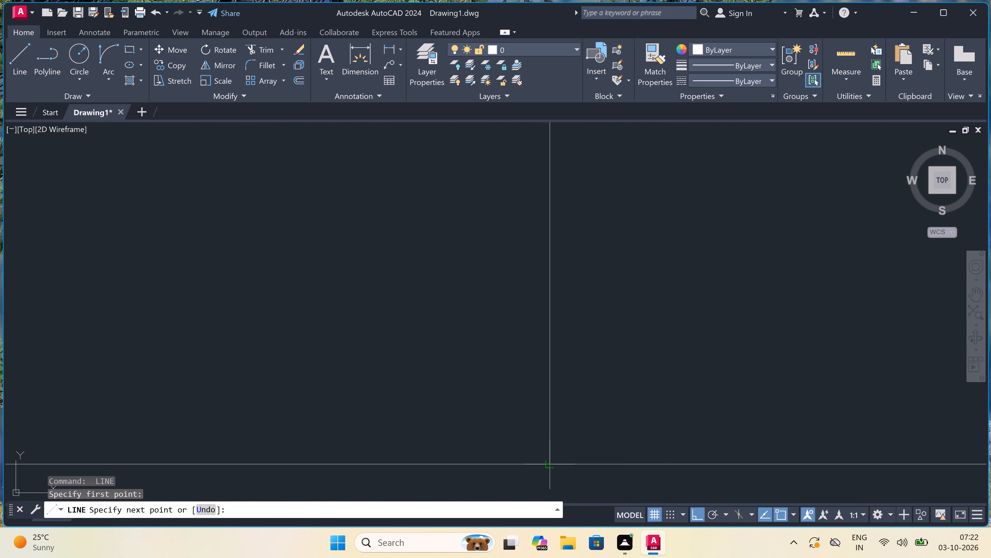
click(553, 461)
key(Escape)
Trim the two old wall lines that run through the new room, from its top wall down to the south wall.
scroll(395, 325, down, 3)
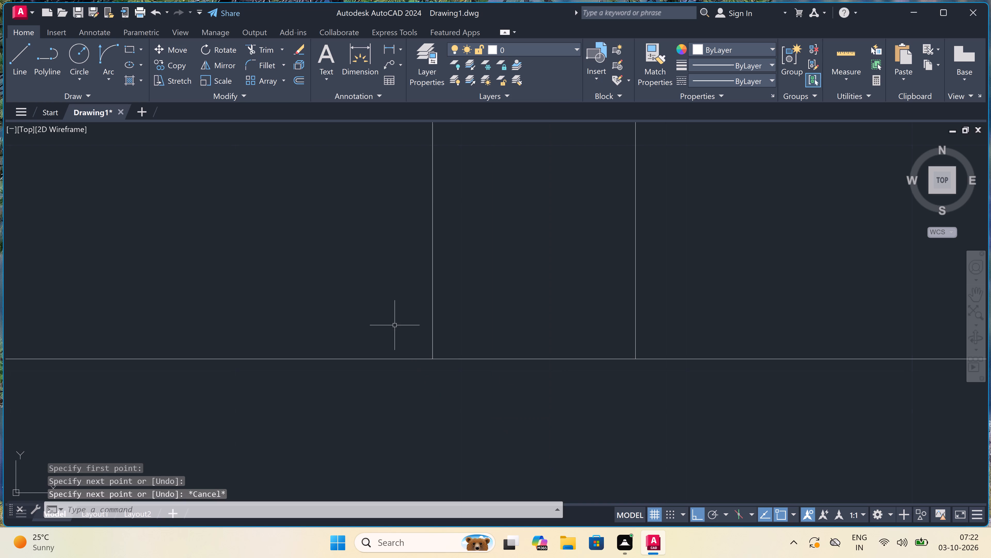
scroll(387, 326, down, 6)
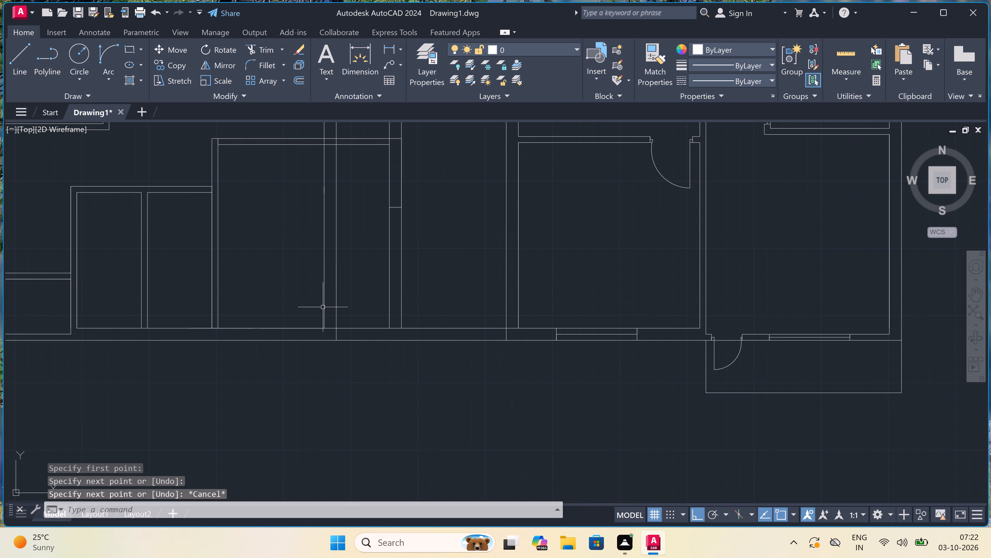
scroll(329, 296, down, 3)
scroll(328, 271, up, 1)
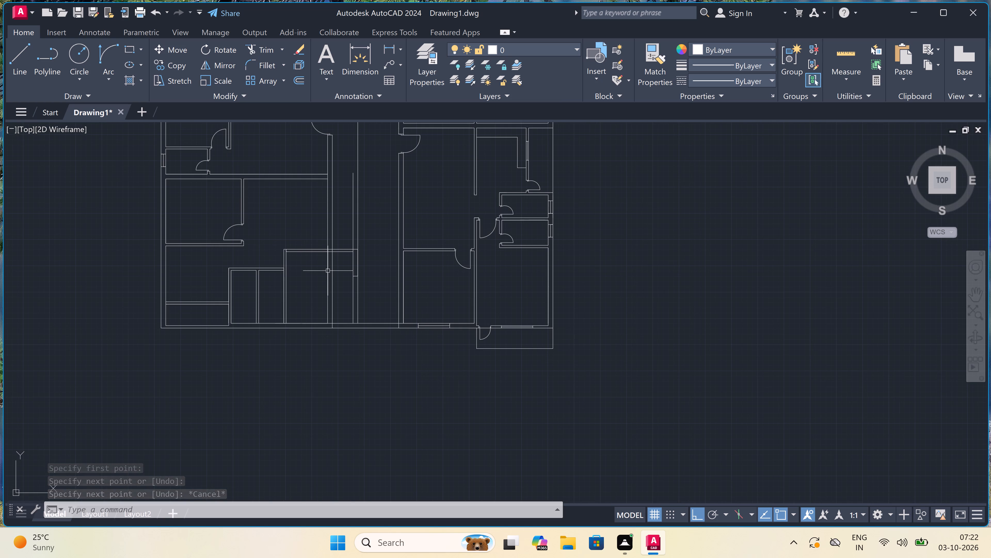
key(t)
key(r)
key(space)
click(330, 274)
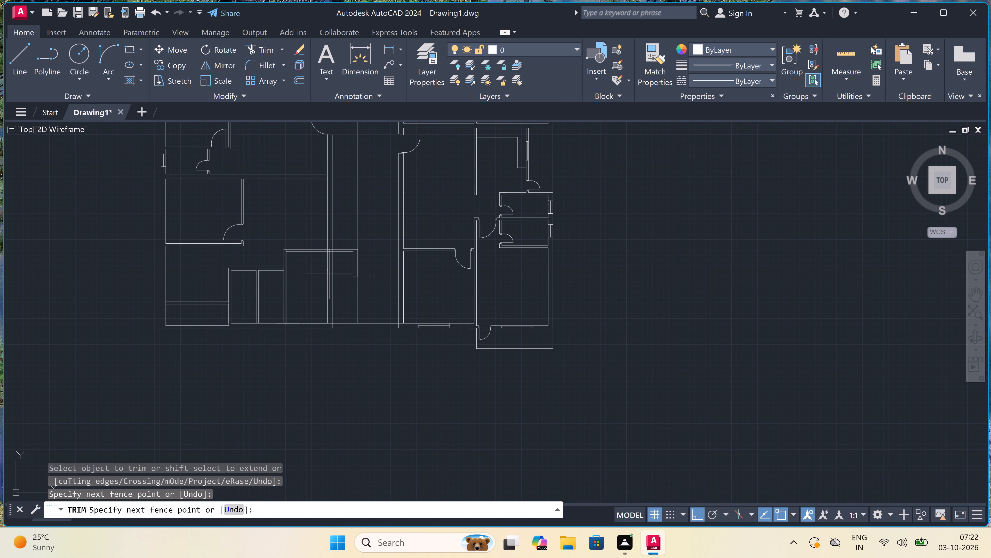
triple_click(337, 272)
click(337, 272)
double_click(325, 275)
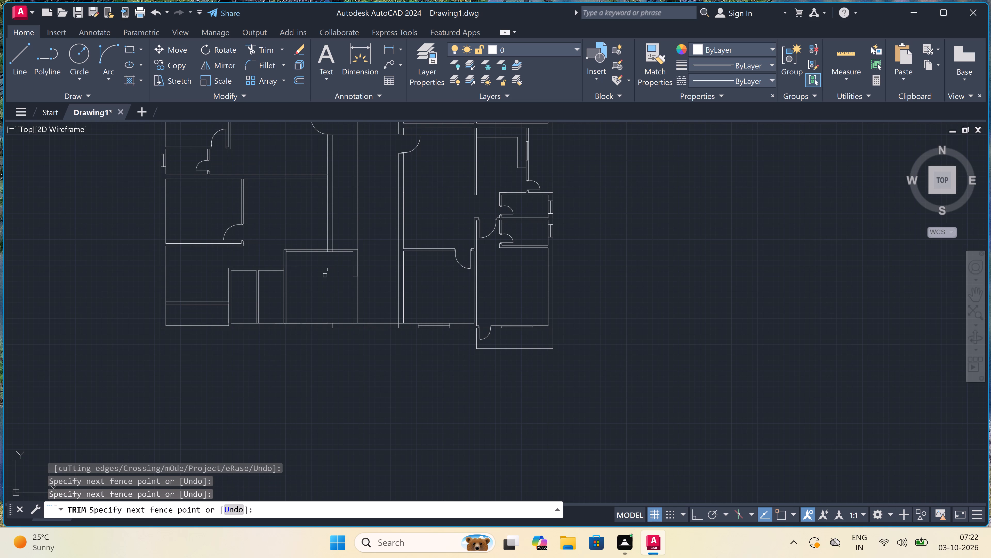
Trim the two cross lines inside the corridor wall's thickness and remove the leftover line stub inside the new room.
scroll(342, 262, up, 3)
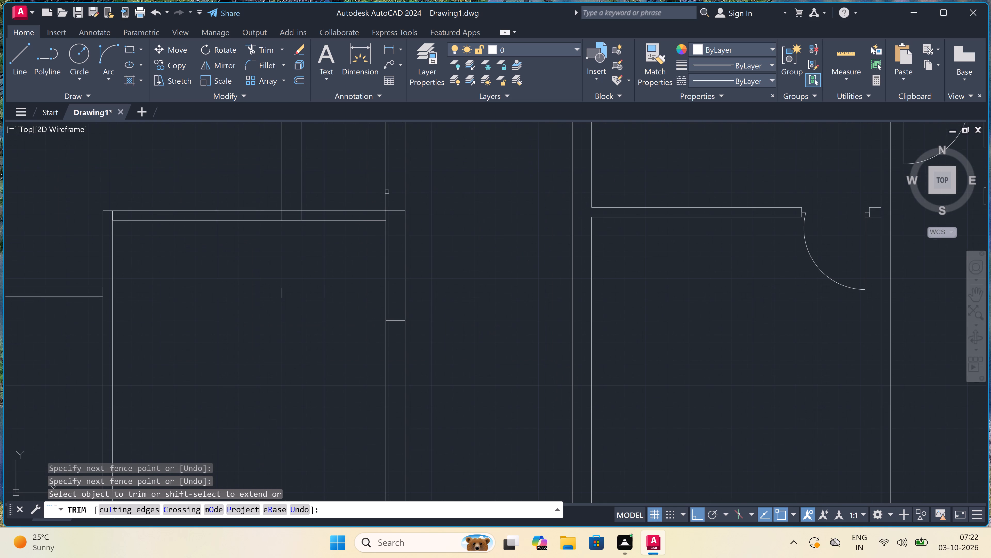
click(391, 195)
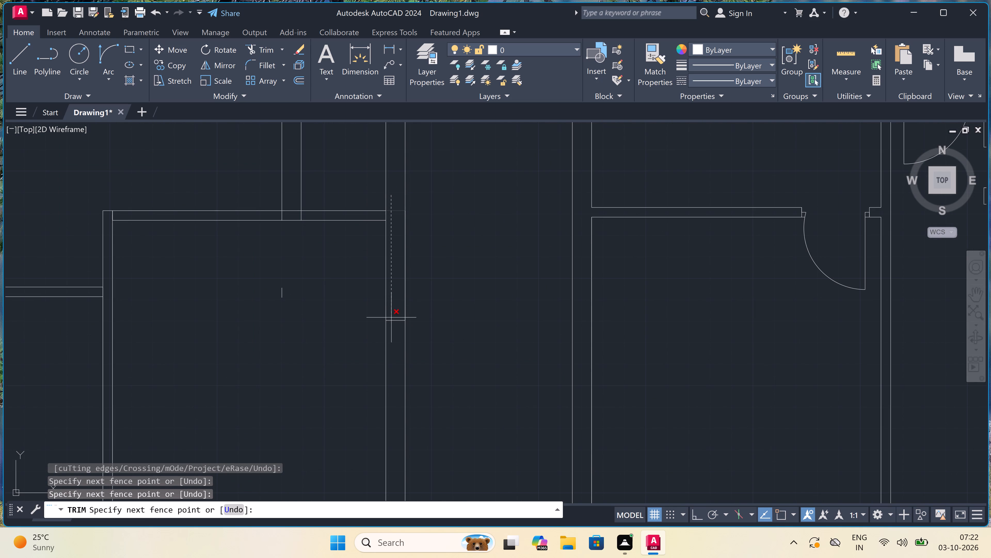
click(391, 329)
click(335, 265)
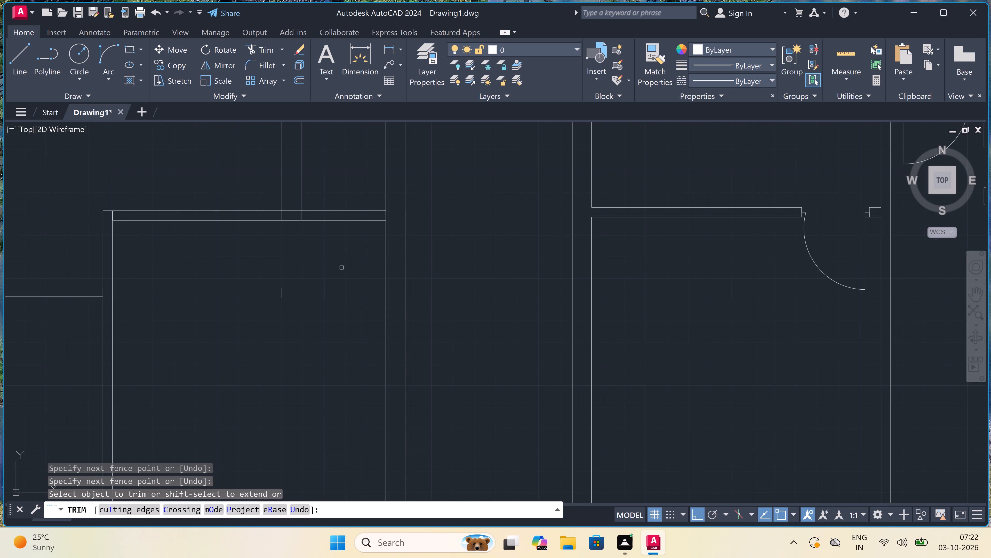
click(275, 298)
Trim the line pieces within the new room's top wall thickness and open its outer face between the old wall's two faces.
scroll(275, 298, down, 3)
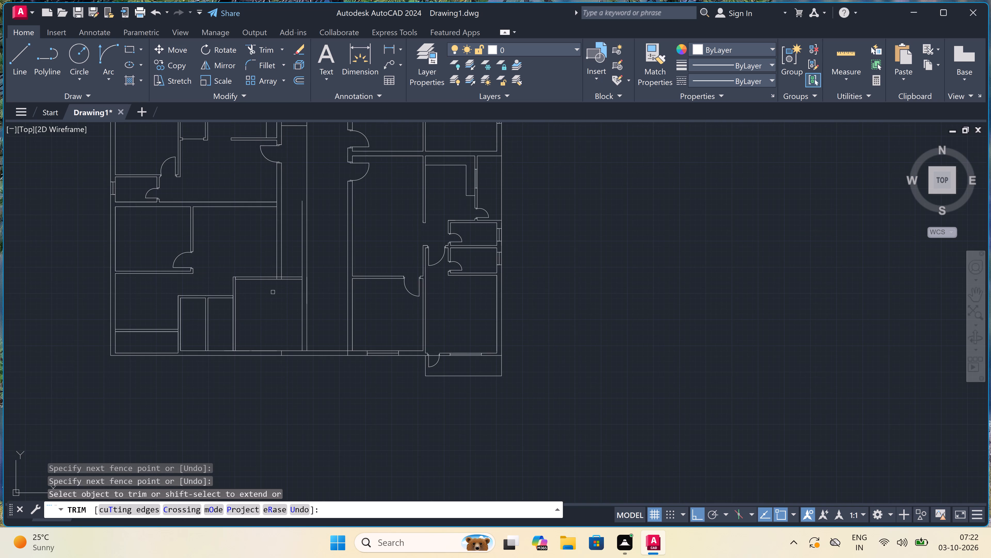
scroll(223, 285, up, 3)
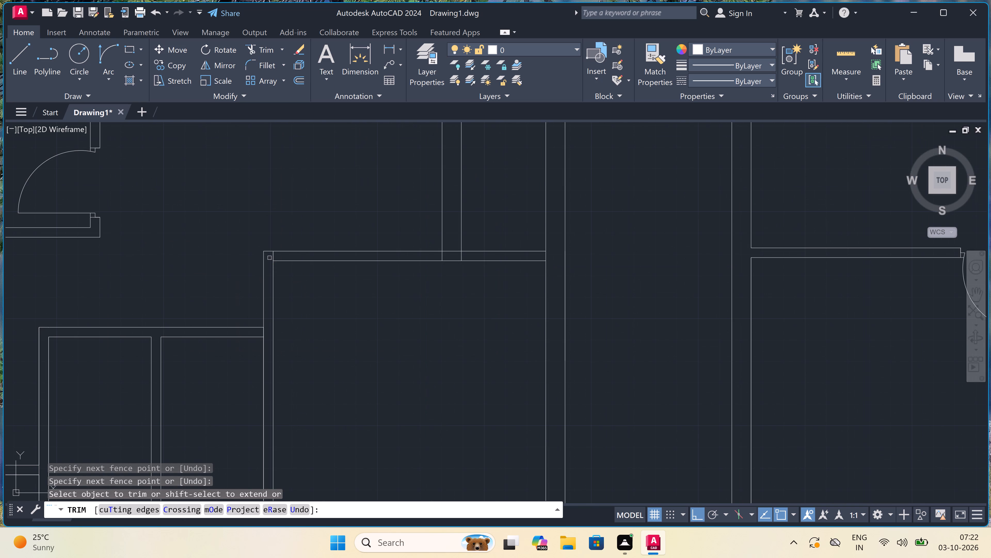
click(271, 254)
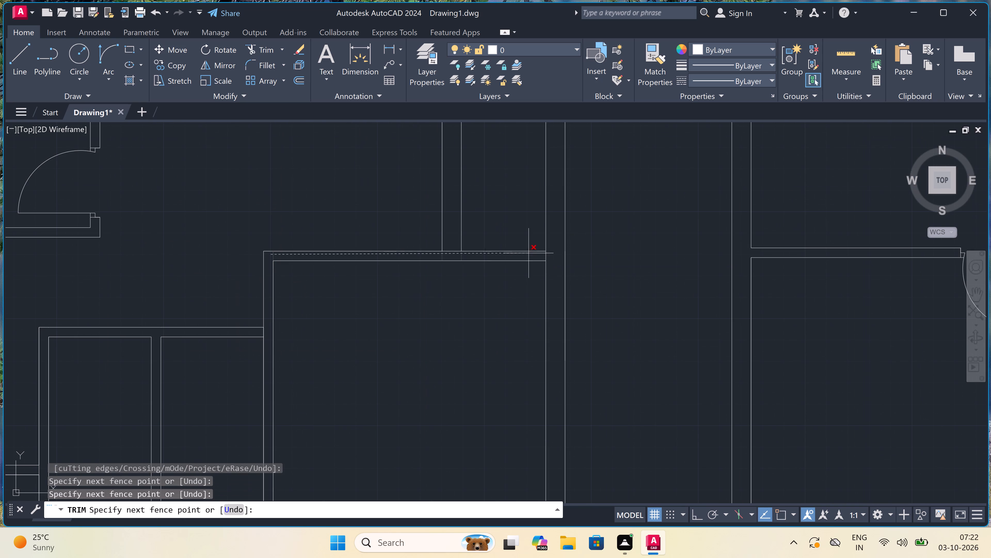
double_click(554, 256)
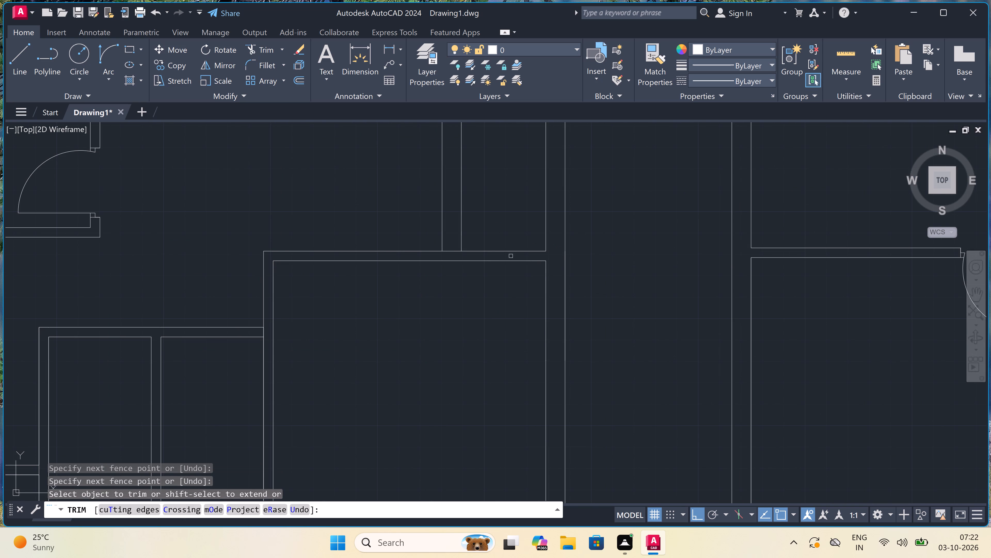
double_click(451, 254)
click(450, 241)
scroll(429, 299, down, 2)
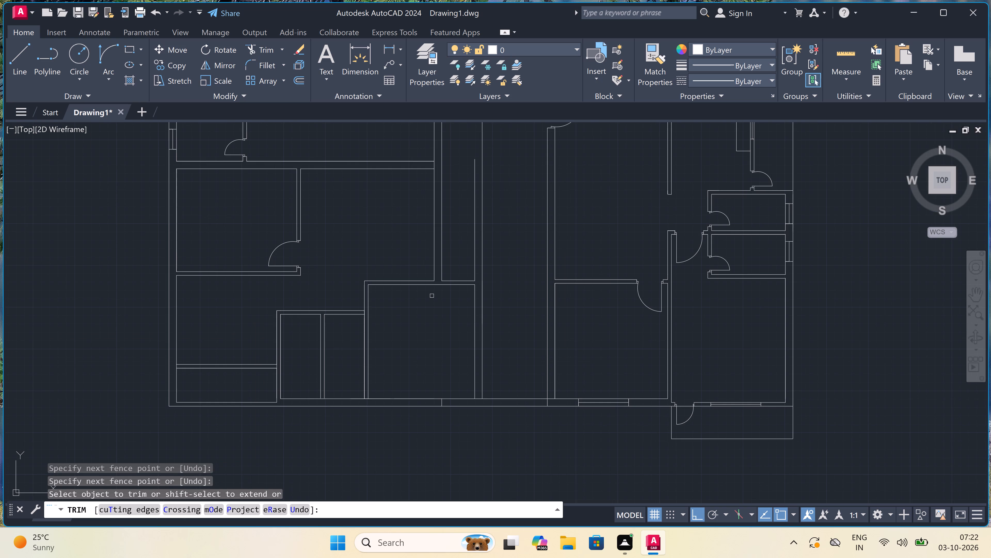
scroll(432, 296, down, 3)
scroll(449, 270, up, 2)
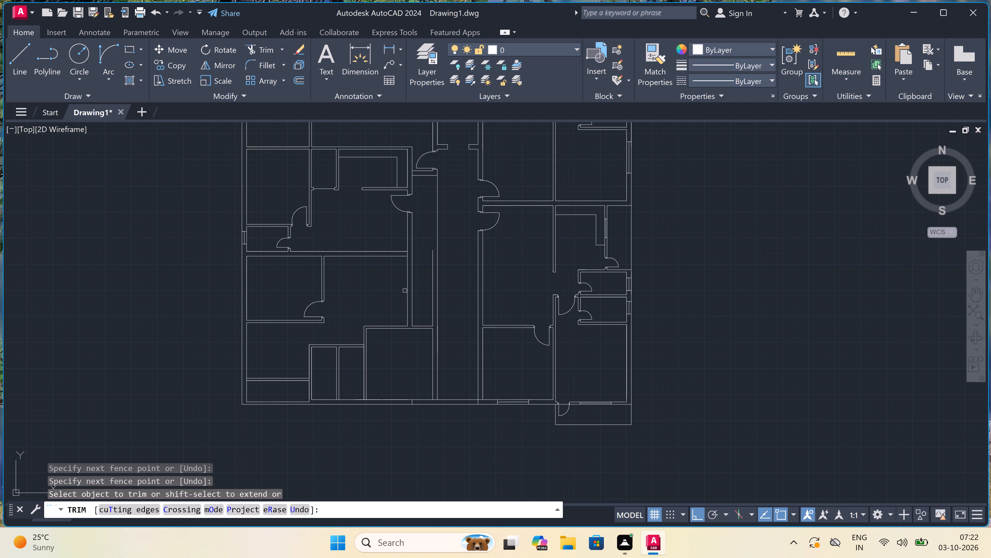
key(Escape)
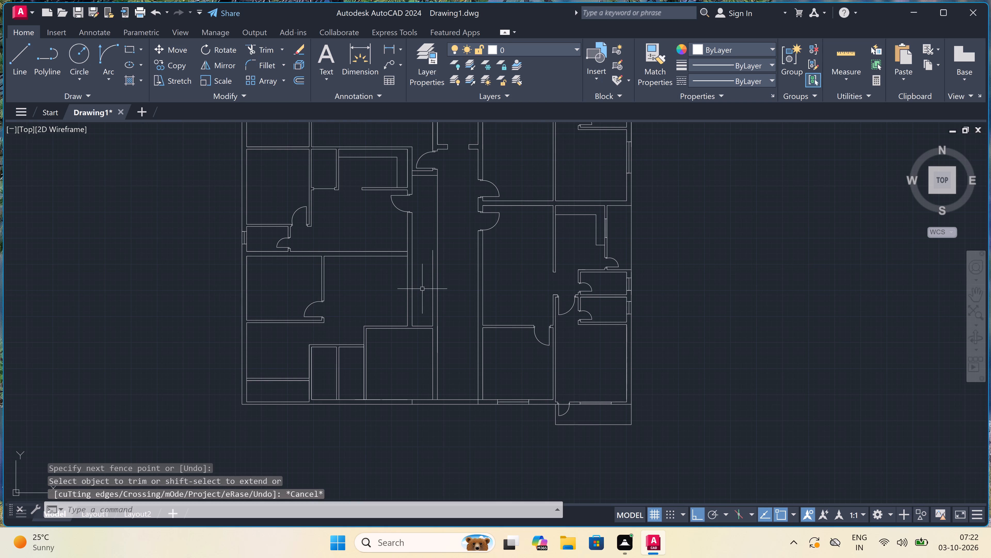
Extend the outer faces of the new room's top wall and the upper room's bottom wall east to the old wall's east face.
key(e)
key(x)
key(space)
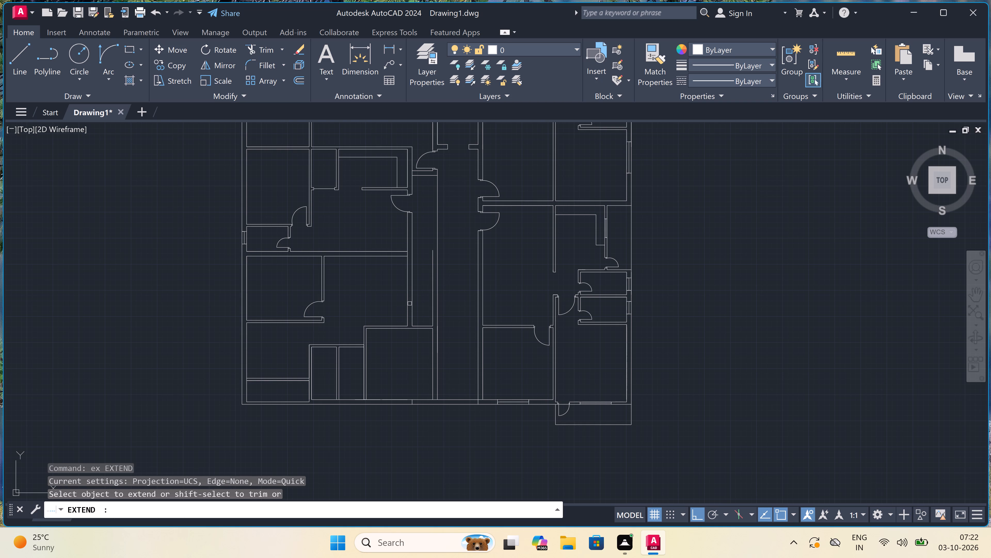
click(403, 326)
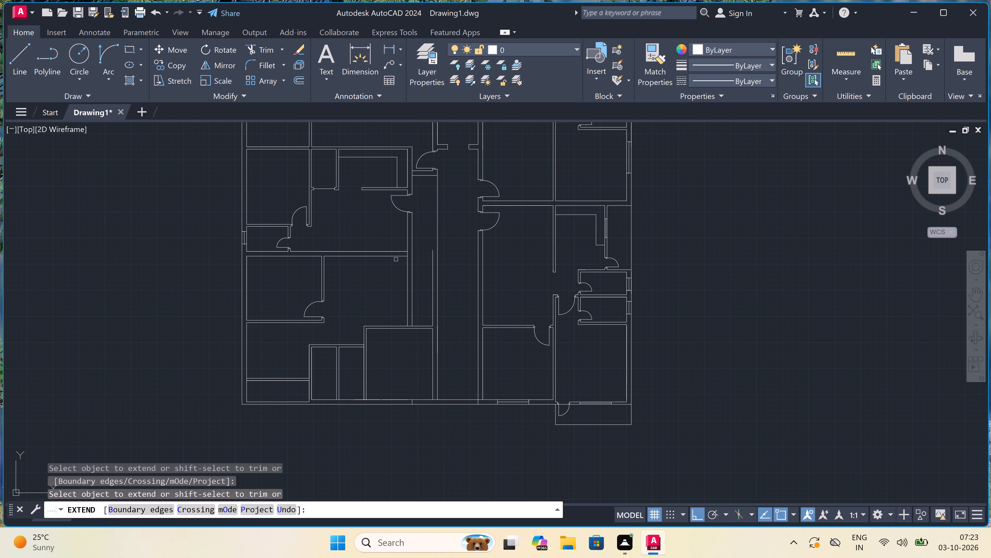
click(396, 256)
key(Escape)
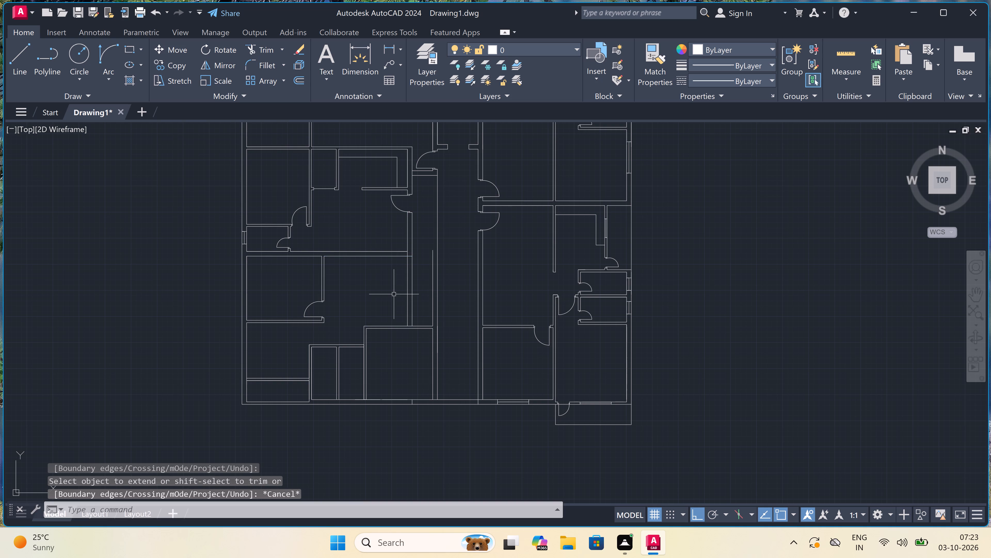
Trim both old wall faces between the upper room's bottom wall and the new room's top wall.
key(t)
key(r)
key(space)
click(421, 302)
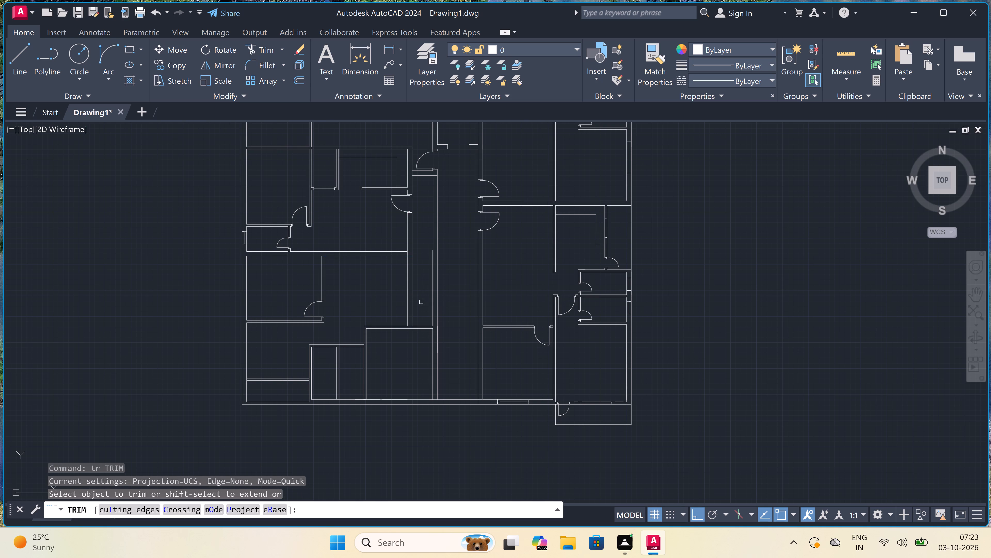
click(377, 303)
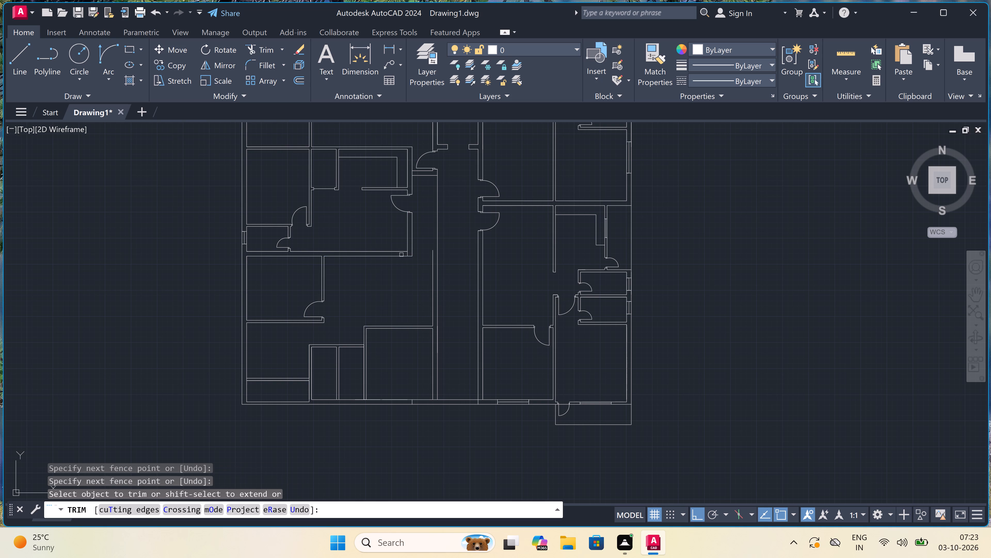
Trim the short wall line crossing the bottom wall's thickness at the upper room's southeast corner.
scroll(401, 256, up, 4)
click(422, 242)
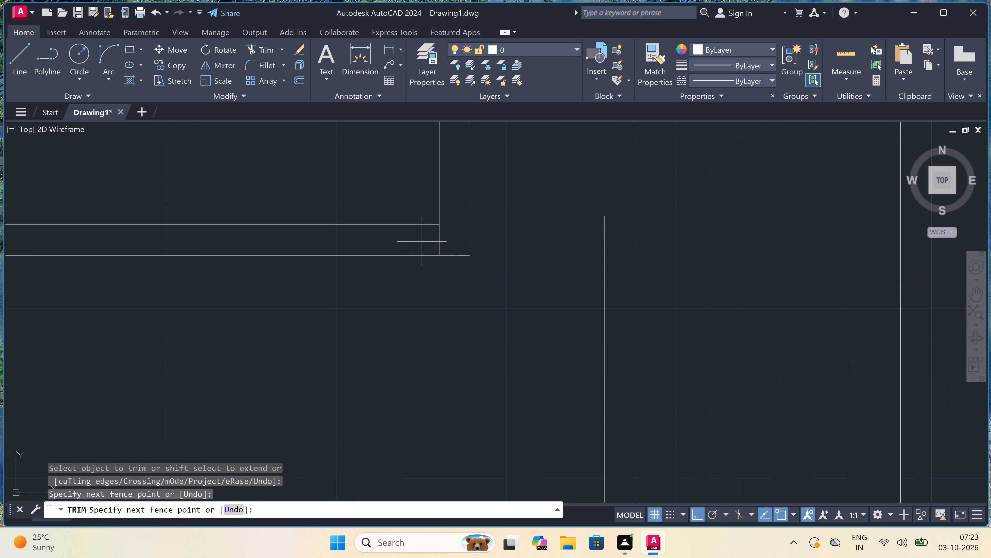
click(440, 241)
scroll(422, 263, down, 3)
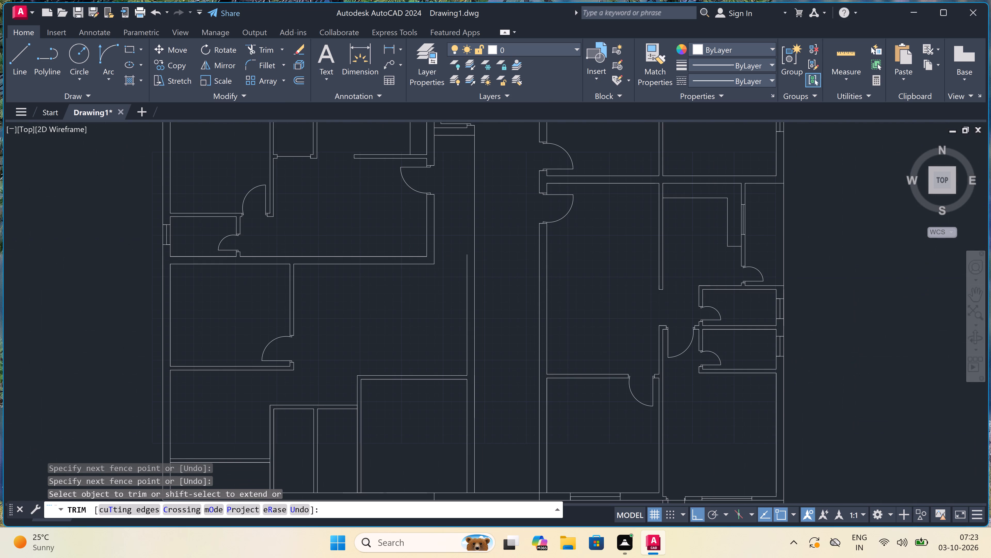
scroll(422, 290, down, 1)
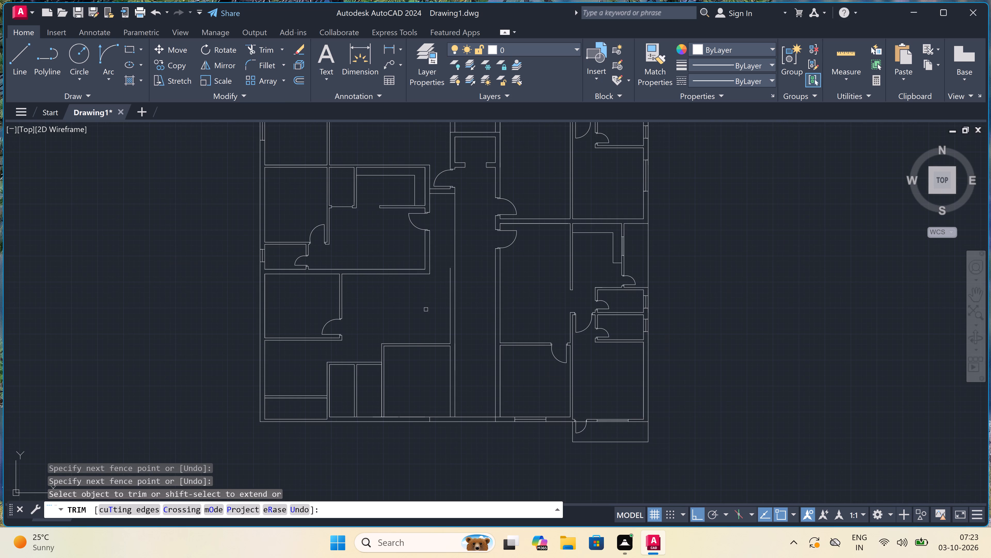
scroll(427, 311, down, 1)
scroll(461, 290, up, 1)
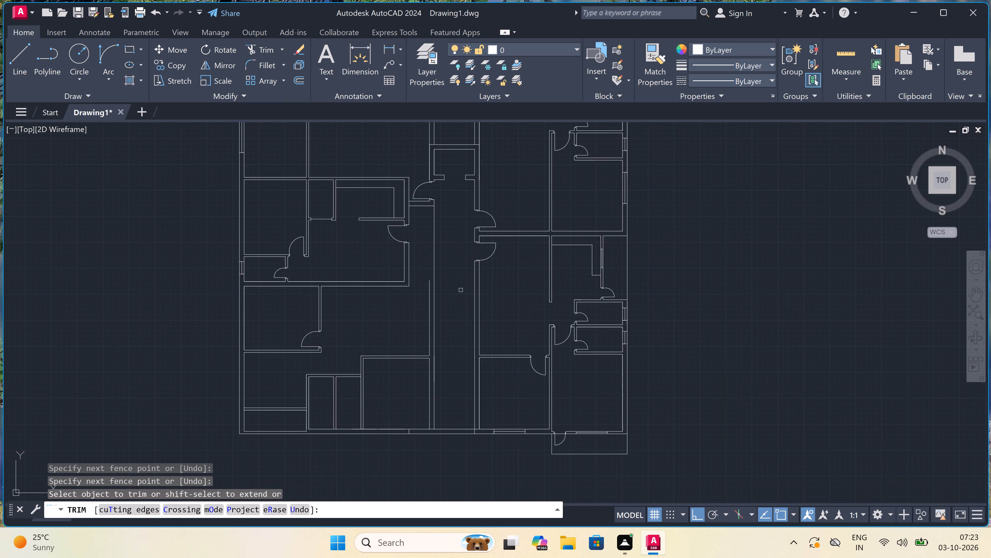
key(Escape)
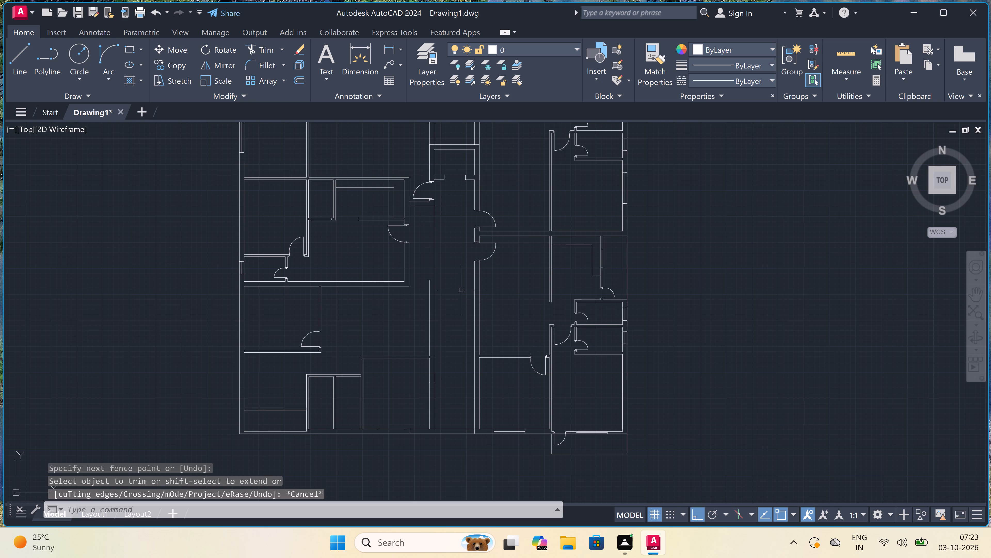
Draw a line from the east corridor door's lower jamb west across the corridor, then south to the west face's upper end.
text(l)
key(space)
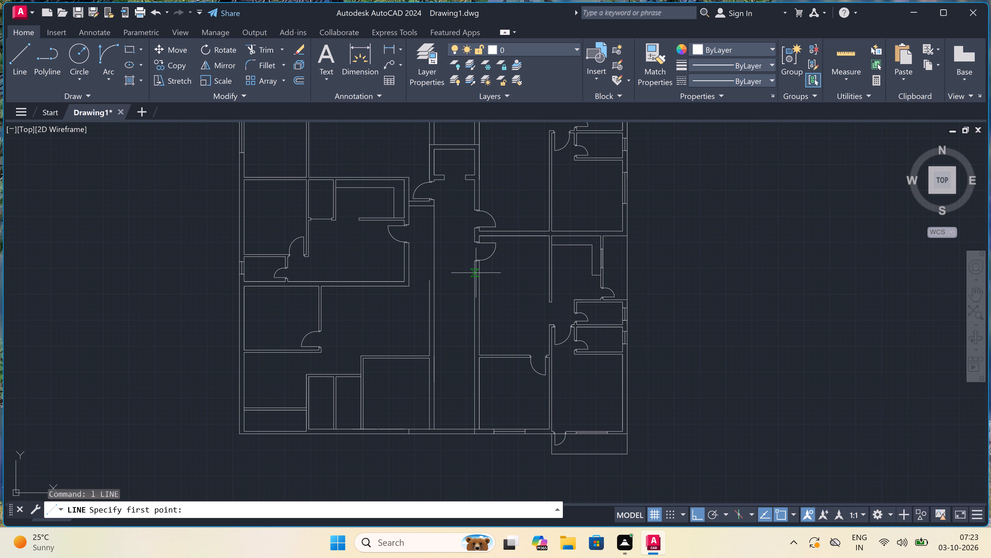
scroll(475, 273, up, 3)
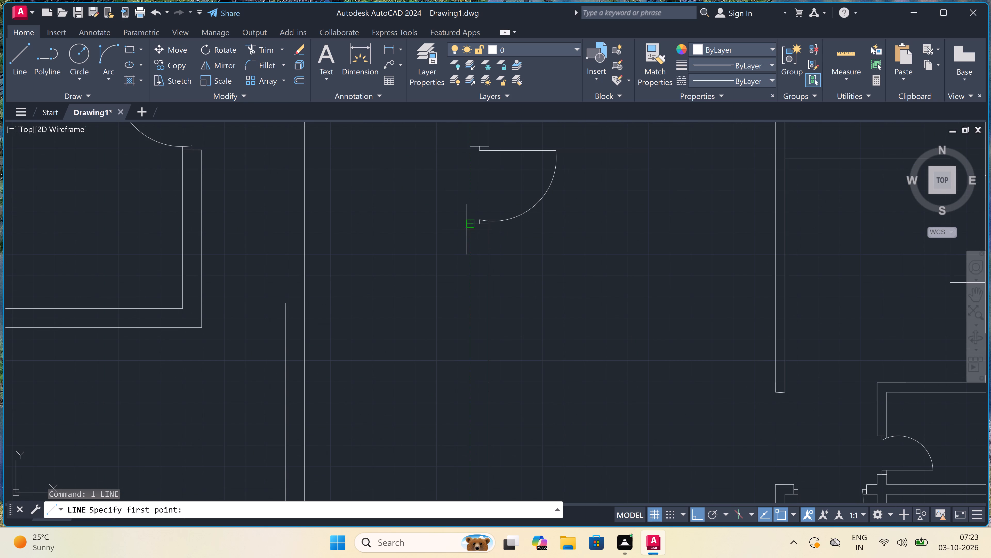
click(468, 222)
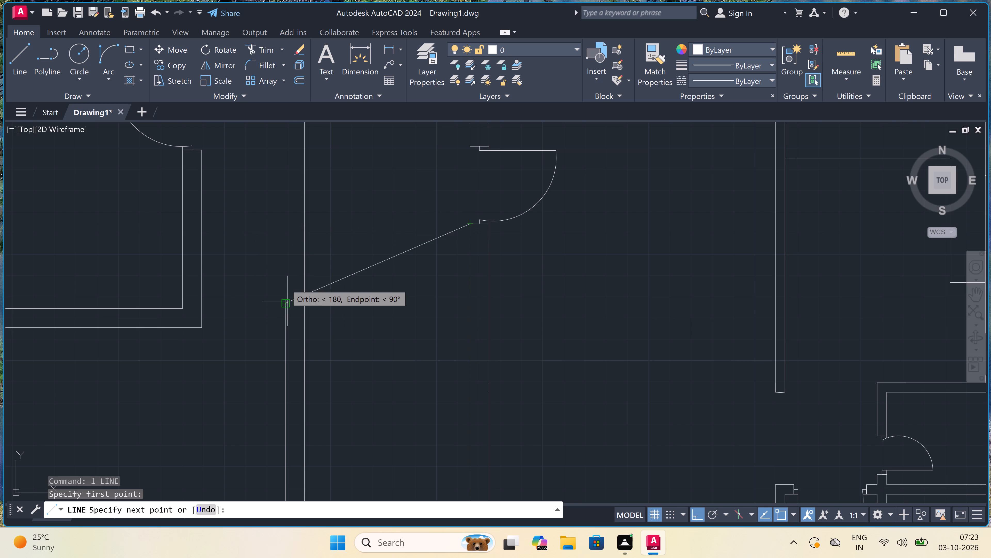
click(285, 224)
click(285, 303)
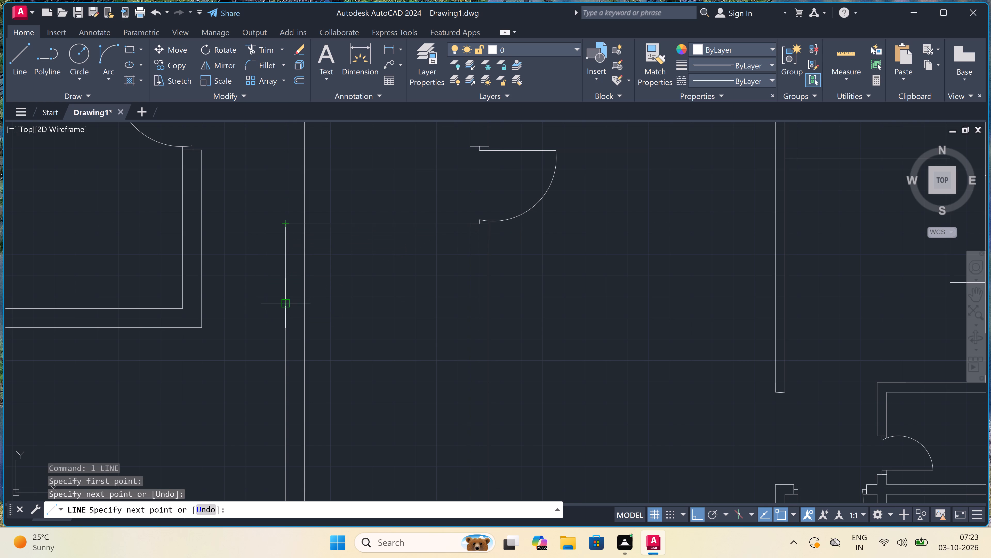
key(Escape)
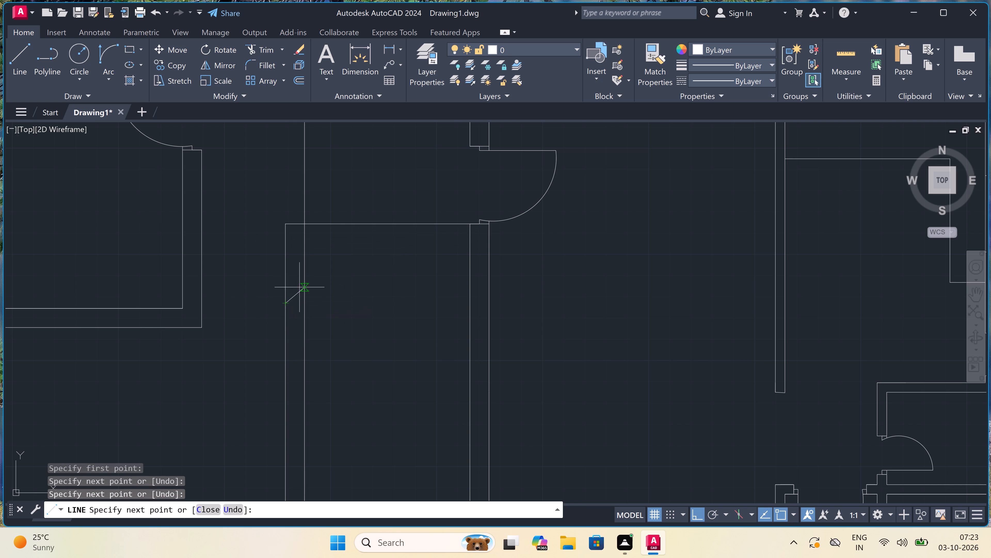
Trim the corridor wall's east face between the new cross line and the short wall by the northern door.
scroll(299, 286, down, 2)
key(t)
key(r)
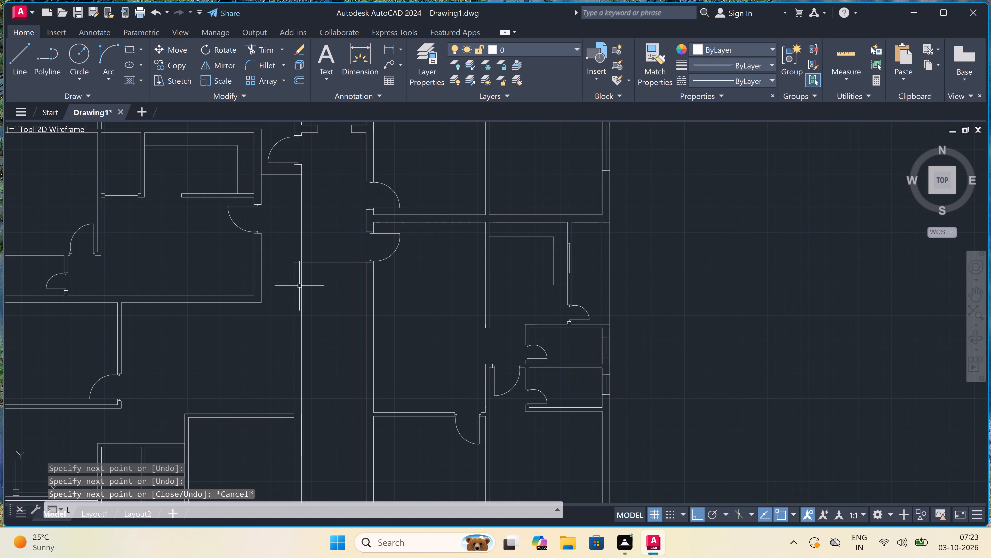
key(space)
click(298, 229)
click(313, 220)
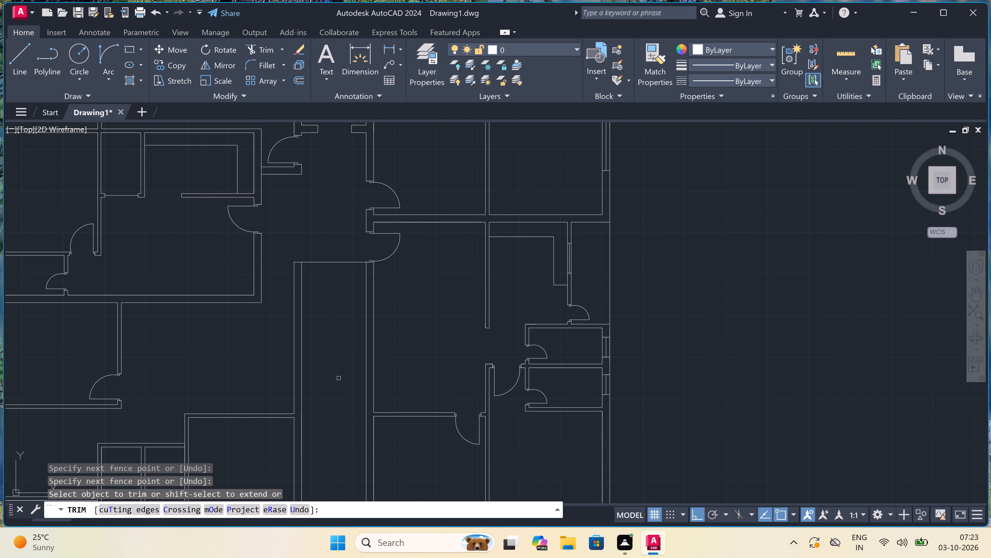
key(Escape)
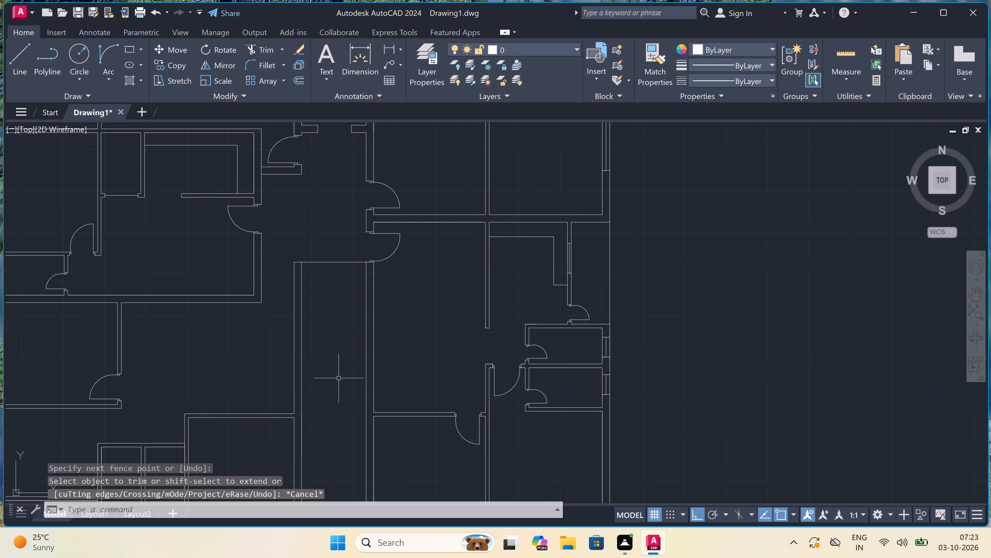
Draw a line across the enclosed corridor strip between its wall faces, then from its midpoint north to the strip's top line.
text(l)
key(space)
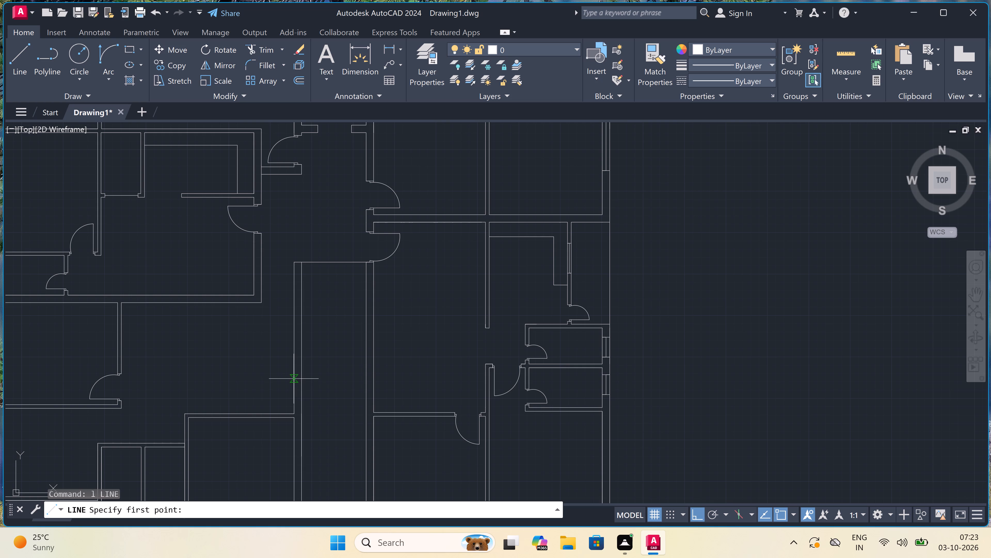
scroll(294, 379, down, 2)
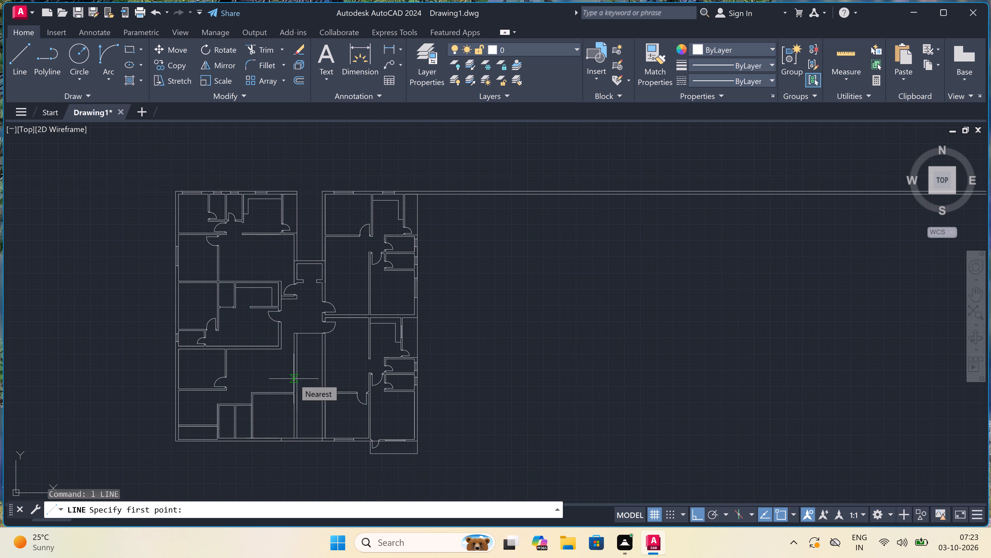
scroll(294, 379, up, 2)
scroll(294, 379, down, 1)
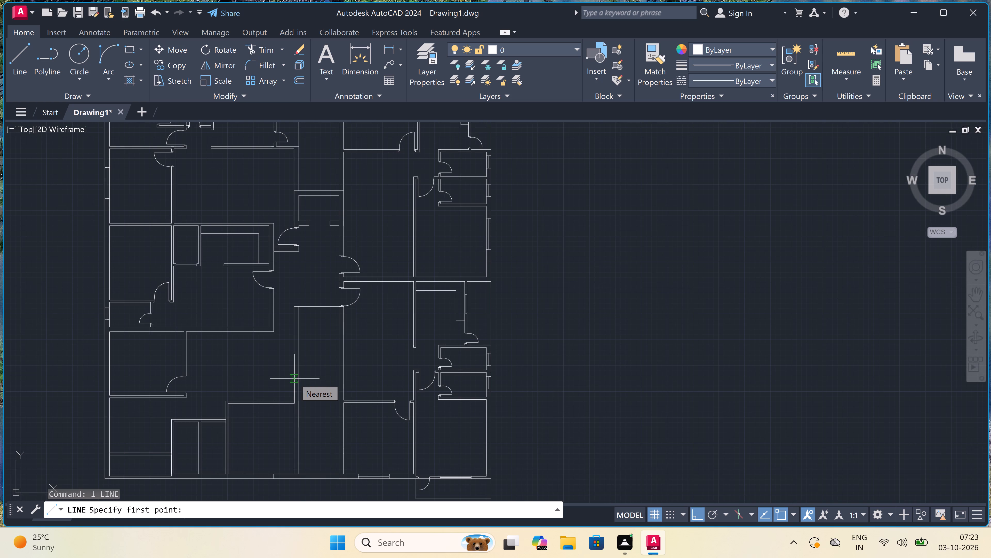
scroll(294, 379, up, 2)
click(306, 388)
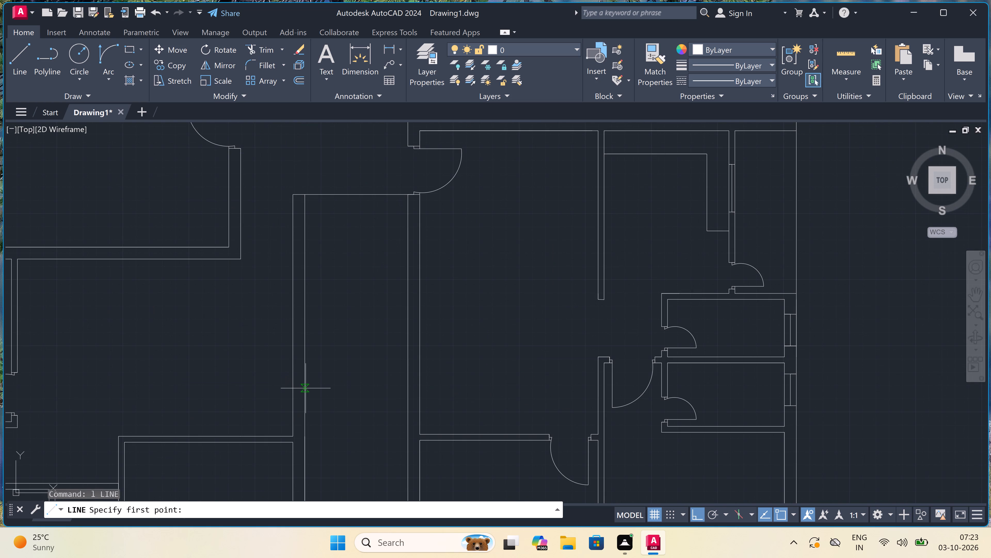
click(408, 386)
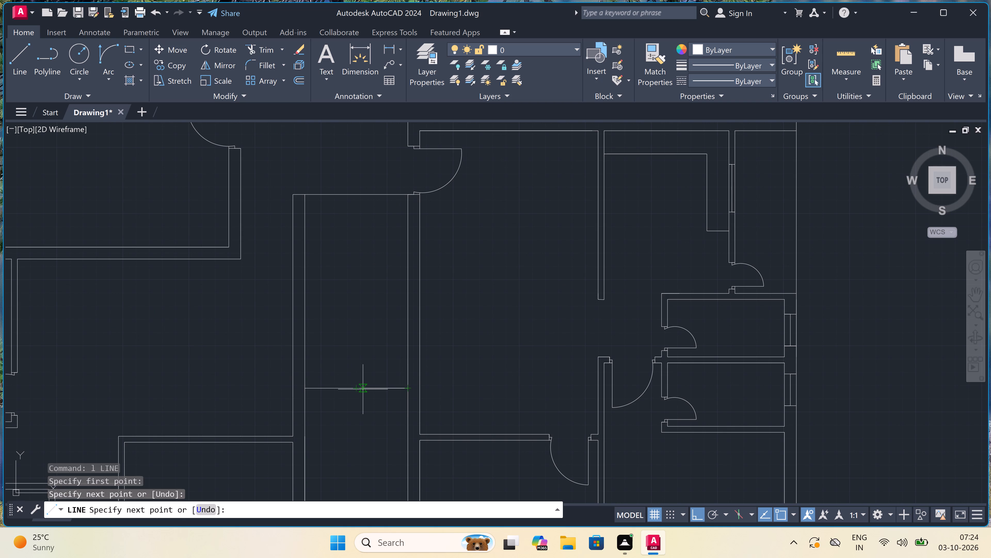
click(357, 389)
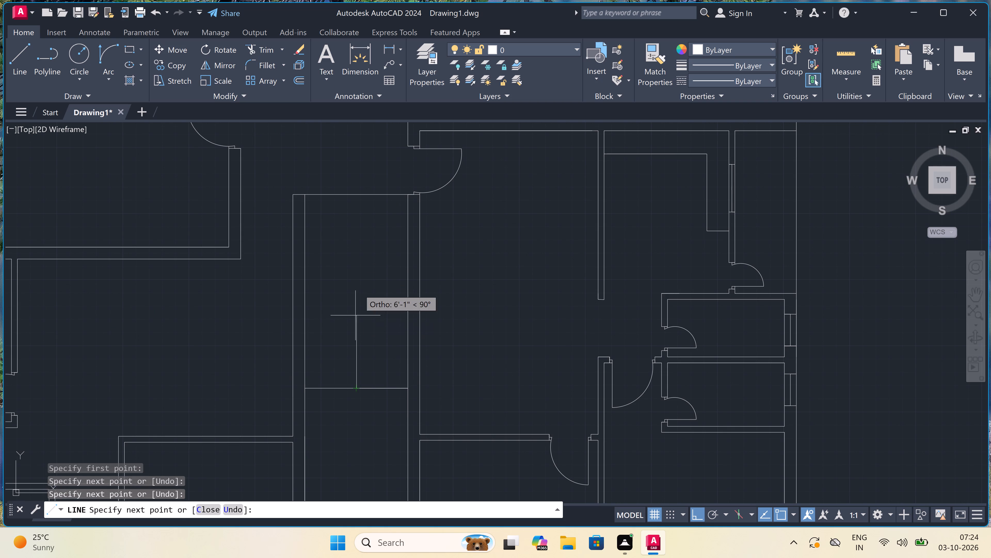
click(356, 197)
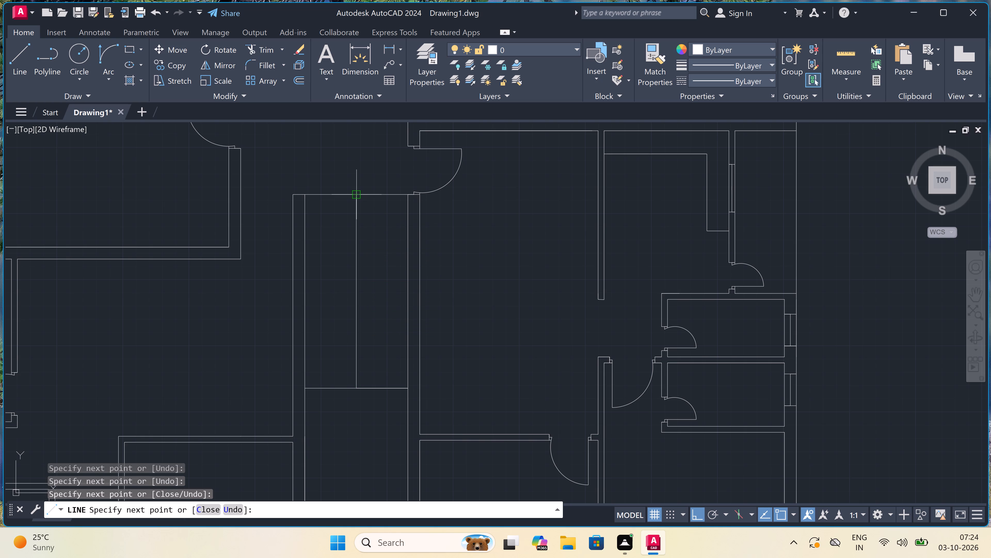
key(Escape)
Offset the strip's top line repeatedly southward at 9" spacing to create 15 stair treads above the lower cross line.
key(o)
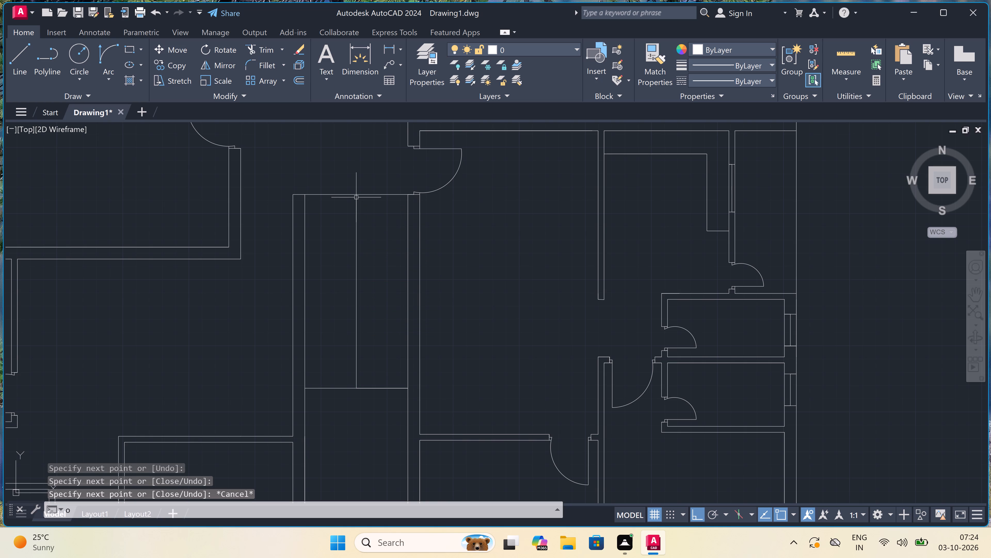
key(space)
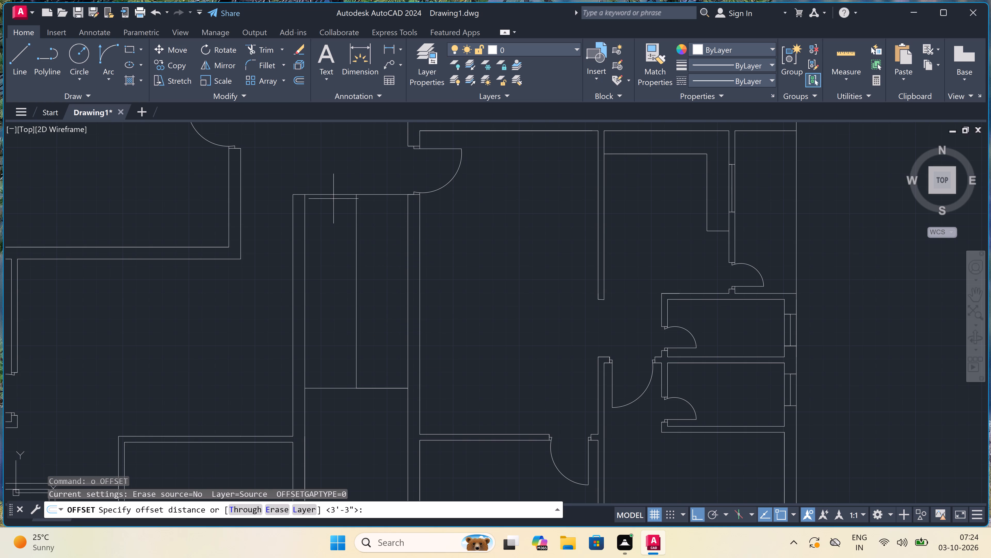
click(319, 192)
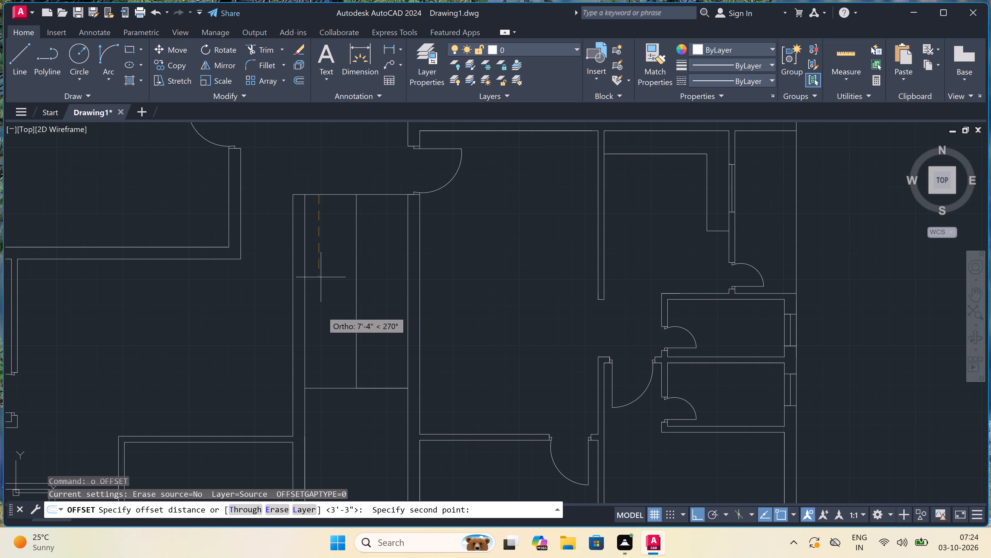
key(0)
key(BackSpace)
text(9")
key(space)
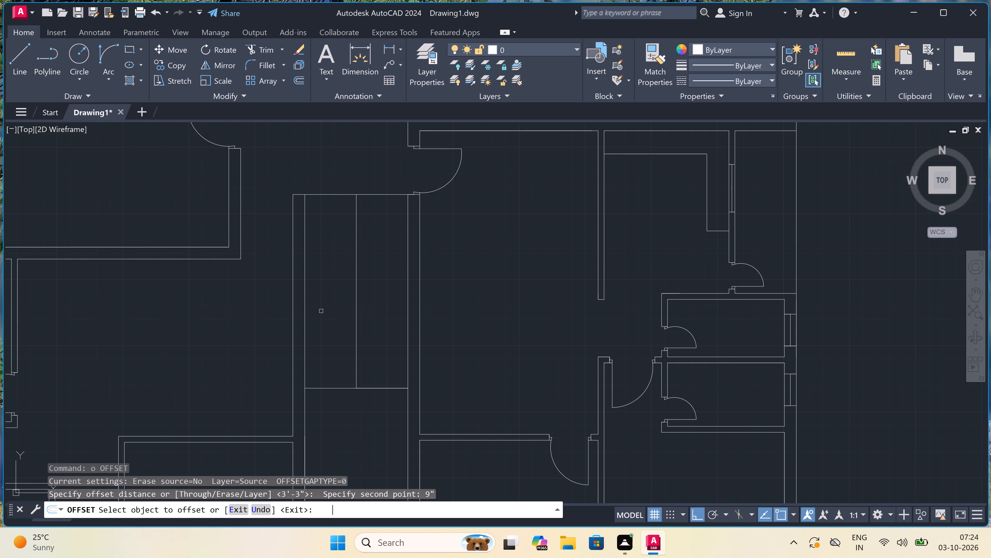
double_click(334, 194)
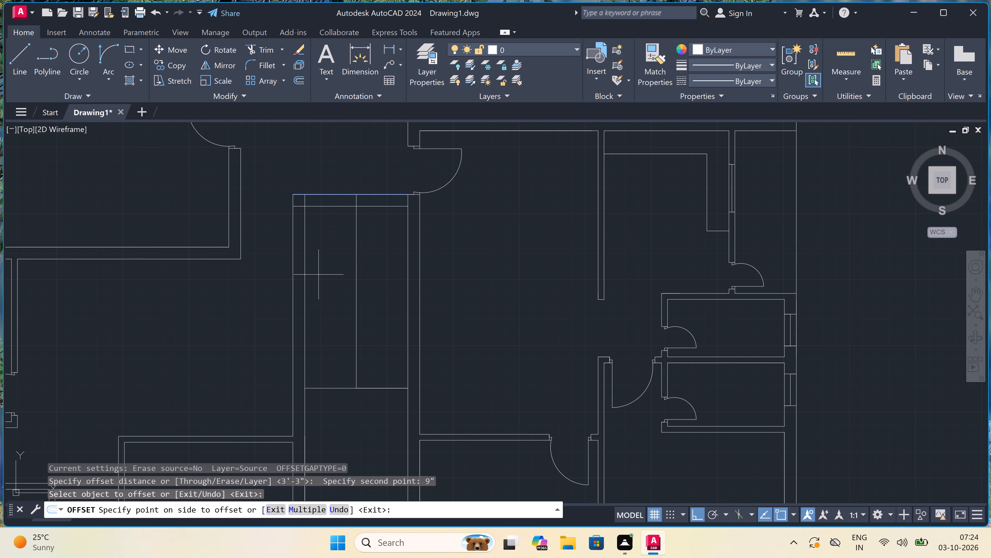
click(298, 507)
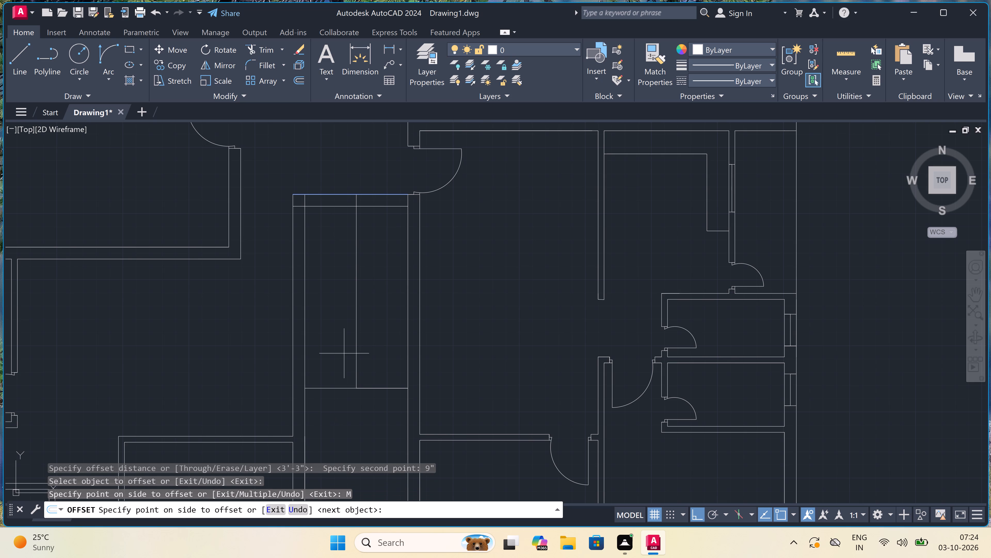
triple_click(344, 351)
triple_click(344, 351)
triple_click(344, 351)
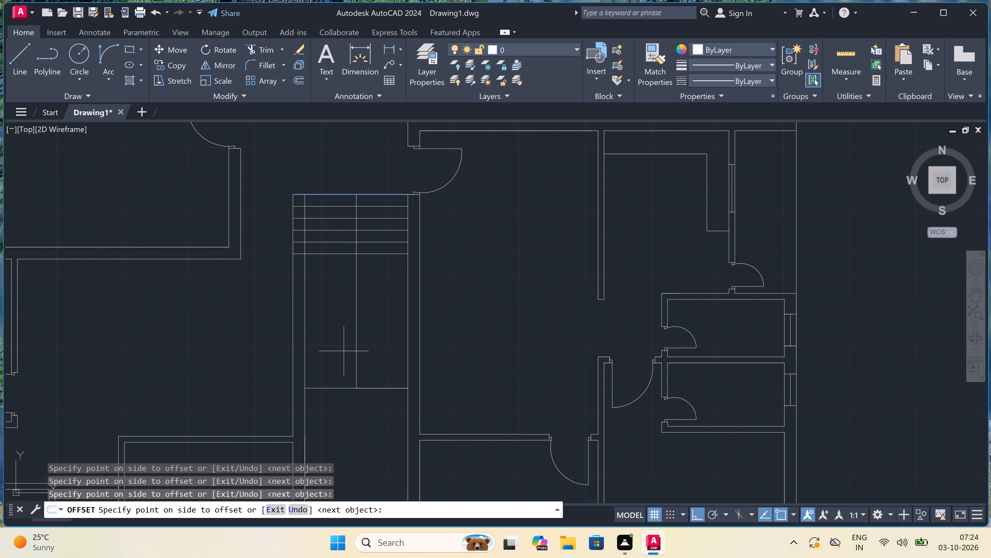
triple_click(344, 351)
triple_click(344, 351)
click(344, 351)
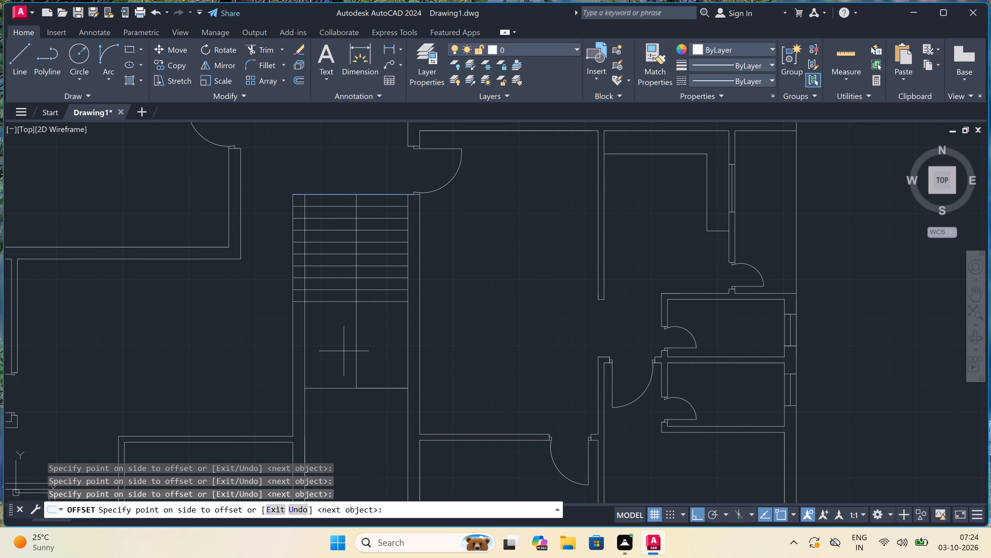
triple_click(344, 351)
click(344, 351)
triple_click(341, 361)
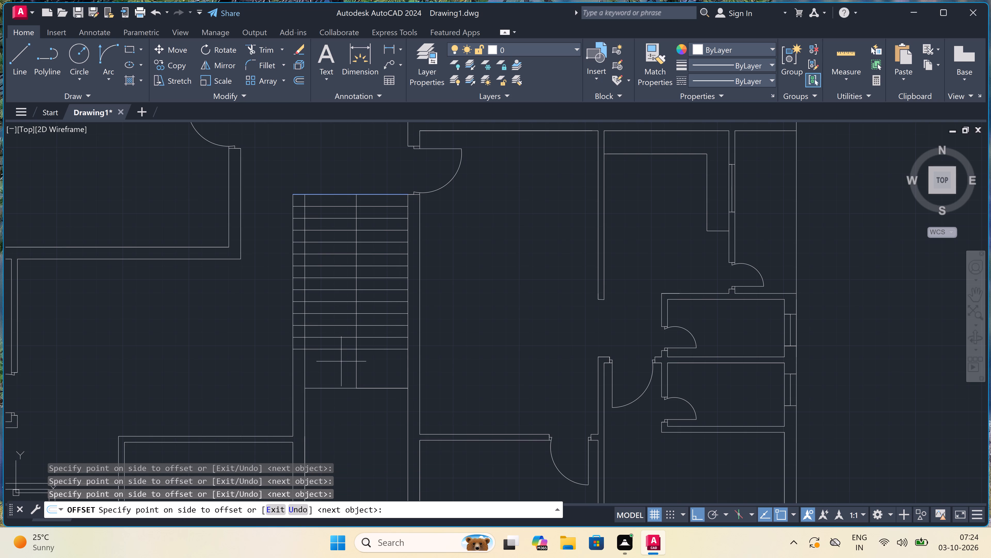
click(341, 361)
click(341, 362)
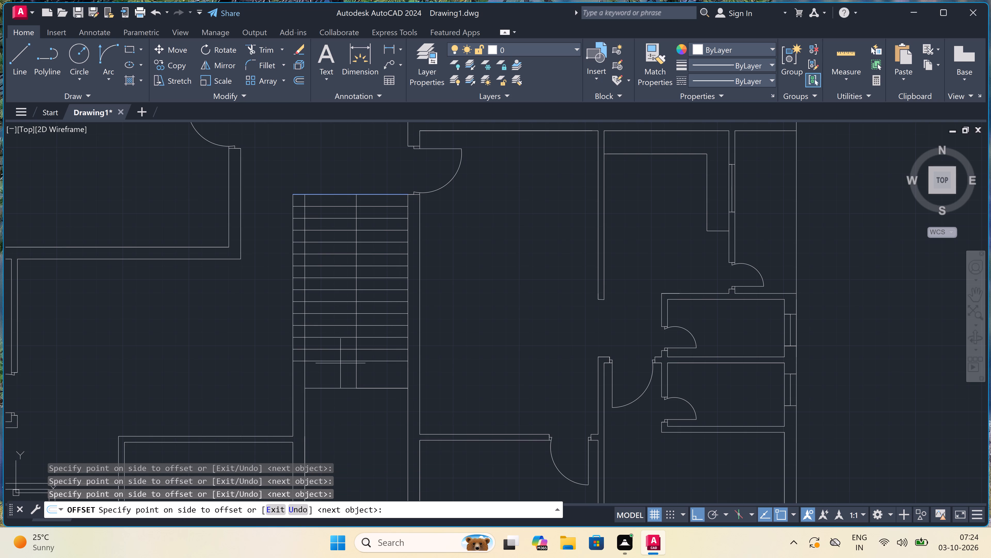
click(339, 369)
click(336, 379)
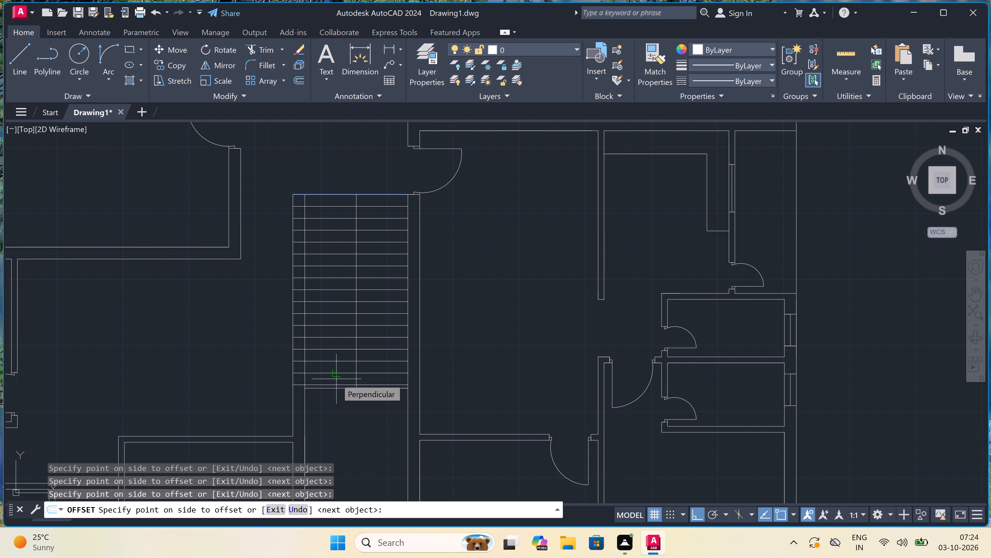
key(Escape)
Trim the stair's centre line below the last tread and remove the lower cross line.
text(tr)
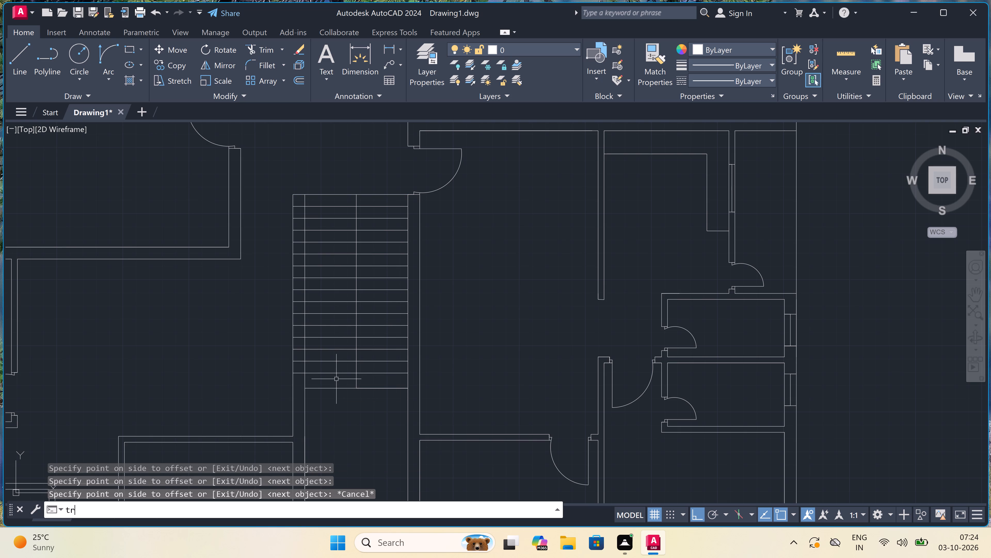
key(space)
click(336, 379)
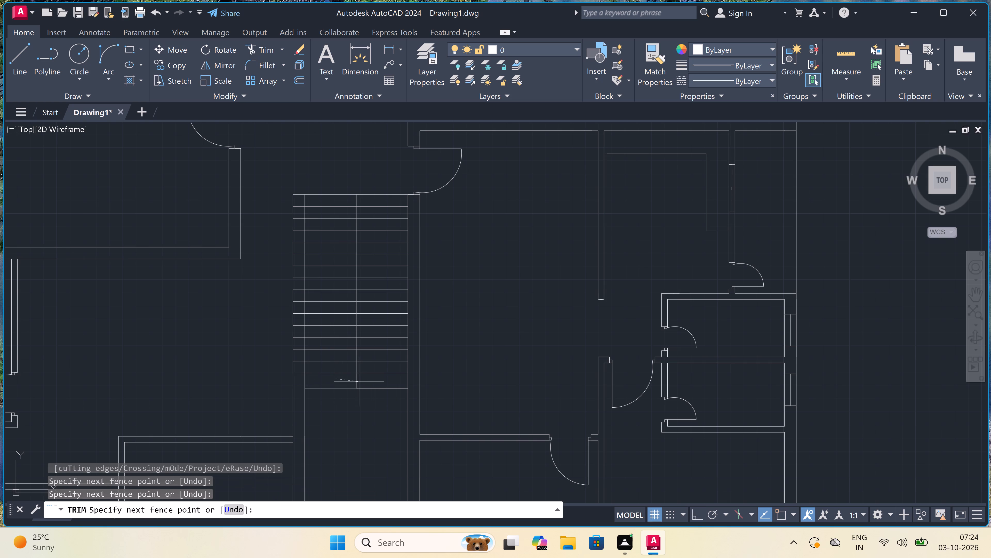
click(359, 382)
click(360, 383)
click(338, 421)
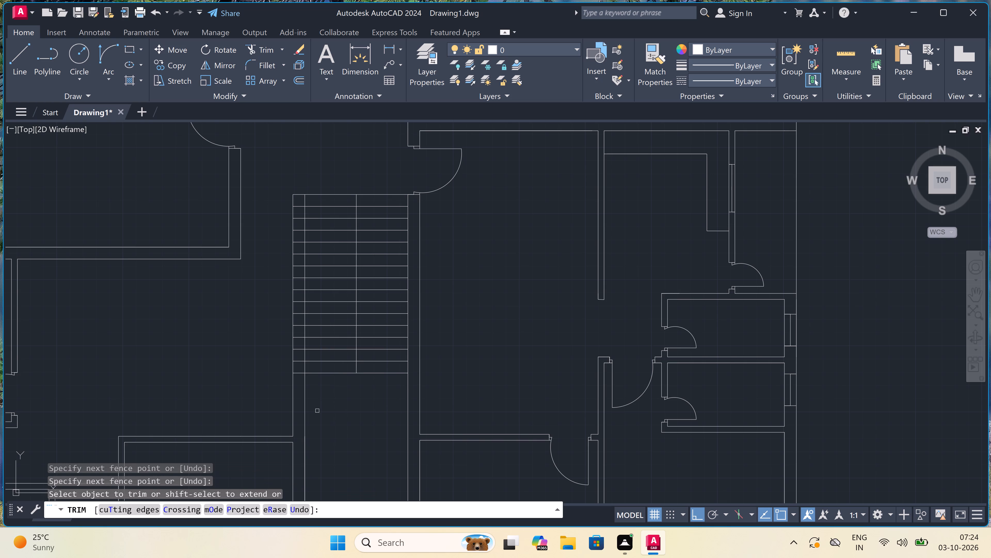
Trim the tread ends that run through the thickness of the stair's west wall.
click(297, 384)
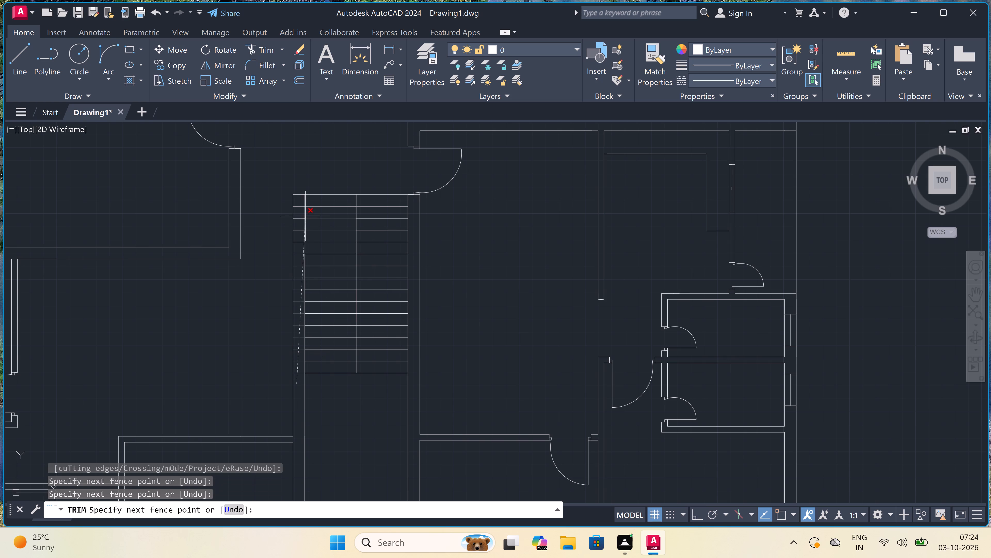
click(300, 204)
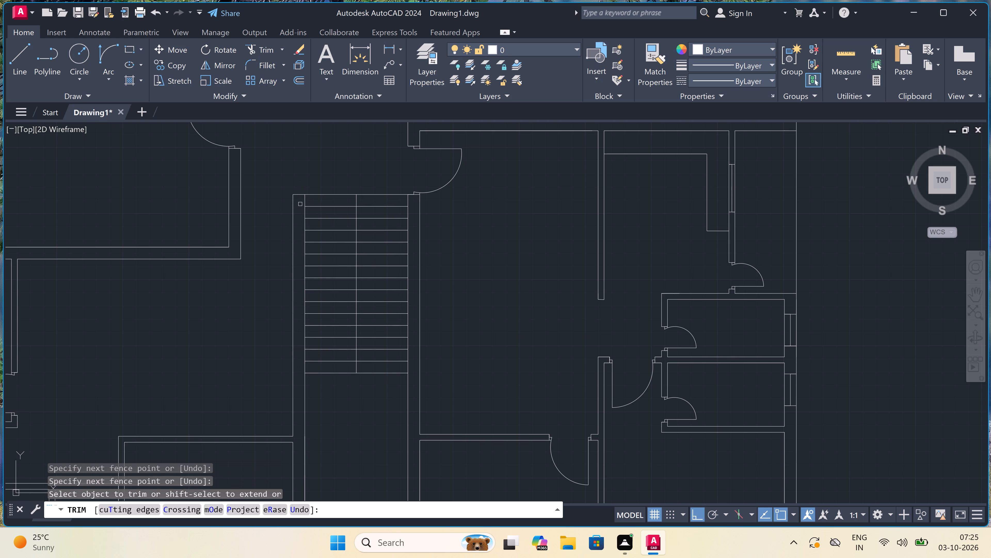
scroll(306, 214, down, 1)
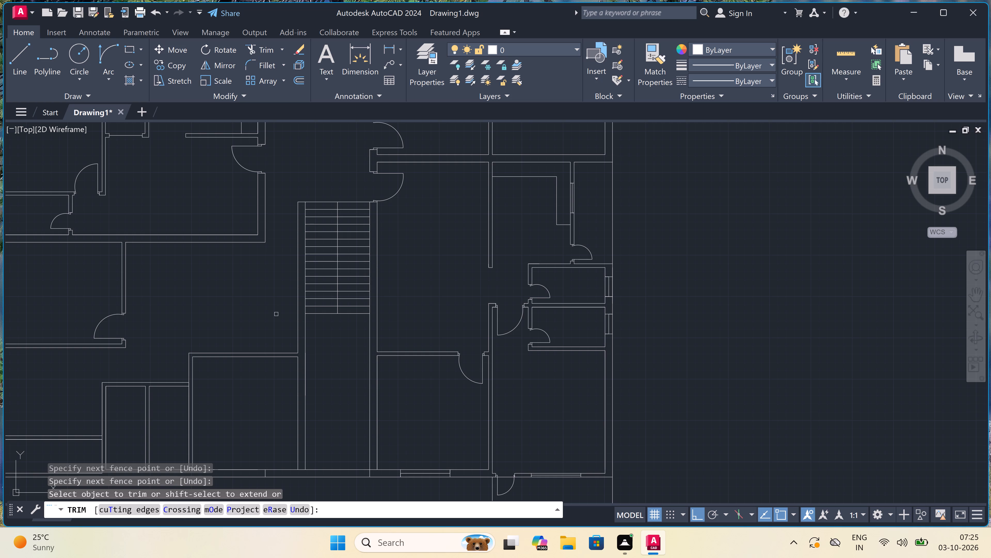
text(l)
key(space)
key(Escape)
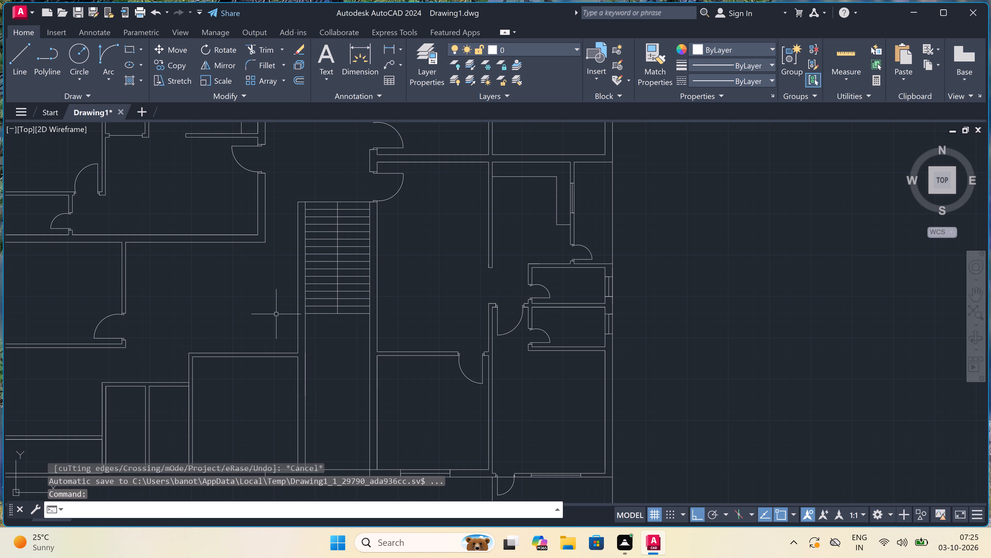
Draw a U-shaped stair path line from above the east flight south, west across the centre line, and north four treads up the west flight.
text(l)
key(space)
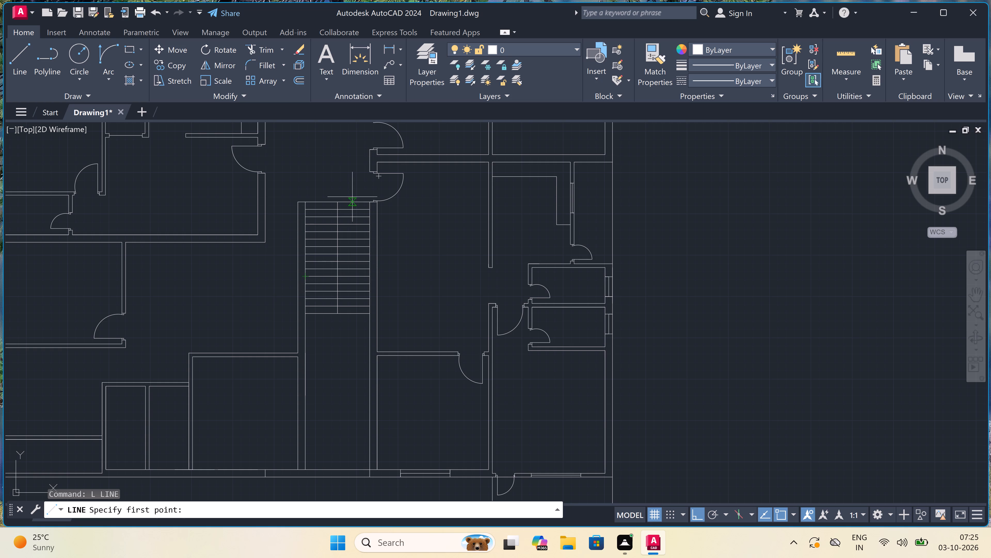
click(355, 191)
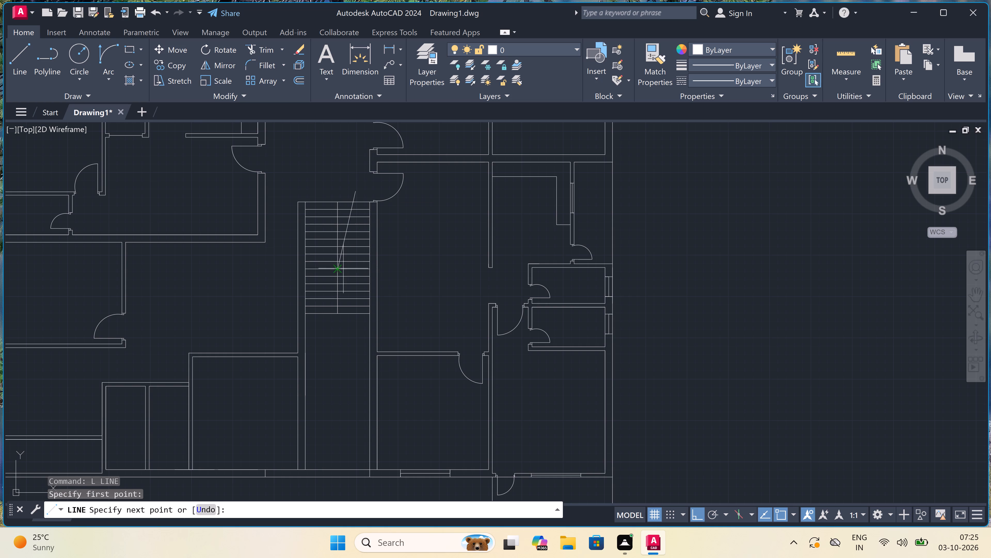
scroll(351, 275, up, 2)
click(359, 297)
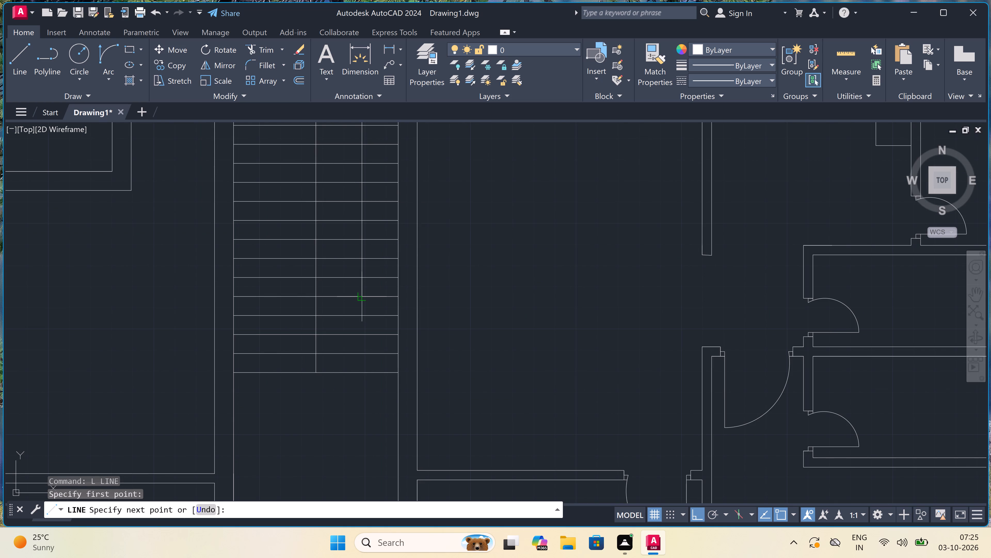
click(271, 297)
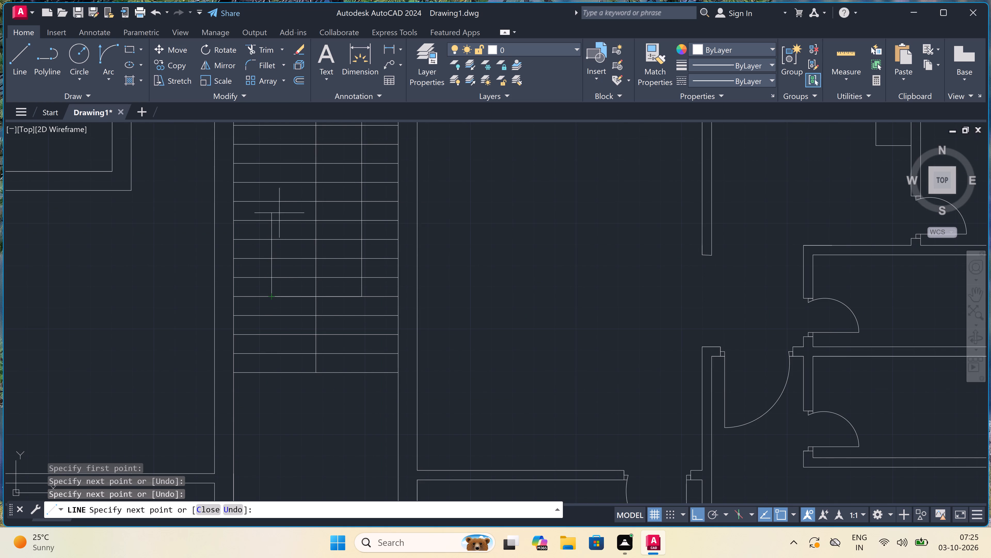
click(271, 224)
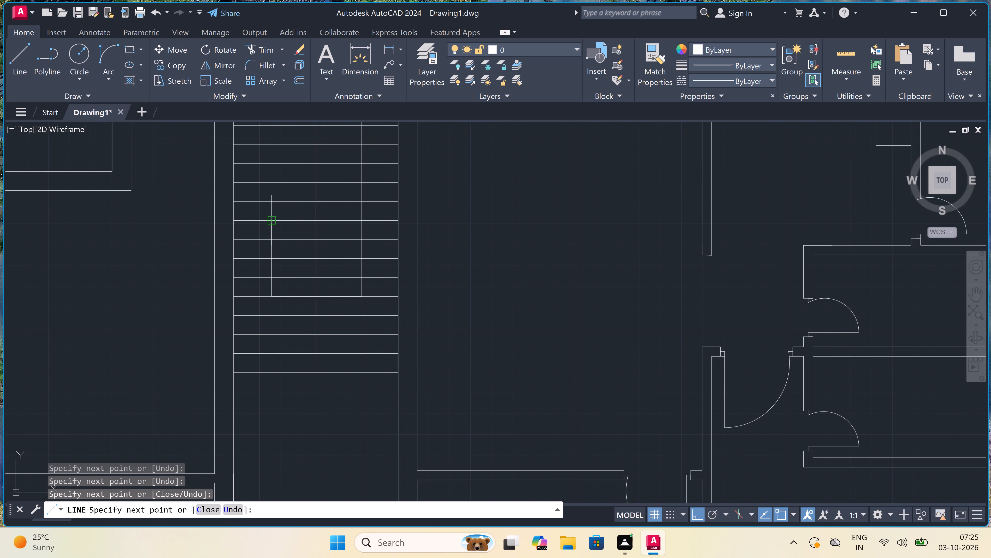
key(Escape)
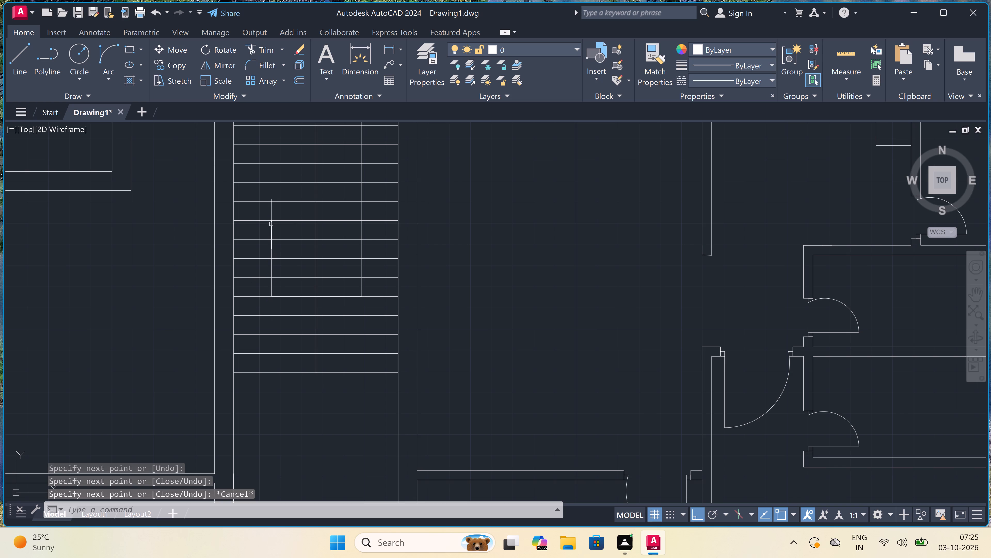
Draw short lines carrying the stair's bottom tread line across the thickness of both the west and east stair walls.
key(space)
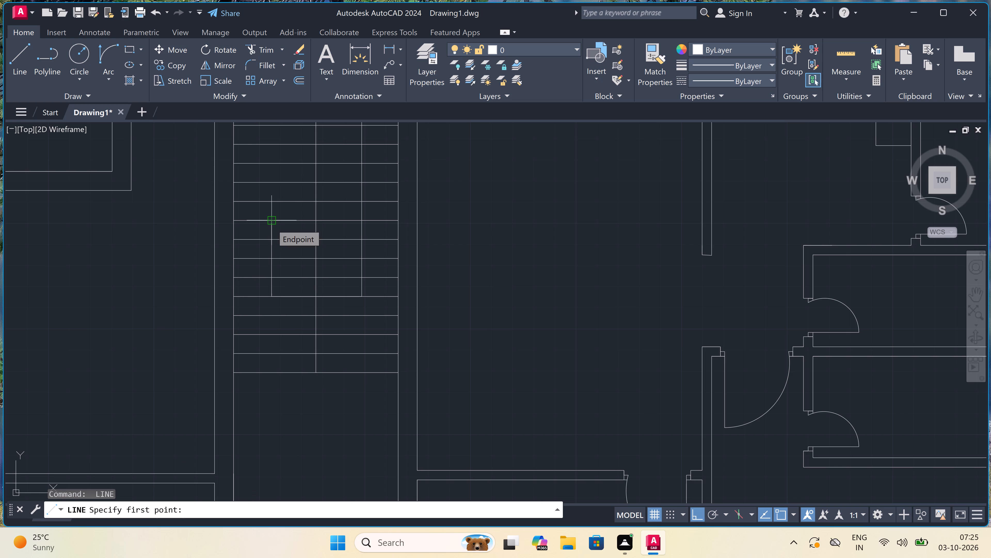
scroll(271, 224, down, 2)
scroll(296, 261, down, 1)
scroll(291, 265, up, 1)
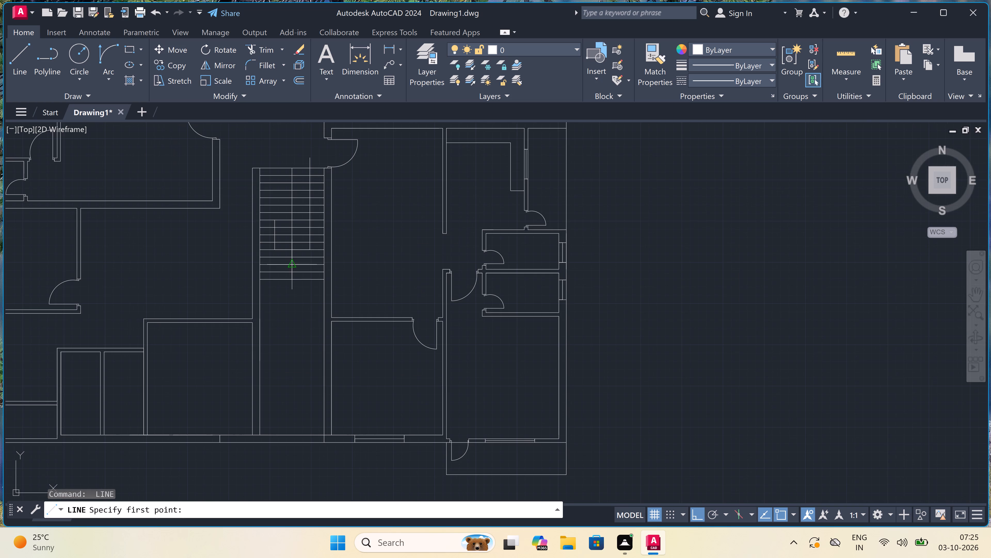
scroll(258, 292, up, 2)
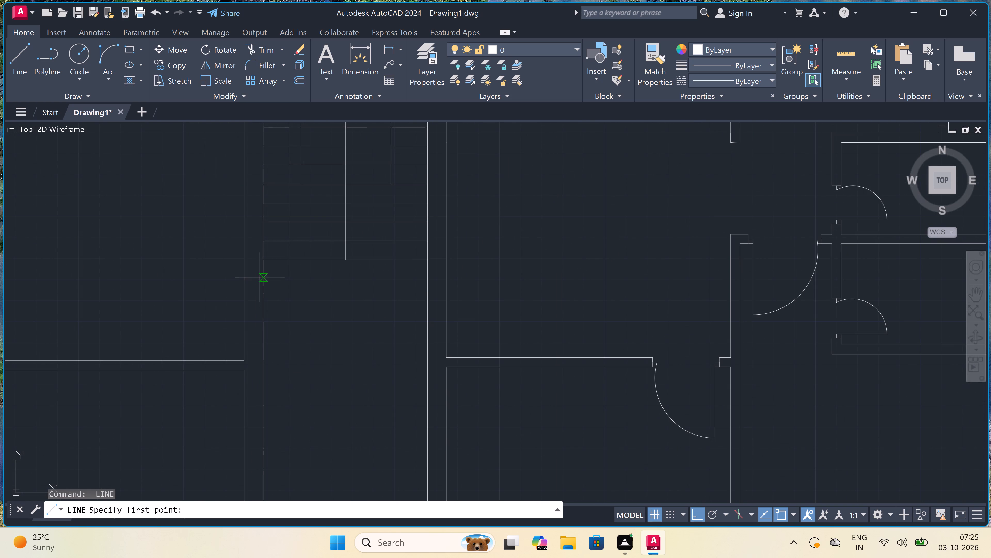
click(260, 264)
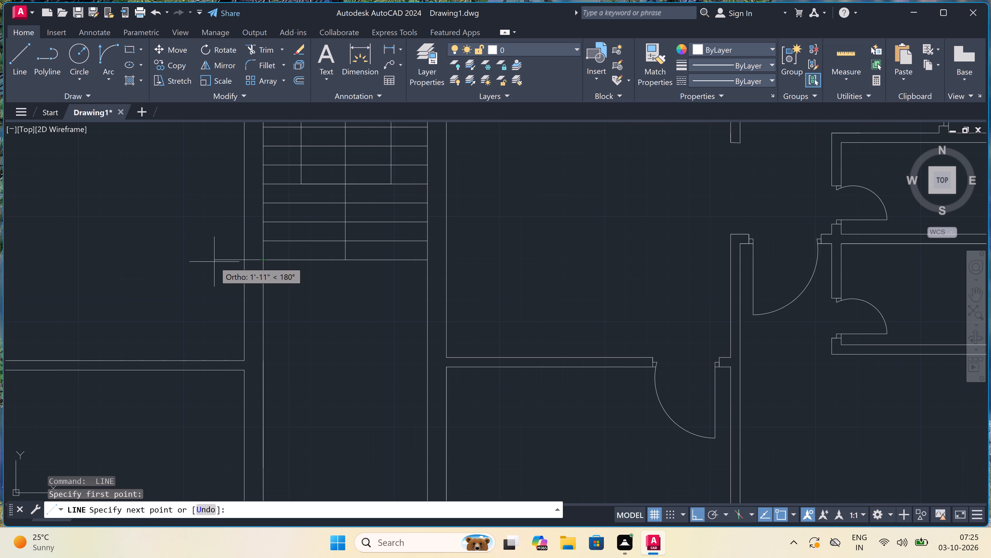
click(245, 261)
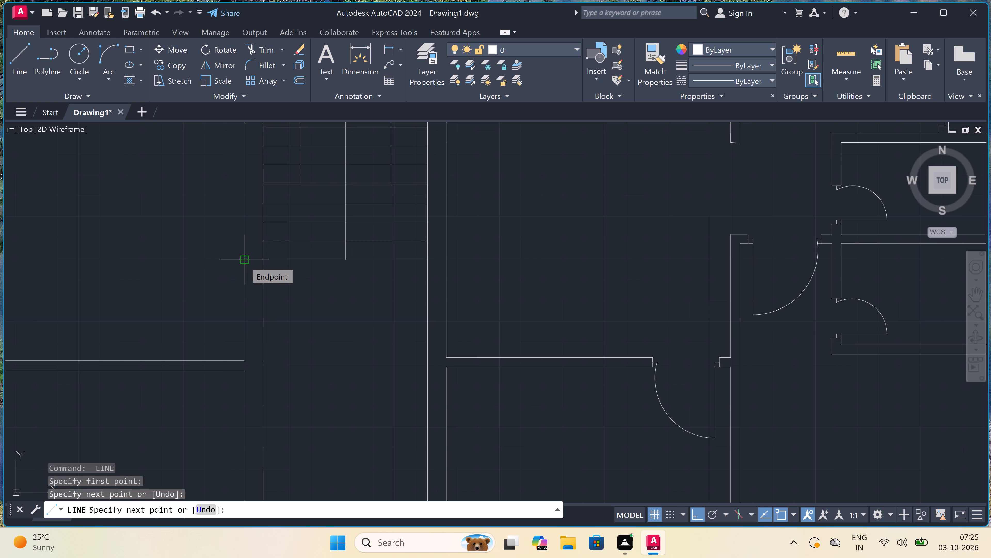
key(Escape)
key(space)
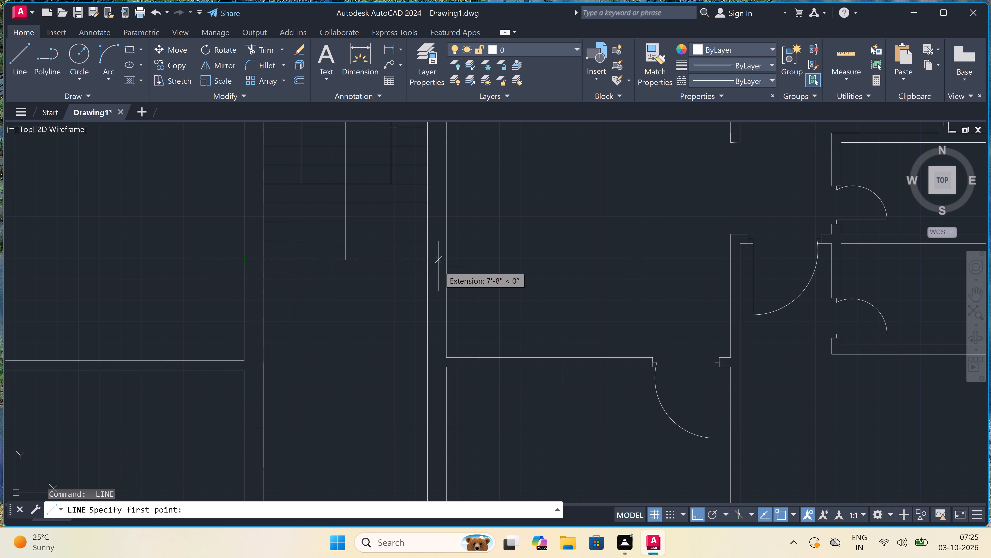
click(429, 258)
click(449, 260)
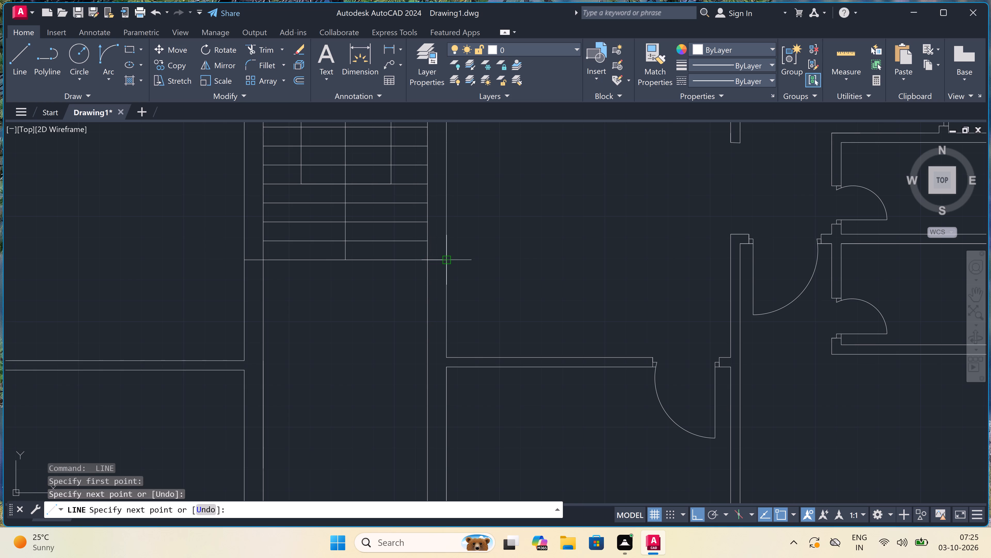
key(Escape)
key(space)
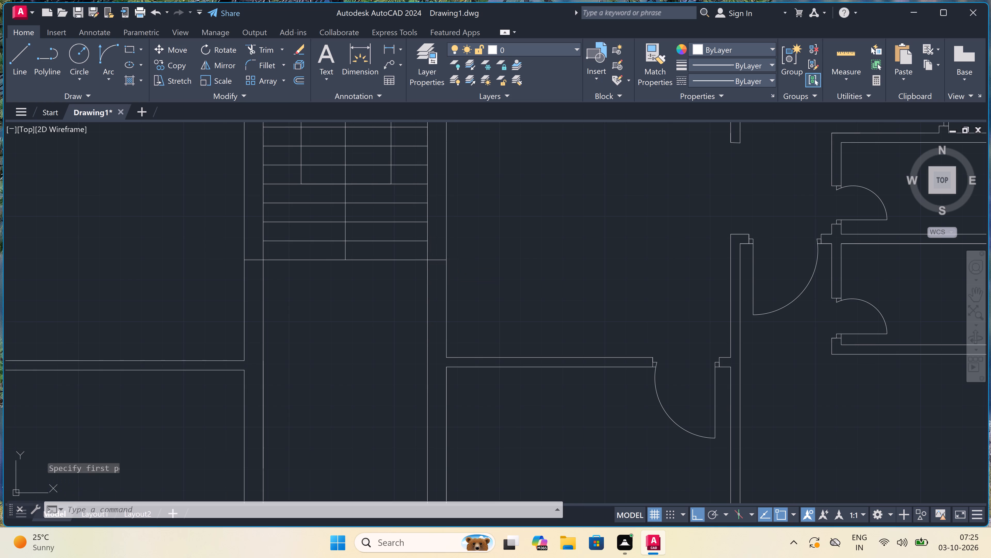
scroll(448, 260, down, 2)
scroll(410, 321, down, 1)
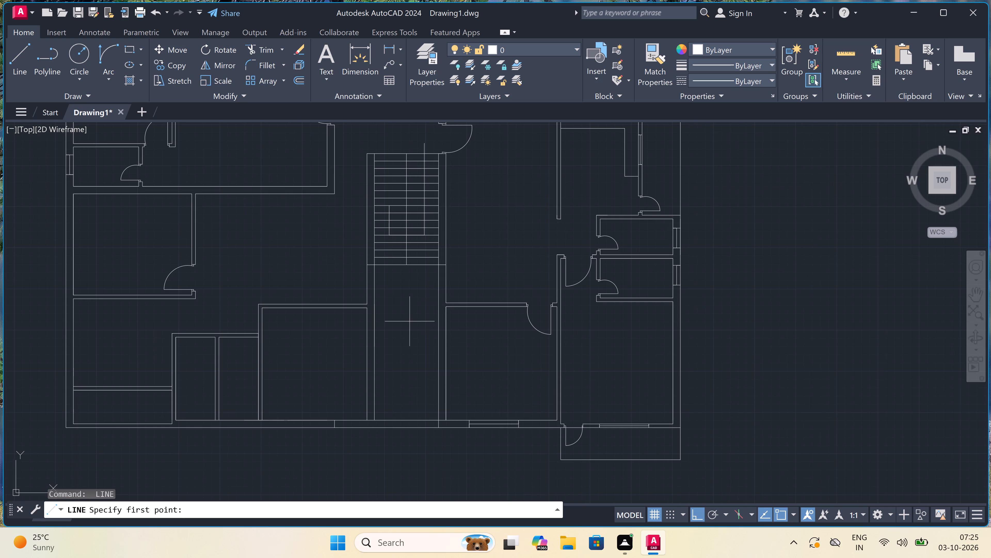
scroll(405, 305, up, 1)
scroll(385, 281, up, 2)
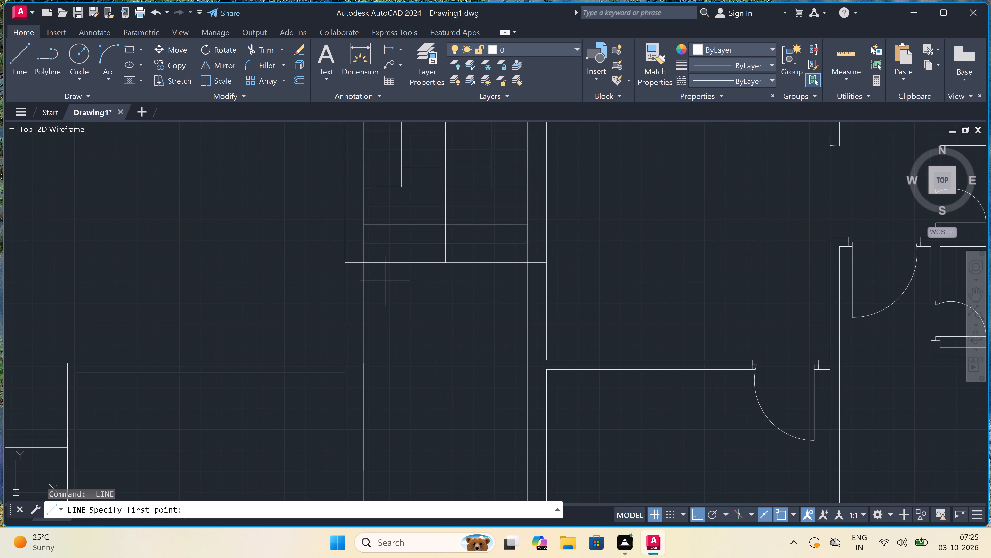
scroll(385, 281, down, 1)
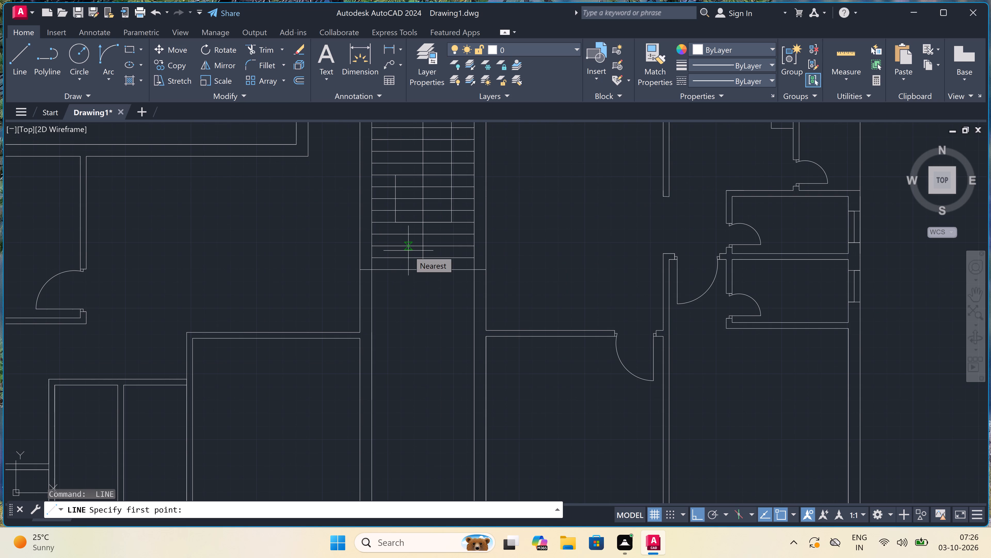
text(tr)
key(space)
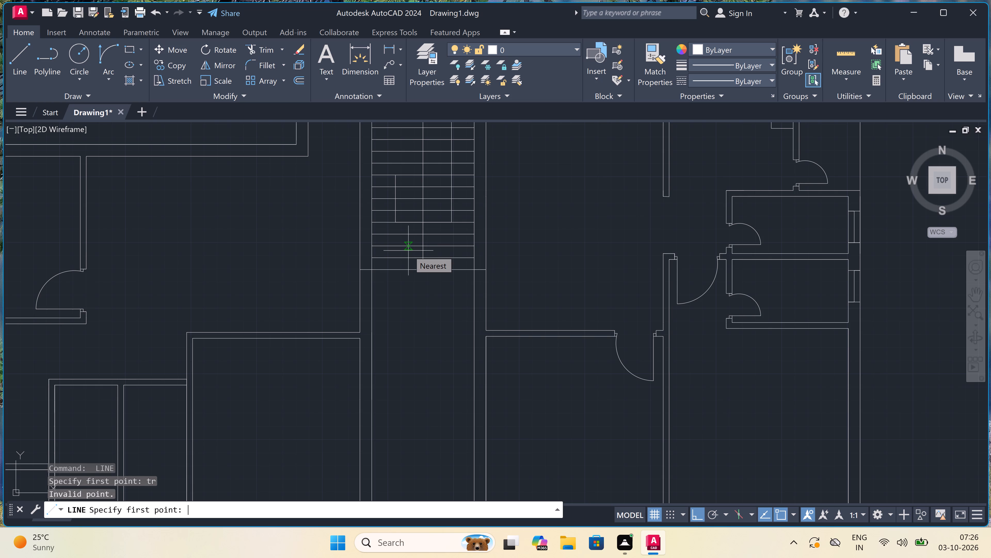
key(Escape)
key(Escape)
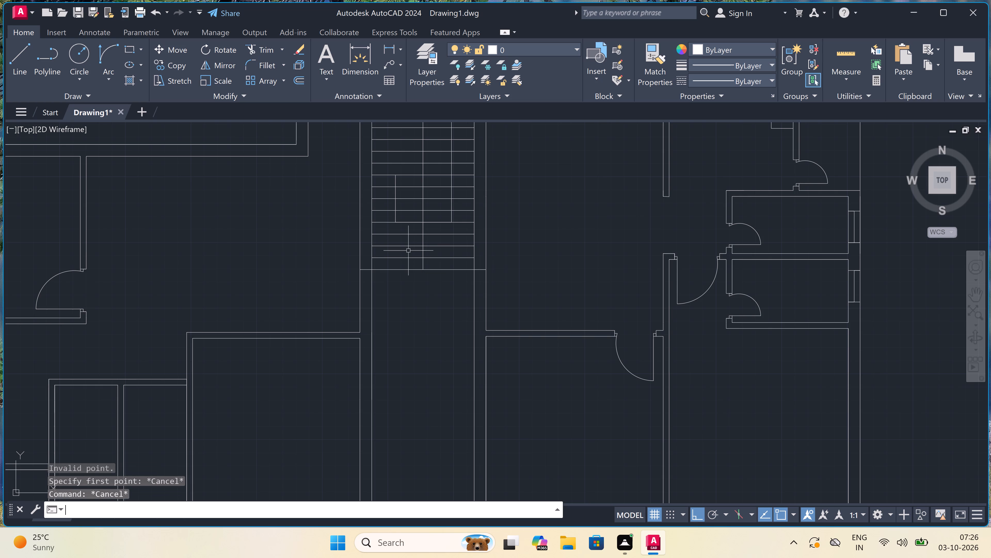
Trim the five treads above the stair's bottom line in both flights, outside the U-shaped path line.
text(tr)
key(space)
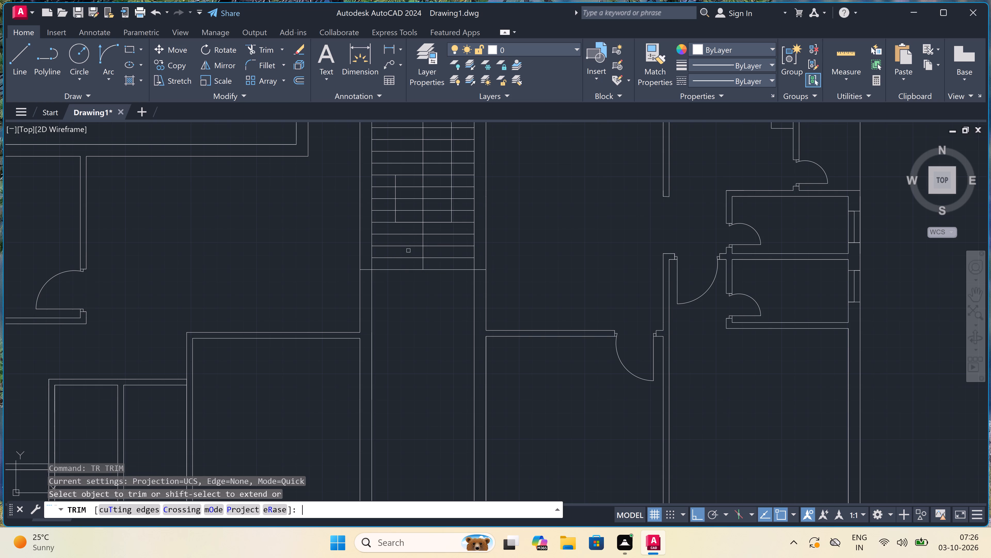
scroll(408, 251, up, 2)
scroll(378, 190, down, 1)
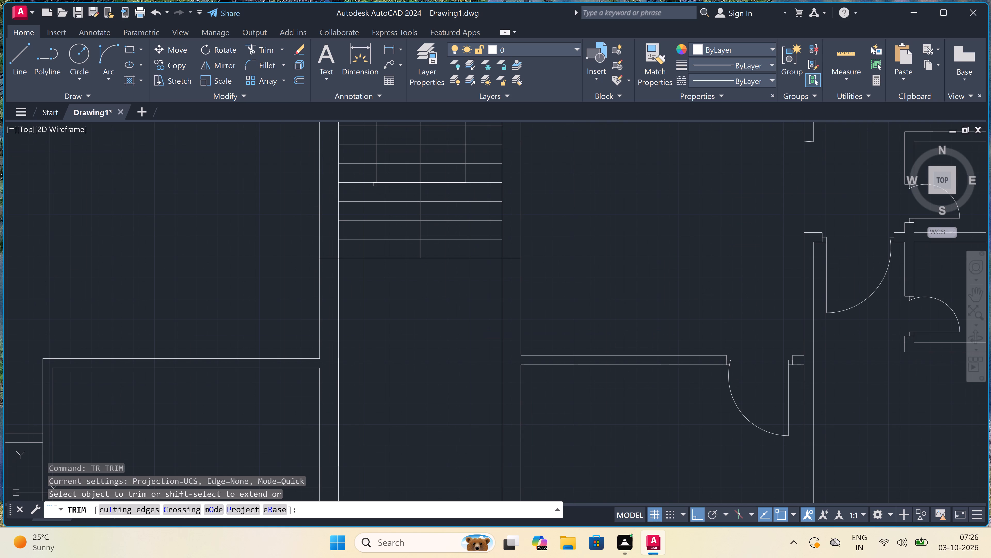
click(357, 160)
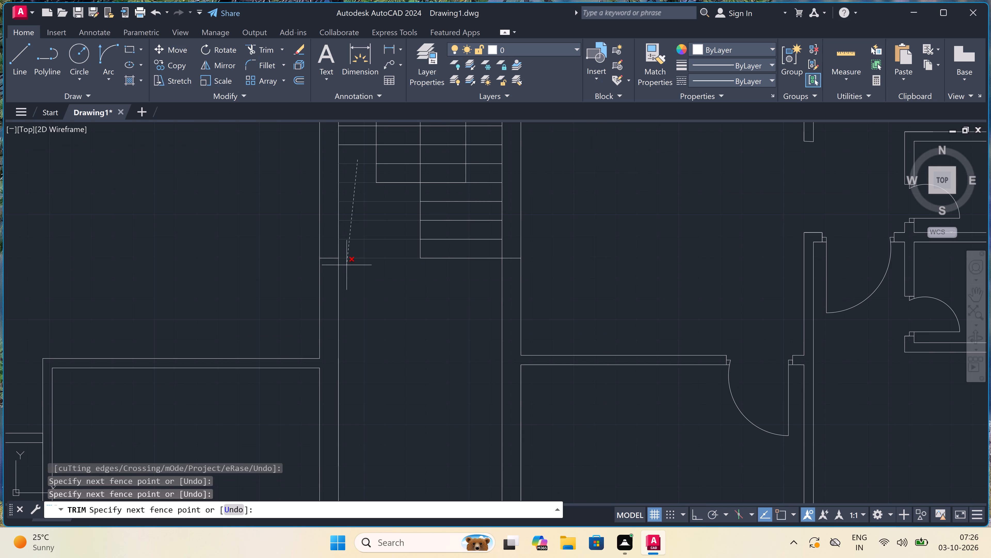
click(353, 246)
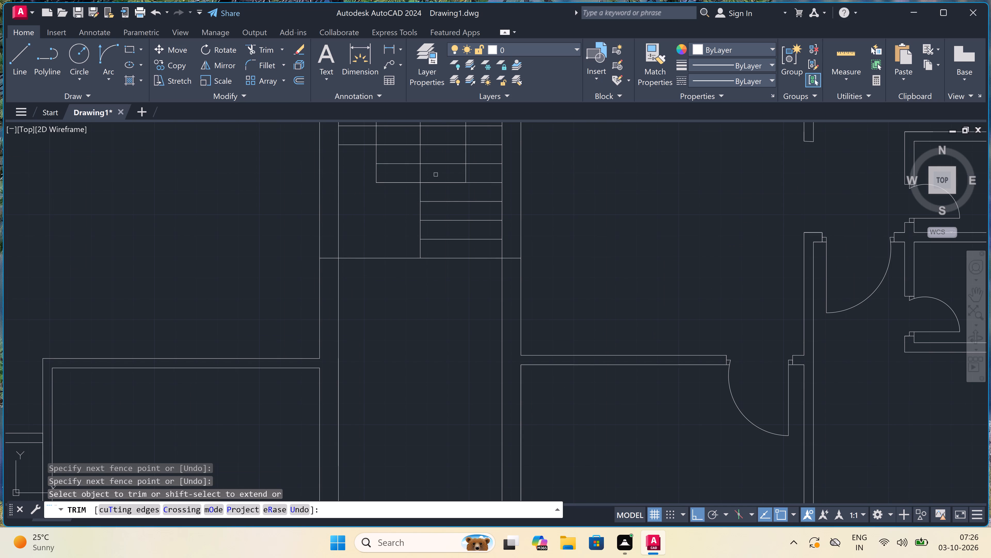
click(475, 157)
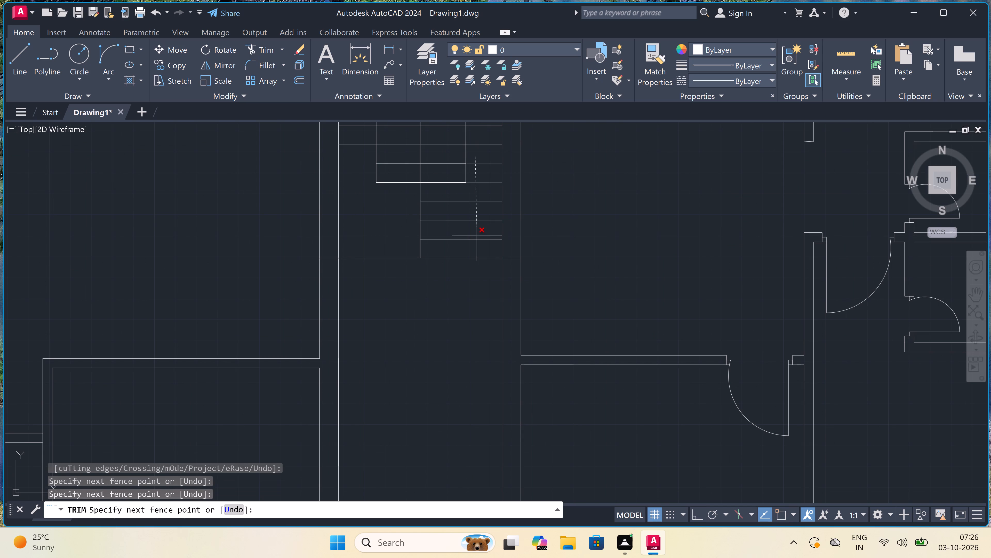
click(477, 245)
Trim the leftover tread pieces inside the U-shaped path line on both sides of the centre line.
scroll(477, 244, down, 1)
scroll(456, 195, up, 1)
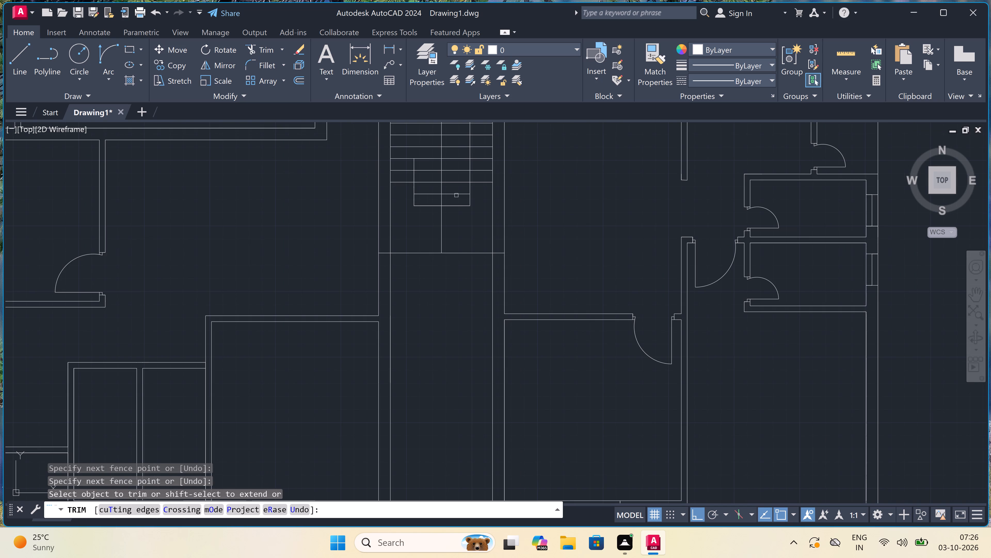
scroll(456, 195, up, 1)
double_click(454, 183)
click(453, 197)
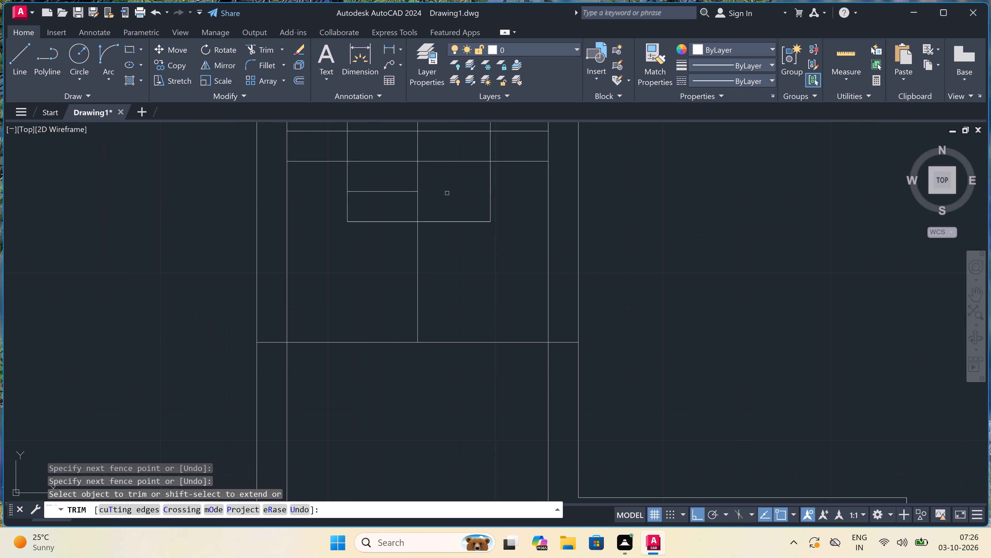
click(391, 180)
click(386, 208)
scroll(386, 261, down, 3)
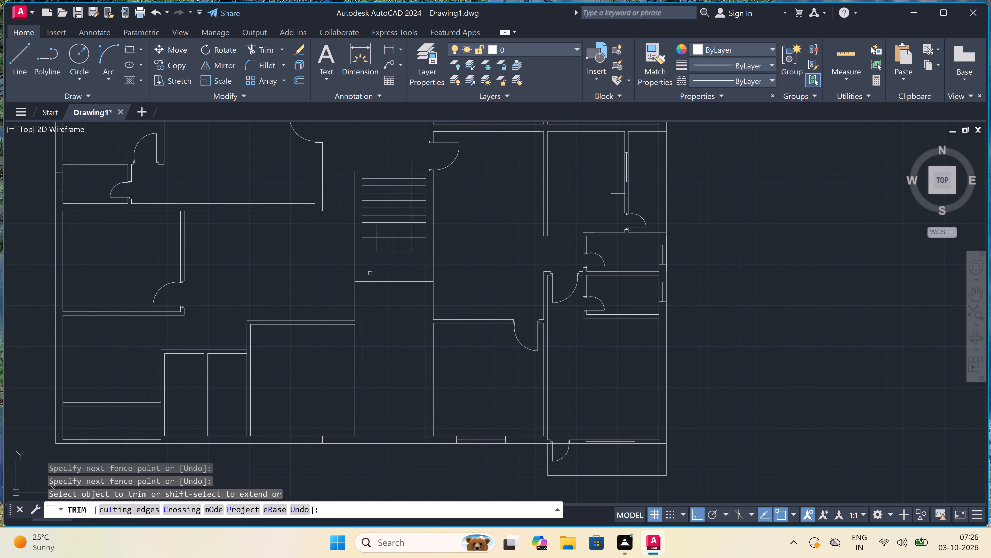
scroll(361, 279, up, 2)
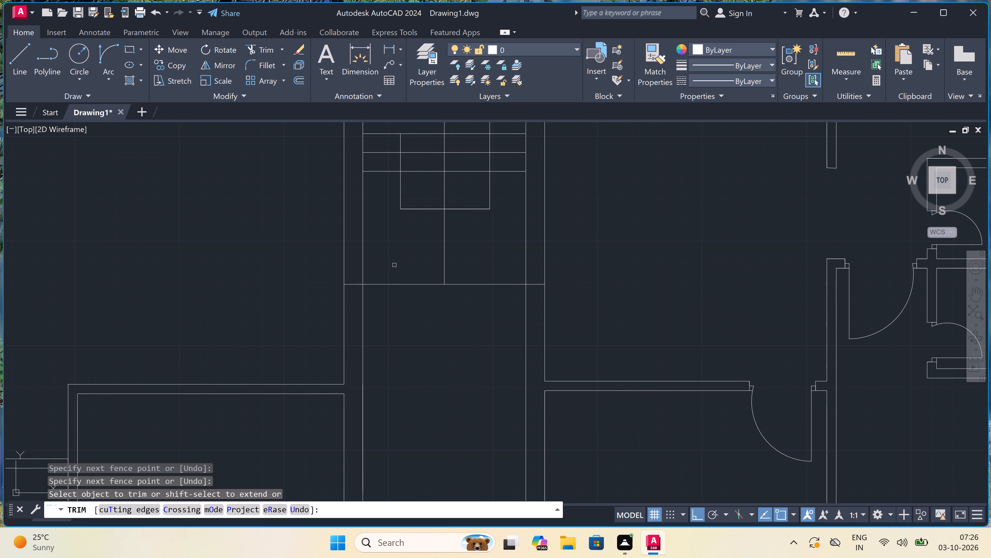
key(Escape)
Draw a line 4.5" north from the bottom line's west end at the inner wall face, continuing east to the opposite wall face.
text(l)
key(space)
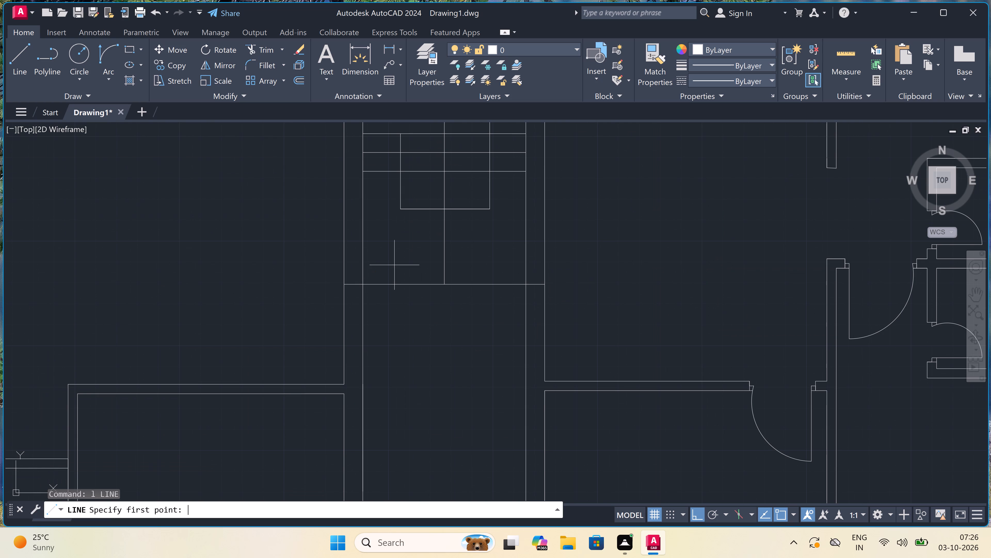
click(360, 282)
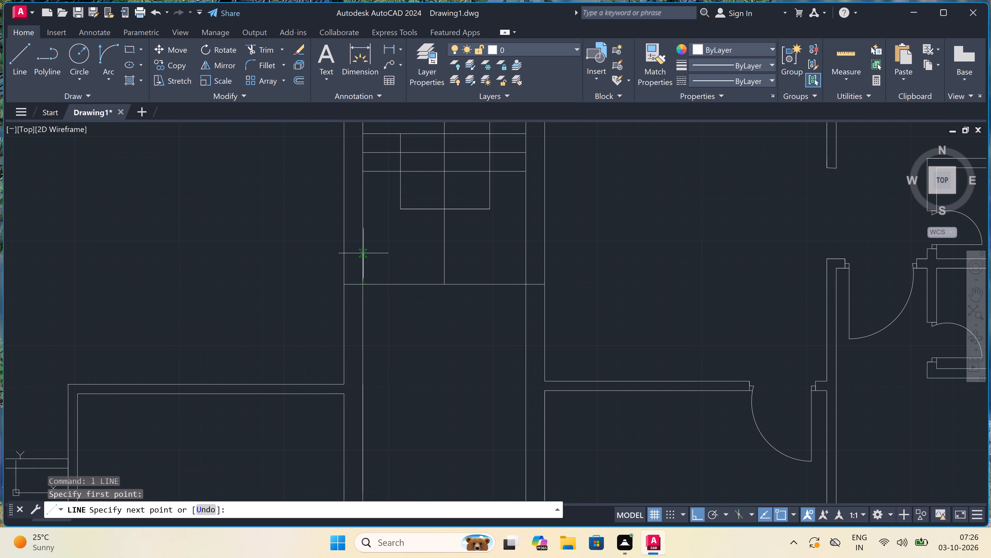
text(4.5)
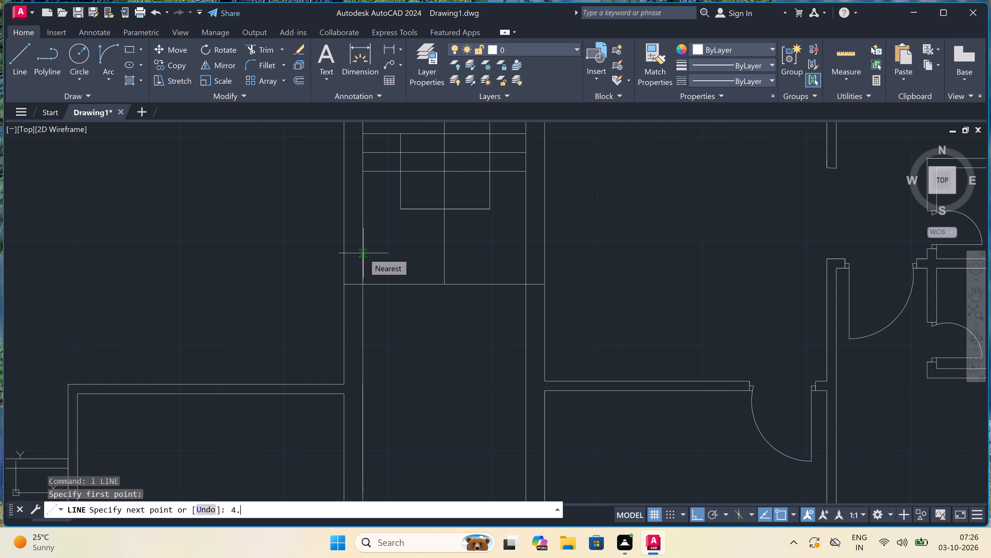
text(")
key(space)
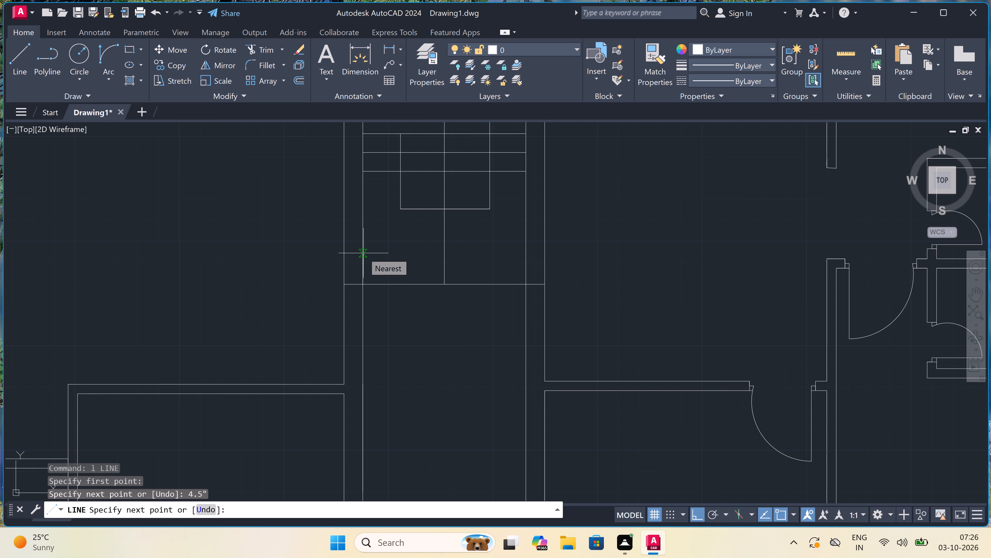
click(527, 273)
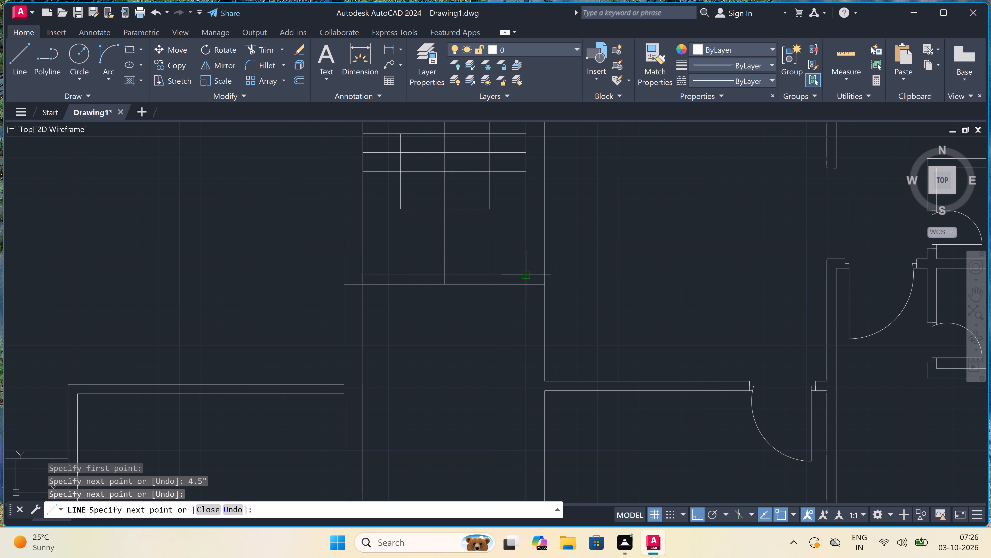
key(Escape)
Trim both inner wall faces and the stair's centre line between the two parallel lines closing the stair's south end.
text(tr)
key(space)
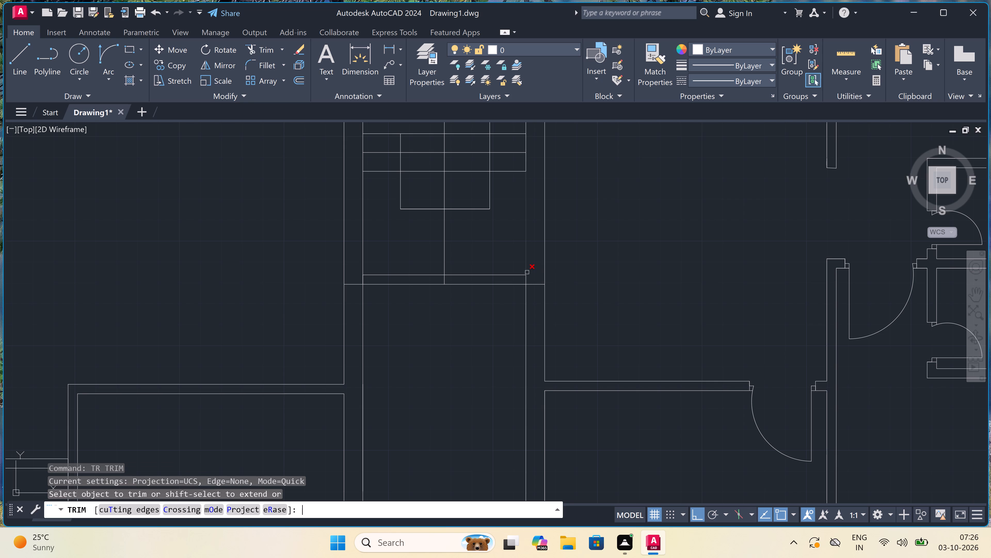
scroll(526, 272, up, 2)
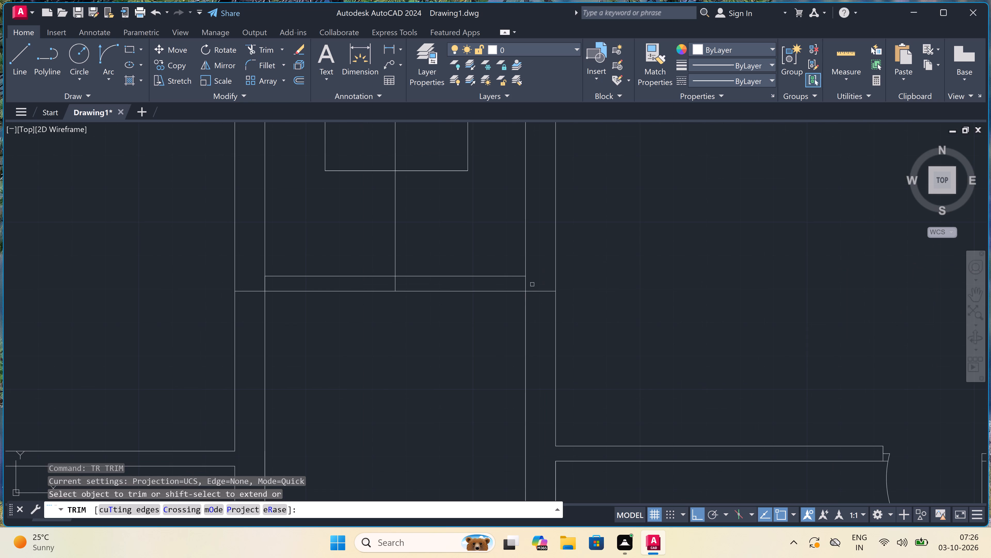
click(532, 284)
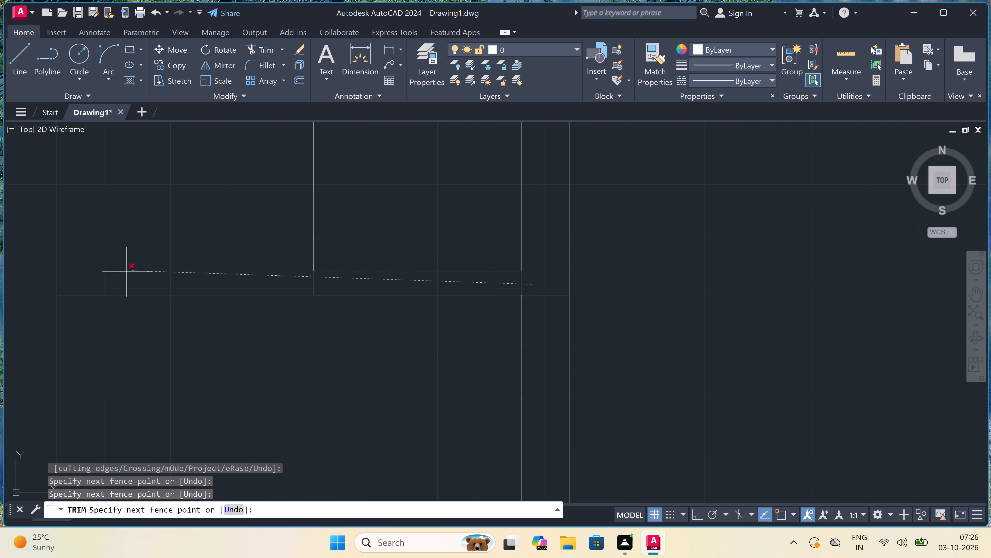
click(97, 280)
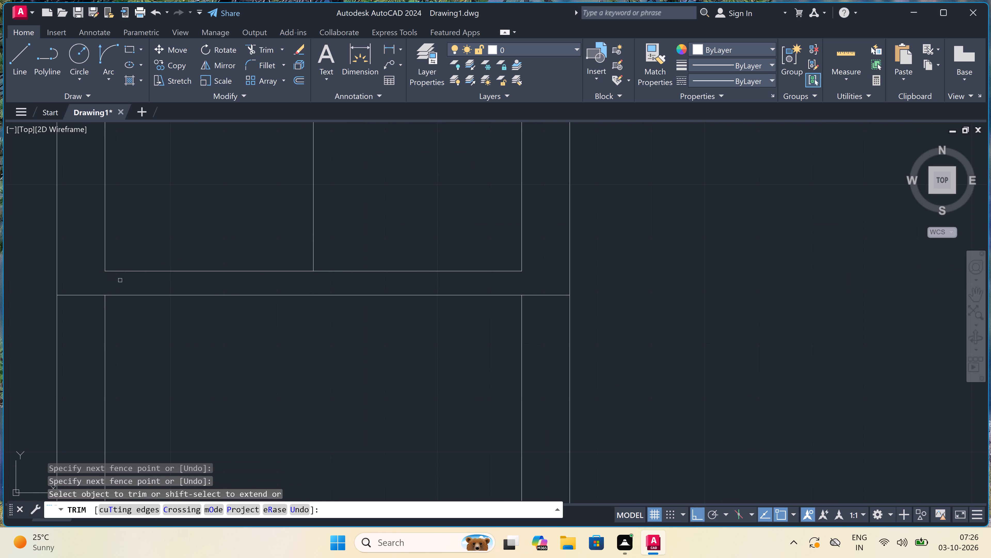
Extend the building's outer east wall line north to the outer line of the north wall at the northeast corner.
scroll(236, 282, down, 5)
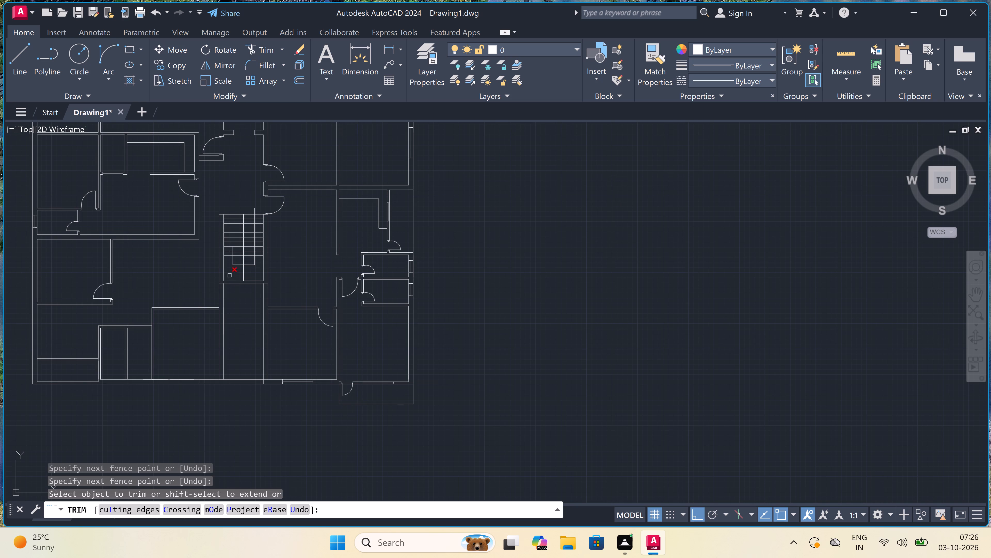
scroll(202, 232, down, 4)
scroll(147, 220, up, 3)
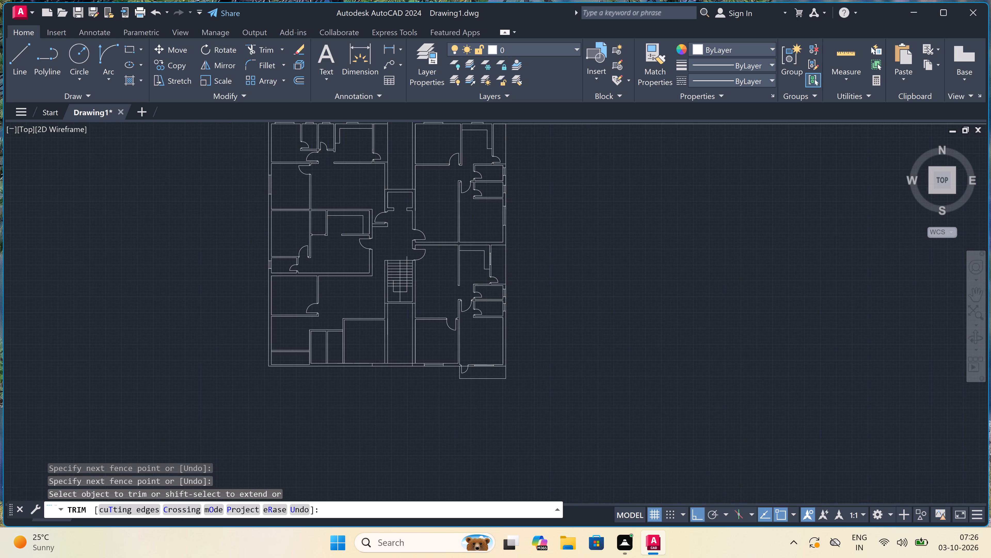
scroll(308, 214, down, 3)
scroll(382, 180, up, 3)
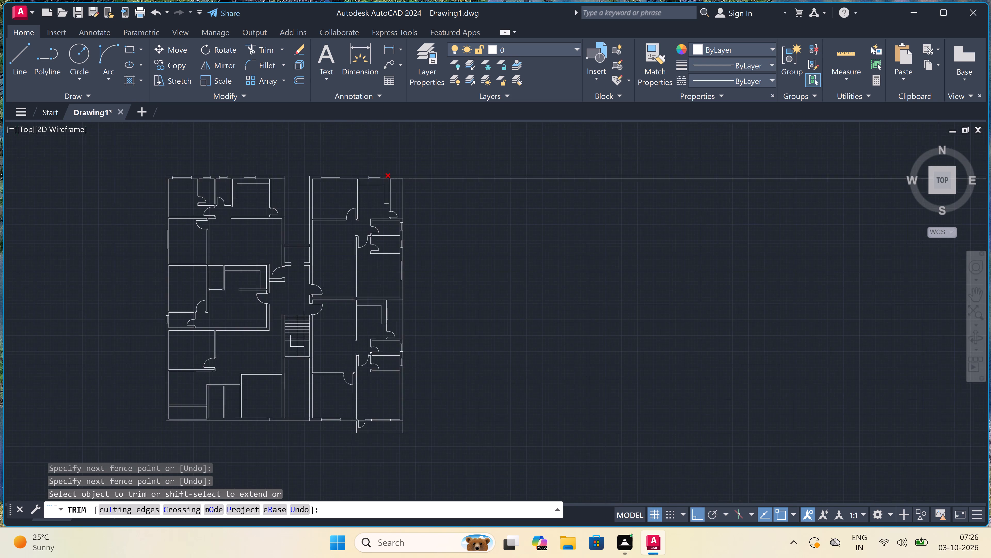
scroll(433, 174, up, 1)
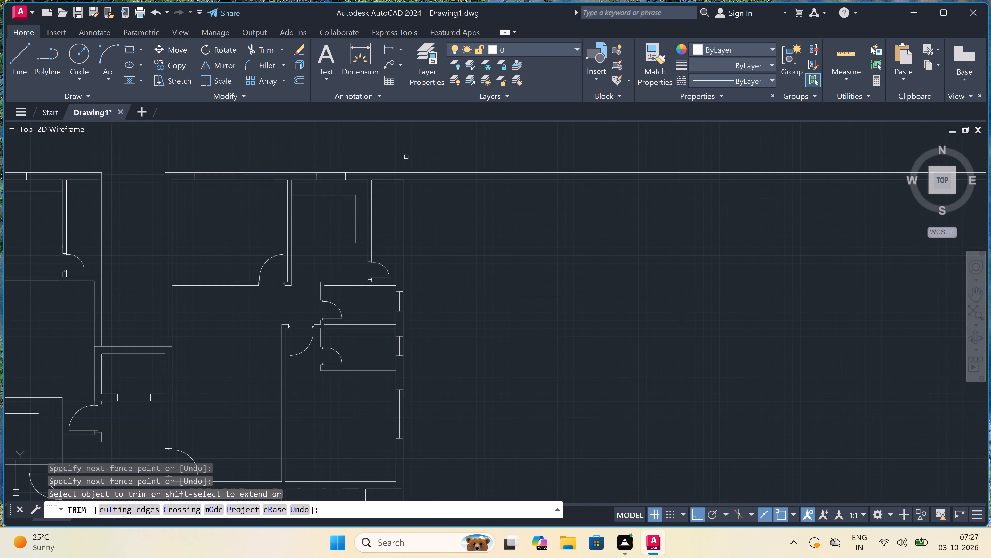
key(Escape)
text(ex)
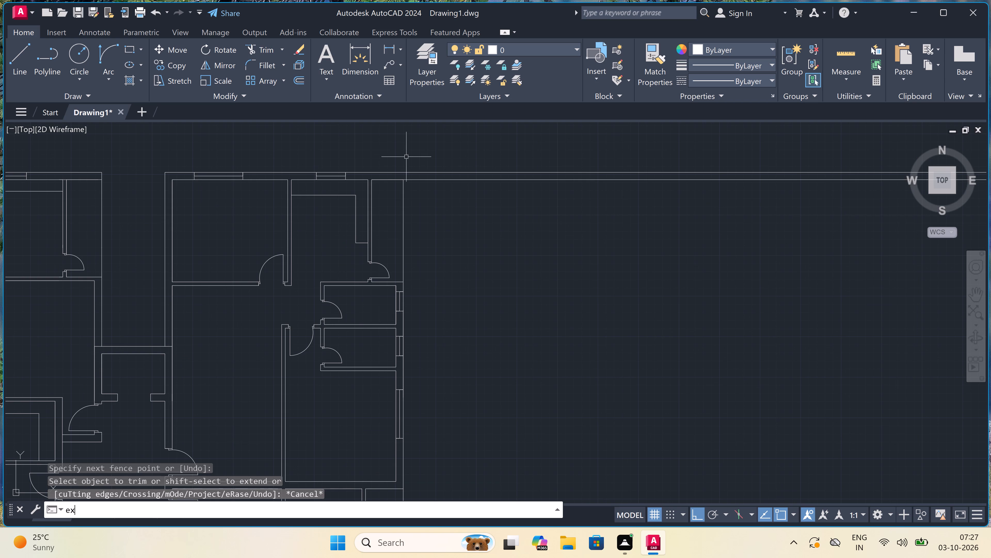
key(space)
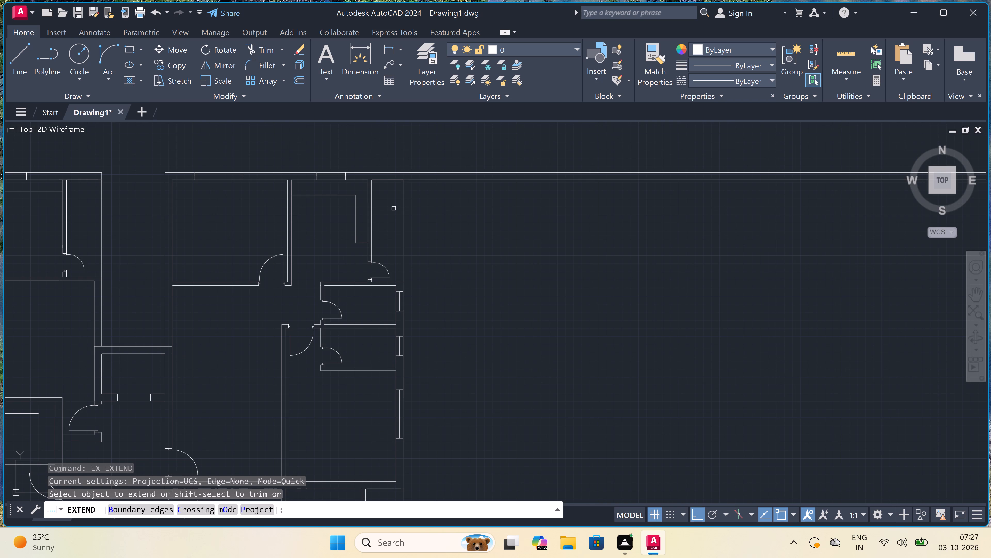
click(394, 208)
click(434, 180)
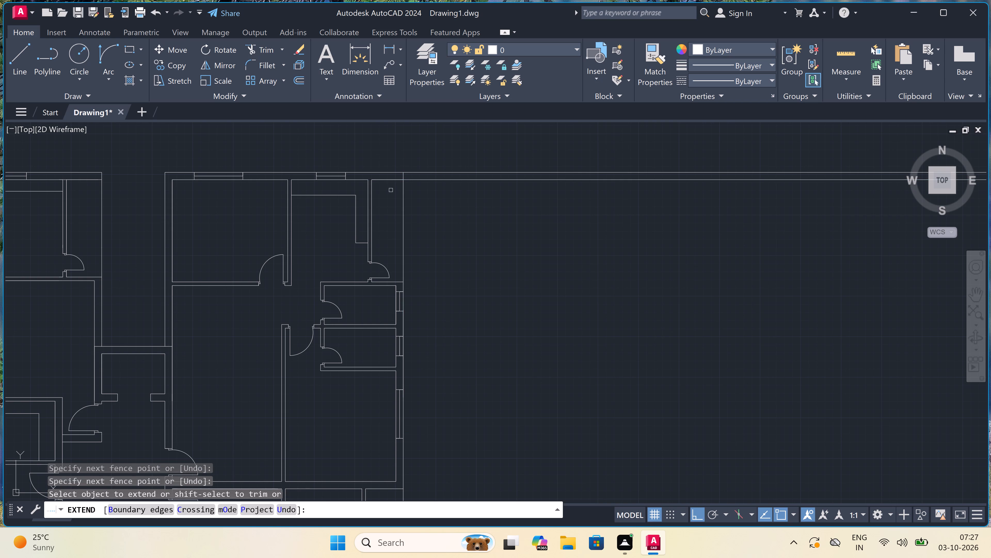
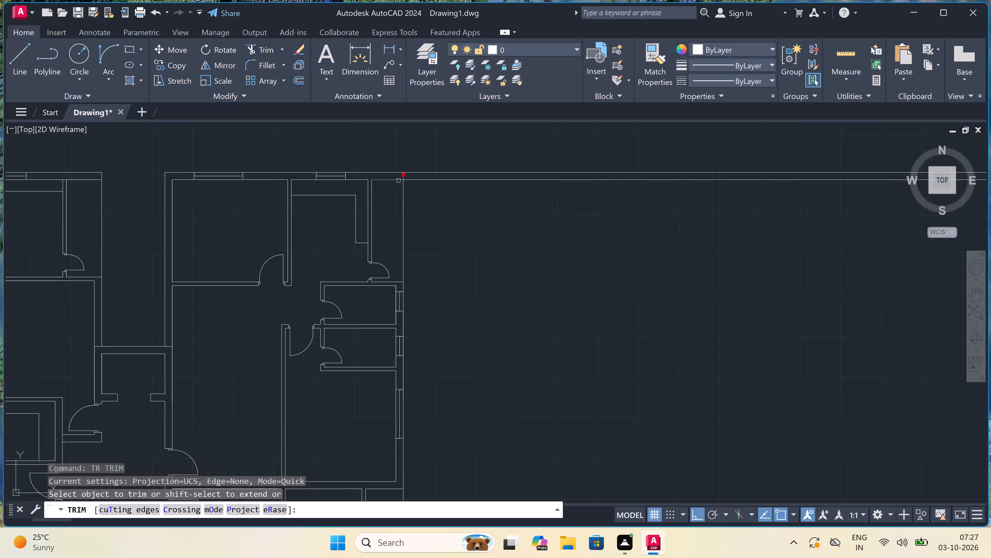
Trim both north wall lines where they overshoot the outer east wall line at the northeast corner.
click(414, 166)
click(427, 239)
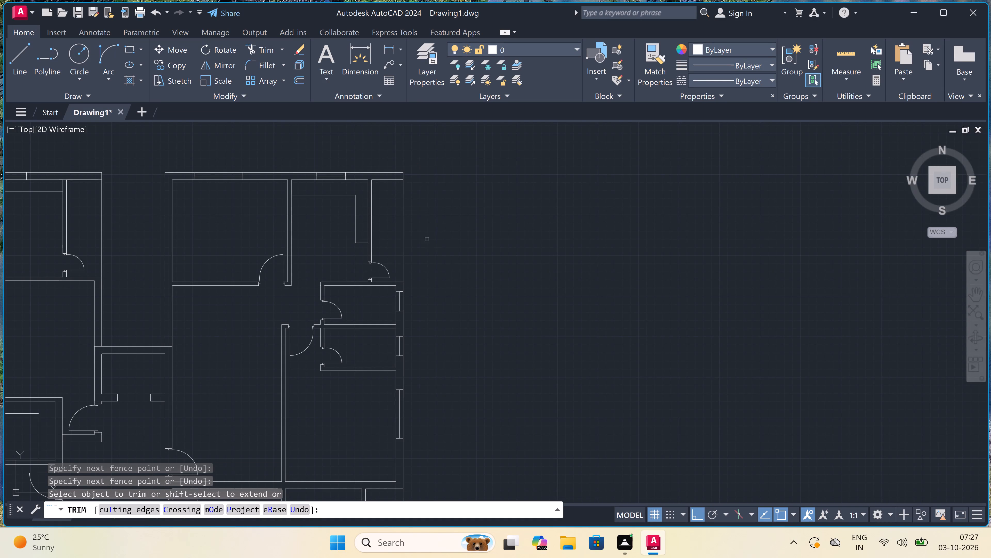
Trim the outer south wall line across the door opening to the balcony at the southeast corner.
scroll(427, 238, down, 3)
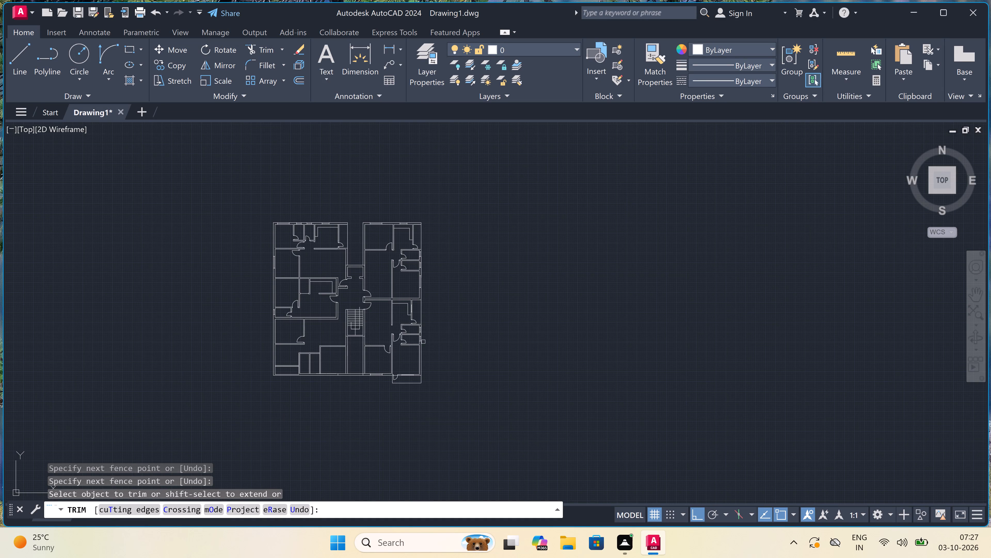
scroll(398, 381, up, 4)
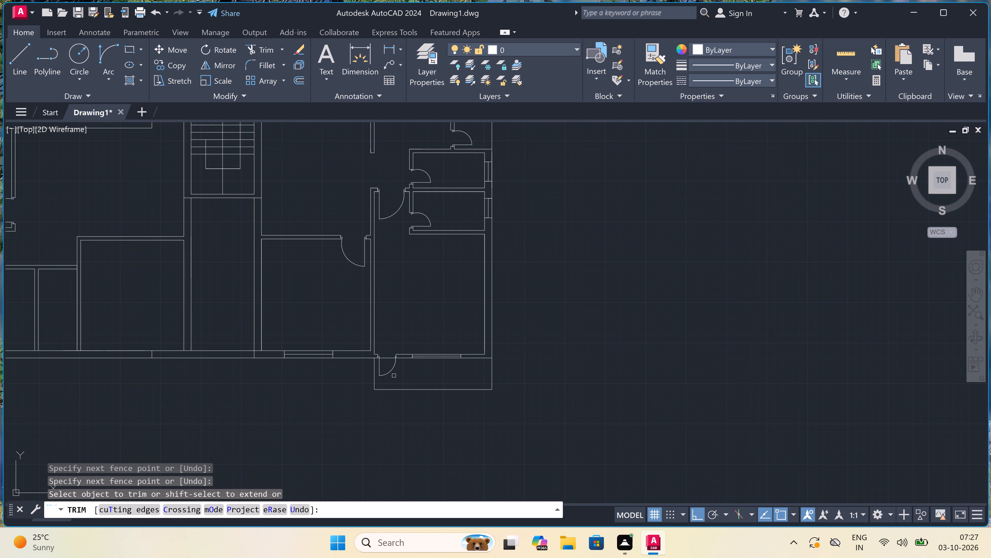
scroll(380, 363, up, 4)
click(404, 348)
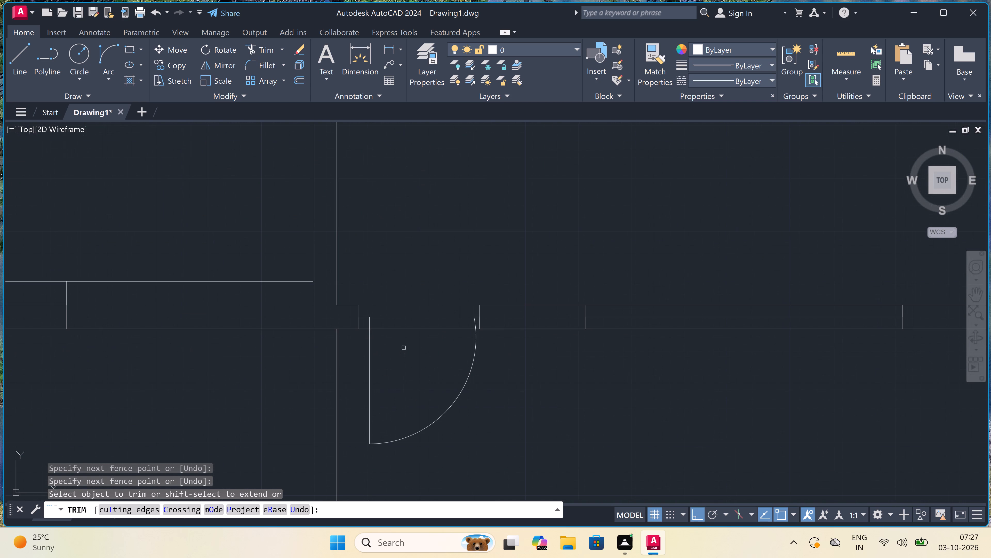
click(405, 277)
Trim away the stray short cross line inside the south wall, below the room just west of the stair corridor.
scroll(407, 277, down, 6)
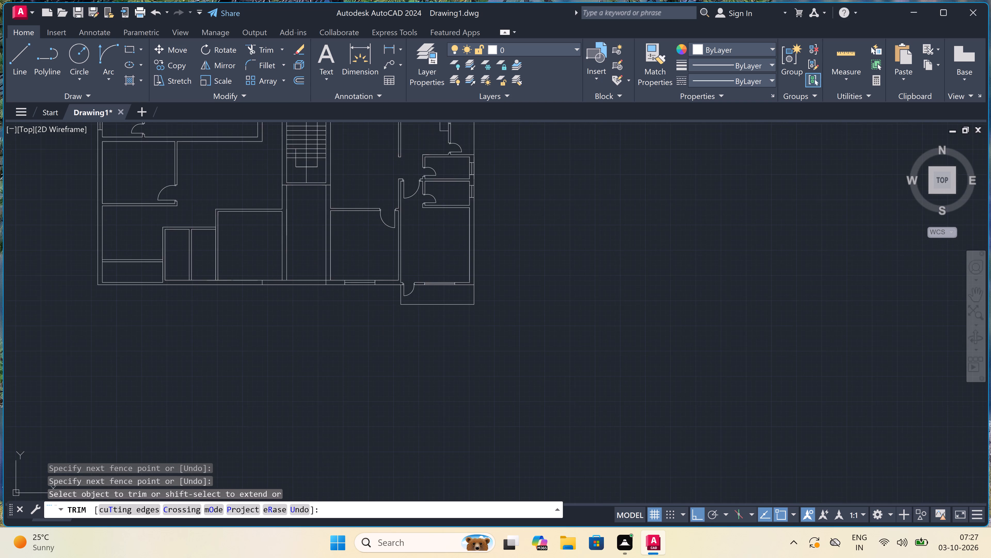
scroll(374, 296, down, 2)
scroll(326, 297, up, 3)
scroll(380, 291, up, 2)
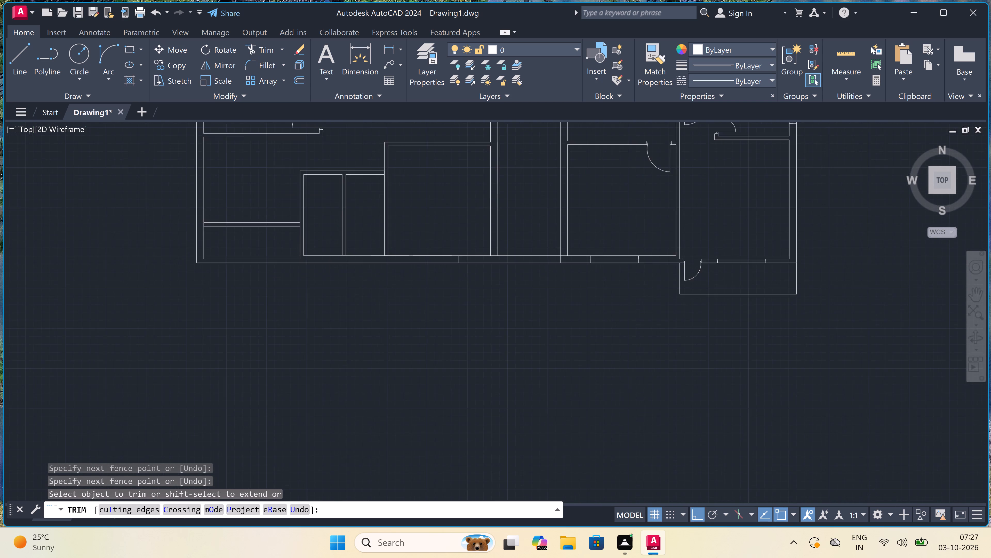
scroll(501, 239, up, 3)
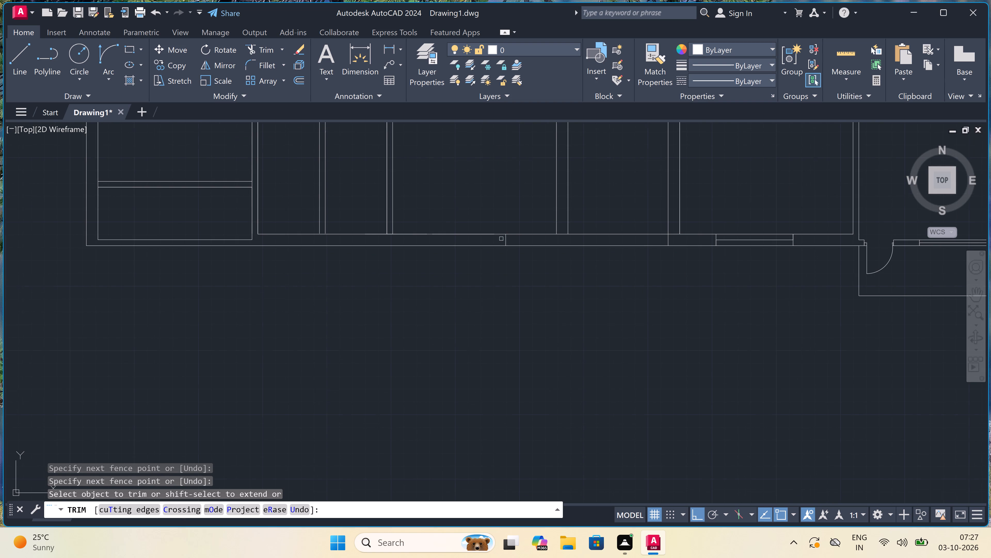
click(536, 236)
click(466, 246)
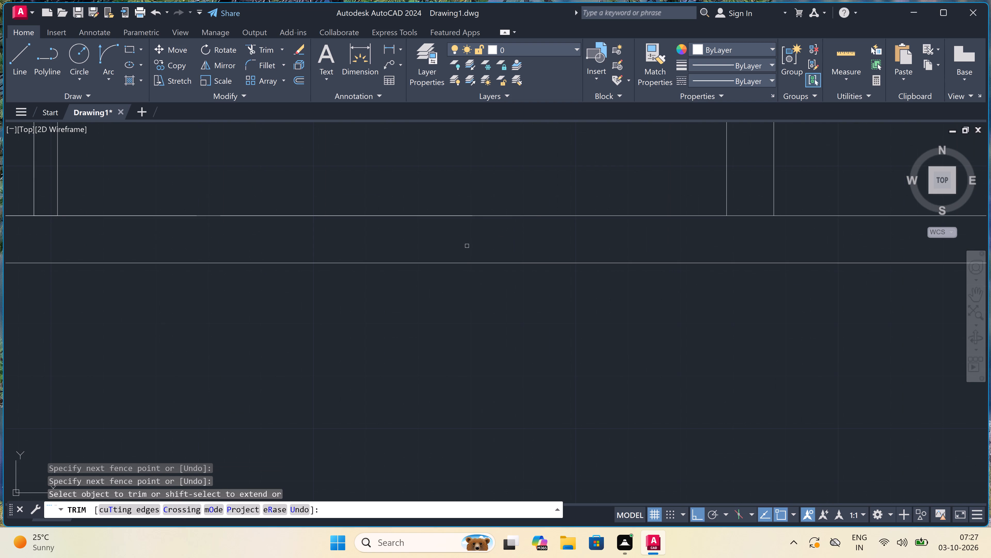
scroll(468, 245, down, 5)
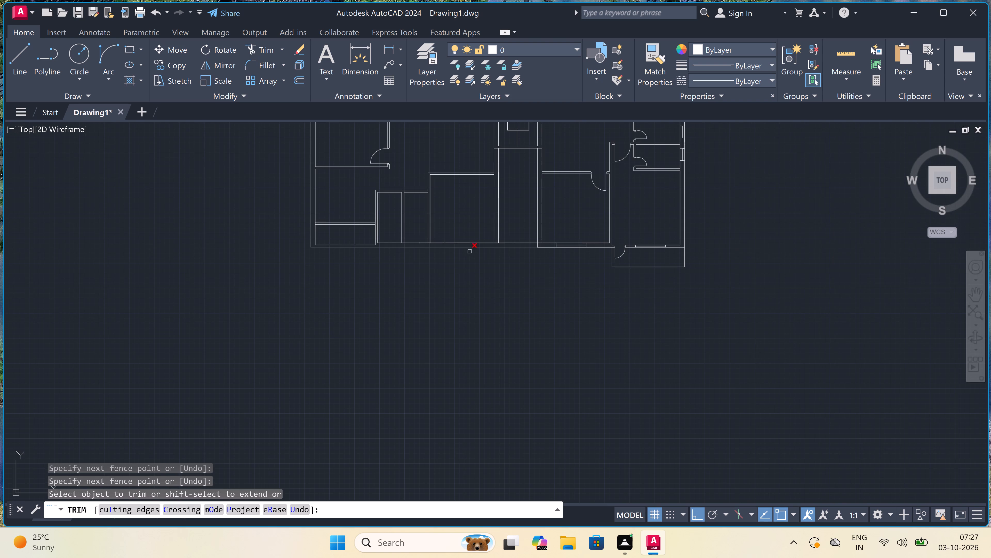
scroll(452, 277, down, 1)
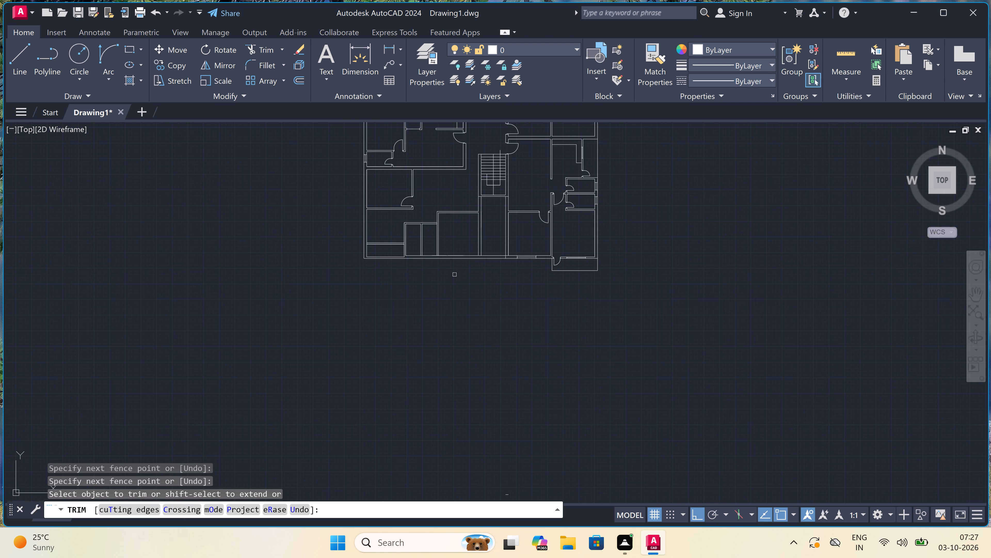
scroll(459, 268, up, 2)
key(Escape)
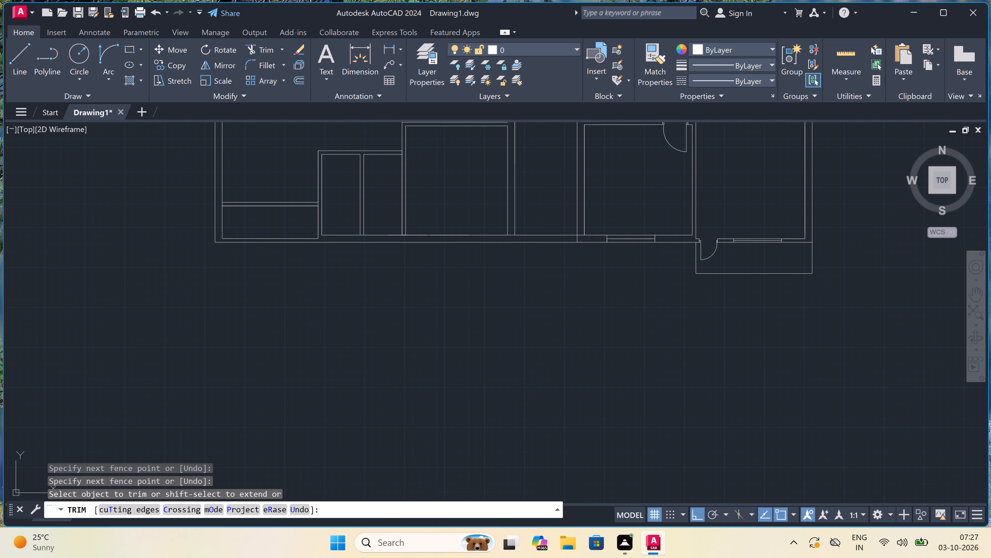
Draw a balcony outline projecting 3'3" south of the outer wall, spanning the outer faces of the side walls of the room west of the corridor.
text(l)
key(space)
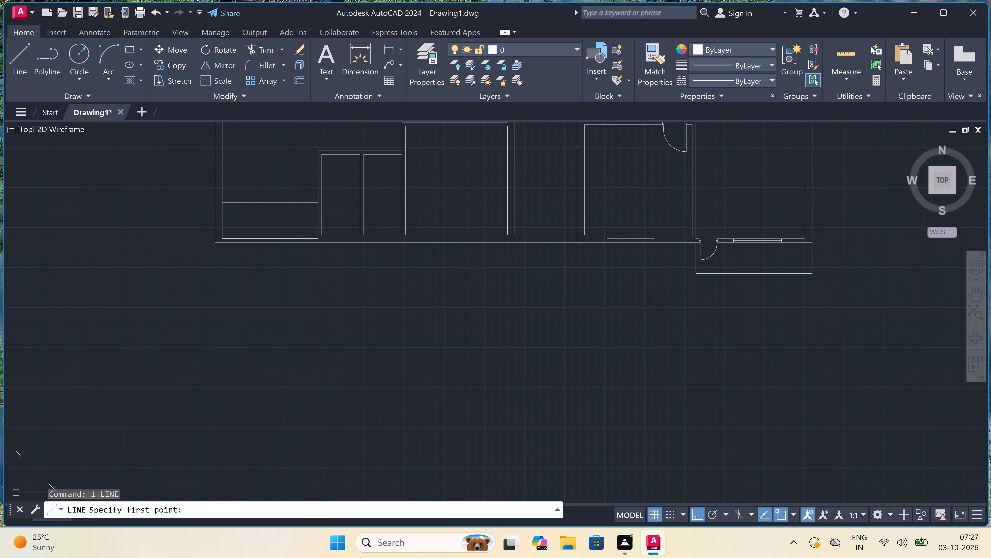
scroll(480, 244, up, 2)
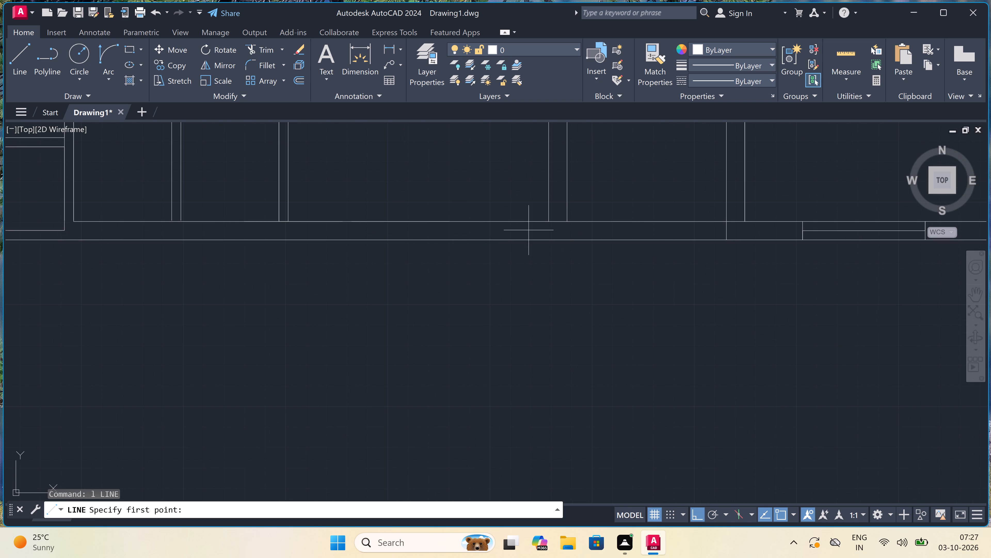
click(572, 219)
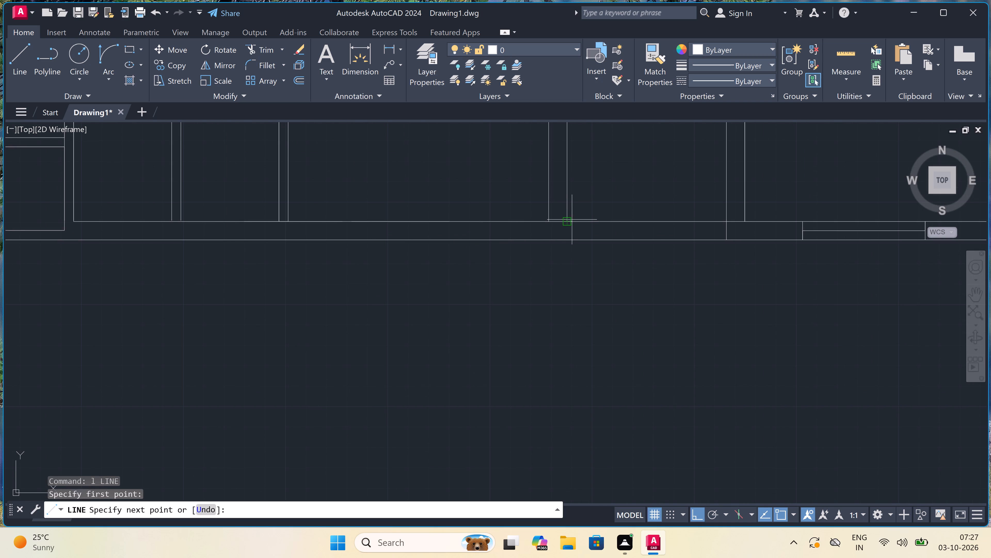
click(566, 242)
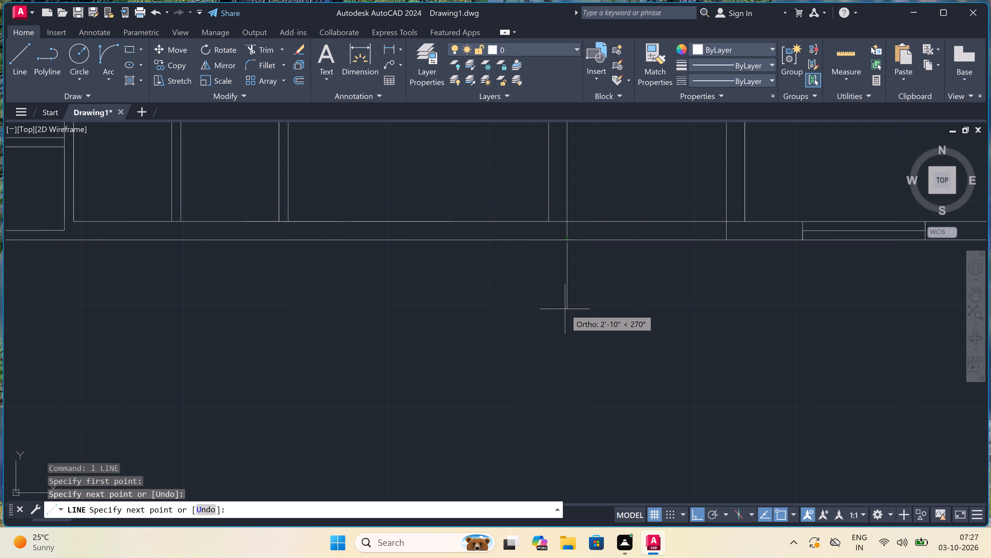
text(3'3)
text(")
key(space)
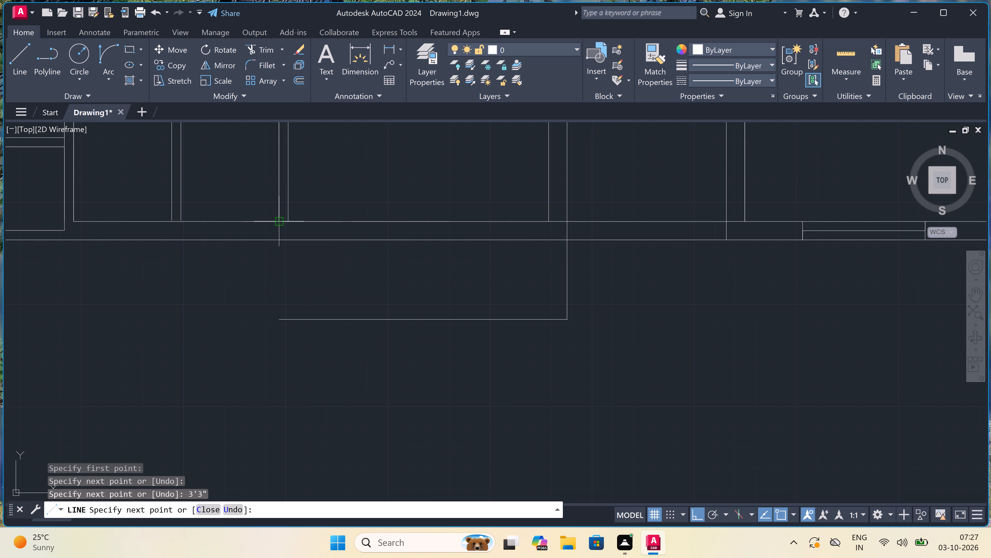
click(281, 321)
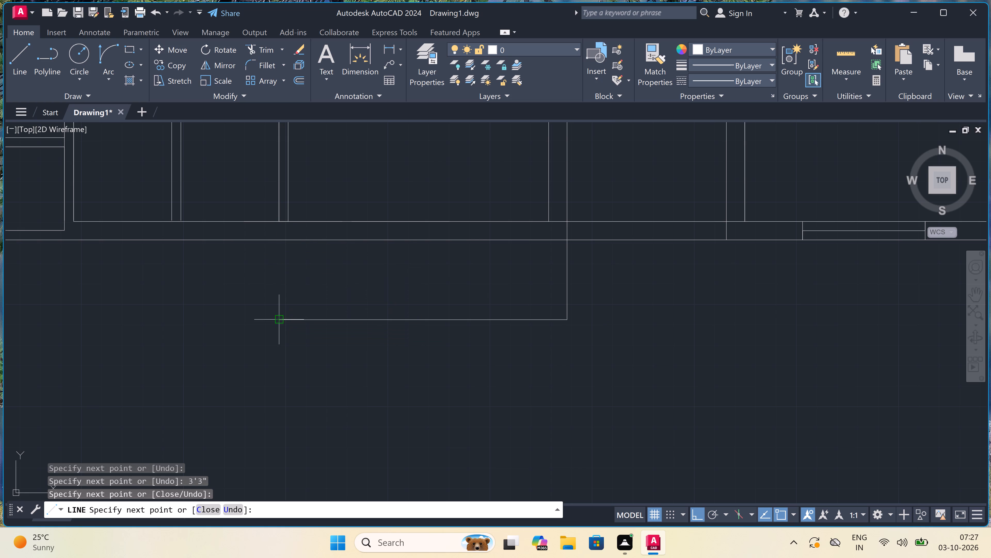
double_click(279, 237)
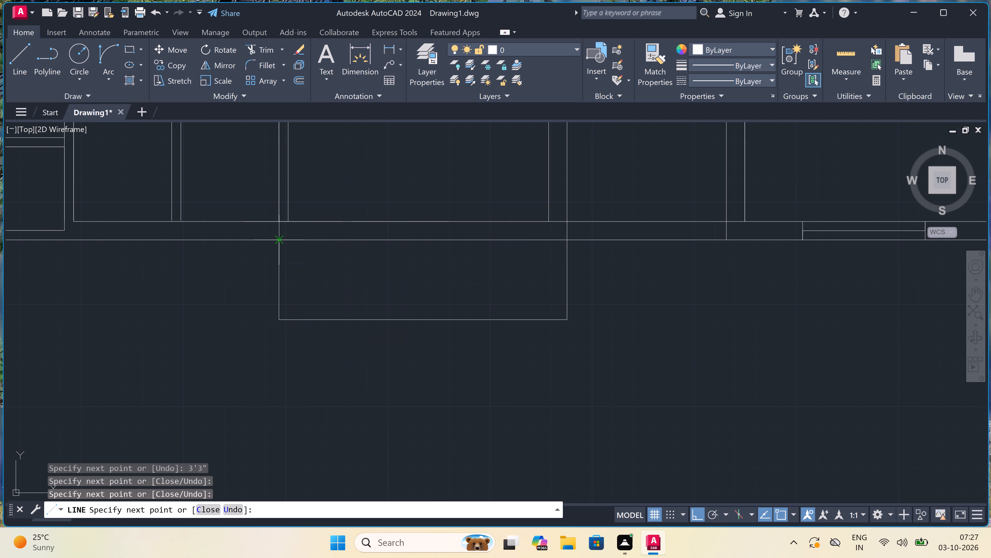
scroll(304, 241, down, 3)
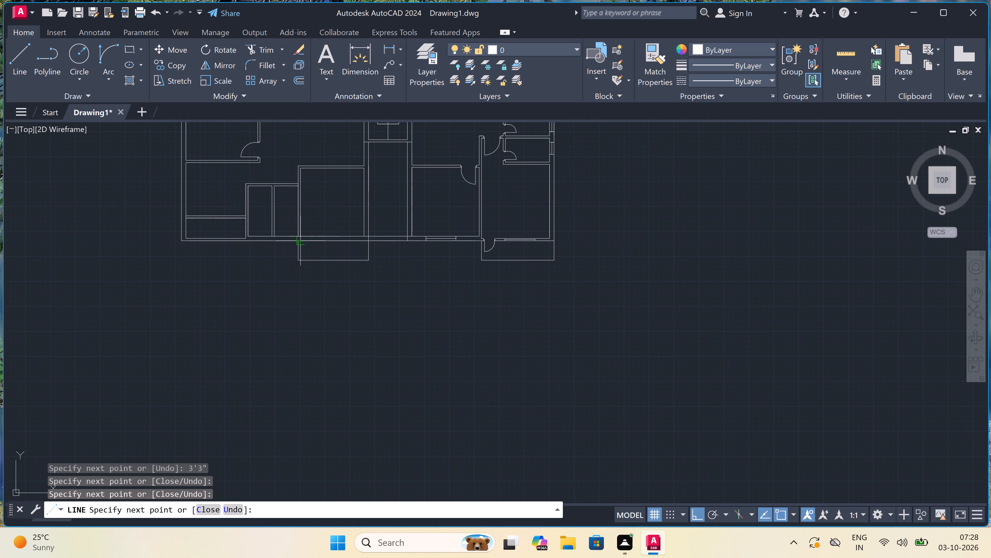
key(Escape)
Draw a line 4.5" south from that room's southwest inner corner, east to the opposite inner wall face, and back north to the southeast corner.
scroll(301, 233, up, 2)
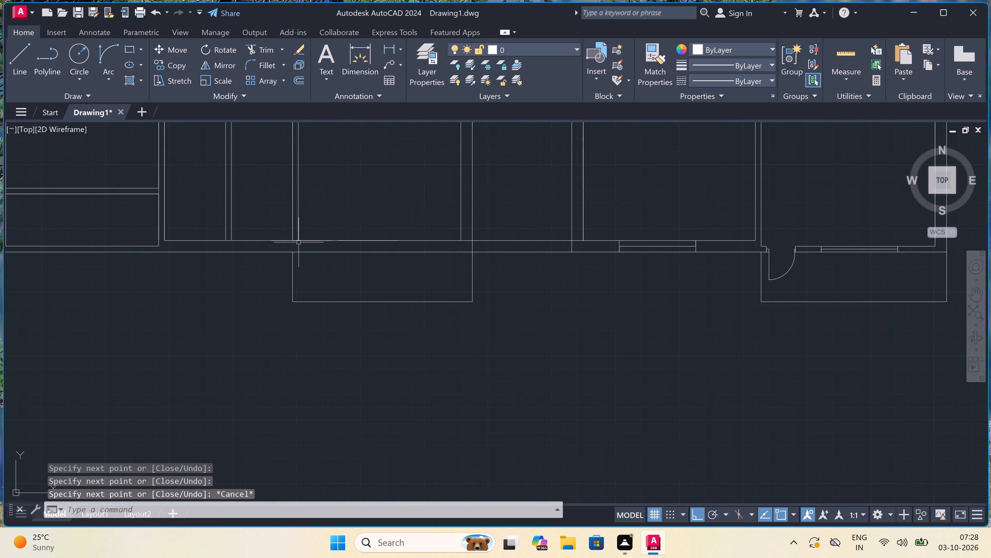
scroll(296, 243, up, 2)
key(x)
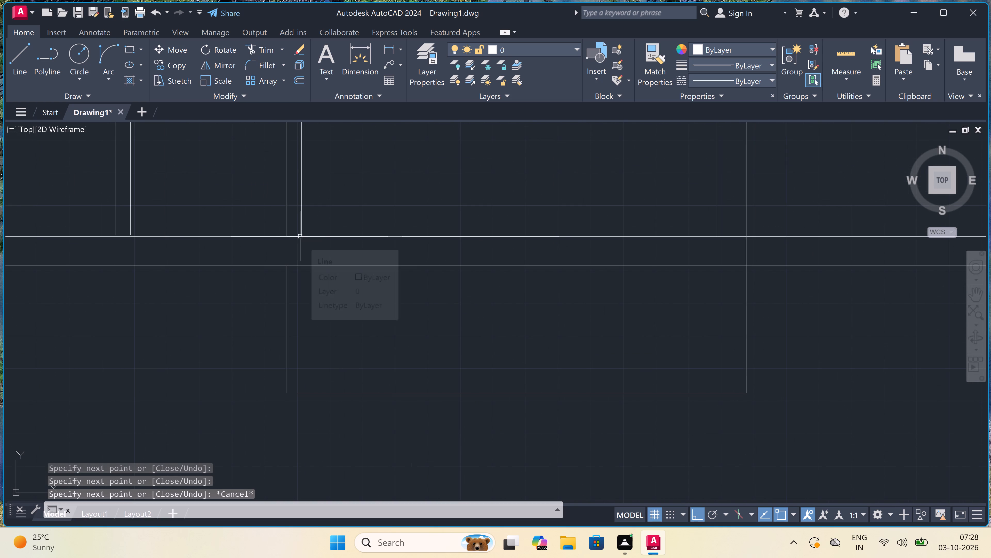
key(Escape)
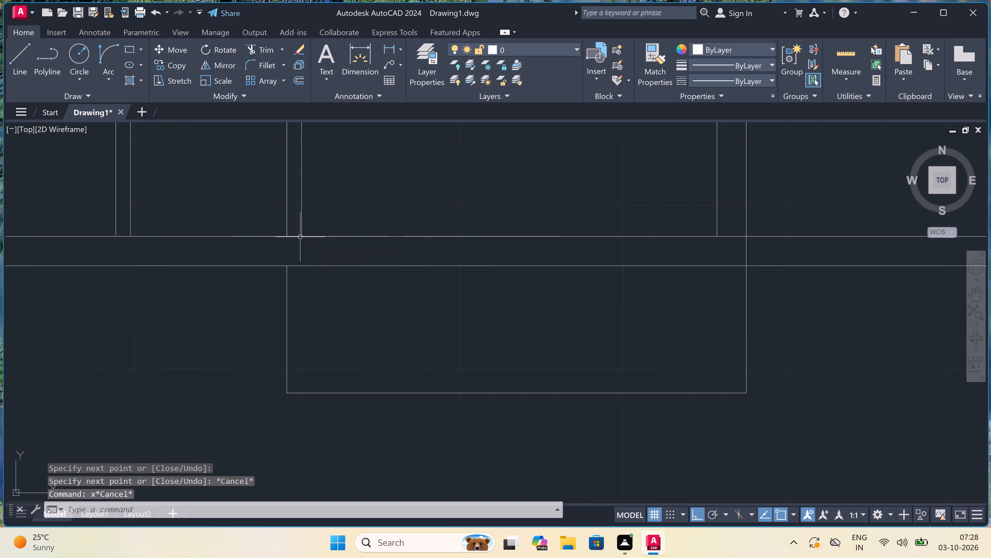
key(l)
key(space)
scroll(300, 237, down, 1)
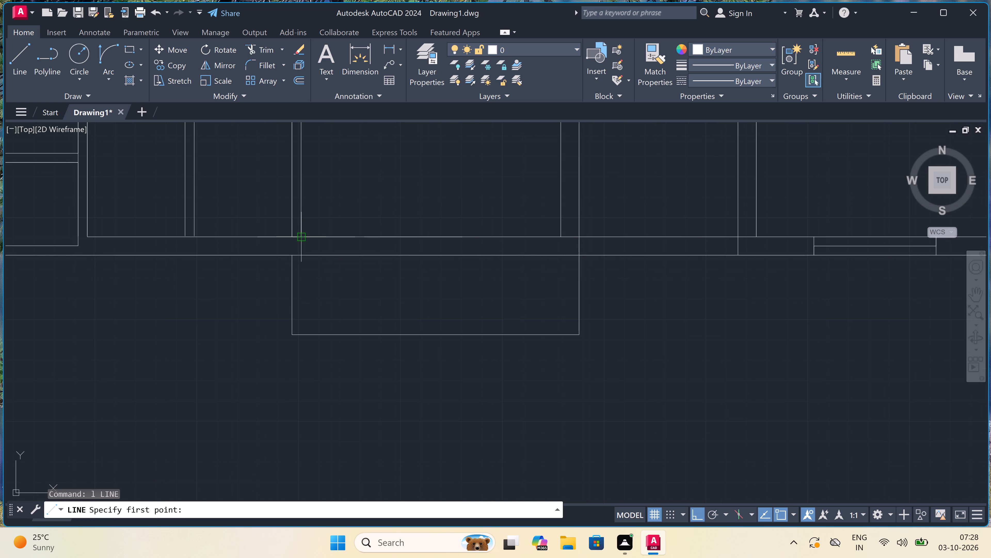
scroll(300, 237, down, 1)
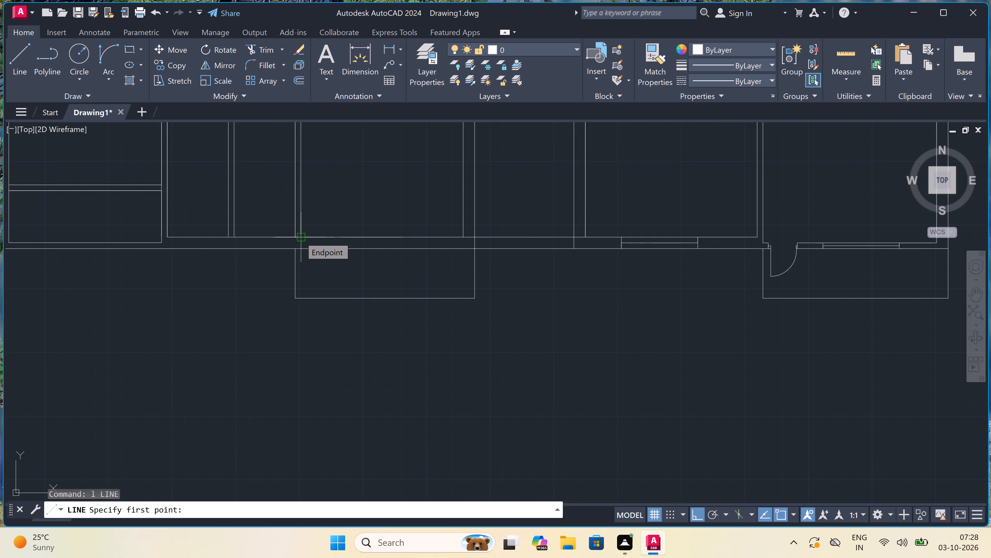
scroll(300, 237, up, 2)
click(299, 237)
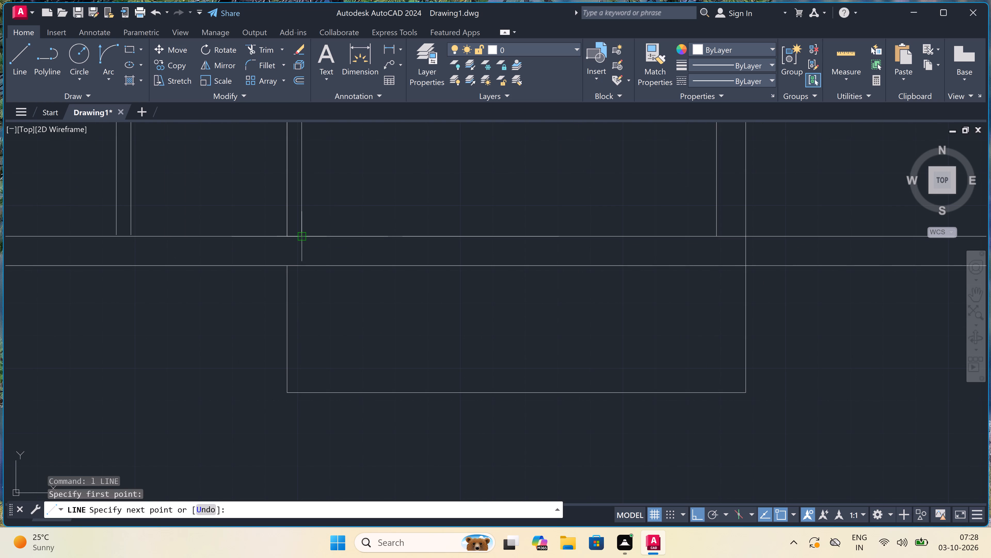
key(4)
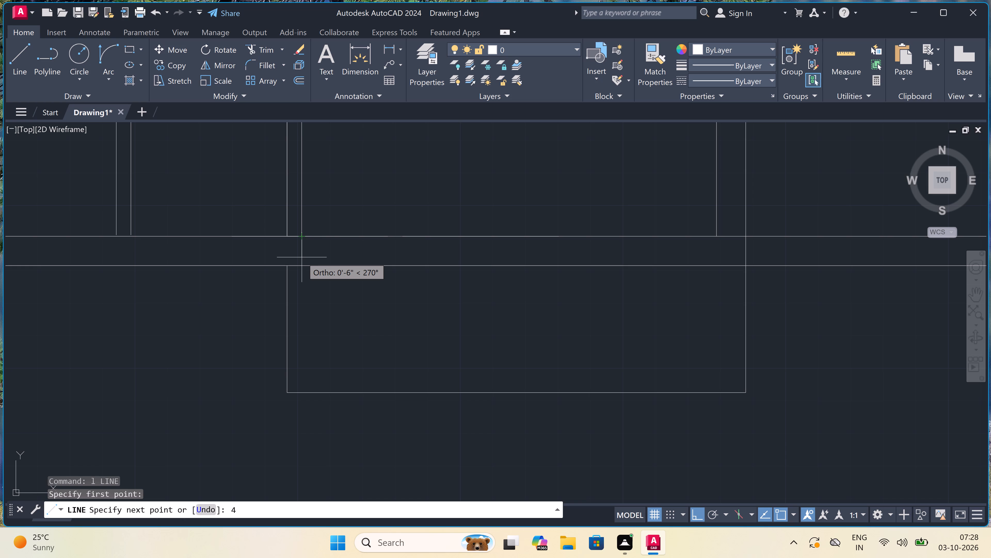
text(.5")
key(space)
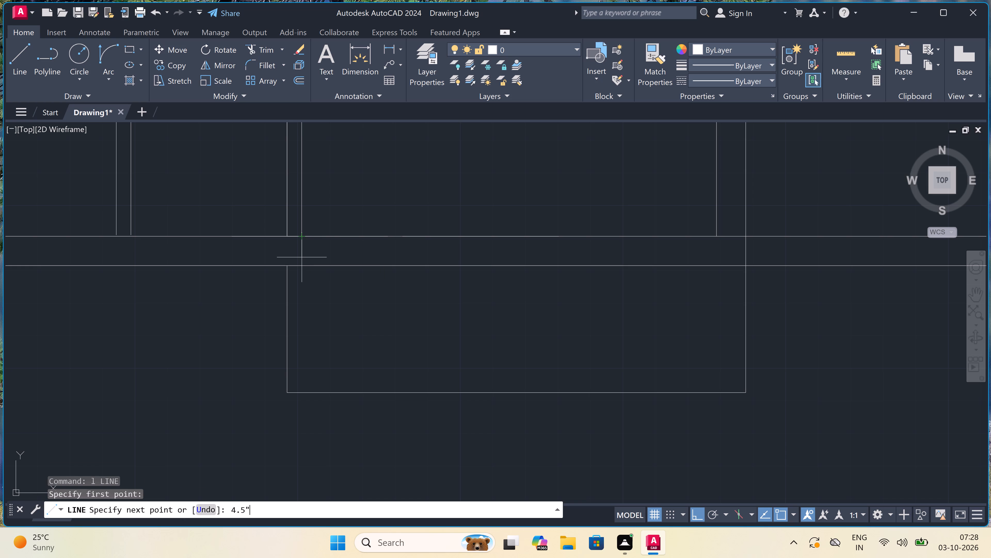
scroll(302, 257, down, 1)
scroll(186, 262, down, 2)
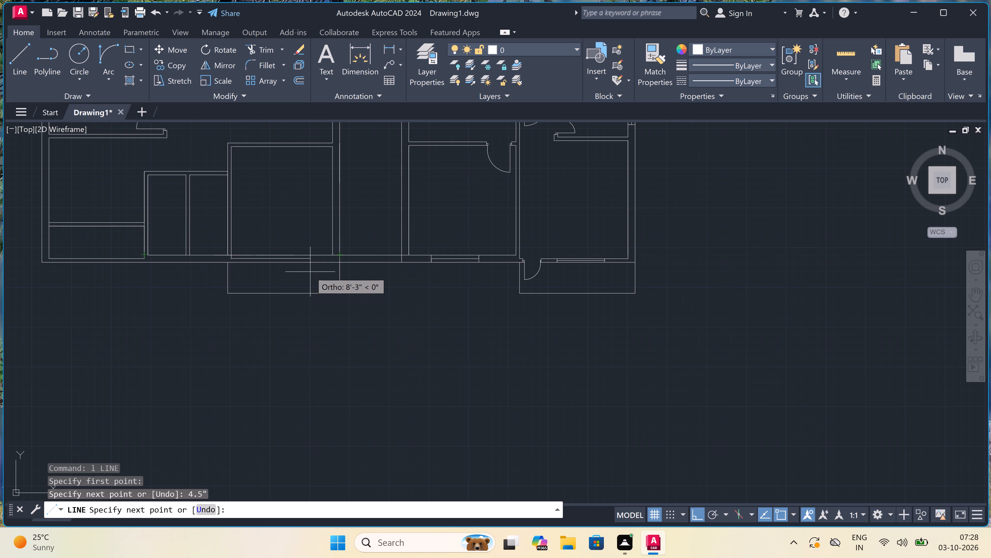
scroll(310, 272, up, 2)
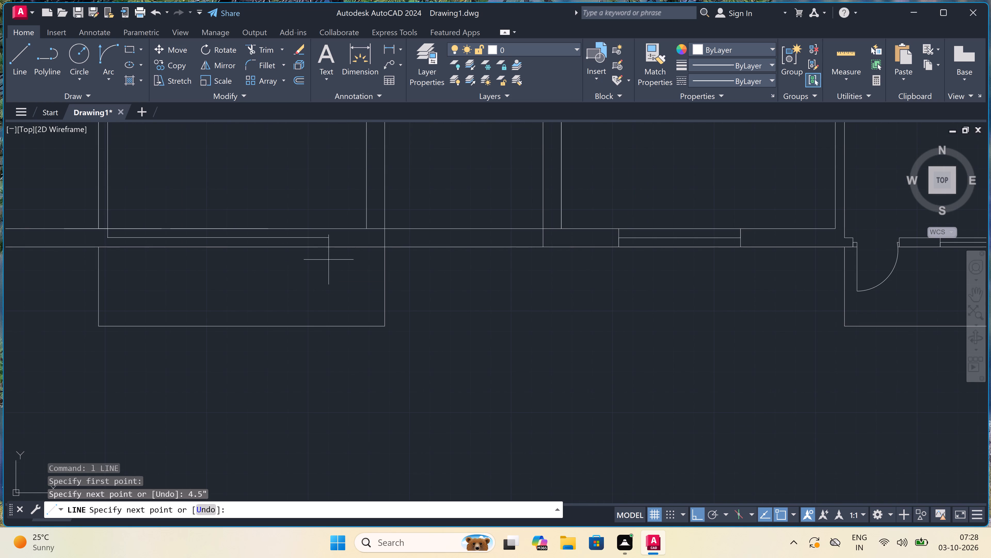
scroll(363, 243, up, 3)
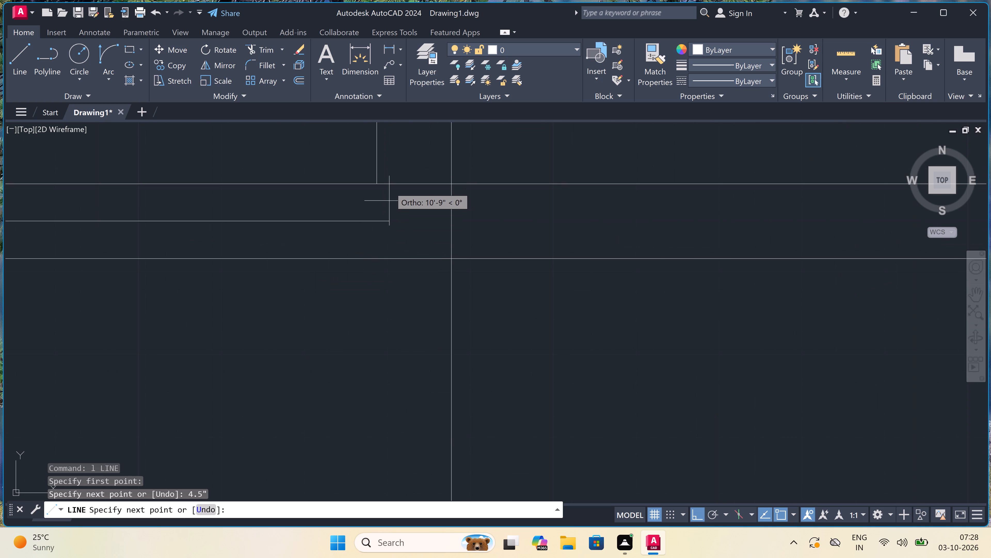
click(378, 227)
click(373, 185)
key(Escape)
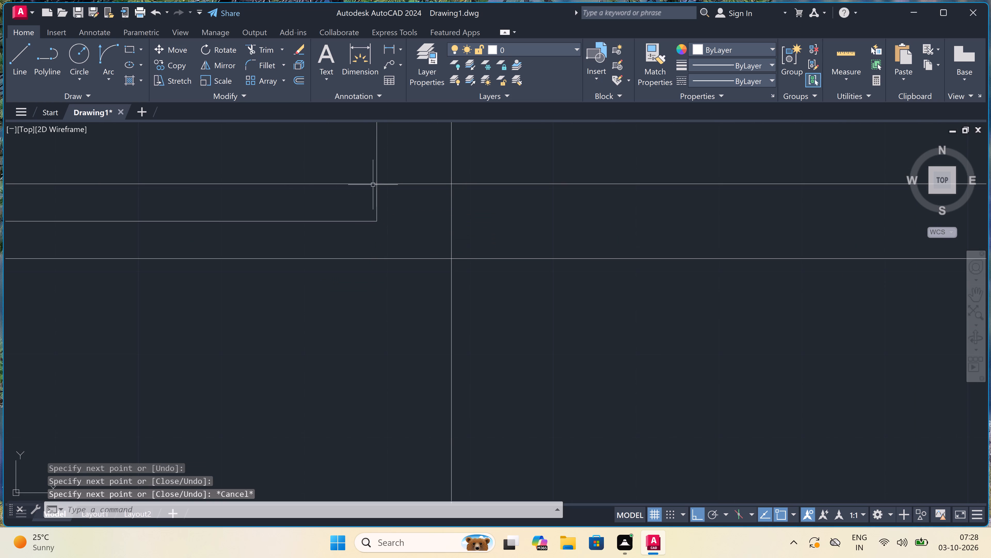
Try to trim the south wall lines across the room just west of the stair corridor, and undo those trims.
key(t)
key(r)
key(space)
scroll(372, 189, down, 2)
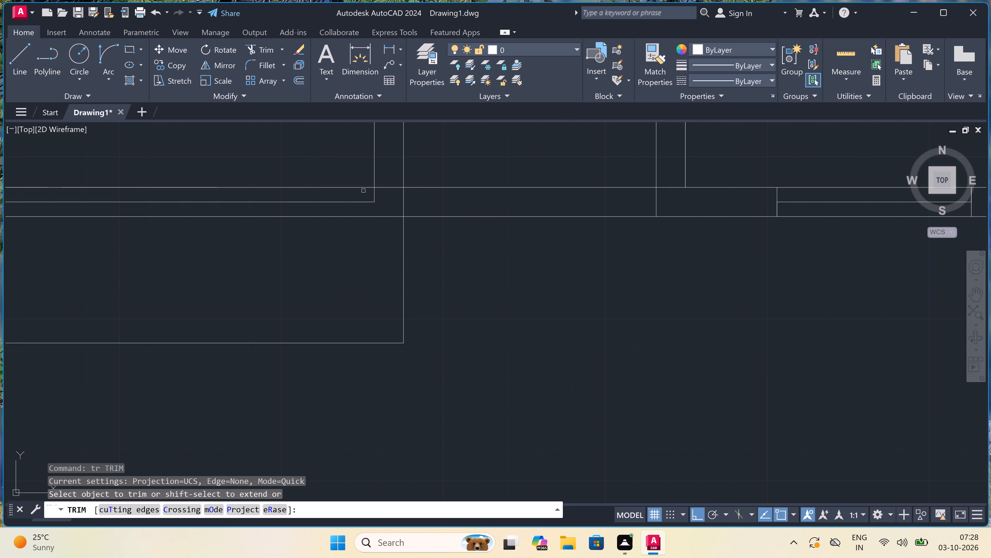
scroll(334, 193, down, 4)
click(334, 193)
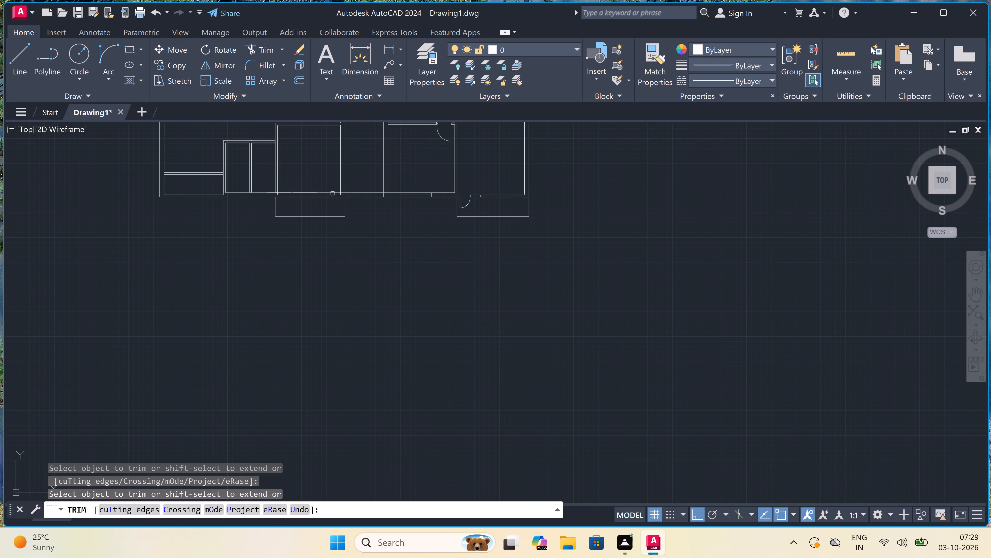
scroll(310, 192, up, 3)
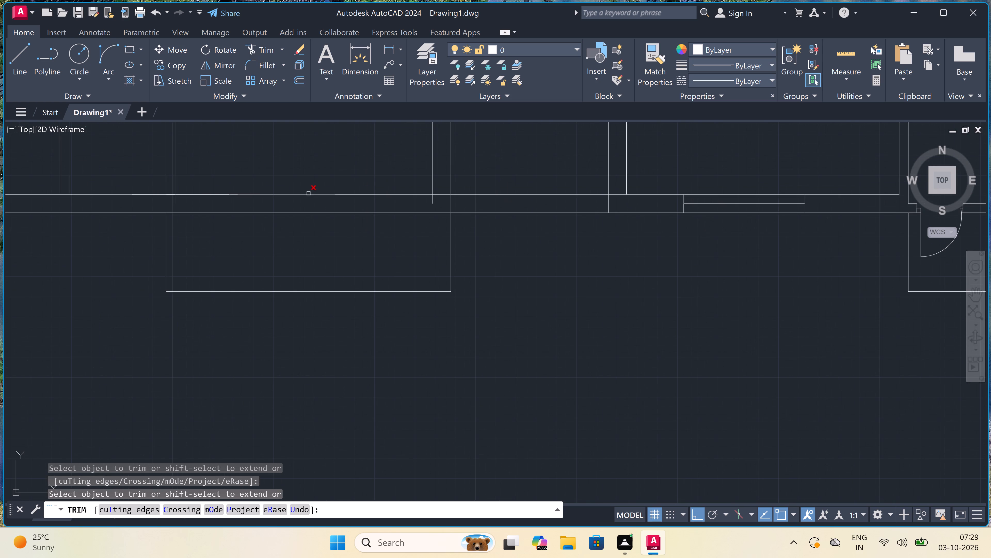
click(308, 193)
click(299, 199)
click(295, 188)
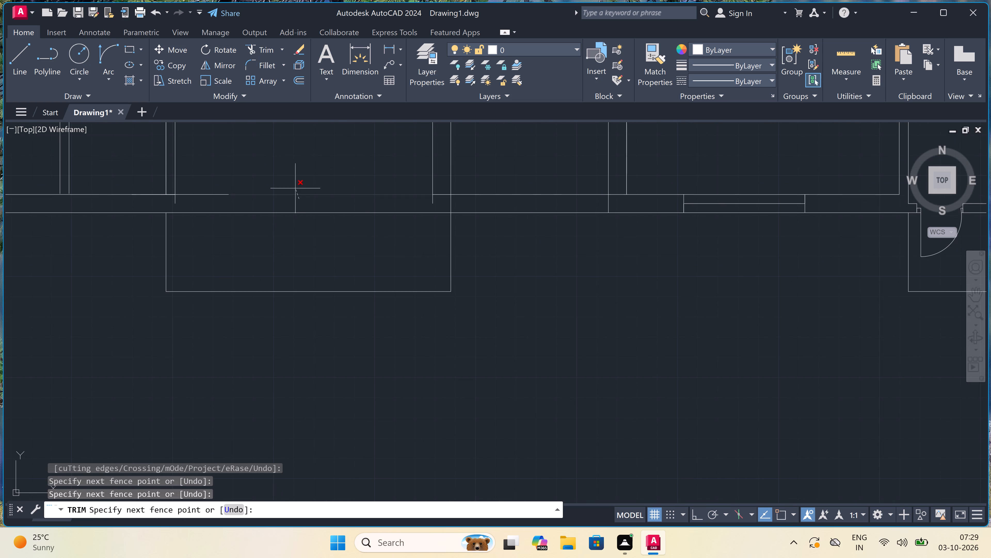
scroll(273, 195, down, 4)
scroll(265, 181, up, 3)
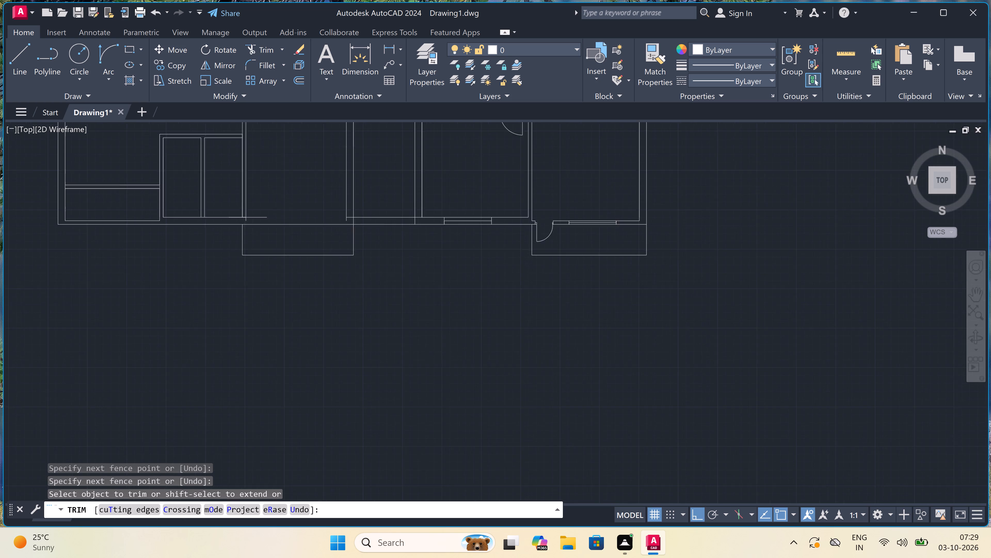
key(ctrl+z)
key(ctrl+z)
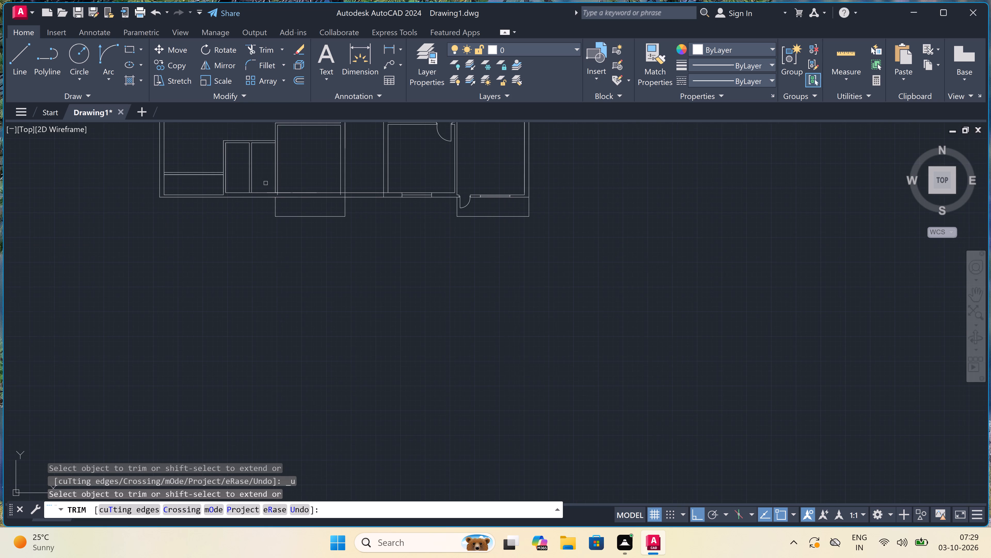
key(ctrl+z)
Trim away the old inner south wall line across the room west of the corridor, including its ends within both side walls.
scroll(267, 188, down, 2)
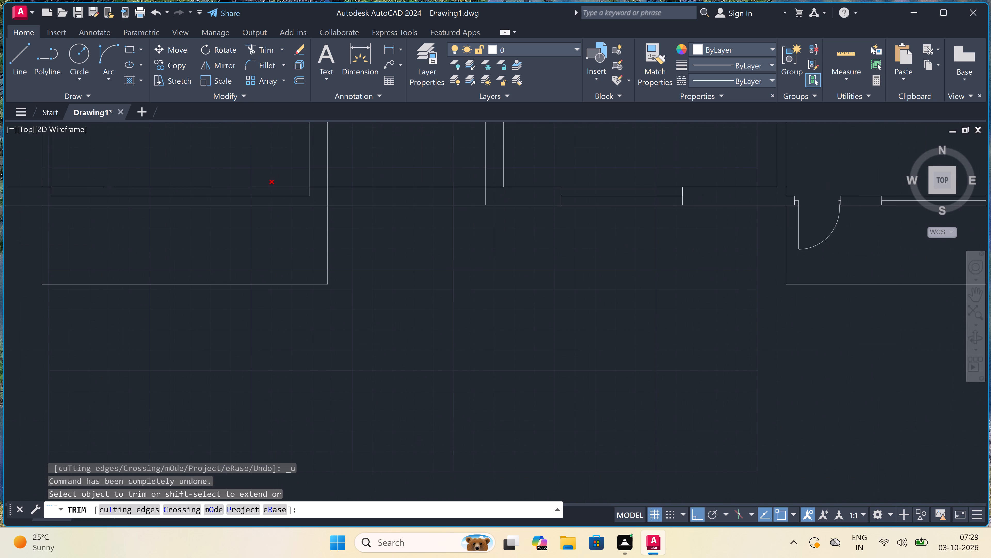
double_click(267, 188)
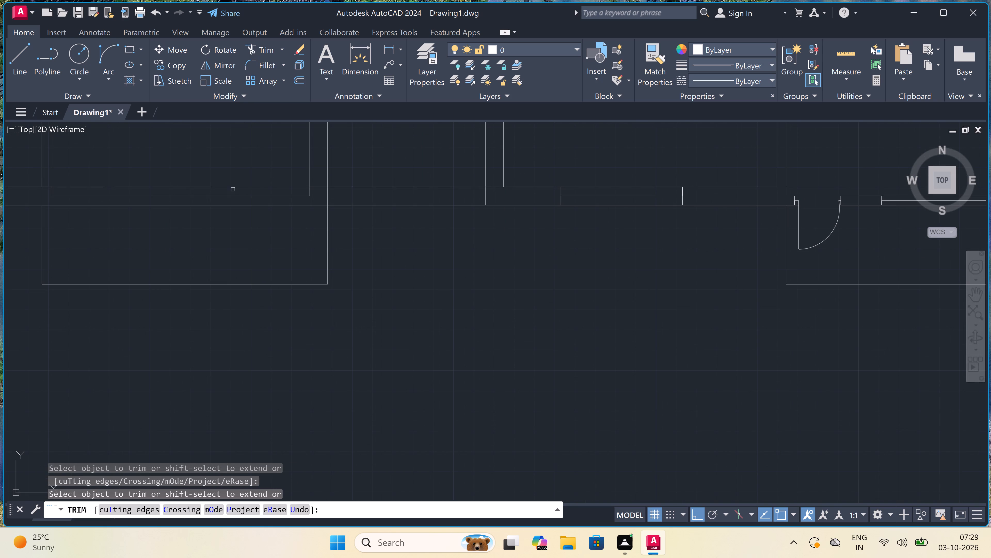
click(198, 188)
scroll(198, 188, down, 2)
scroll(145, 183, up, 3)
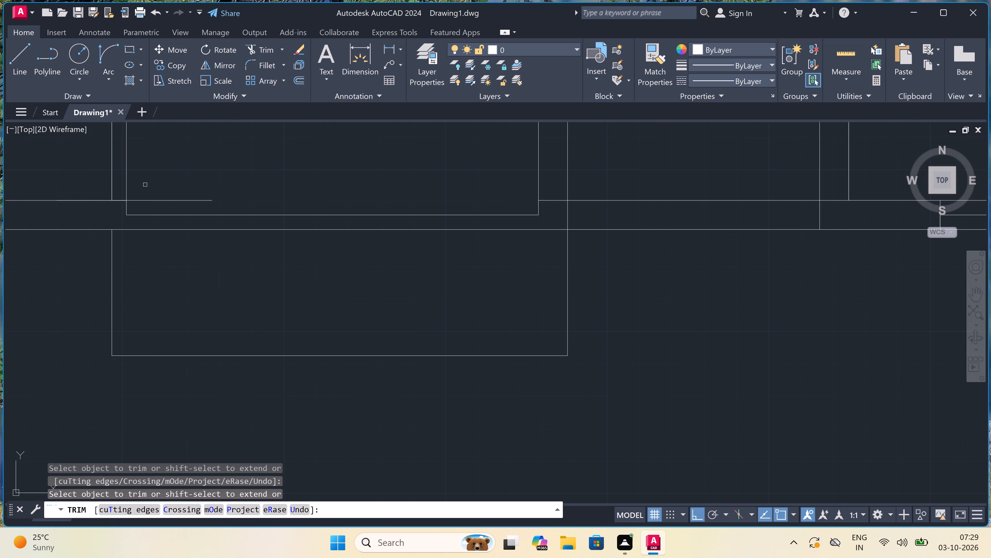
click(140, 200)
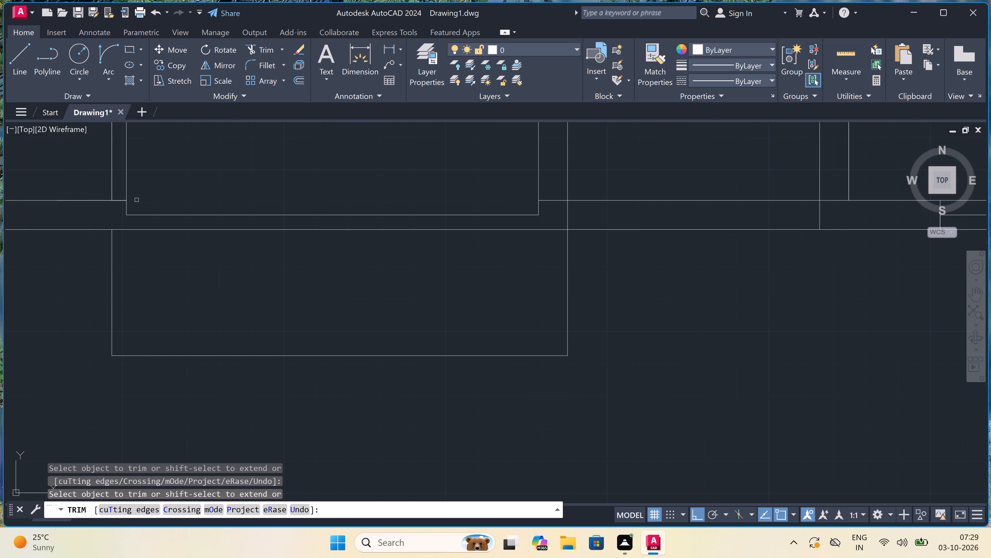
click(117, 204)
click(118, 195)
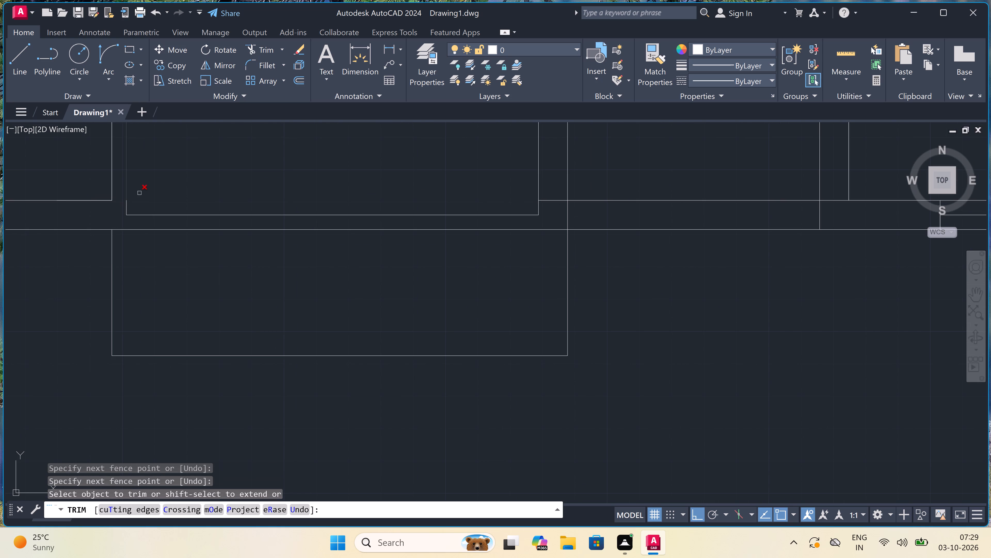
click(555, 200)
scroll(553, 195, down, 2)
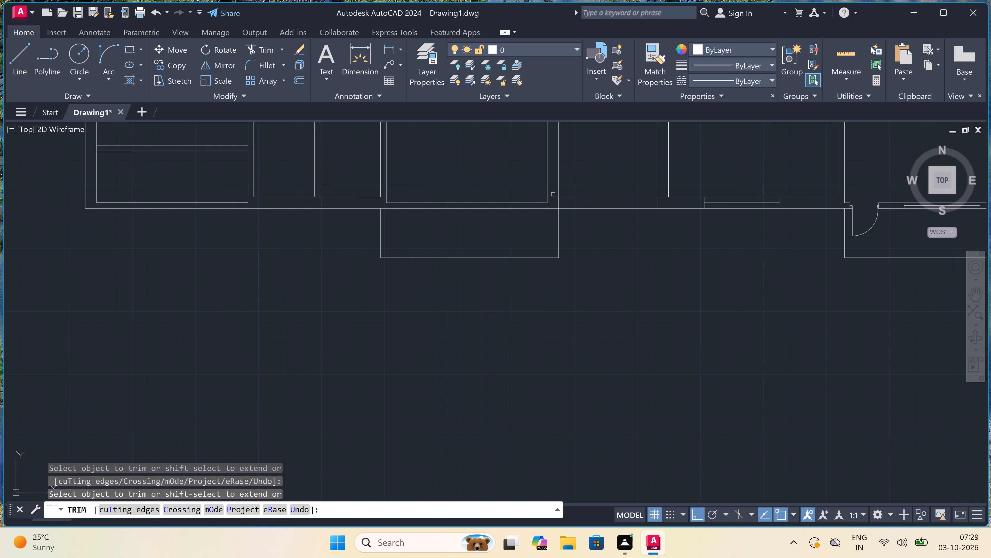
scroll(553, 195, down, 2)
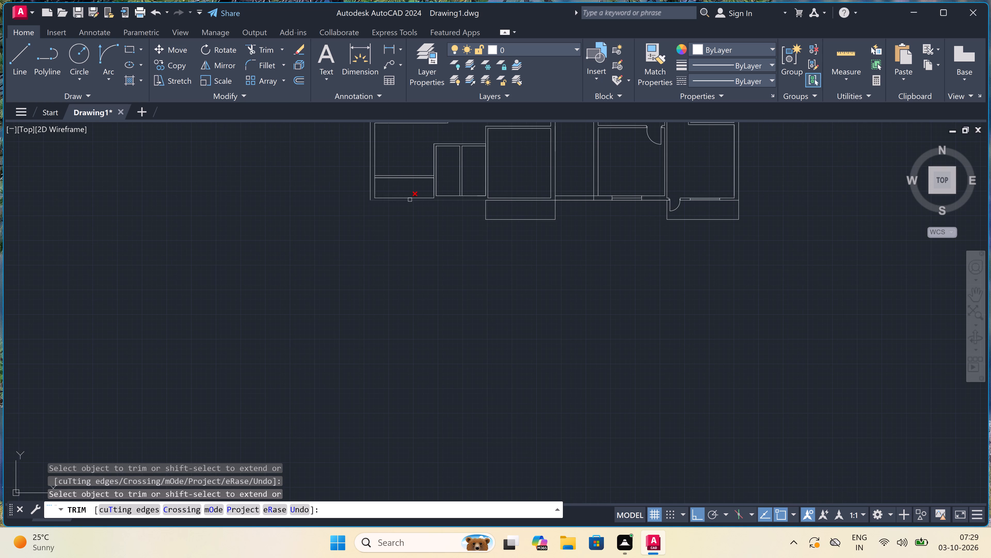
scroll(431, 192, up, 3)
scroll(459, 190, down, 3)
scroll(529, 188, up, 2)
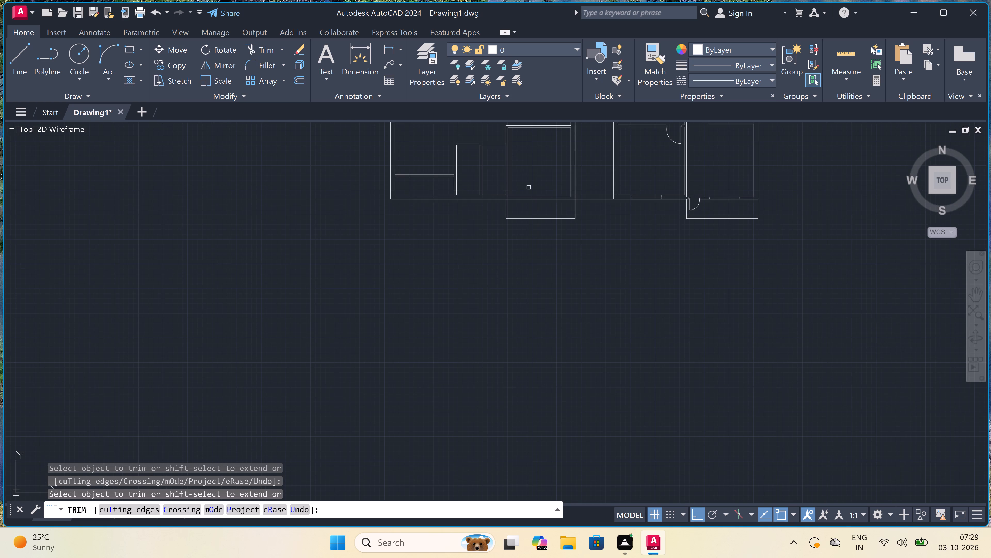
scroll(529, 188, up, 1)
key(Escape)
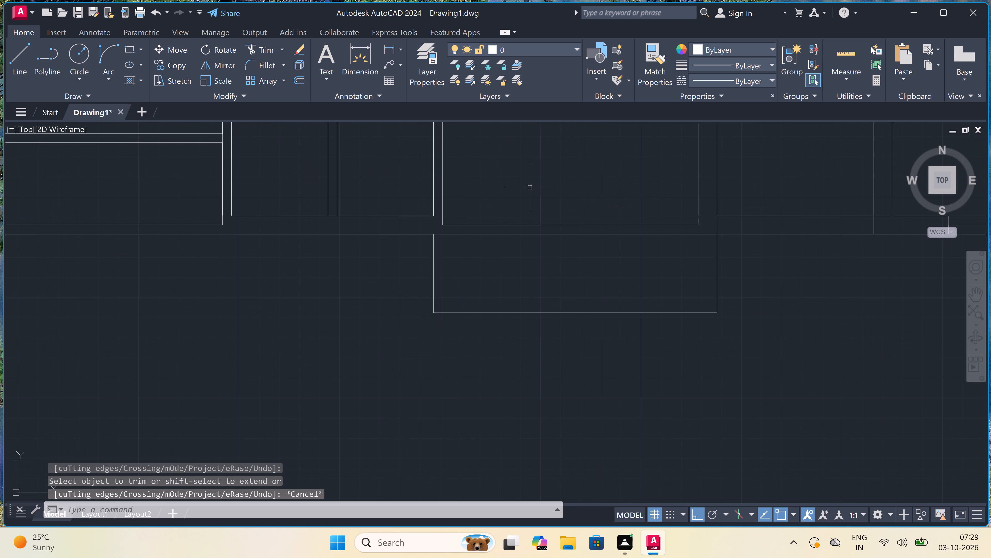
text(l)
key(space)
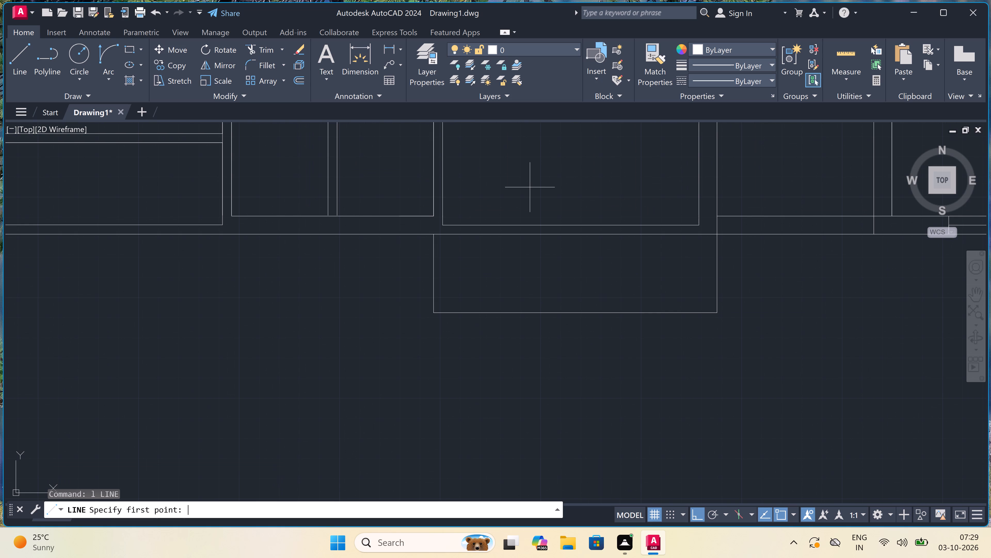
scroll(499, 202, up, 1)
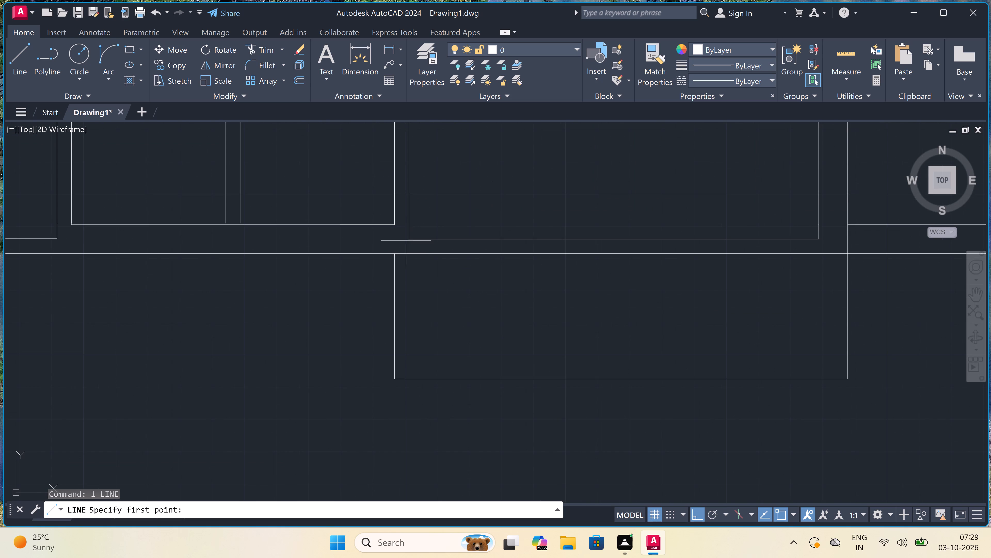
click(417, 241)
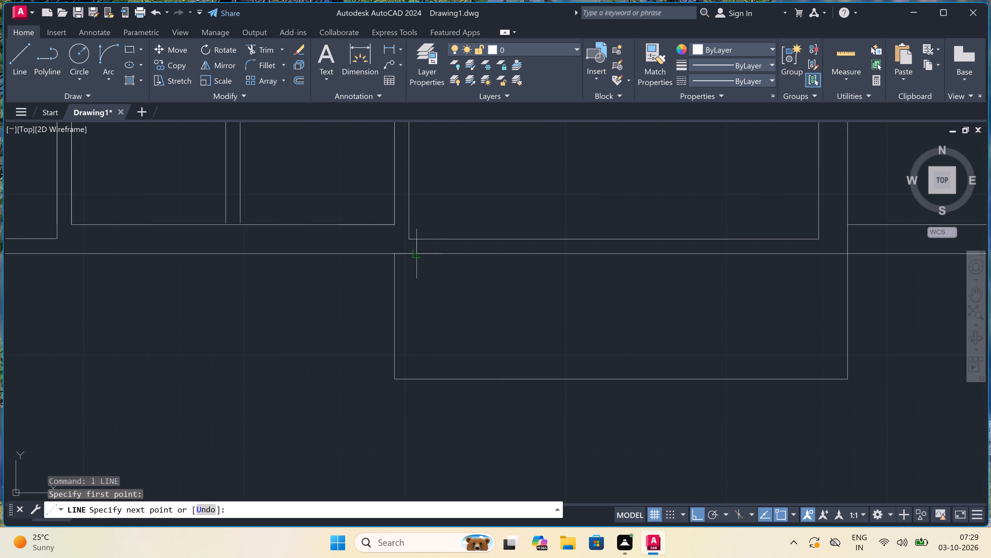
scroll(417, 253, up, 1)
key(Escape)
Draw a door jamb across the balcony room's south wall near its west end, with a 2" midpoint stub east and a 2' leaf south.
scroll(423, 229, up, 2)
key(space)
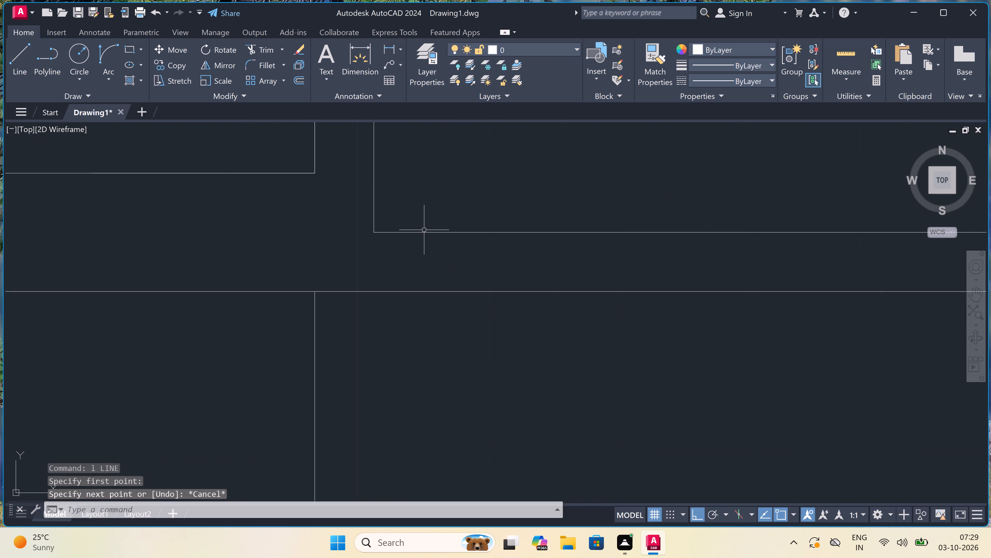
click(423, 234)
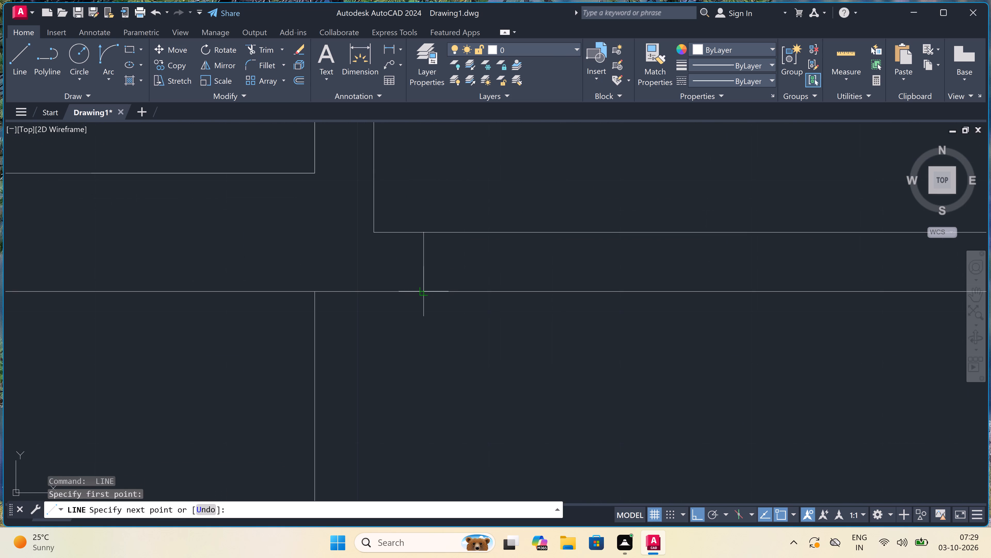
click(426, 286)
click(426, 265)
text(2")
key(space)
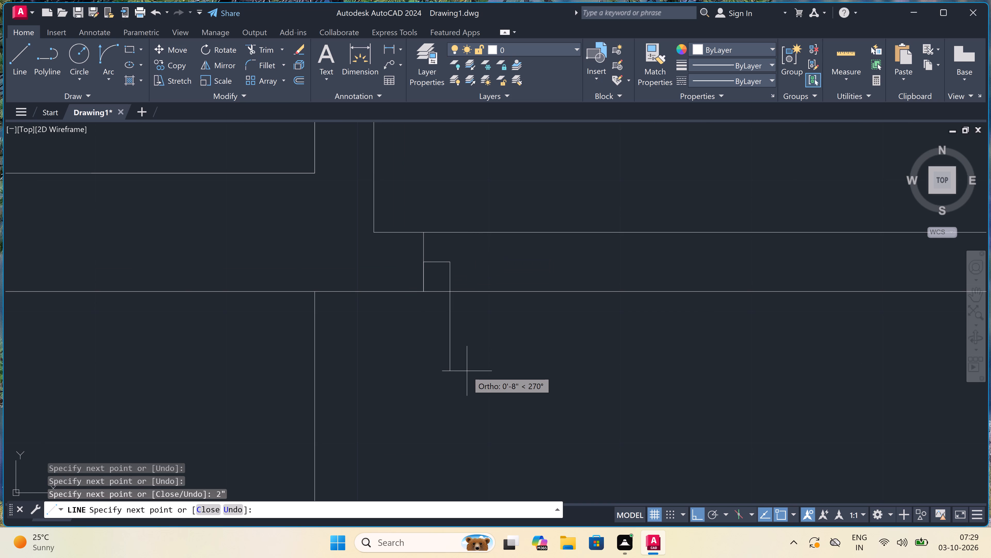
key(3)
key(BackSpace)
text(2')
key(space)
key(Escape)
Draw the opposite door jamb across the south wall east of the leaf, with a 2" stub running west from its midpoint.
scroll(462, 364, down, 5)
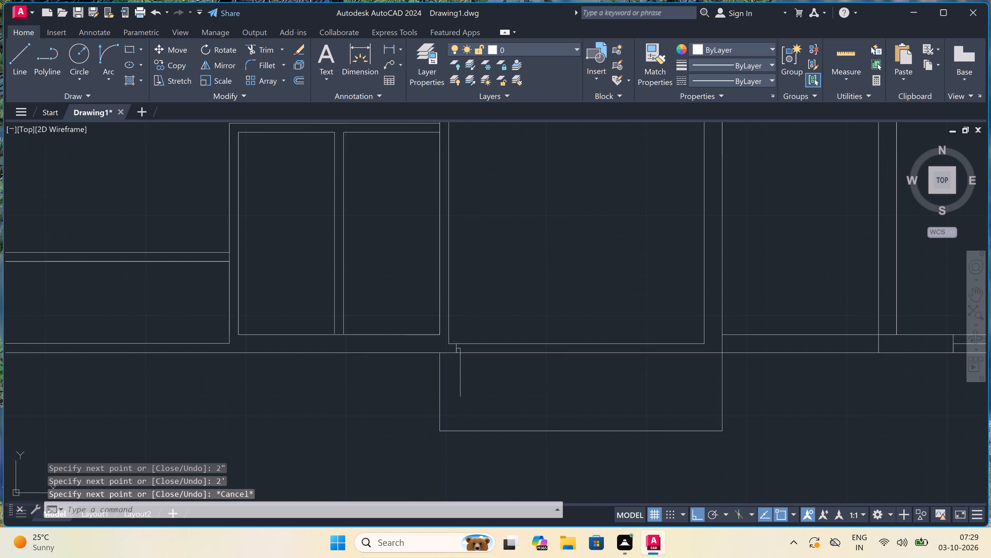
scroll(470, 371, up, 3)
key(space)
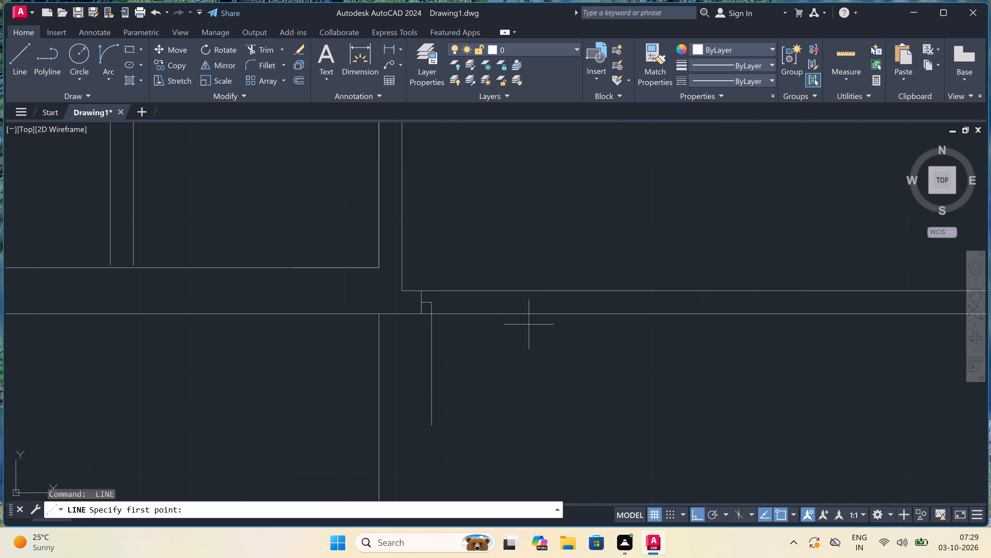
click(534, 317)
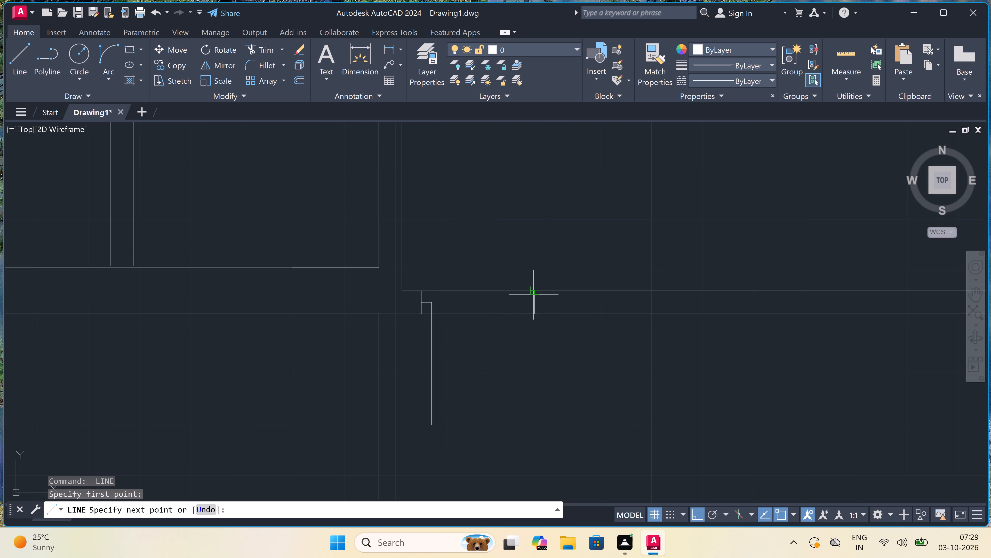
click(533, 292)
click(534, 303)
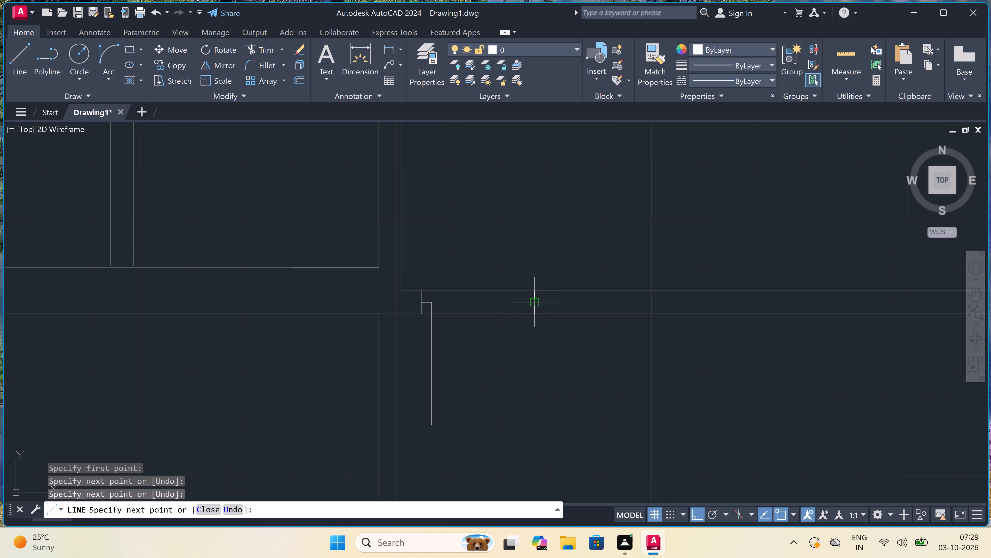
text(2")
key(space)
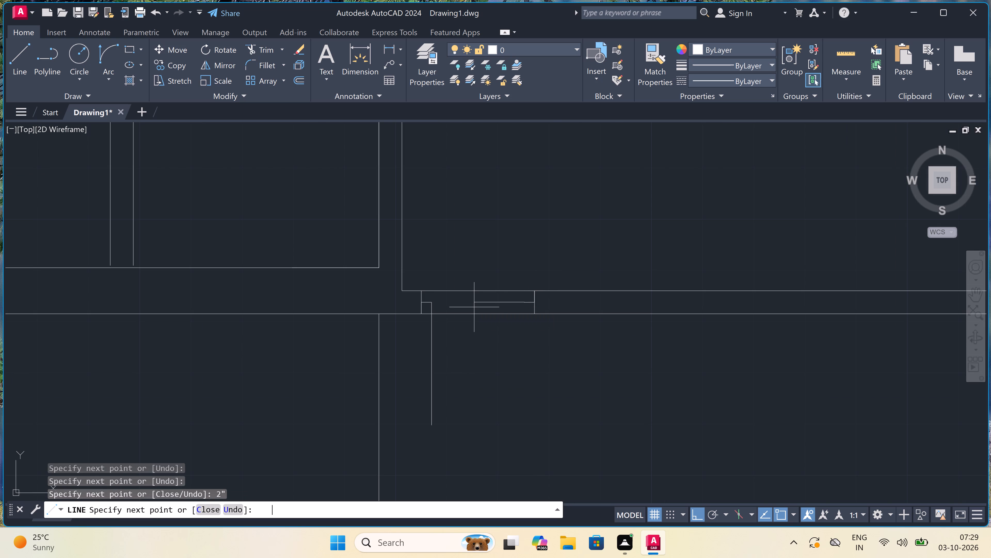
key(Escape)
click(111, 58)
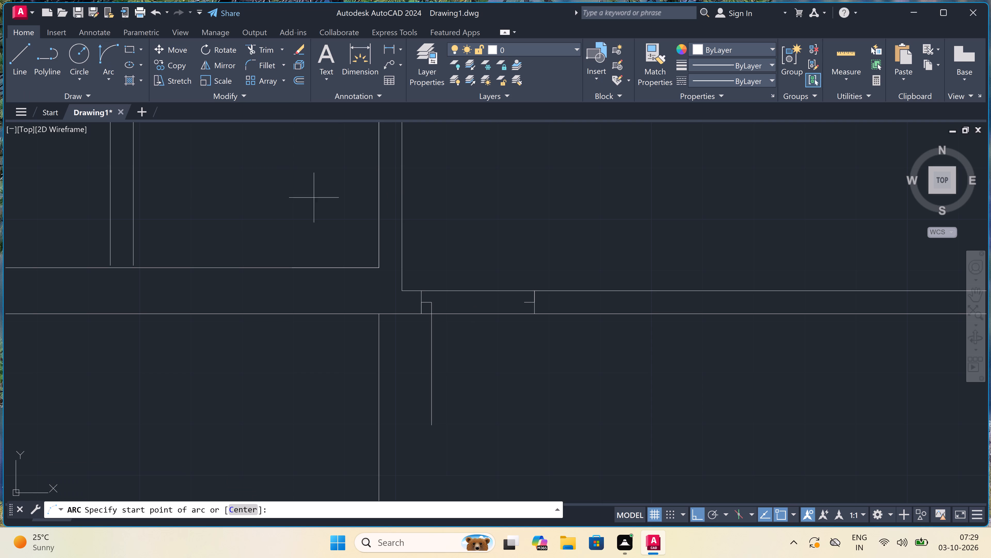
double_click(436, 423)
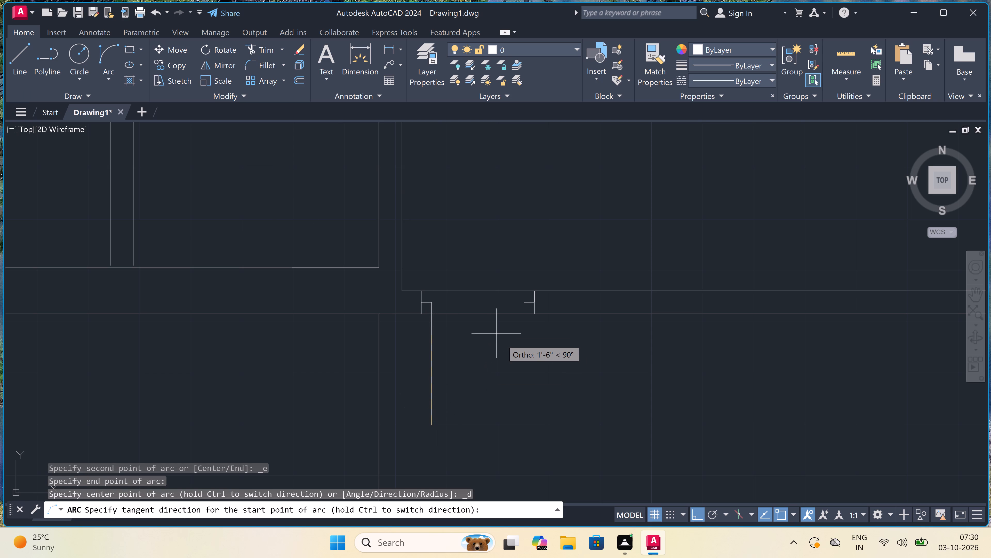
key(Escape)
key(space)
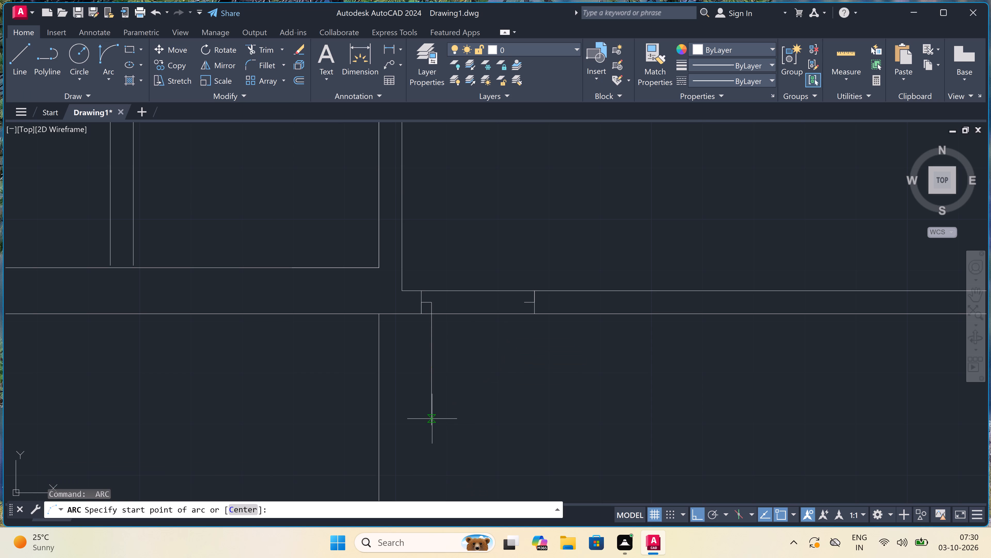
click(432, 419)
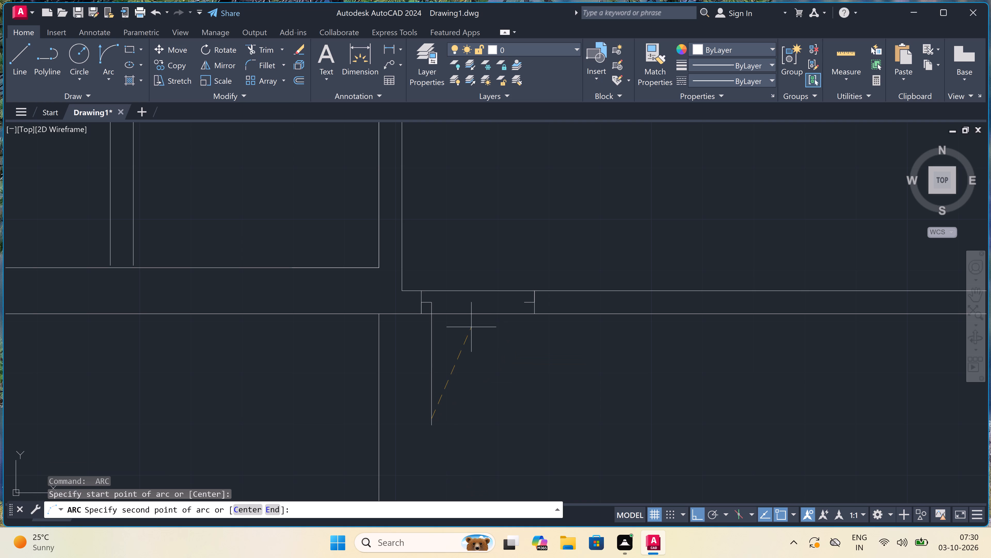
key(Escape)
Draw a three-point door swing arc from the leaf's south end through the east jamb's stub end, finishing inside the room.
key(space)
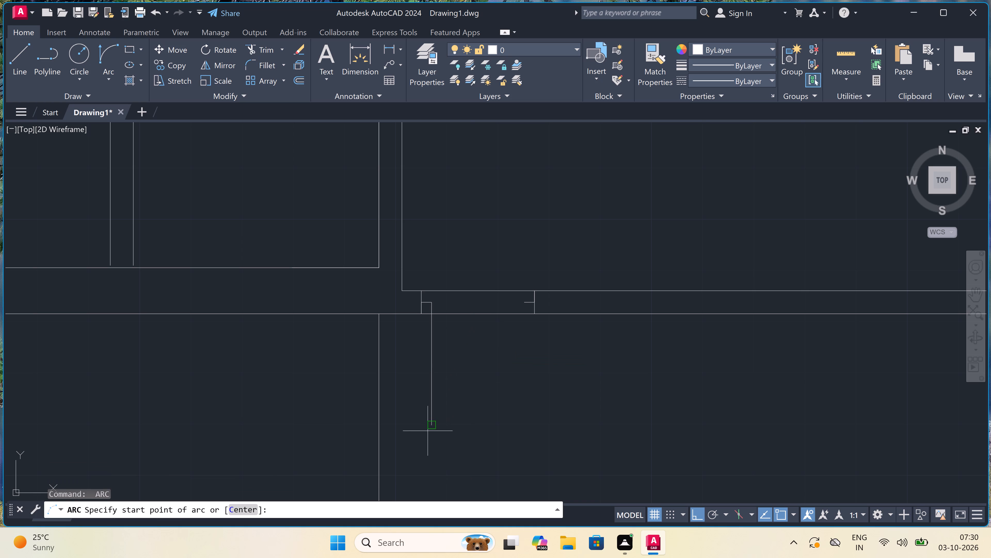
double_click(431, 425)
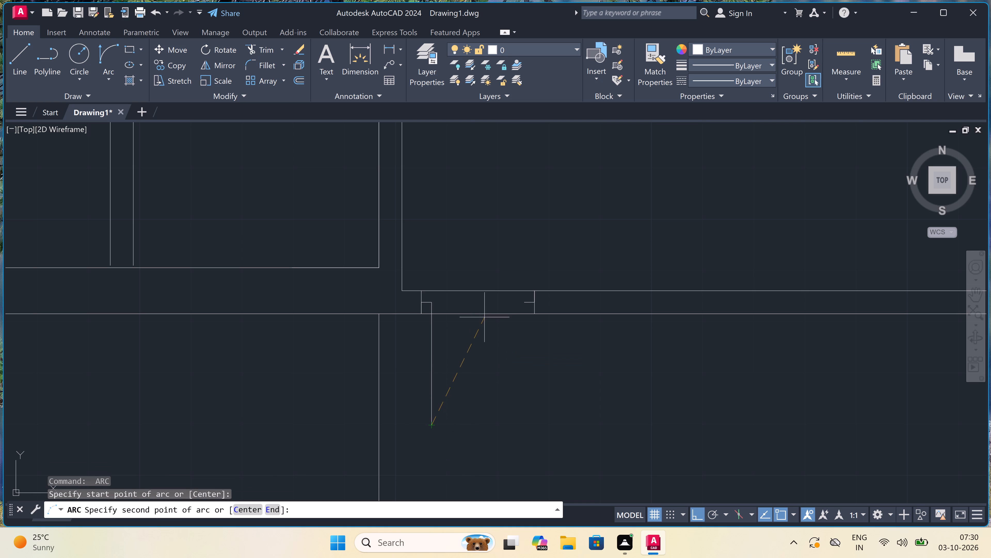
click(523, 303)
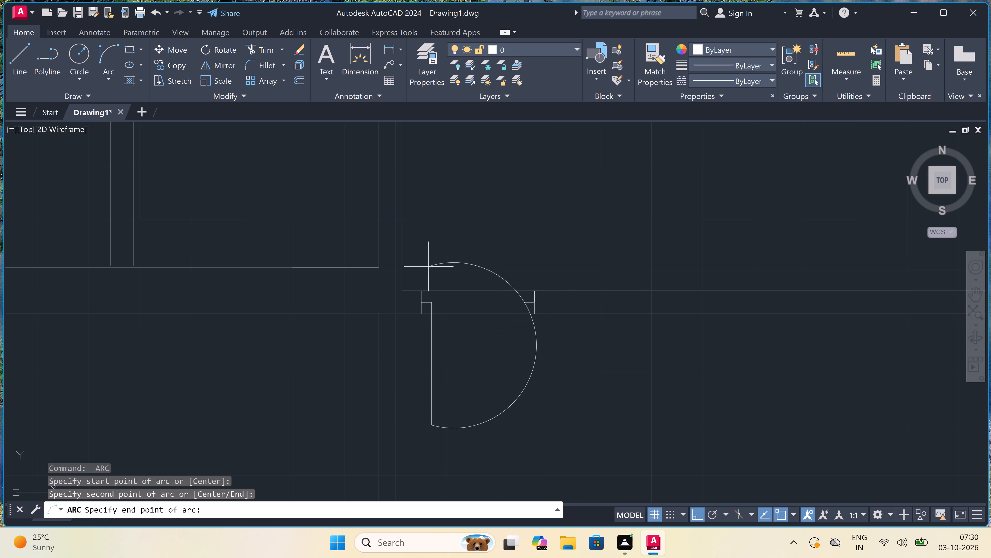
click(492, 240)
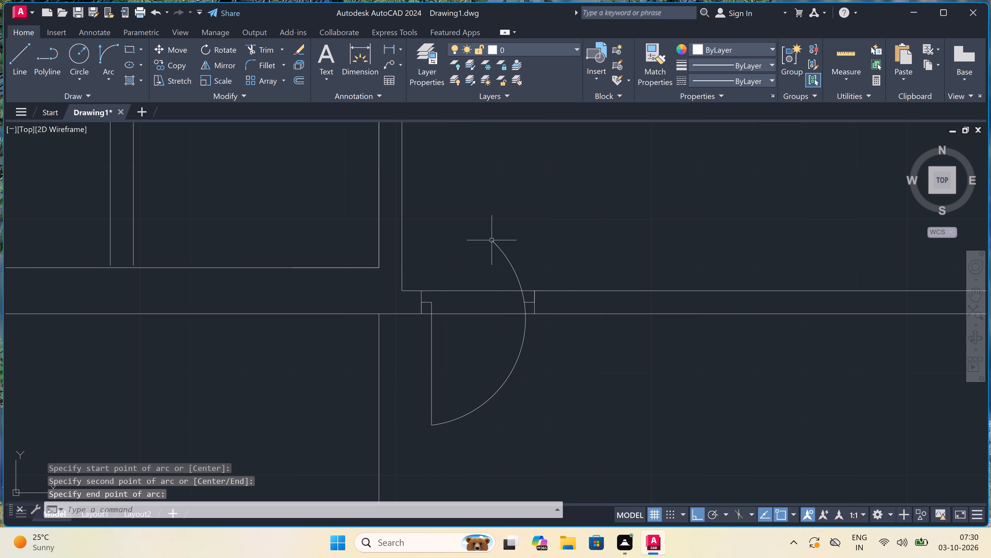
Trim the south wall lines across the balcony door opening and the swing arc's overshoot beyond the east jamb's stub.
key(t)
key(r)
key(space)
click(512, 236)
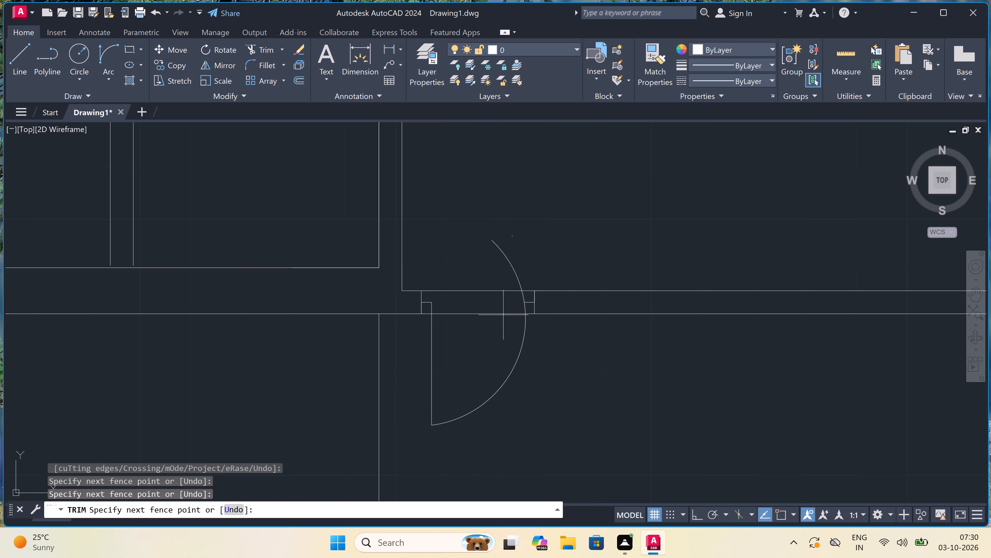
click(493, 353)
scroll(530, 297, up, 2)
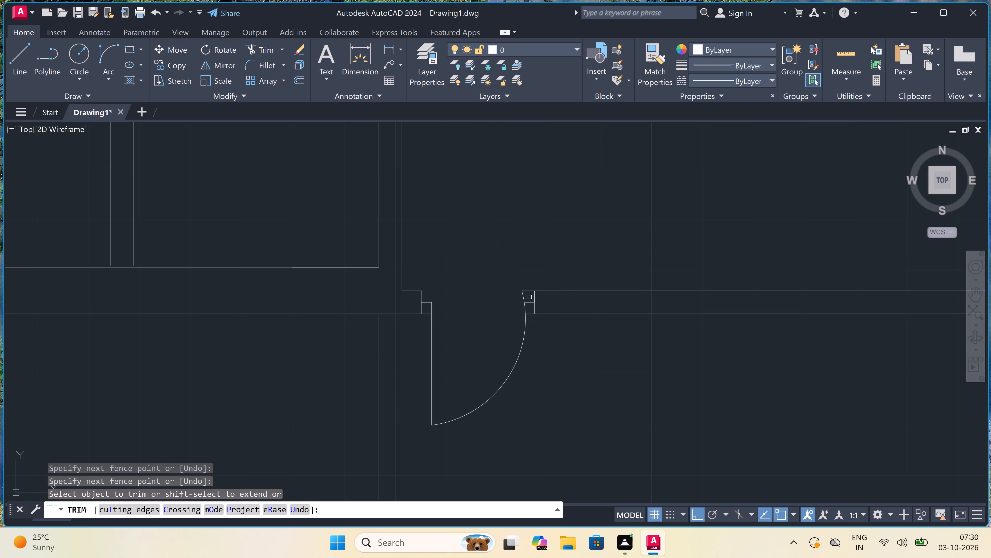
scroll(530, 297, up, 2)
drag(531, 296, 532, 292)
click(516, 223)
click(517, 251)
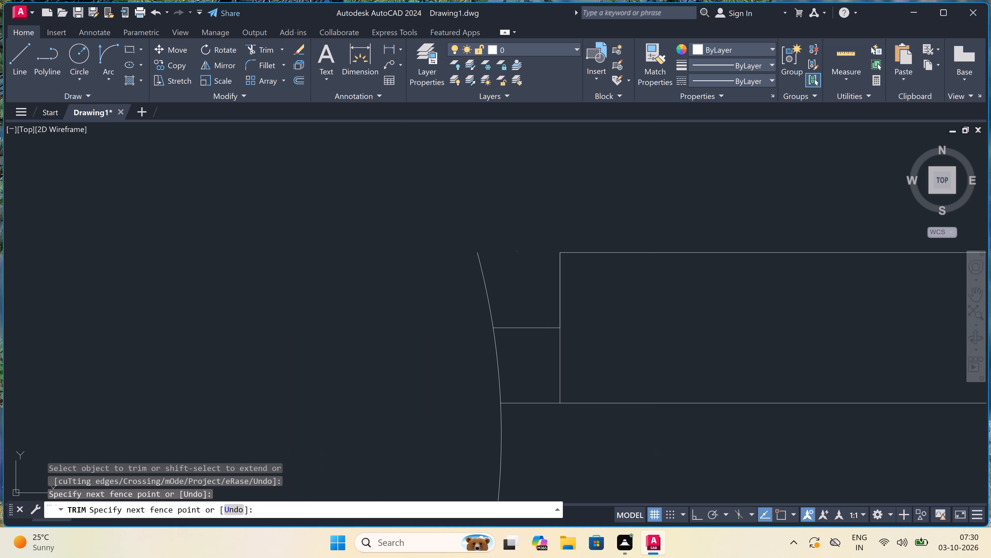
click(392, 332)
scroll(394, 311, down, 2)
key(Escape)
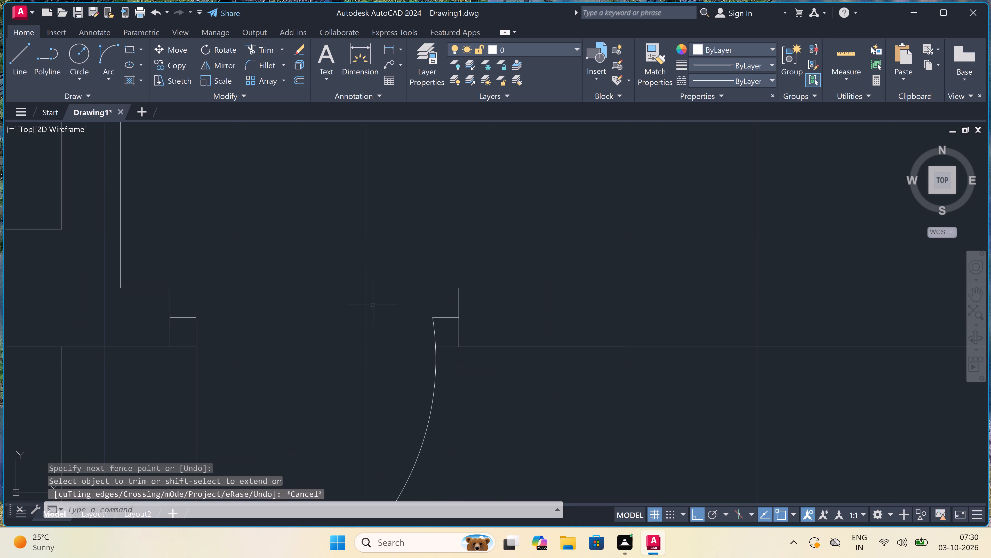
Draw a door jamb across the balcony room's west wall near its northwest corner, with a 2" midpoint stub south and a 3' leaf east.
scroll(372, 305, down, 6)
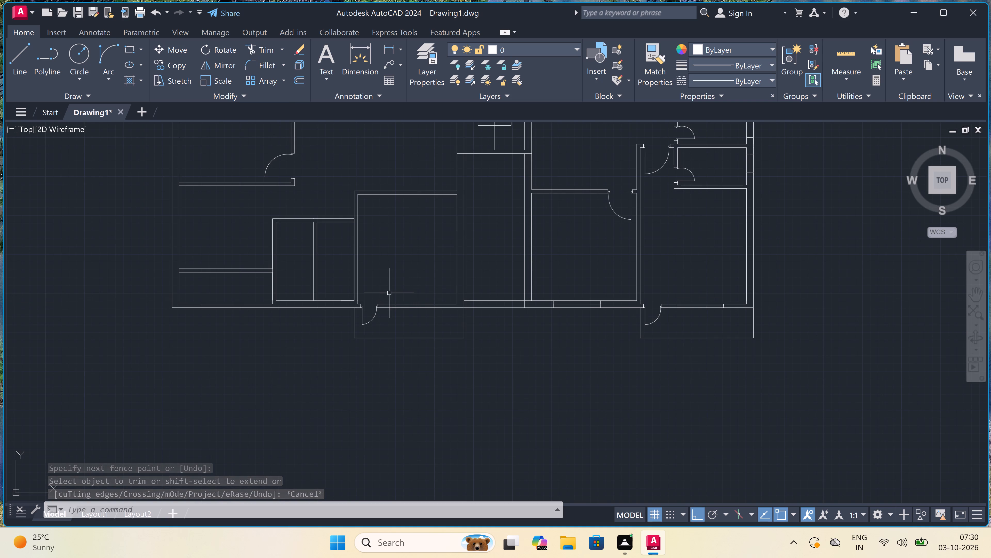
scroll(380, 293, down, 2)
scroll(367, 268, up, 3)
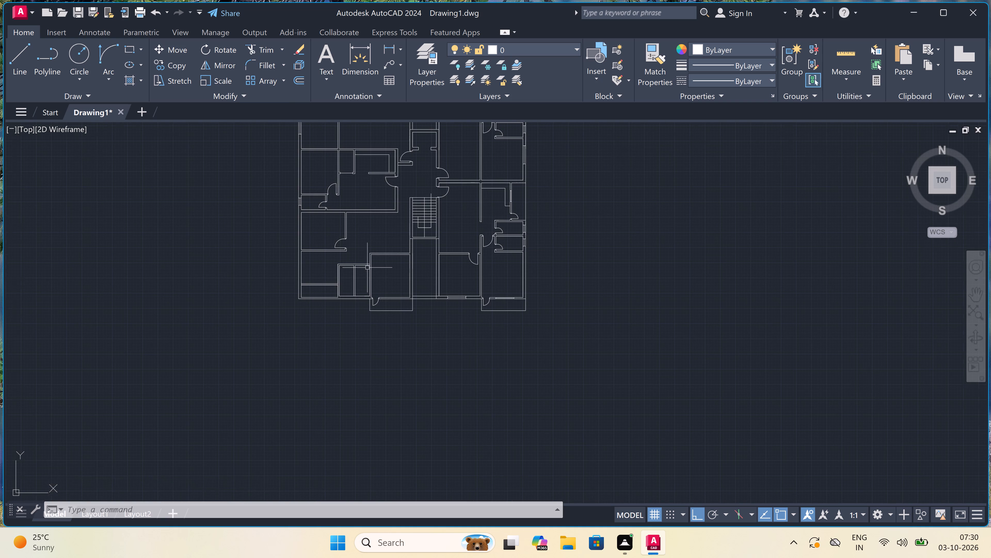
scroll(381, 213, up, 3)
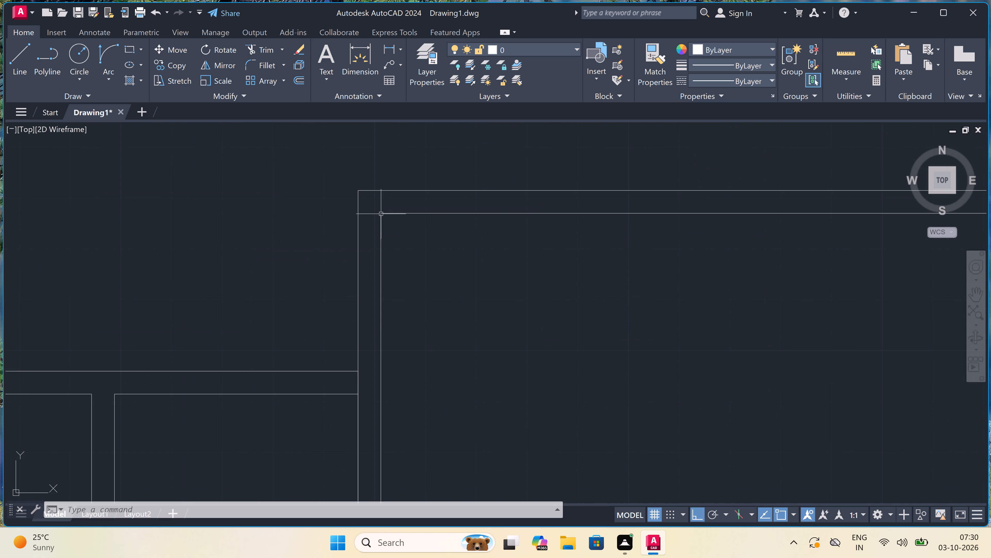
key(l)
key(space)
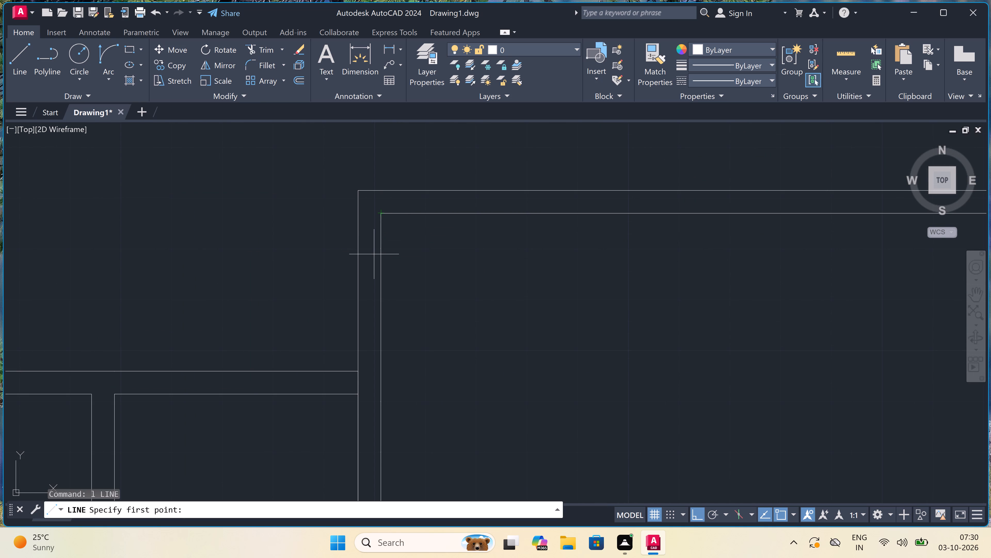
scroll(372, 217, up, 2)
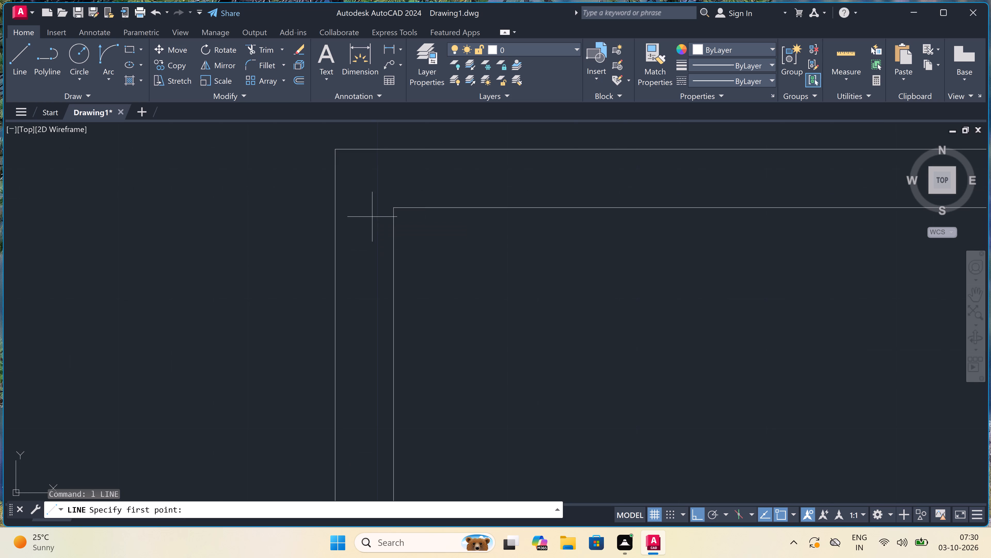
click(394, 225)
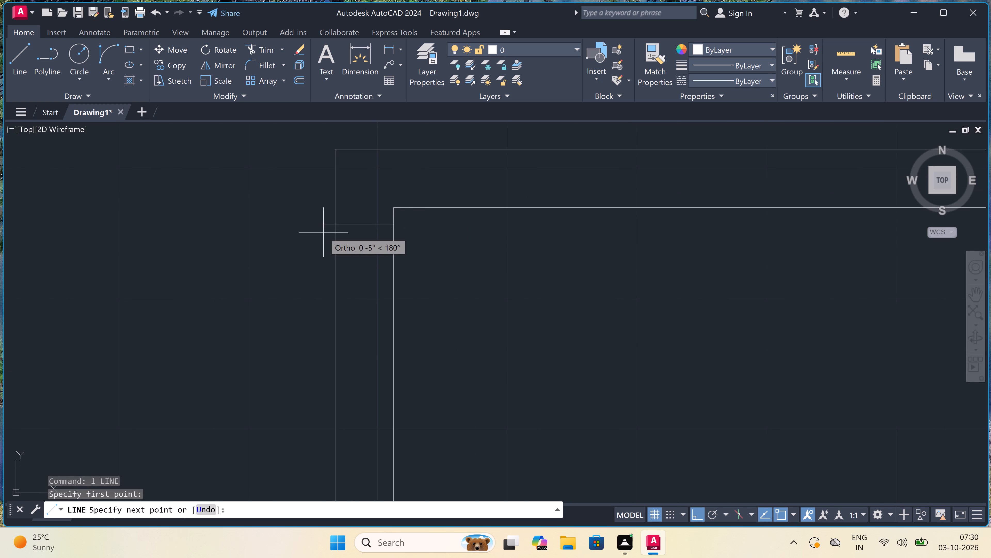
double_click(335, 223)
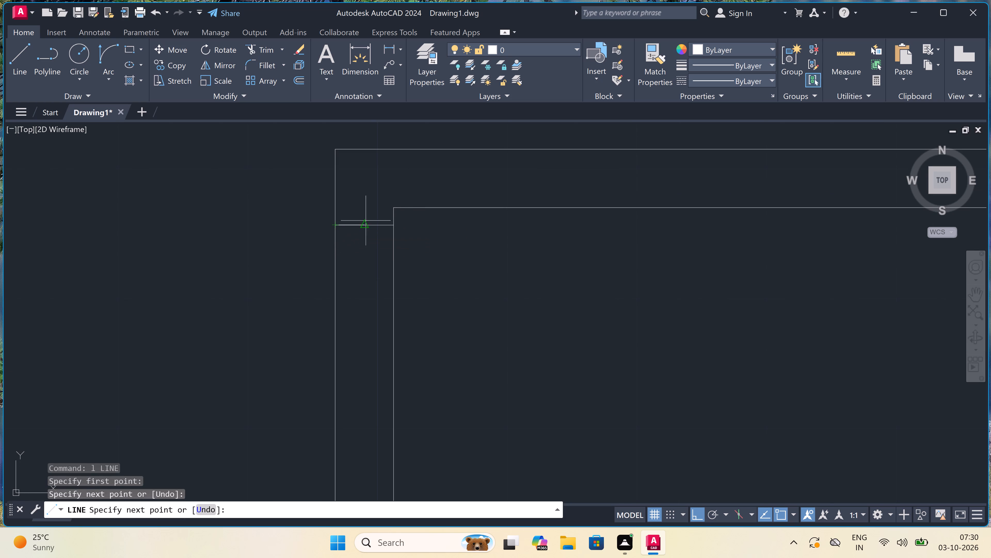
drag(365, 224, 365, 227)
text(2")
key(space)
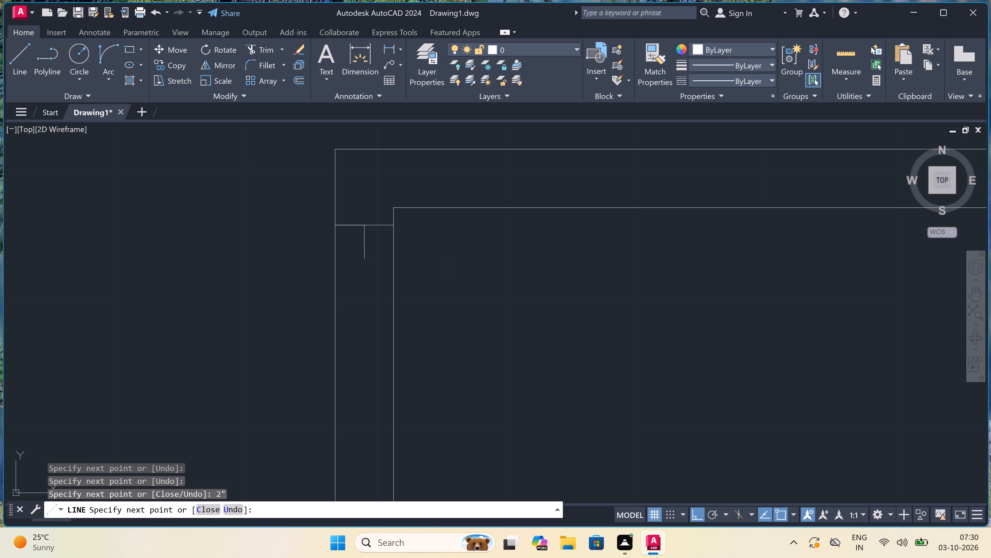
text(3')
key(space)
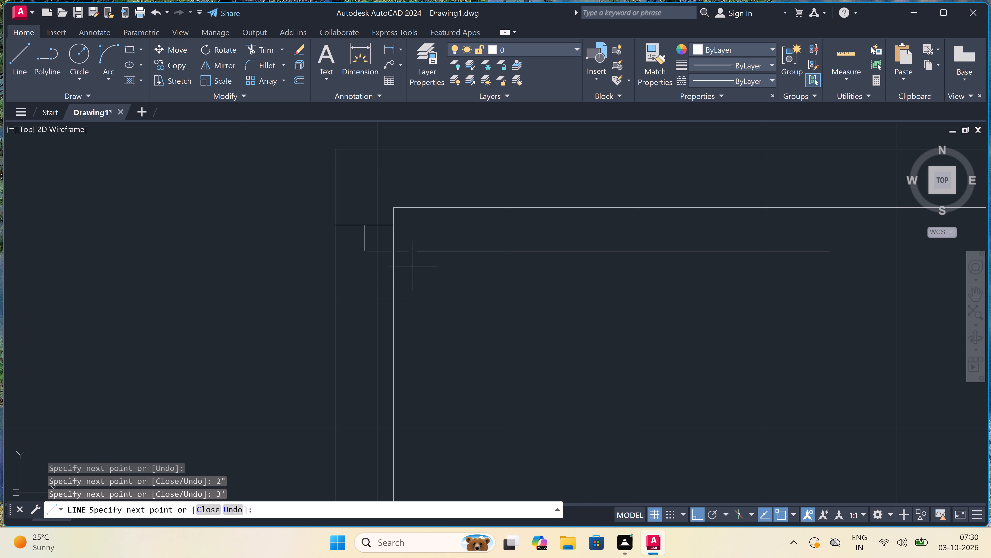
key(Escape)
Draw the opposite door jamb across the west wall south of the leaf, with a 2" stub running north from its midpoint.
scroll(412, 266, down, 3)
scroll(410, 312, up, 2)
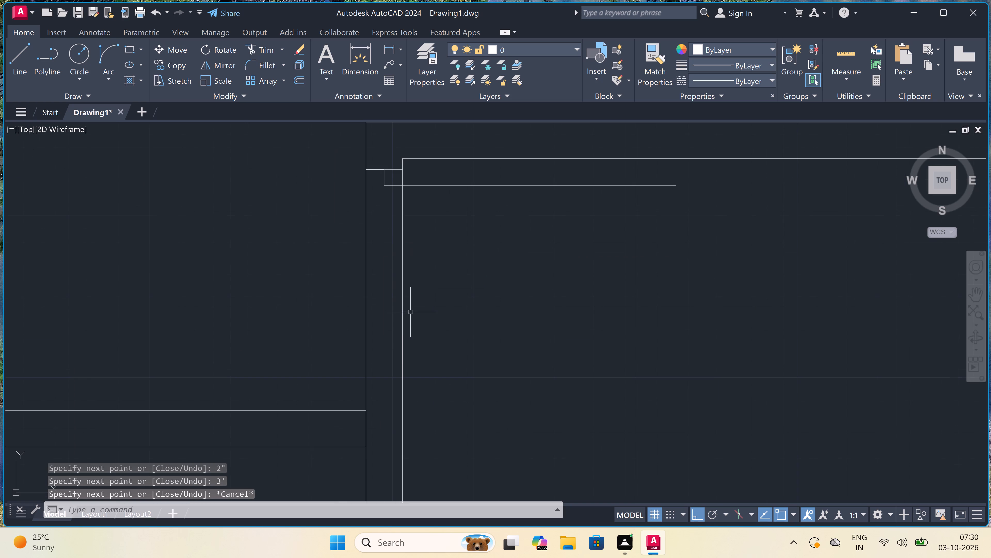
key(space)
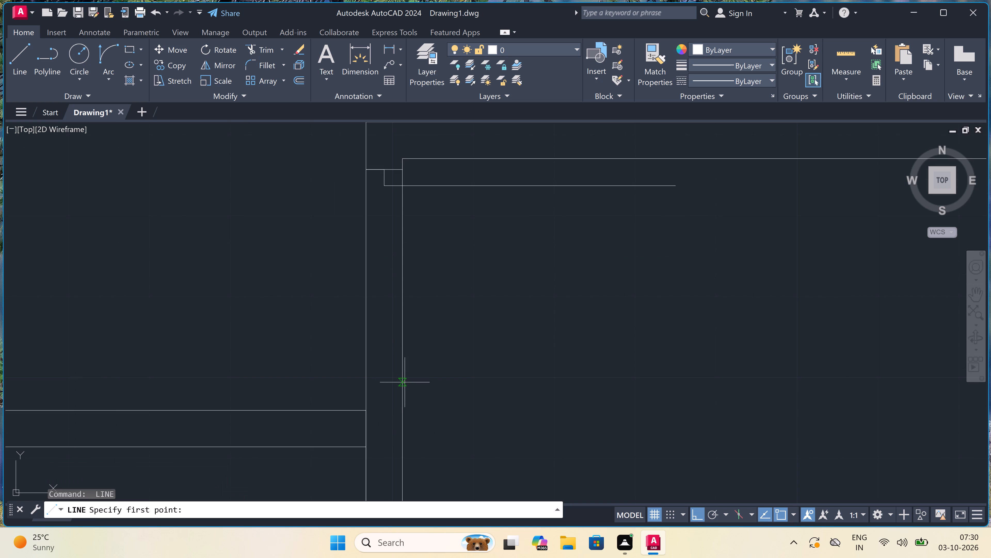
click(402, 385)
click(359, 390)
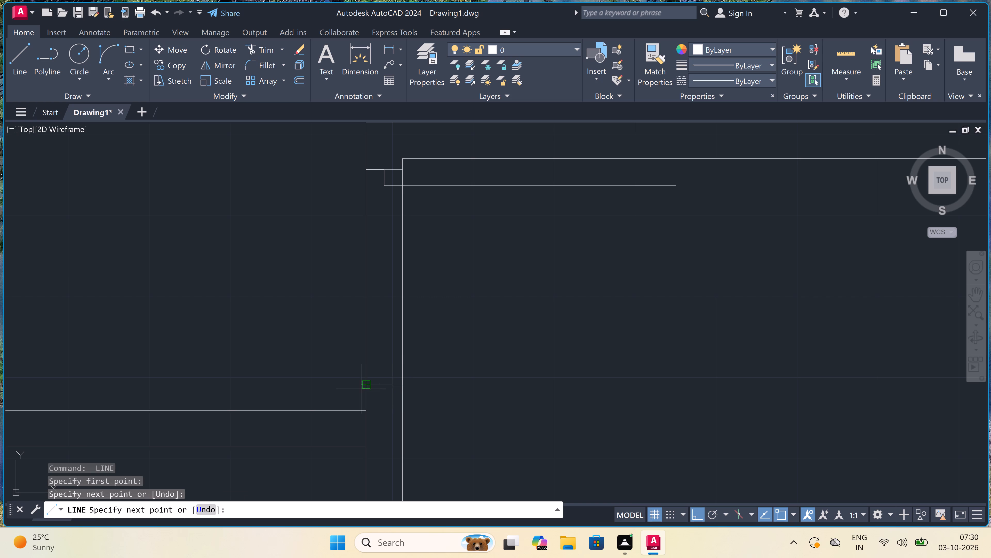
click(384, 385)
key(2)
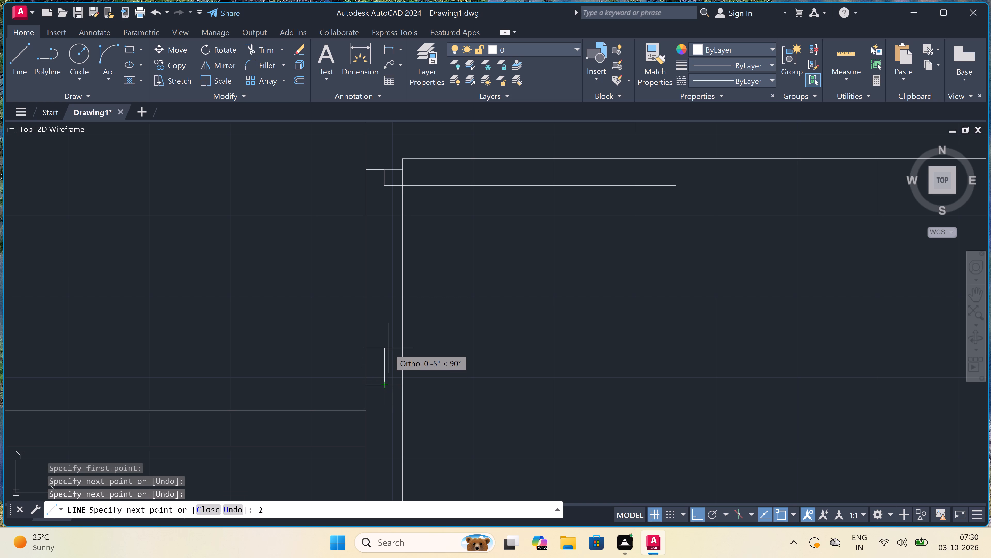
text(")
key(space)
key(Escape)
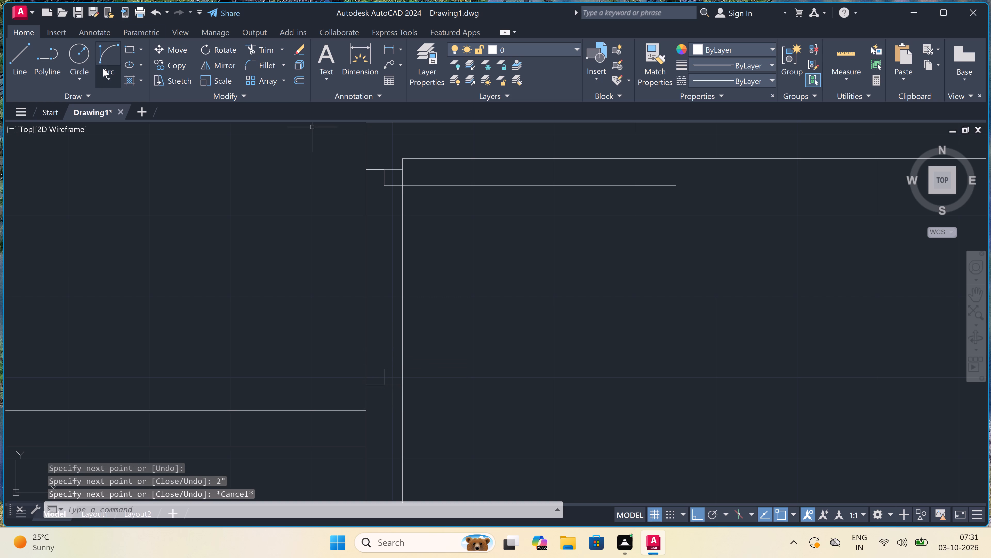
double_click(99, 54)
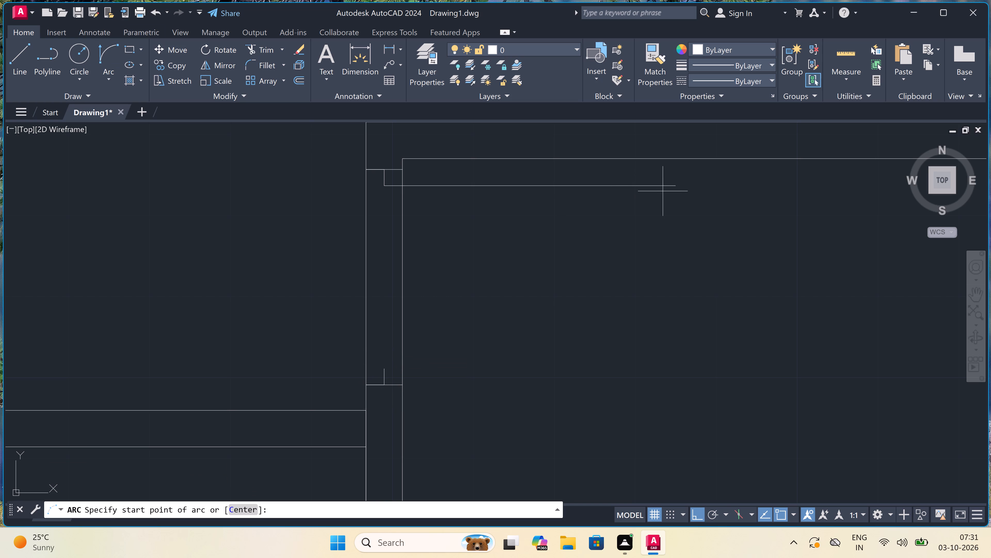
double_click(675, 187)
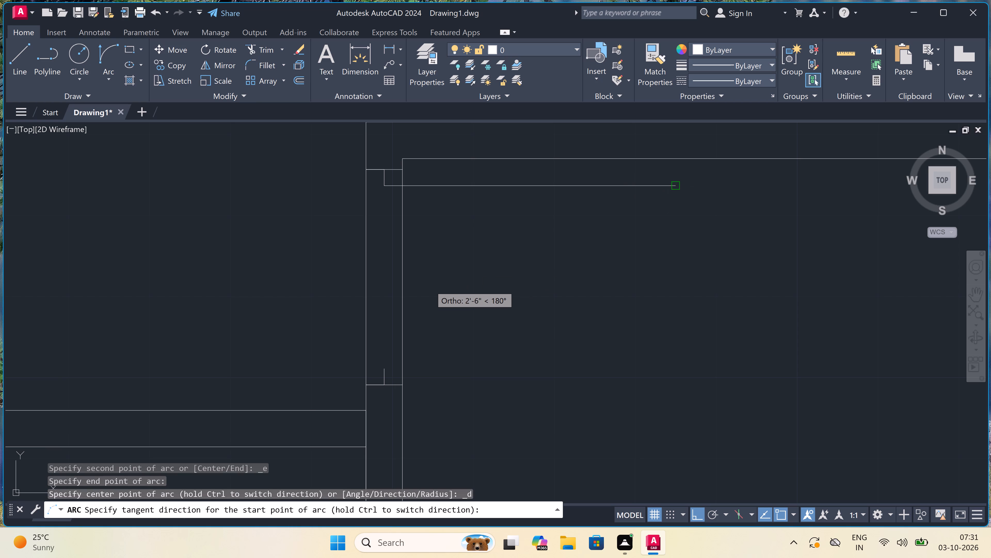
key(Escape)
Draw a three-point door swing arc from the leaf's east end past the south jamb's stub, finishing west of the wall.
key(space)
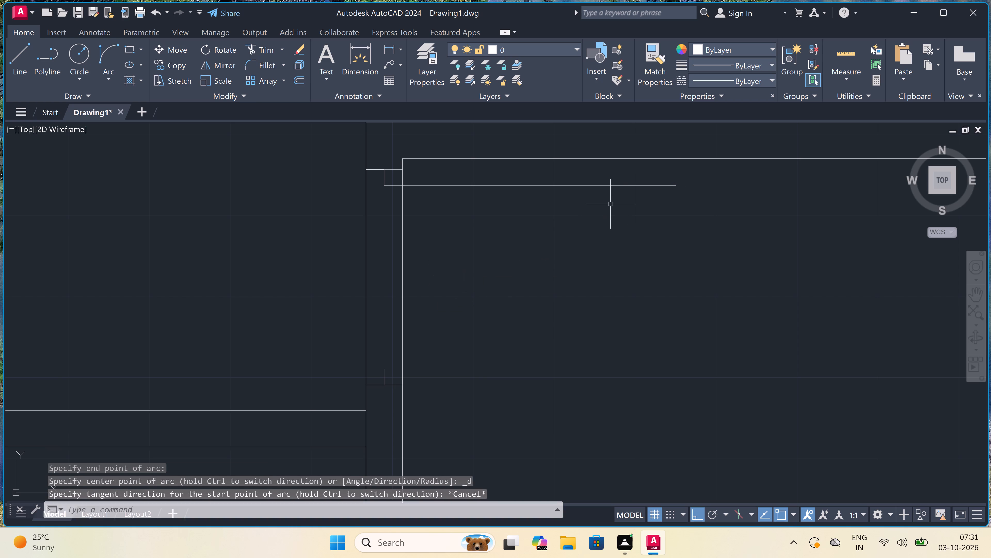
click(674, 187)
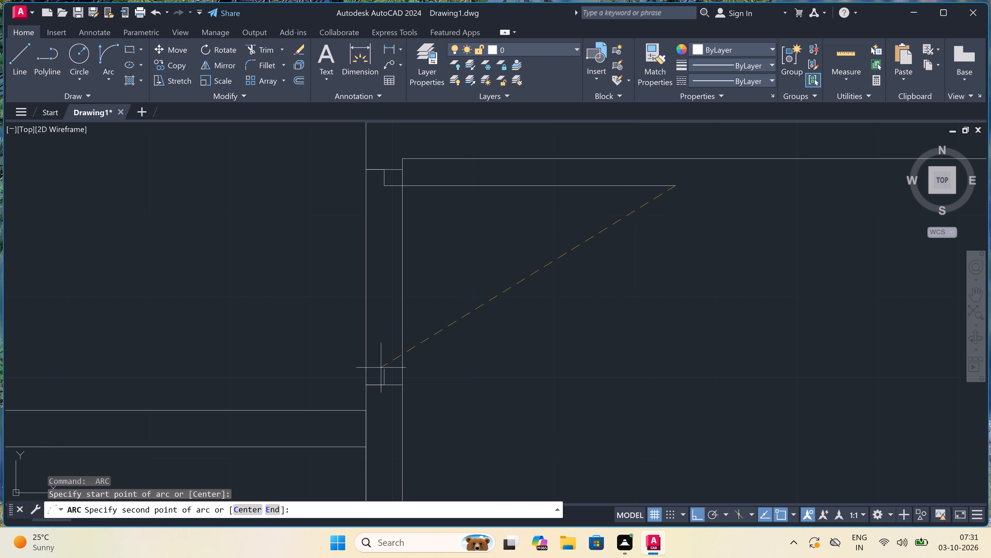
click(391, 362)
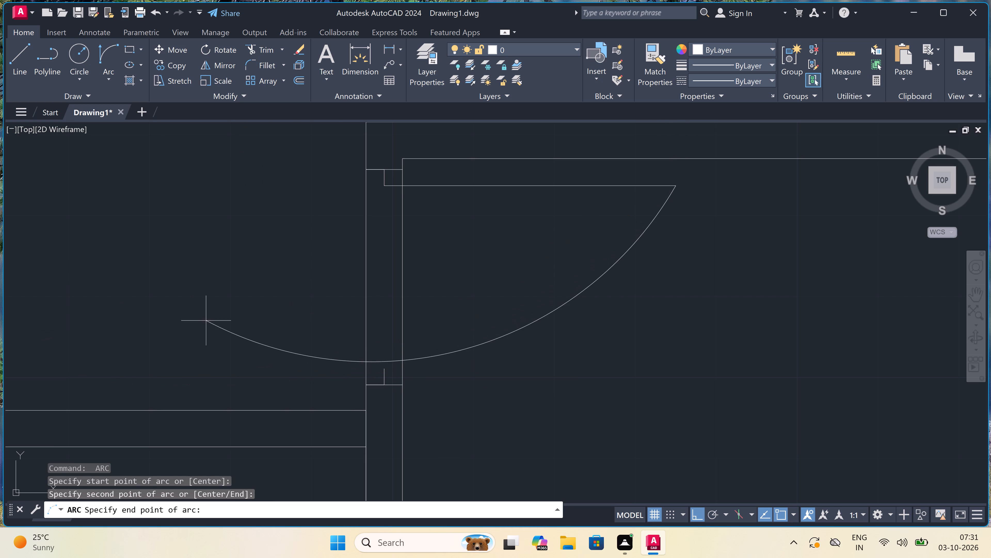
click(267, 241)
Extend the south jamb's stub north to meet the door swing arc.
key(e)
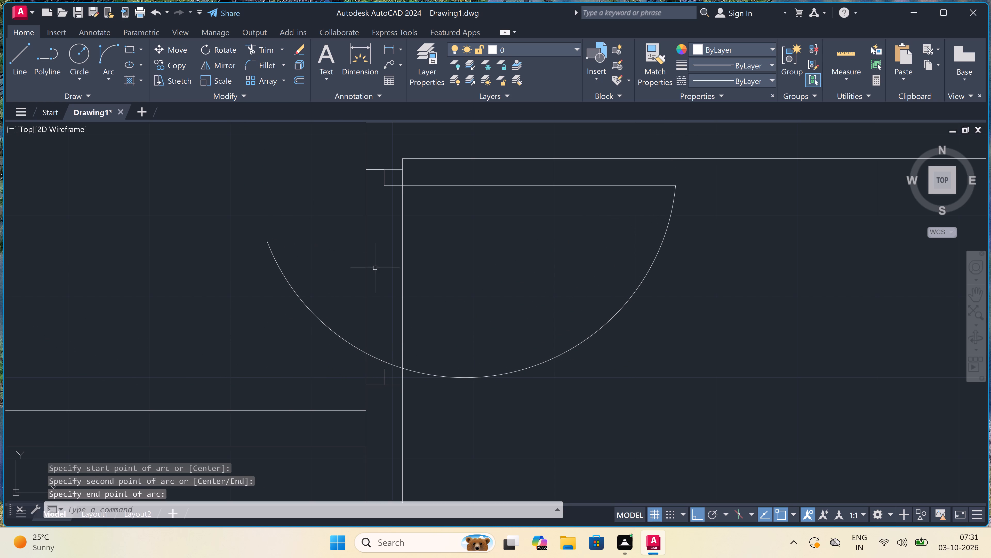
key(x)
key(space)
scroll(382, 367, up, 3)
click(386, 385)
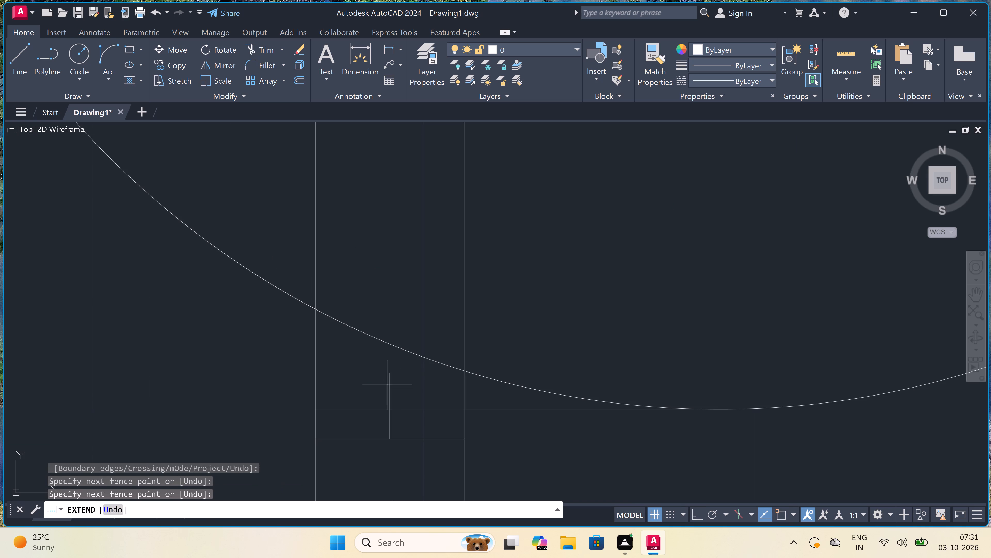
click(412, 387)
scroll(359, 337, down, 4)
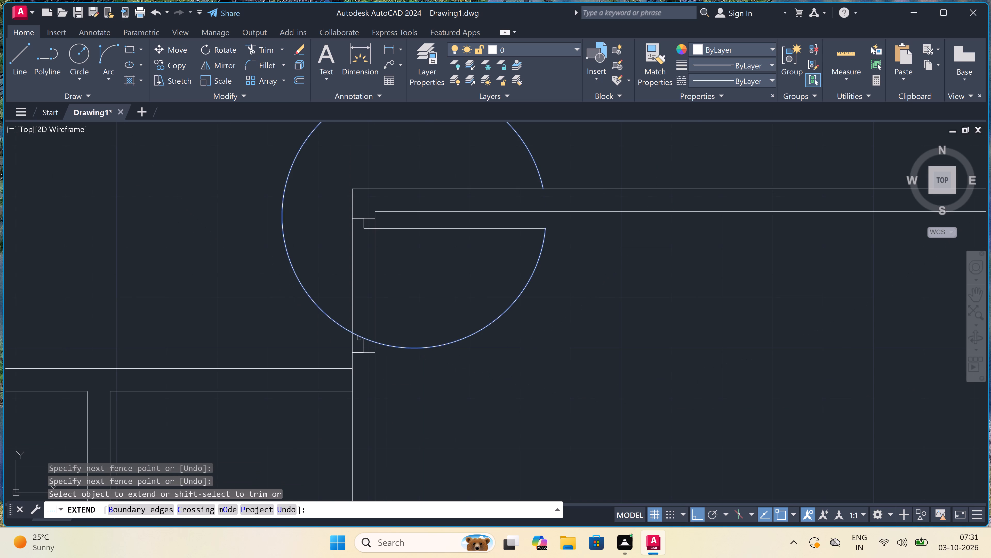
key(Escape)
Trim the west wall lines across the new door opening and the swing arc's overshoot west of the south jamb's stub.
key(t)
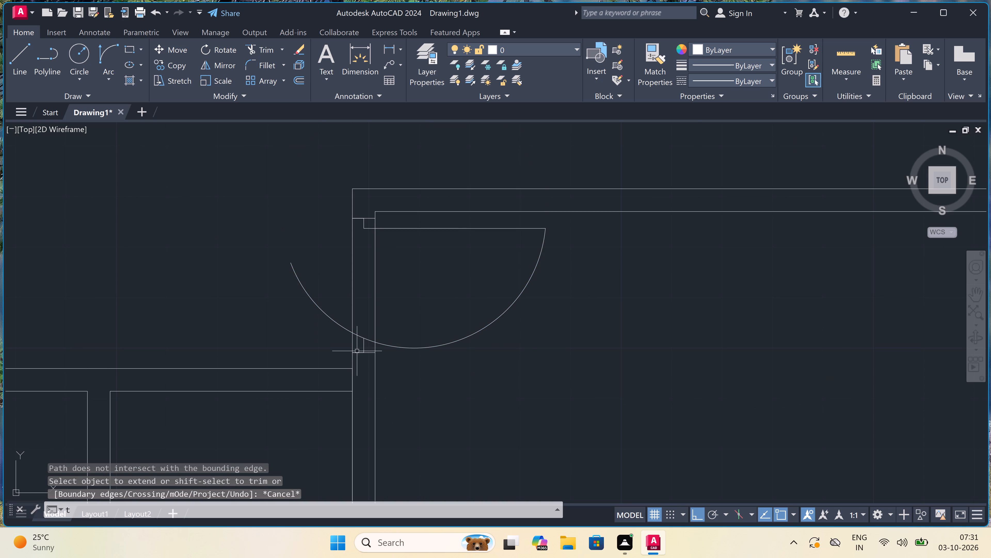
key(r)
key(space)
click(394, 304)
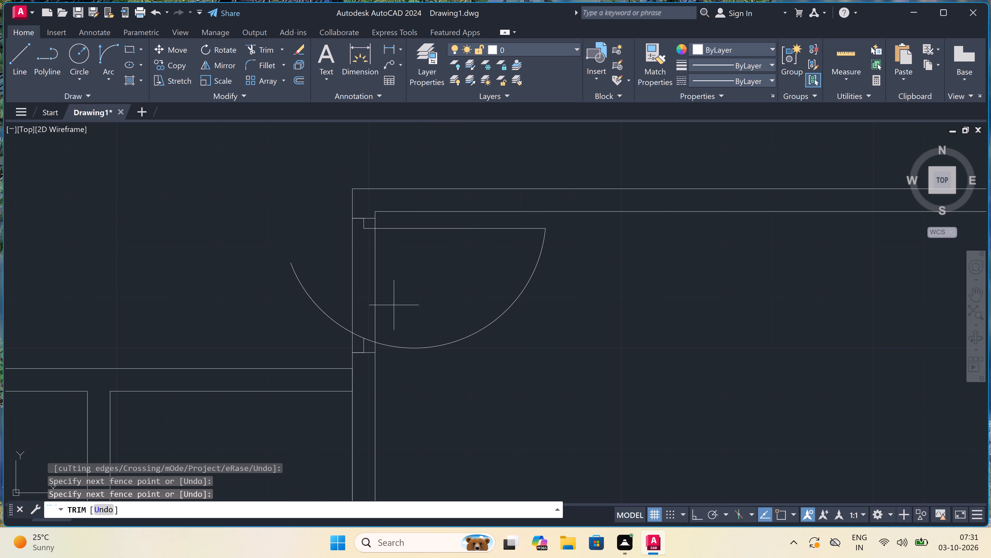
click(267, 331)
scroll(345, 353, up, 2)
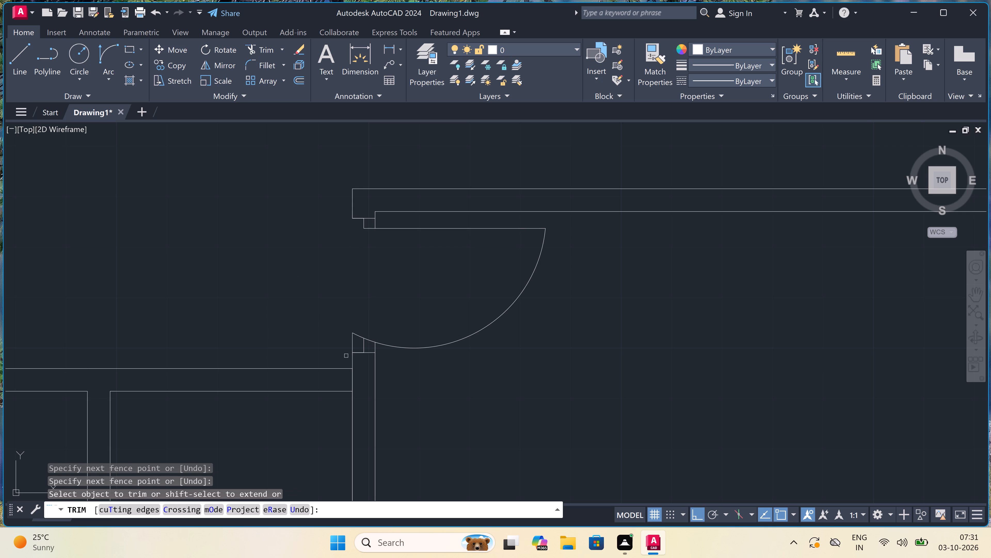
click(356, 339)
click(385, 301)
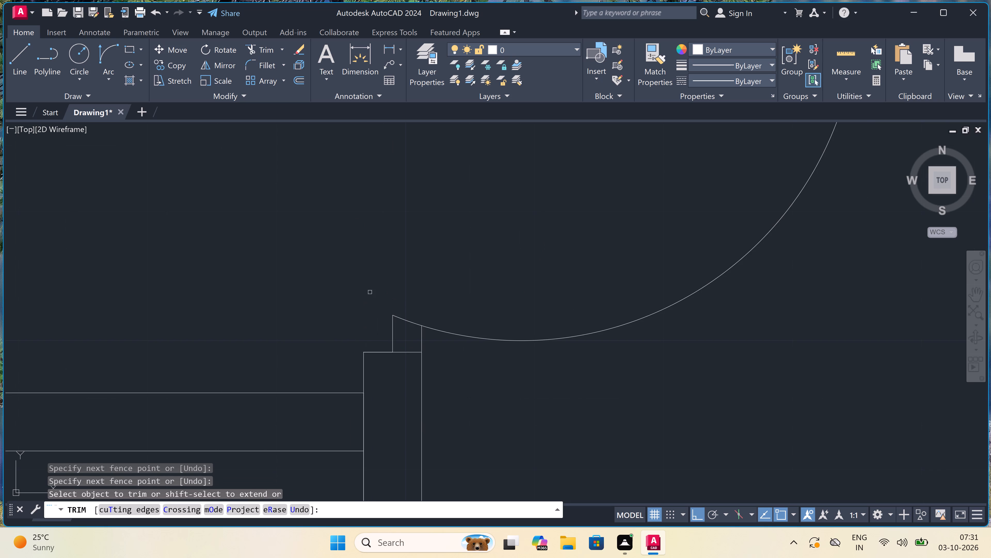
scroll(358, 288, down, 4)
scroll(298, 304, down, 2)
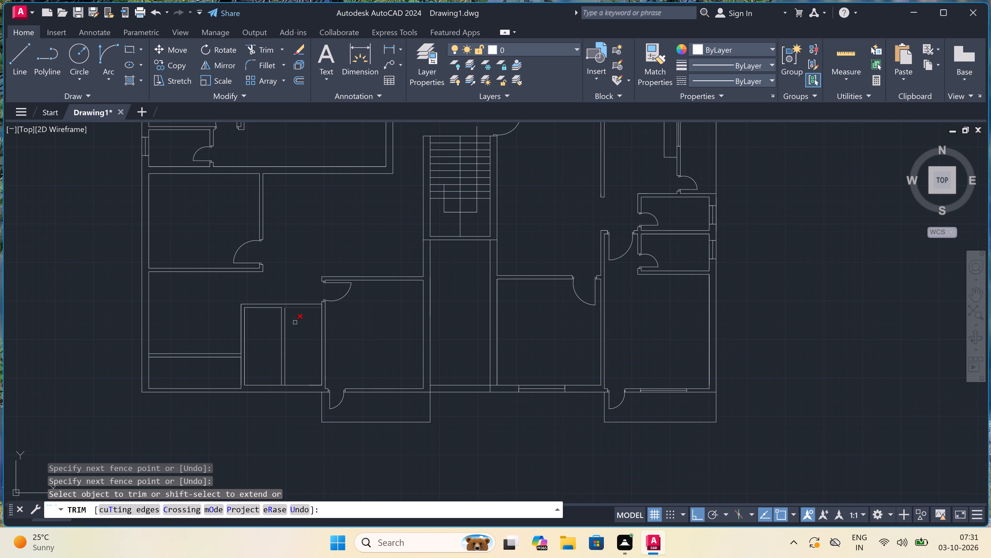
scroll(302, 342, up, 1)
key(Escape)
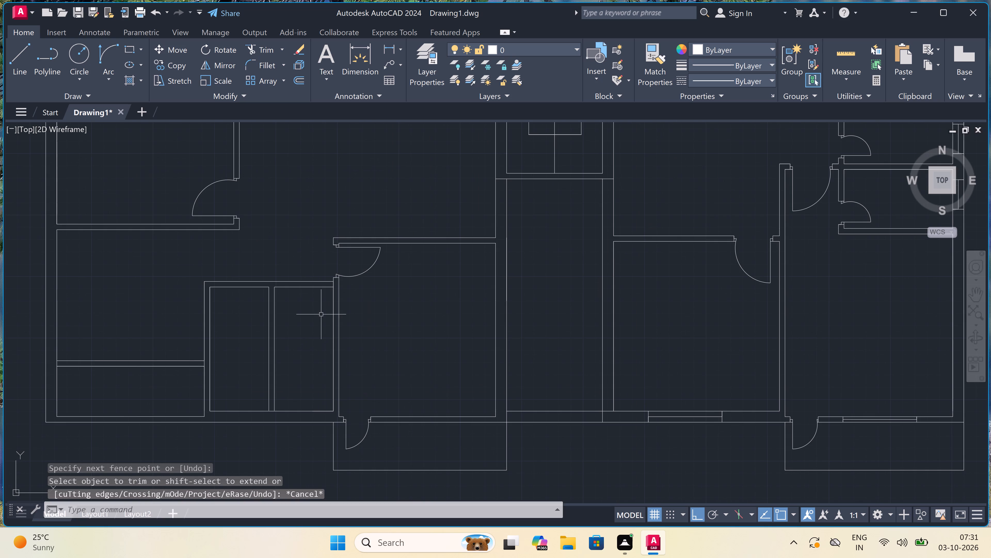
Draw a door jamb across the wall just south of the previous door, with a 2" stub south from its midpoint and a 2' leaf west.
text(l)
key(space)
scroll(326, 304, up, 2)
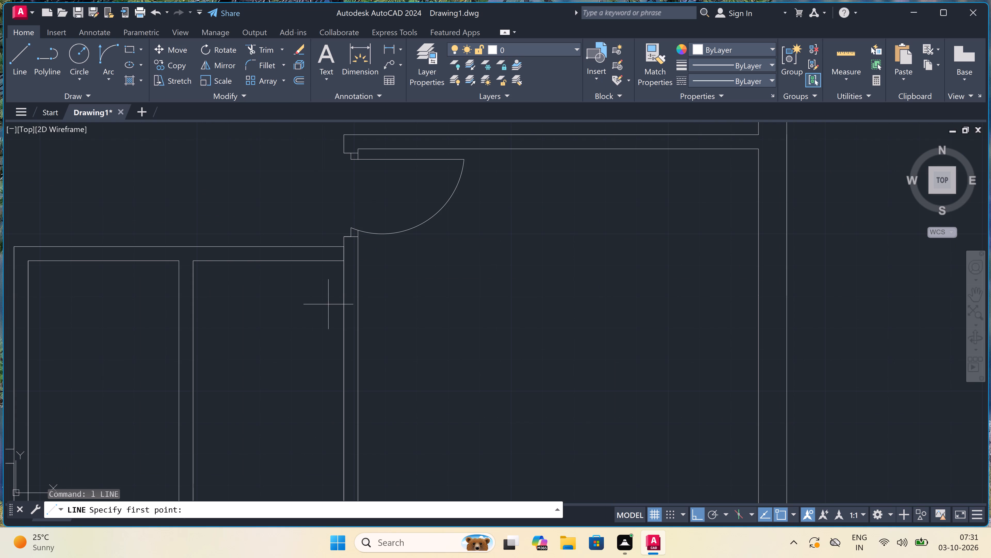
scroll(328, 305, down, 1)
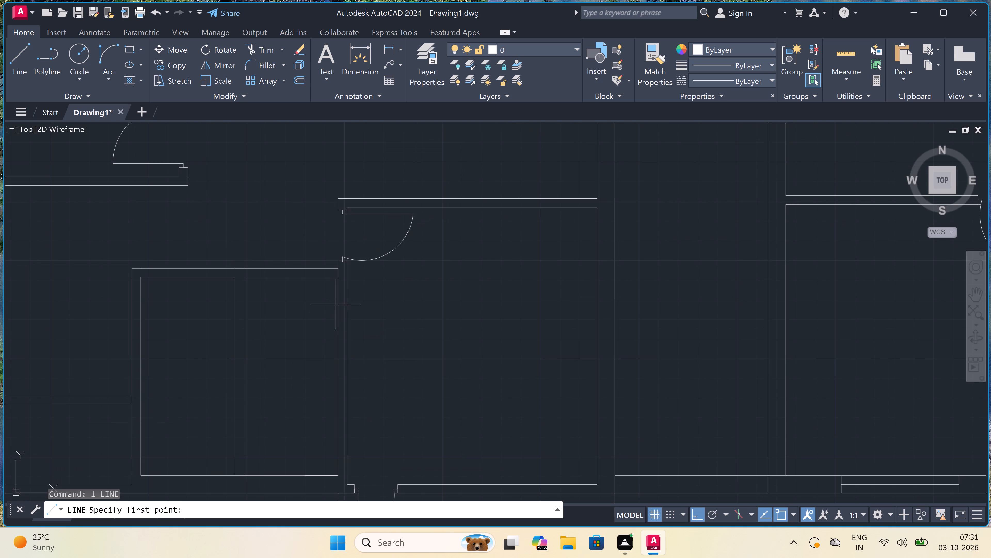
scroll(340, 281, up, 2)
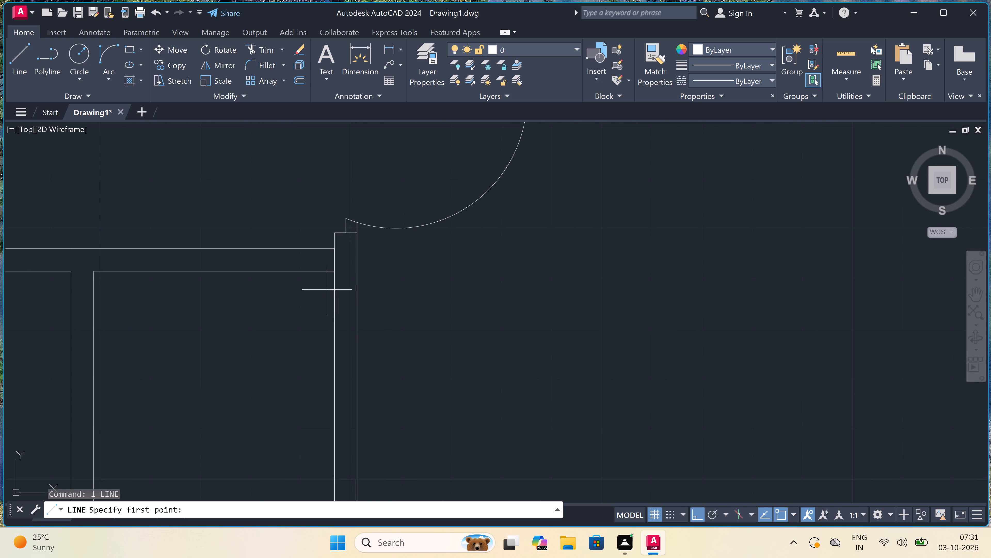
click(330, 289)
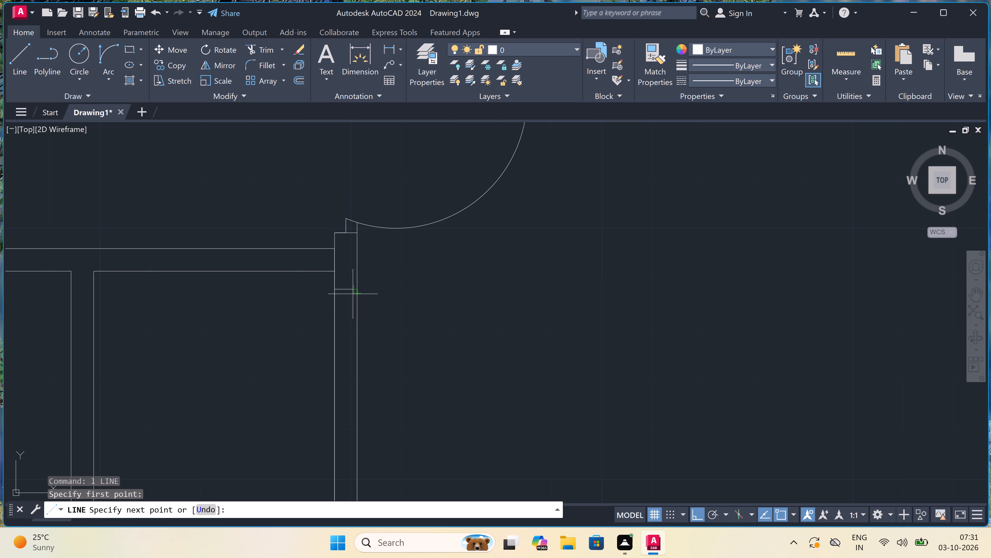
click(353, 291)
click(341, 291)
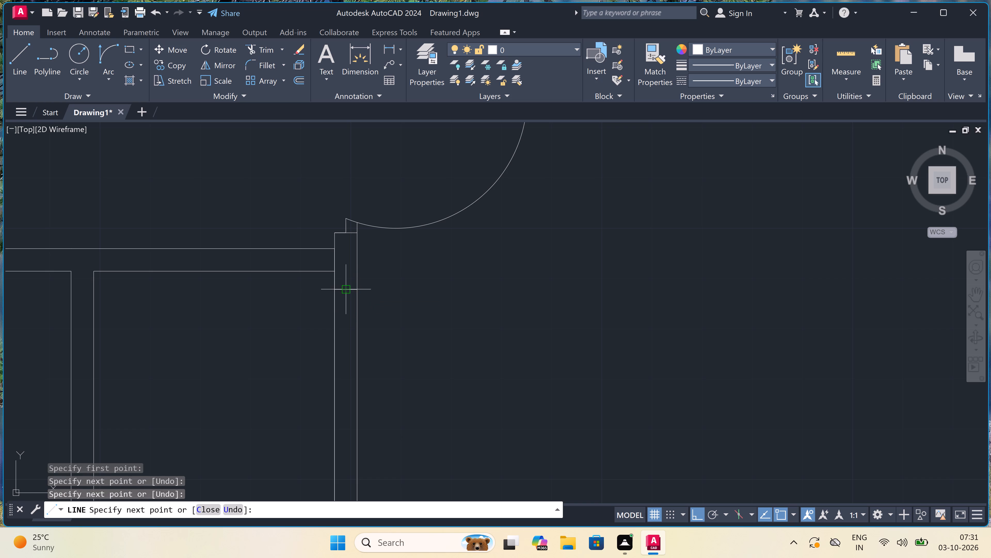
text(2")
key(space)
text(2')
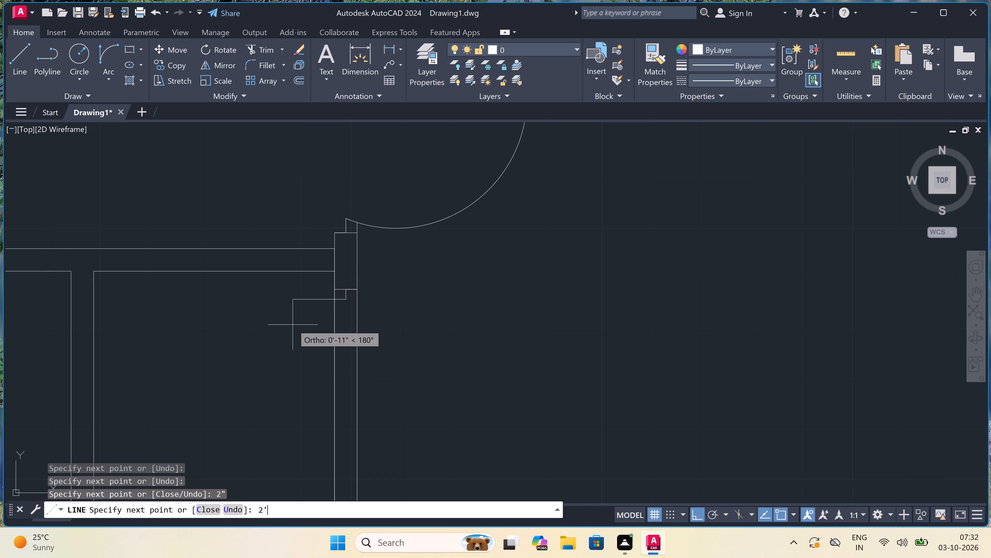
key(space)
key(Escape)
Draw the opposite jamb across the same wall south of the leaf, with a 2" stub running north from its midpoint.
key(space)
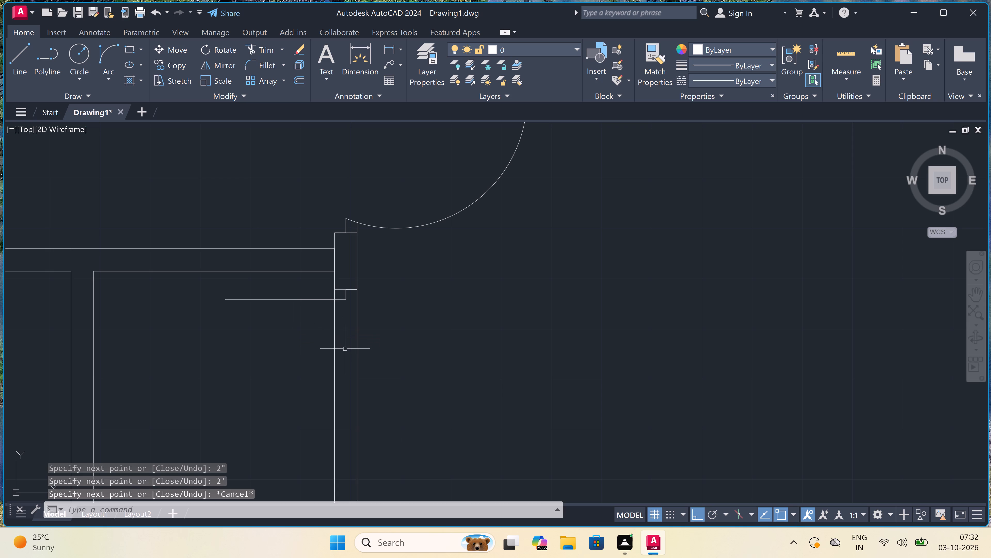
click(335, 404)
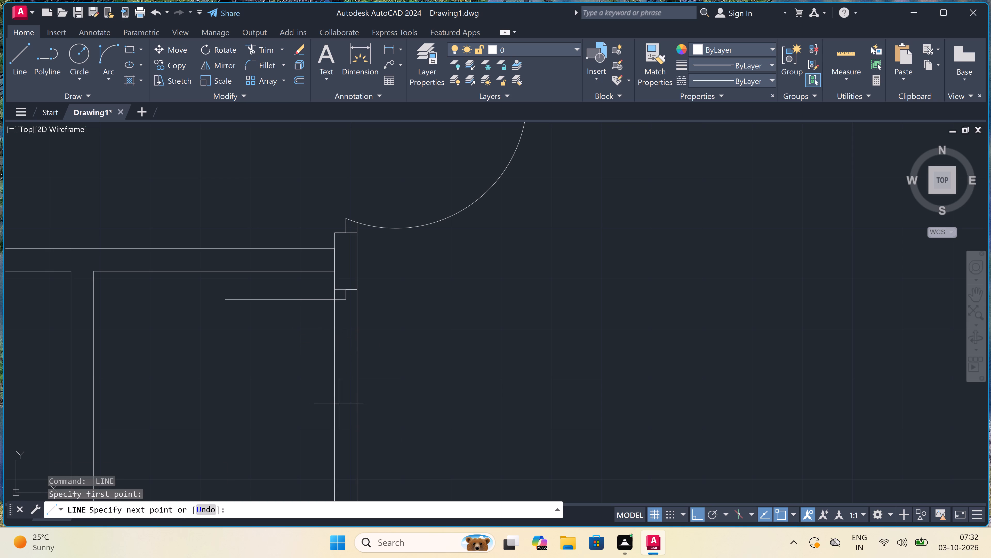
click(354, 404)
click(349, 405)
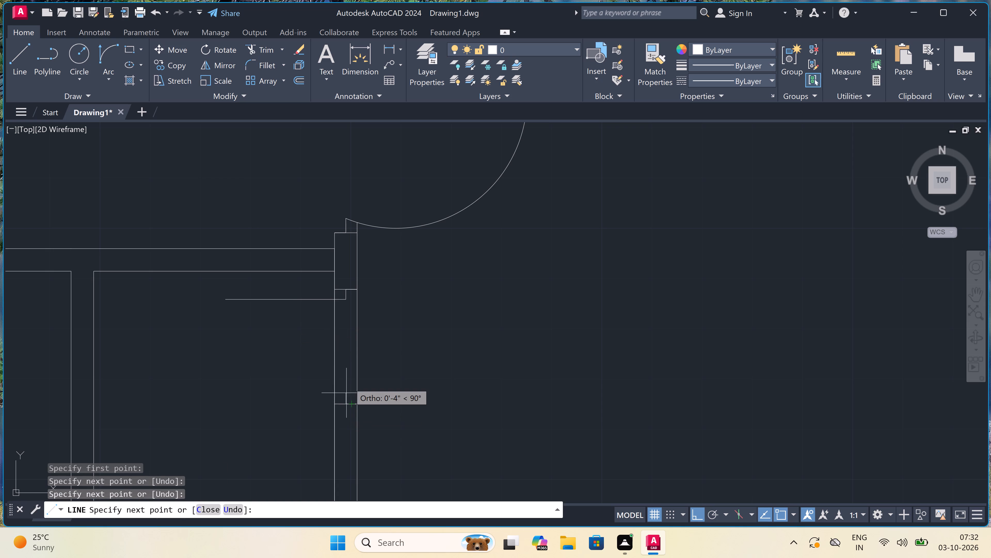
text(2")
key(space)
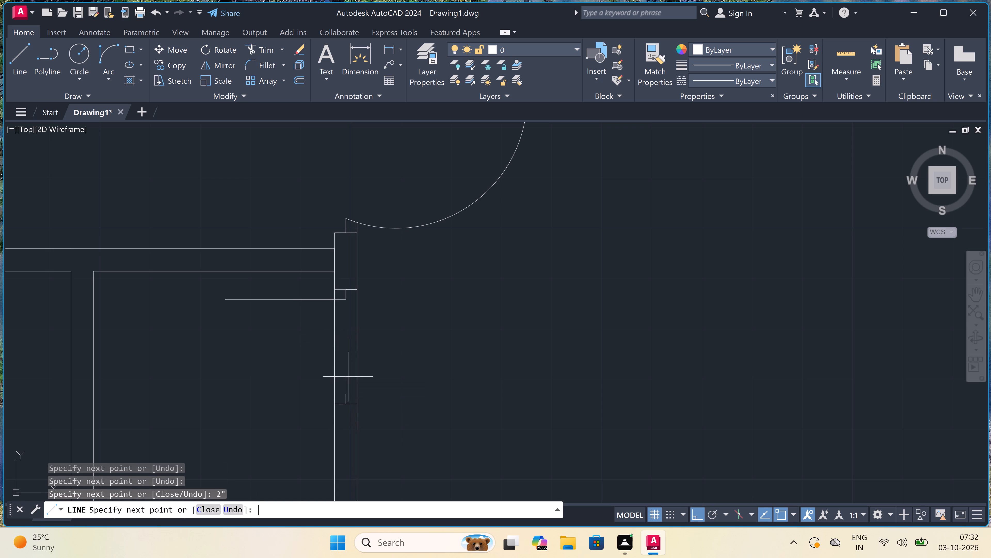
key(Escape)
Draw a three-point door swing arc from the leaf's west end through the south jamb's stub end, finishing east of the wall.
click(109, 52)
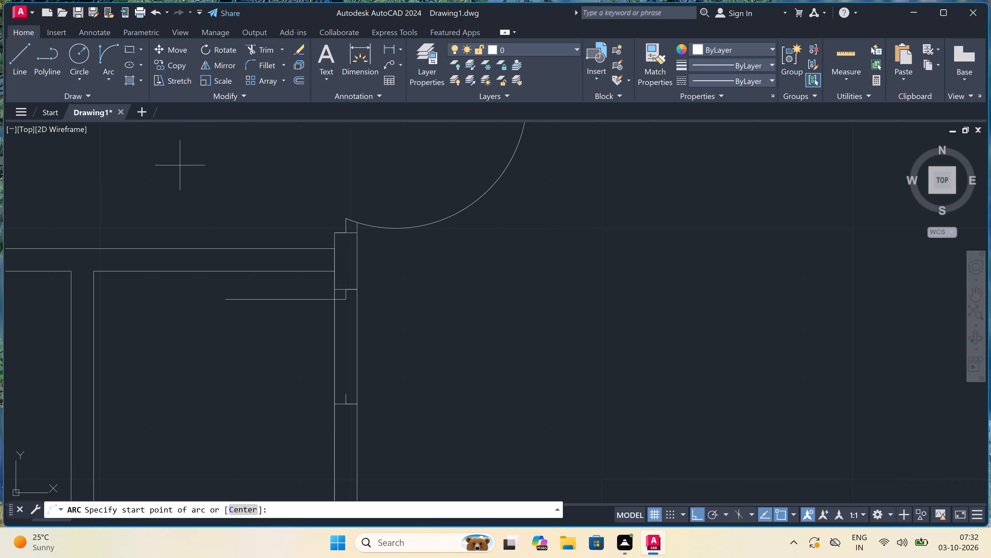
click(233, 301)
key(Escape)
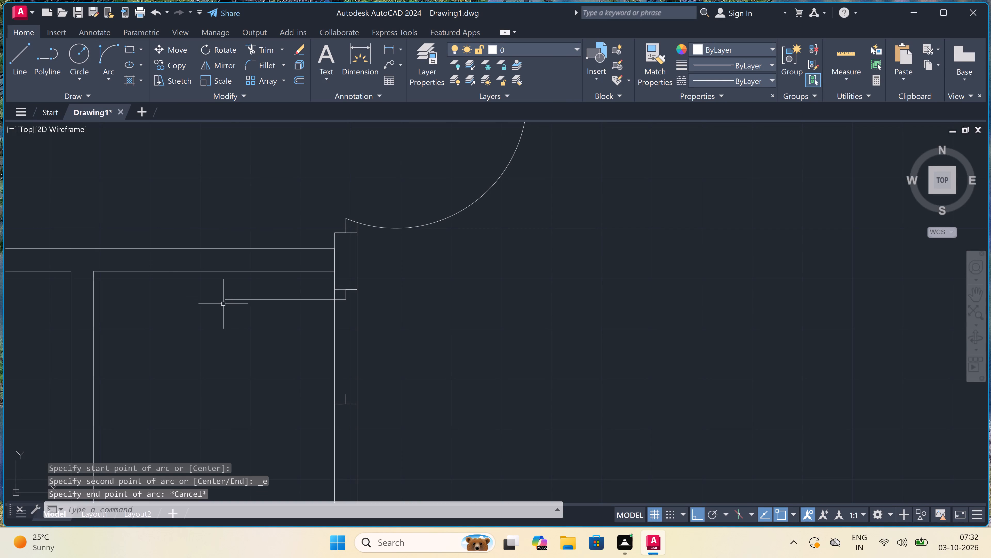
key(space)
click(223, 298)
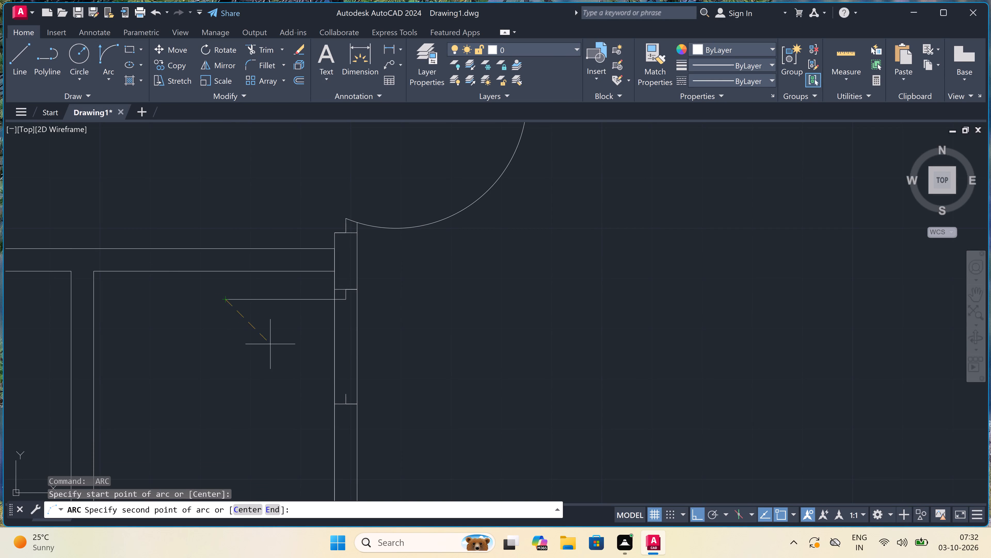
click(343, 392)
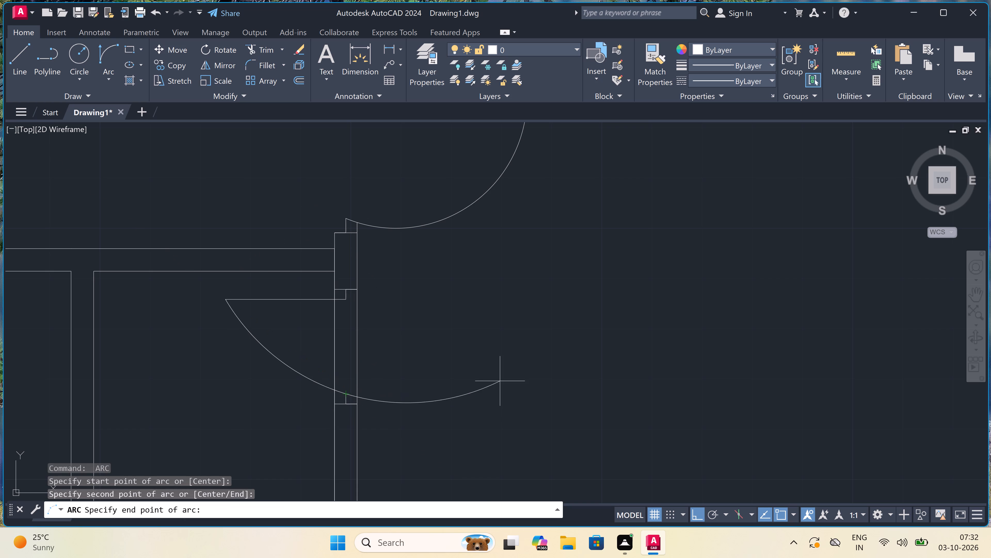
double_click(414, 325)
Trim the wall lines across the new door opening and the swing arc's overshoot east of the south jamb's stub.
text(tr)
key(space)
drag(418, 379, 412, 375)
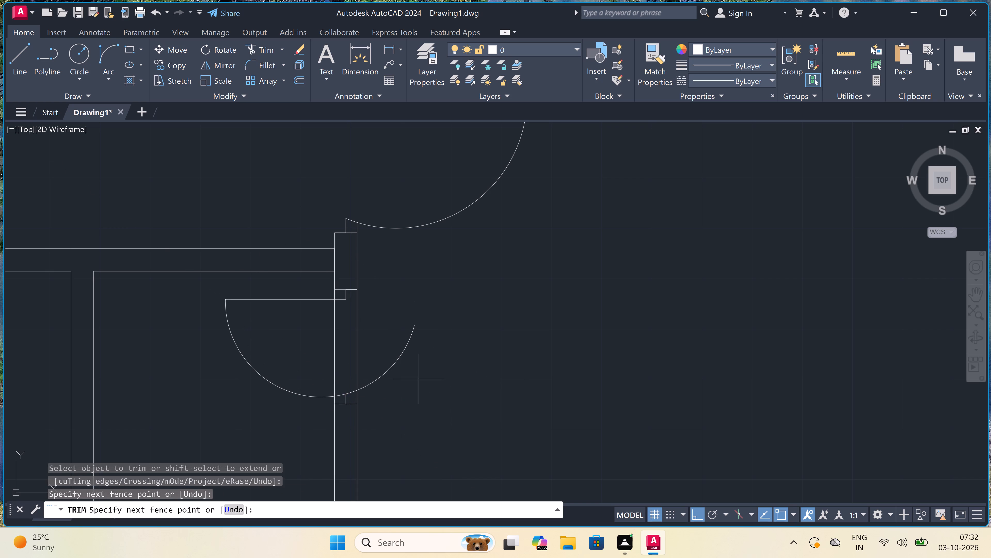
drag(412, 375, 409, 374)
click(301, 349)
scroll(356, 397, up, 3)
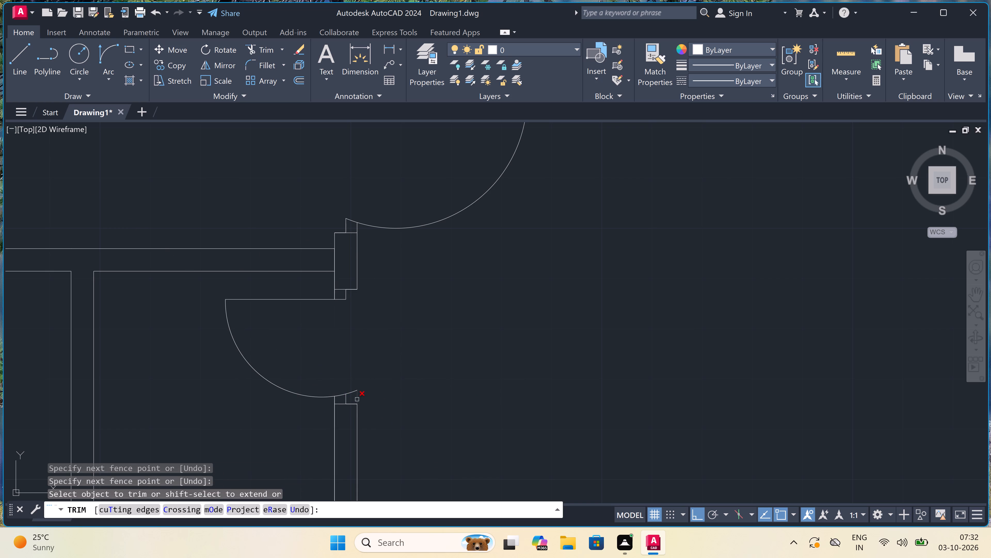
click(357, 397)
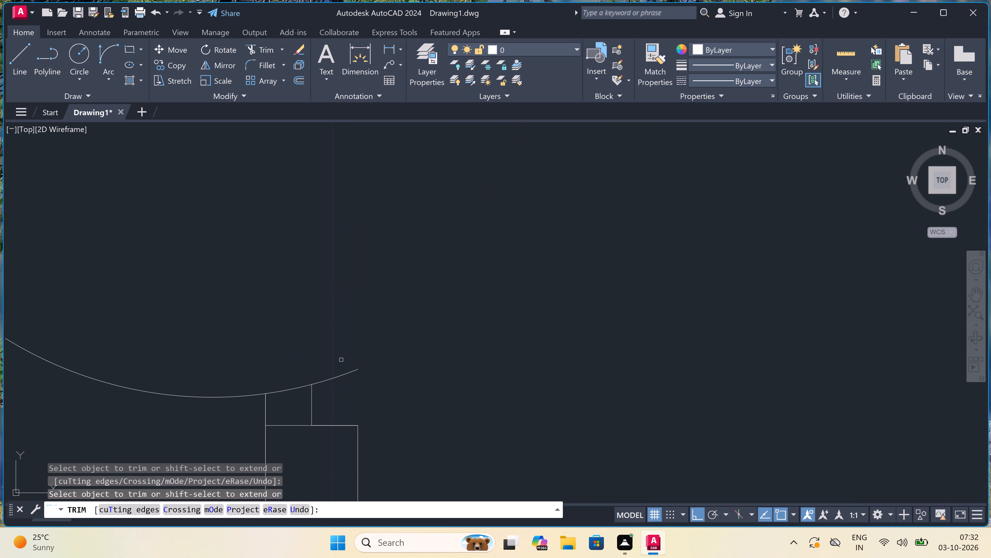
click(336, 359)
click(342, 392)
scroll(352, 361, down, 6)
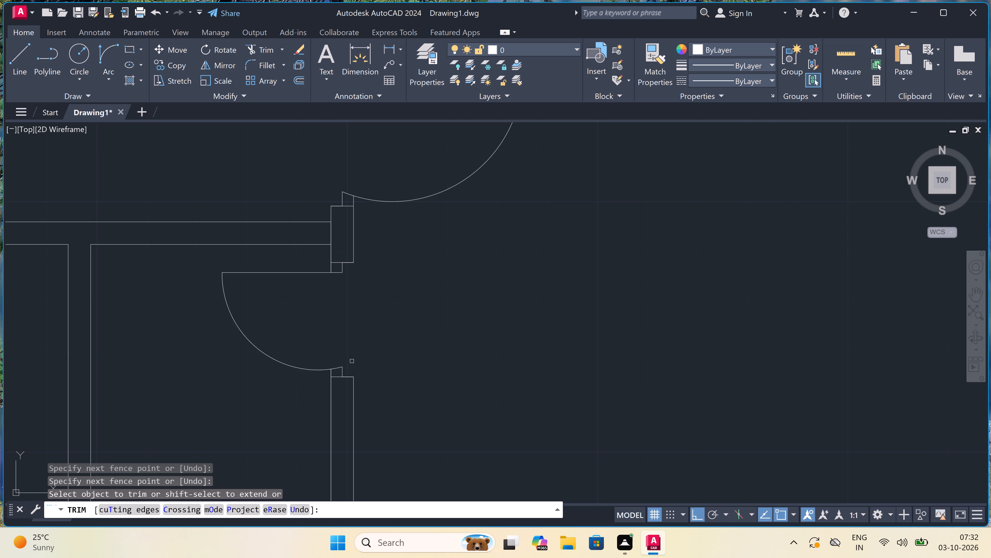
scroll(352, 361, down, 3)
key(Escape)
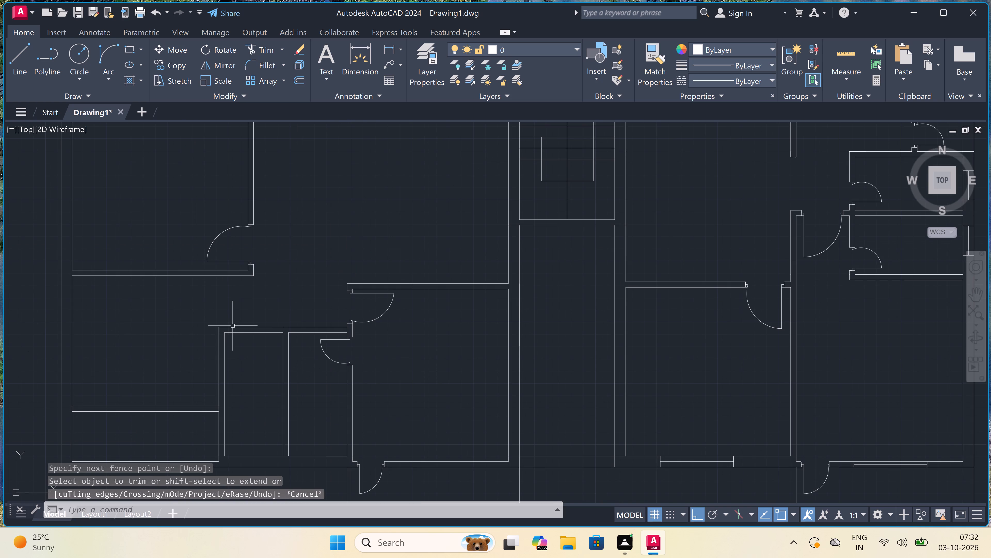
Draw a door jamb near the east end of the western small room's north wall, with a 2" stub west and a 2' leaf south.
scroll(223, 325, up, 2)
text(l)
key(space)
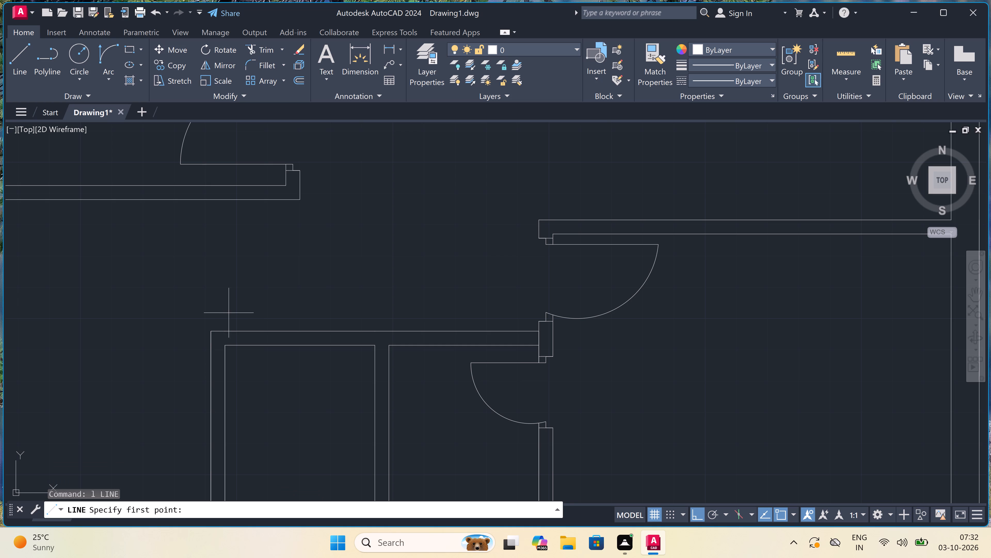
scroll(348, 339, up, 2)
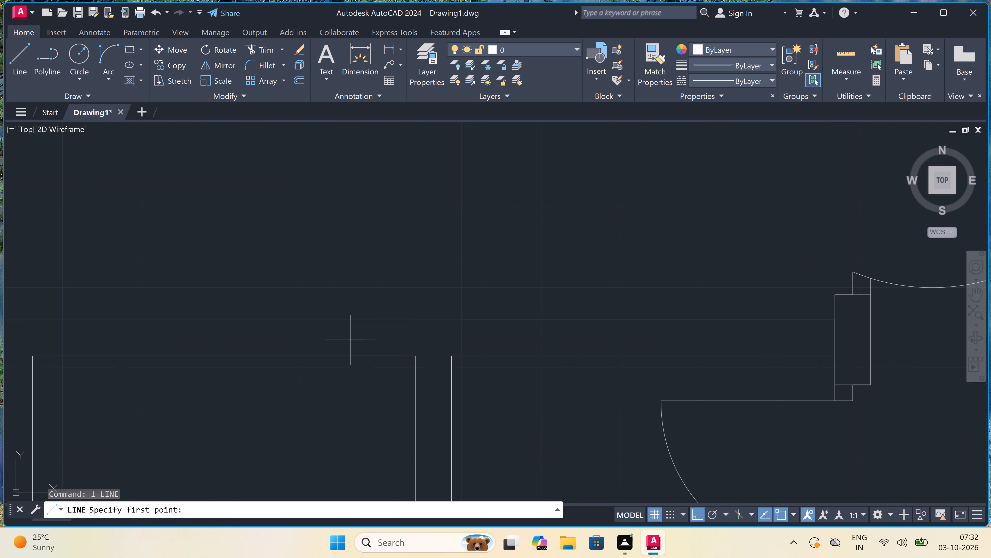
click(386, 352)
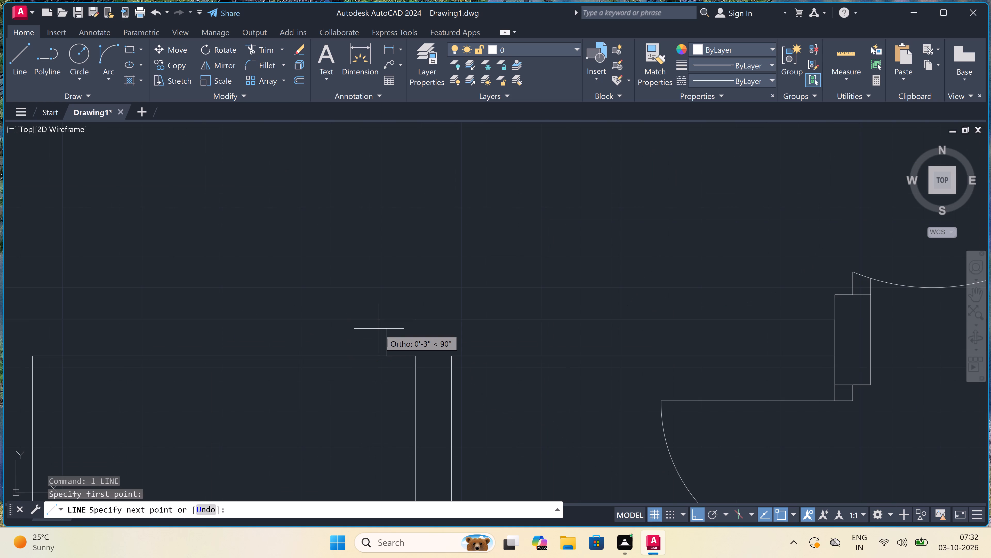
click(384, 321)
click(382, 338)
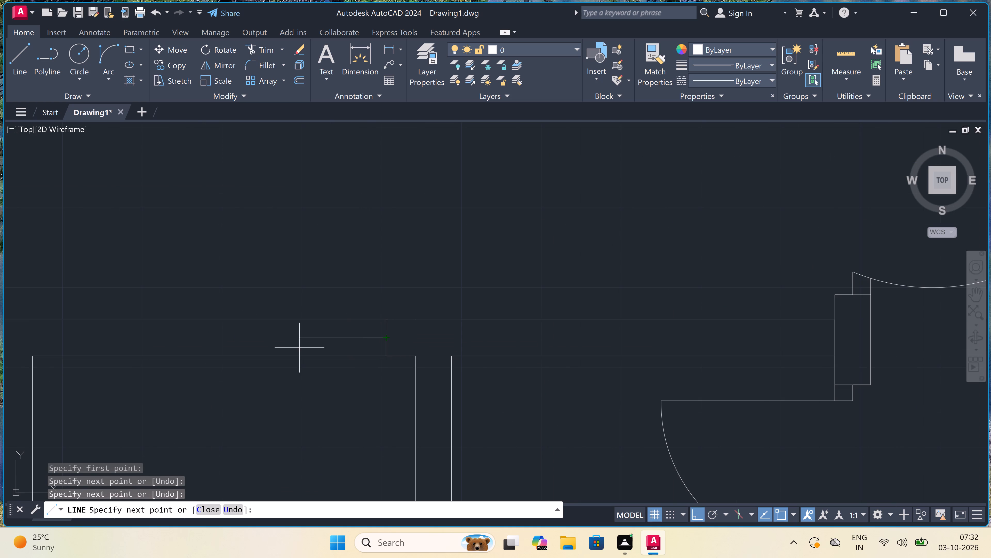
text(2")
key(space)
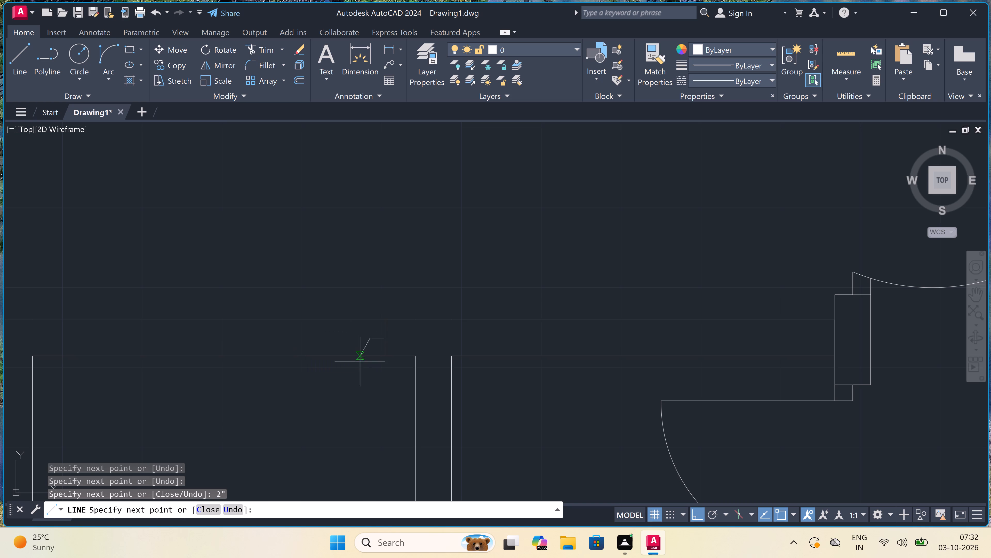
text(2')
key(space)
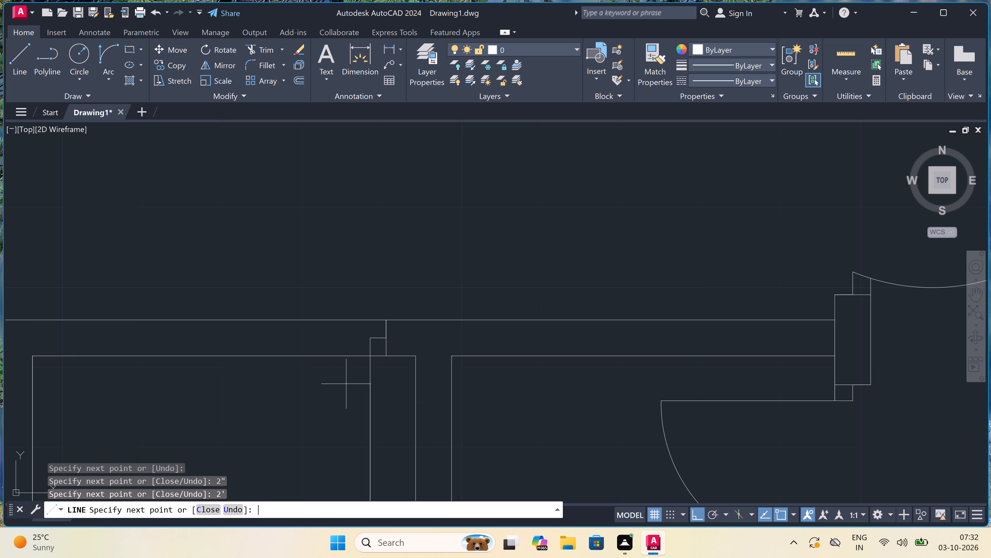
key(Escape)
Draw the opposite jamb across the same north wall west of the leaf, with a 2" stub running east from its midpoint.
key(space)
scroll(224, 351, down, 2)
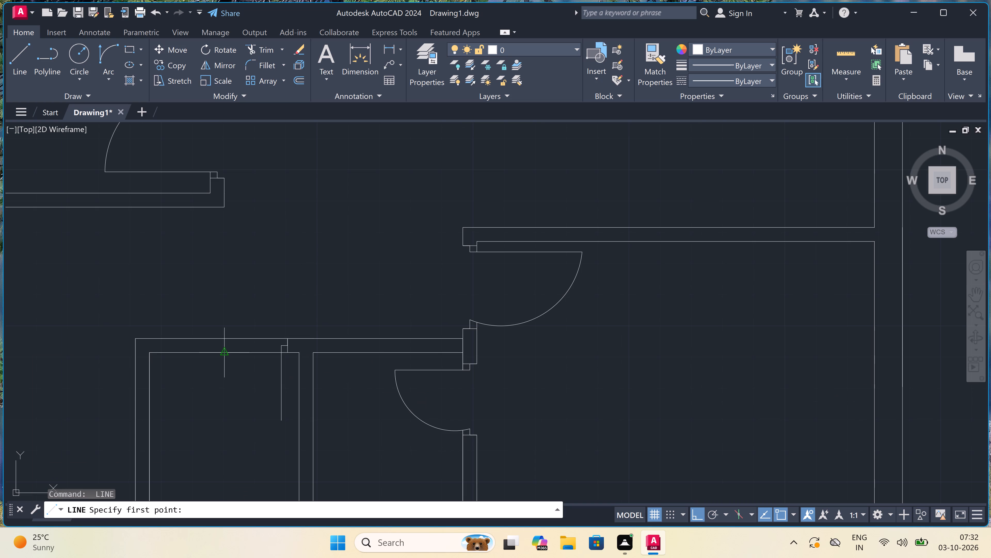
scroll(214, 353, up, 1)
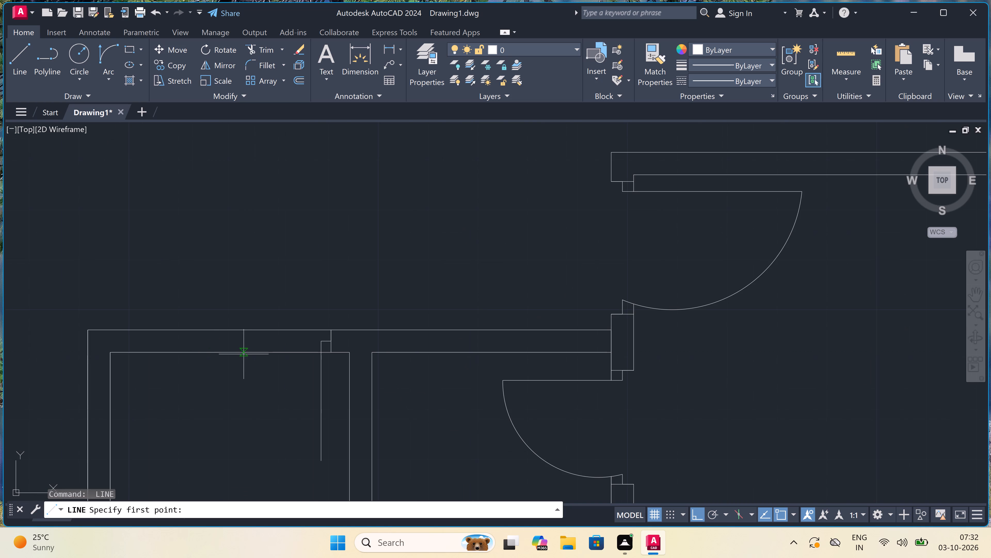
click(222, 351)
click(220, 327)
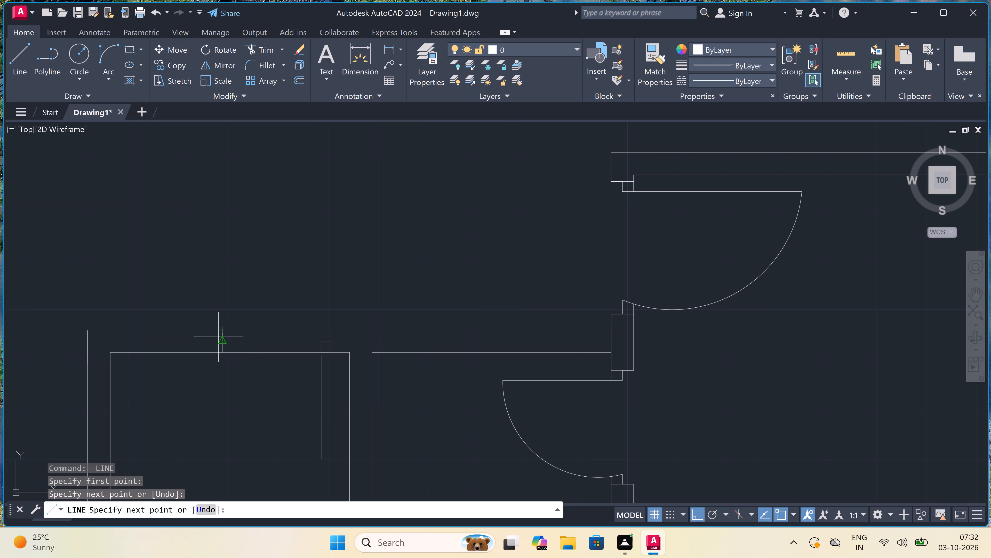
scroll(218, 337, up, 2)
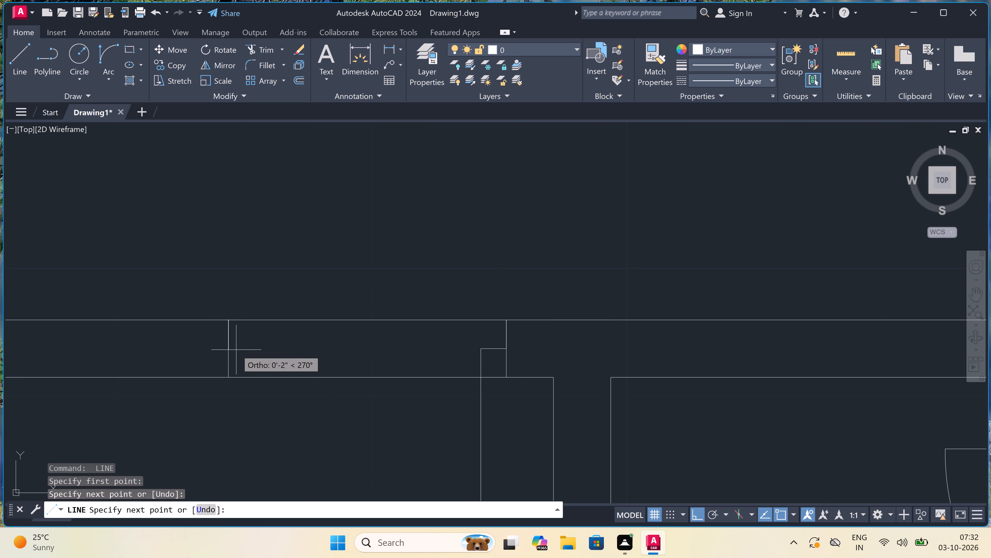
click(228, 346)
key(2)
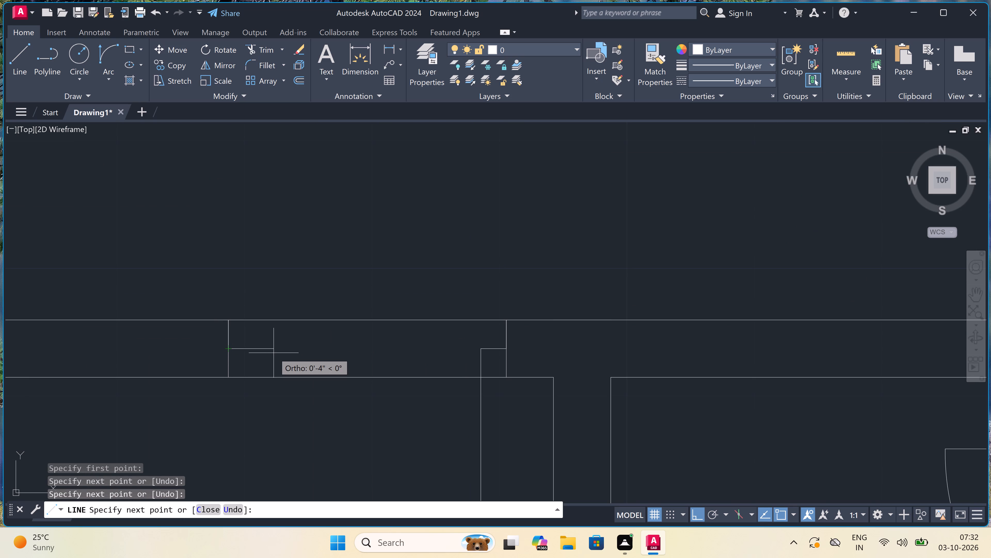
text(")
key(space)
key(Escape)
Draw a start-end-direction door swing arc from the leaf's south end to the west jamb's stub end in the western small room.
scroll(274, 353, down, 1)
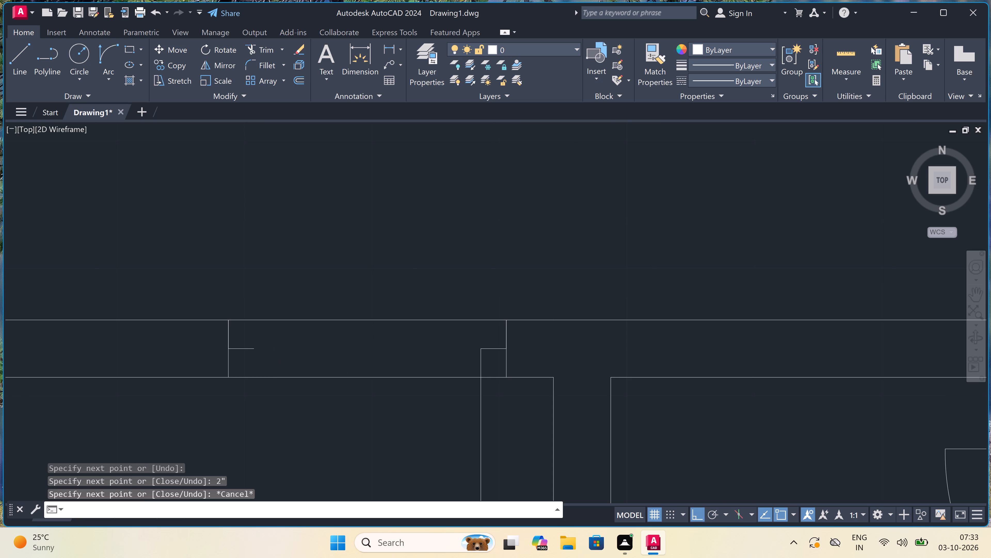
scroll(274, 353, down, 2)
click(105, 47)
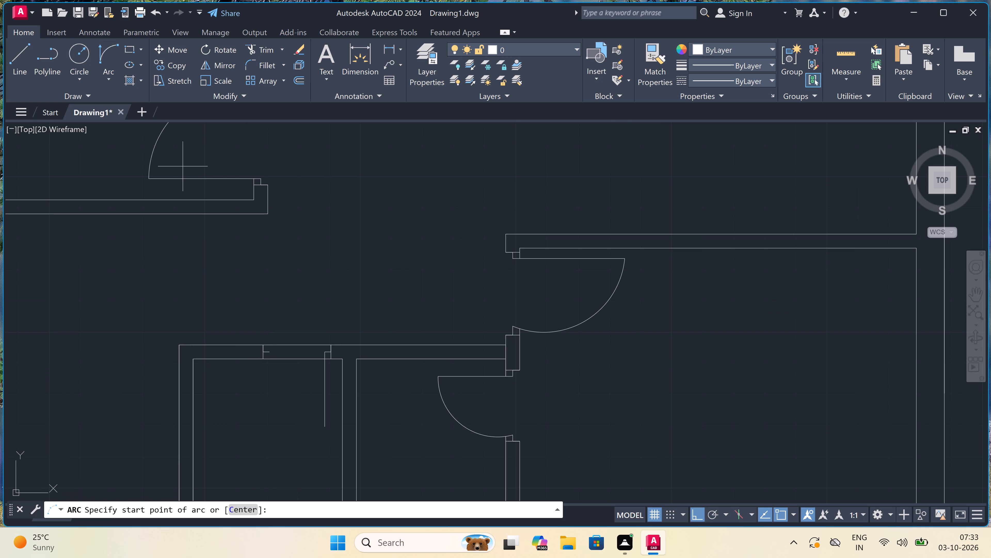
scroll(289, 422, up, 3)
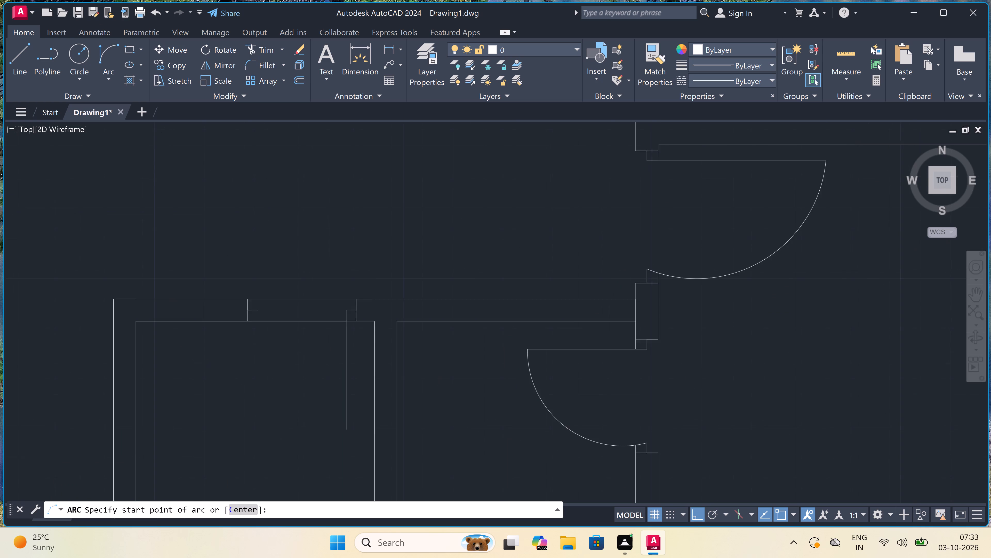
scroll(370, 392, down, 1)
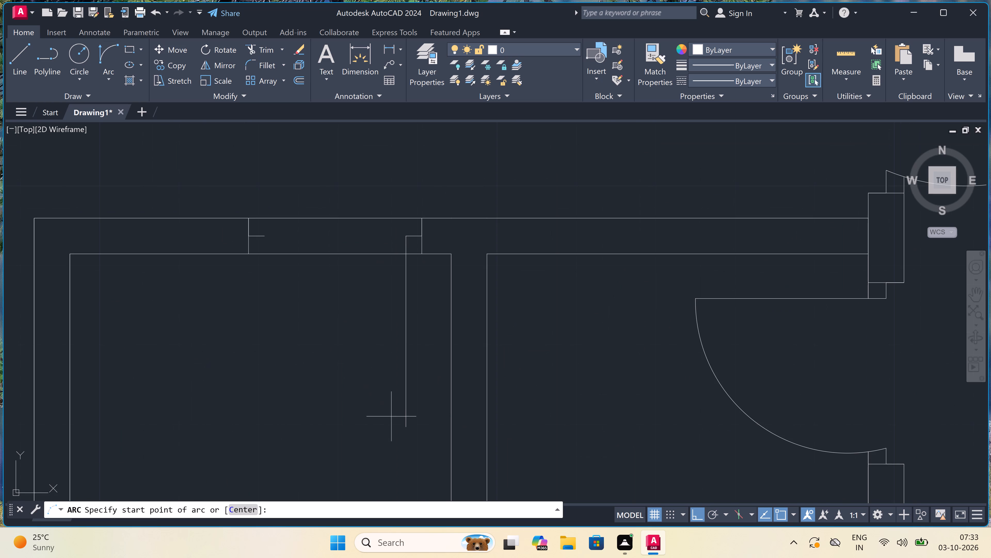
click(407, 429)
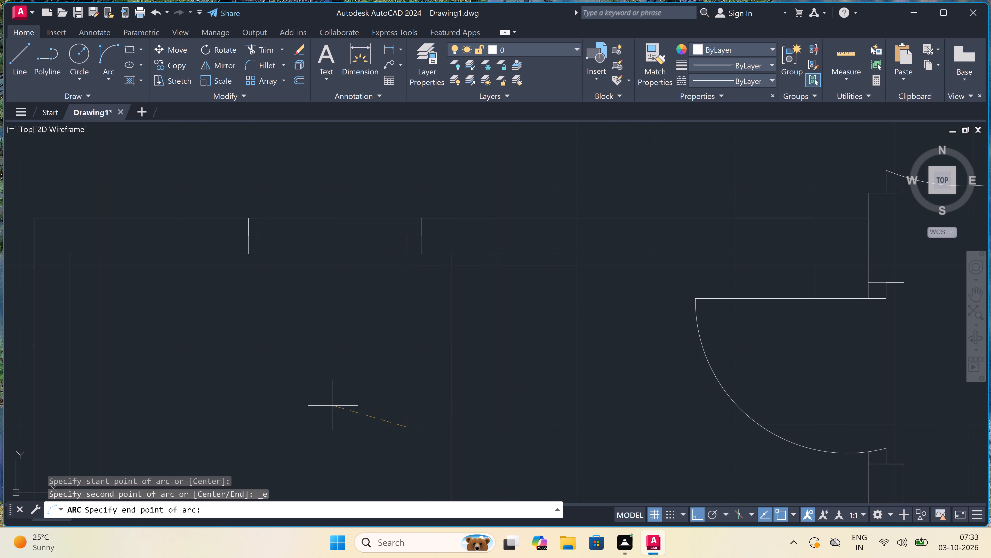
click(263, 234)
click(202, 284)
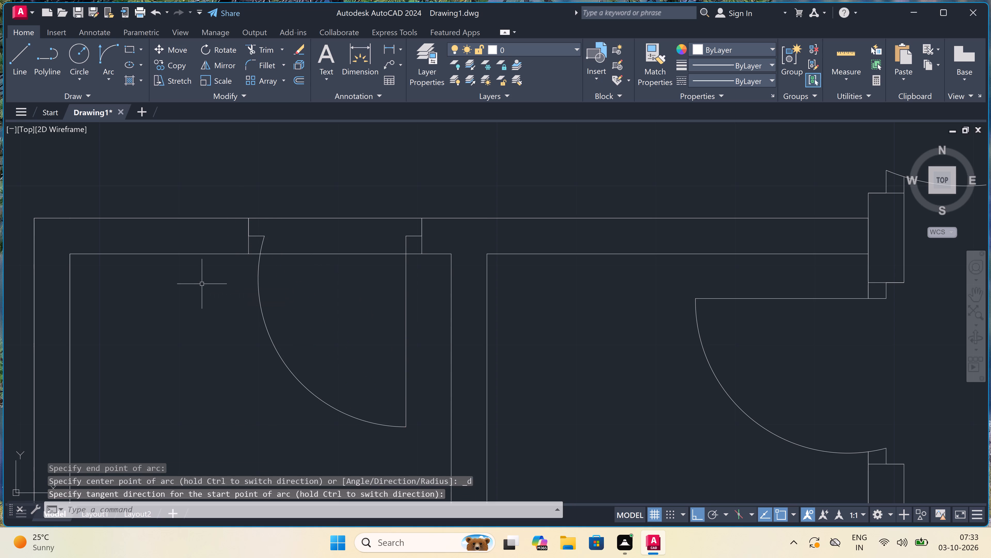
Trim both north wall lines of the western small room across the new door opening.
key(t)
key(r)
key(space)
click(318, 194)
click(310, 298)
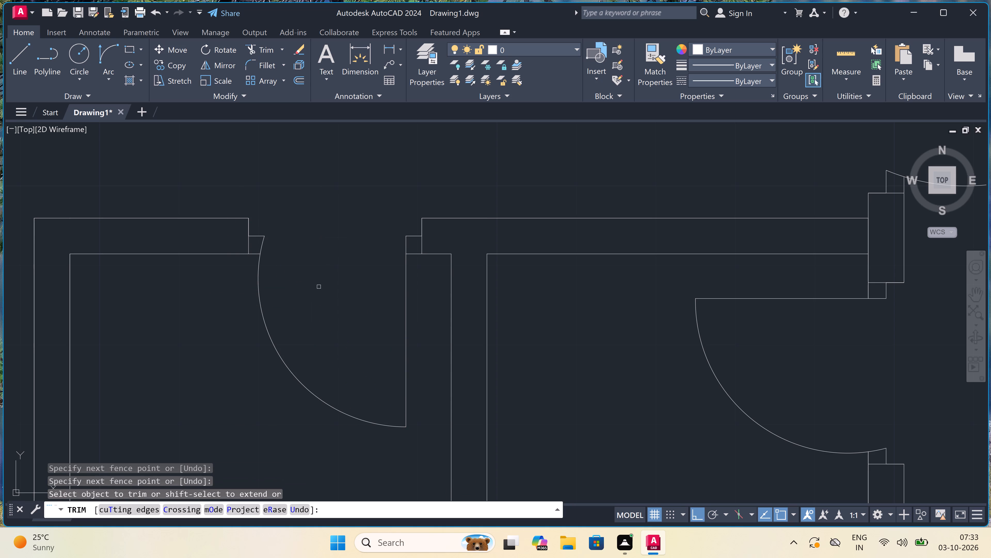
scroll(334, 269, down, 4)
key(Escape)
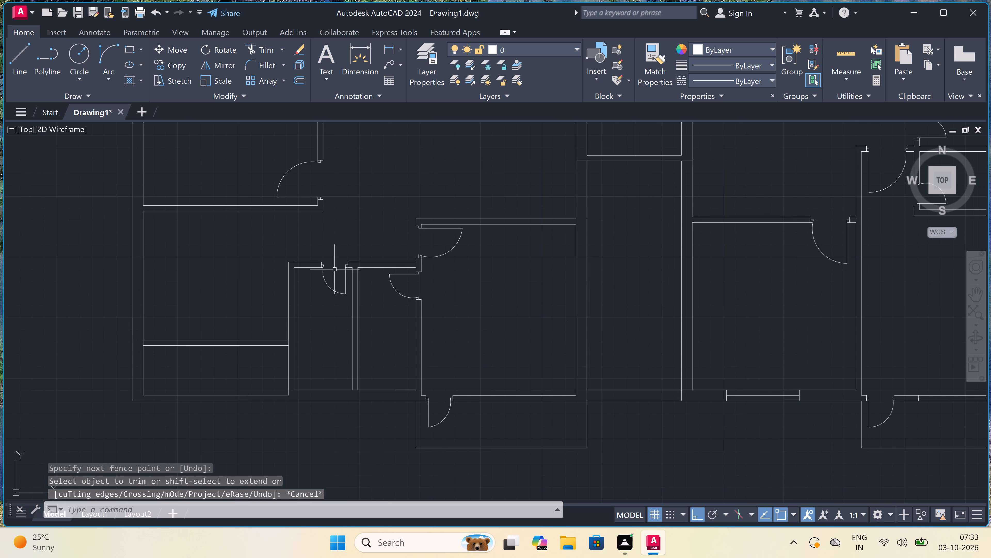
Draw a door jamb near the east end of the southwest room's north wall, with a 2" stub west and a 2' leaf south.
scroll(334, 269, down, 1)
scroll(267, 316, up, 2)
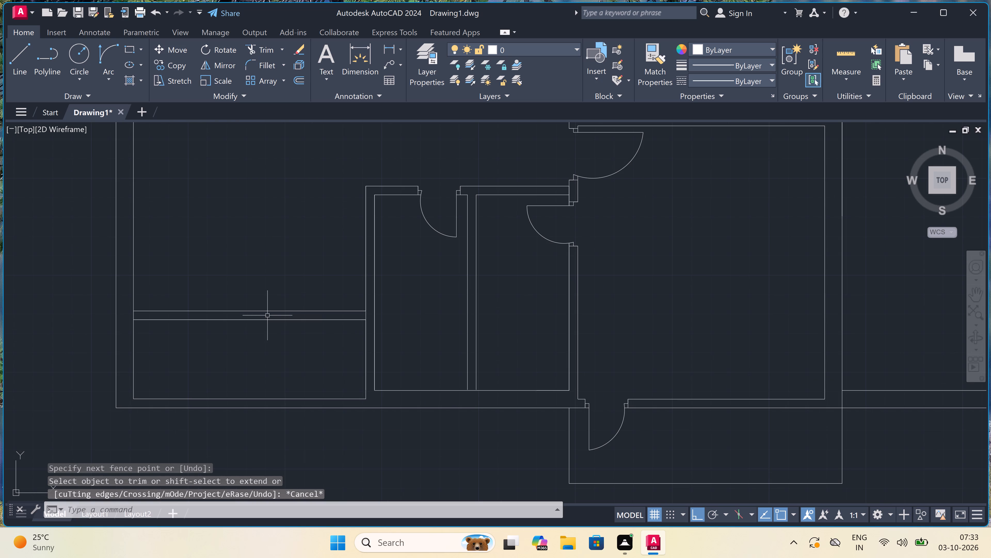
text(l)
key(space)
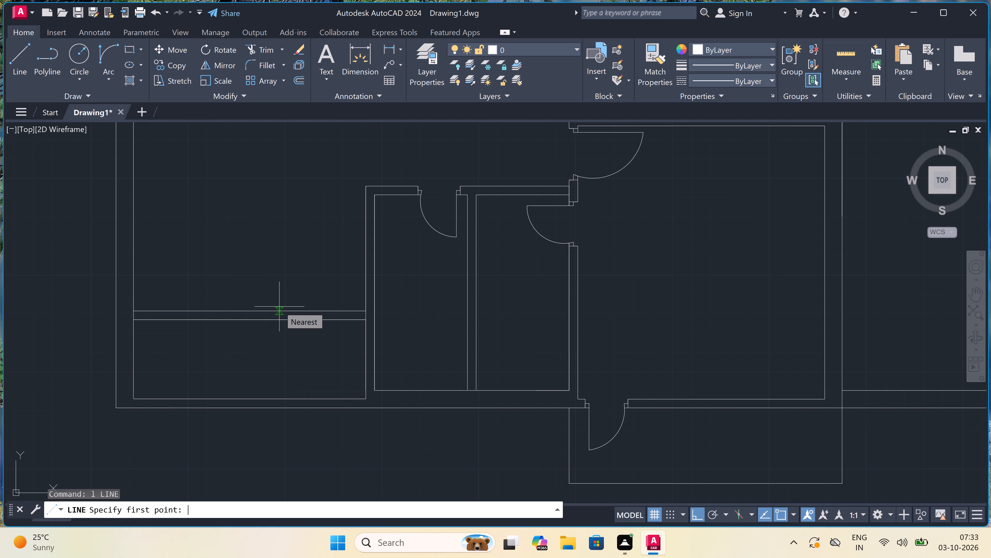
scroll(321, 312, up, 2)
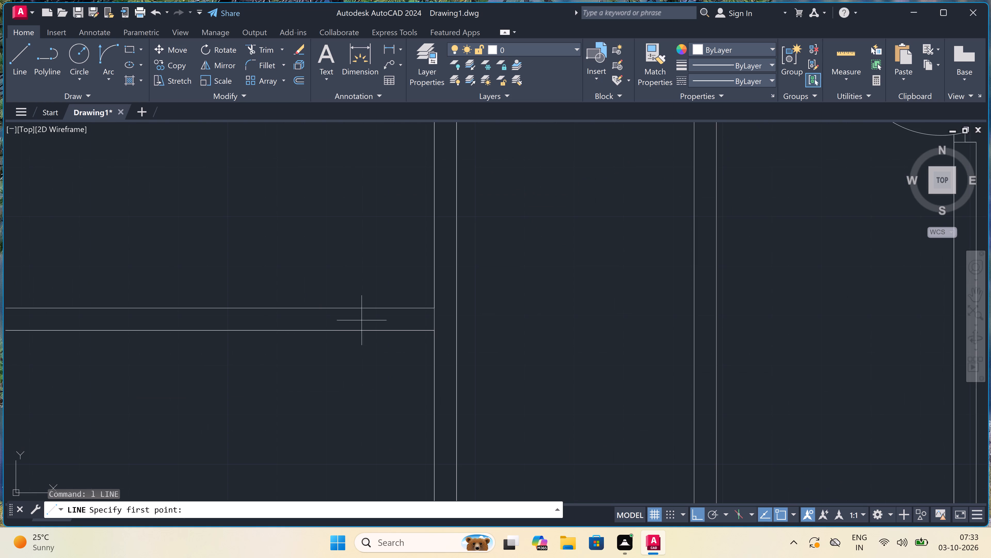
click(410, 327)
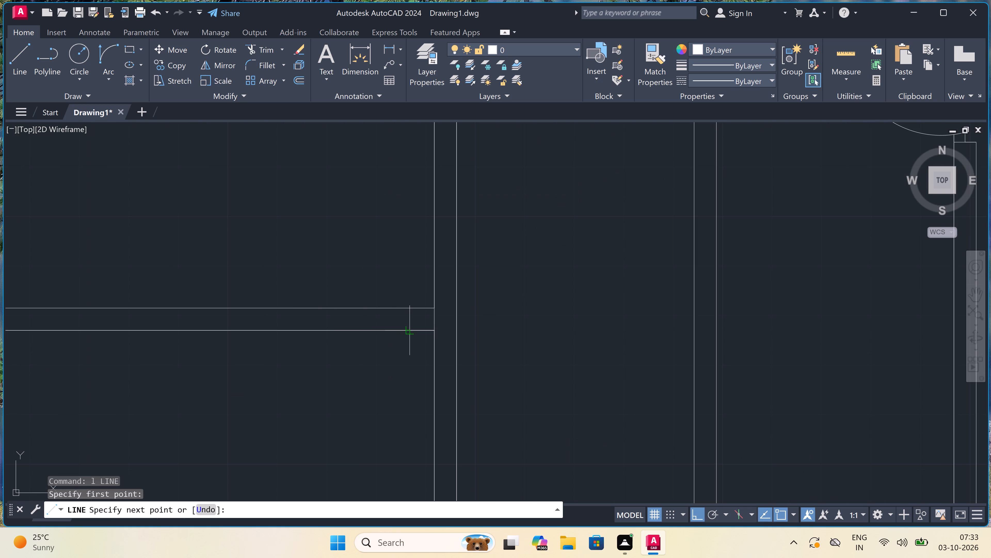
click(406, 301)
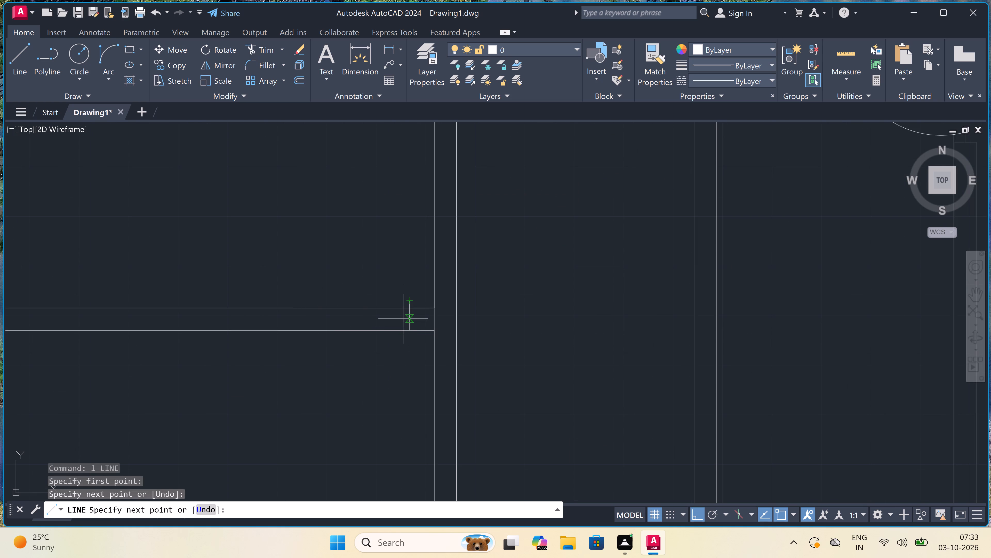
key(ctrl+z)
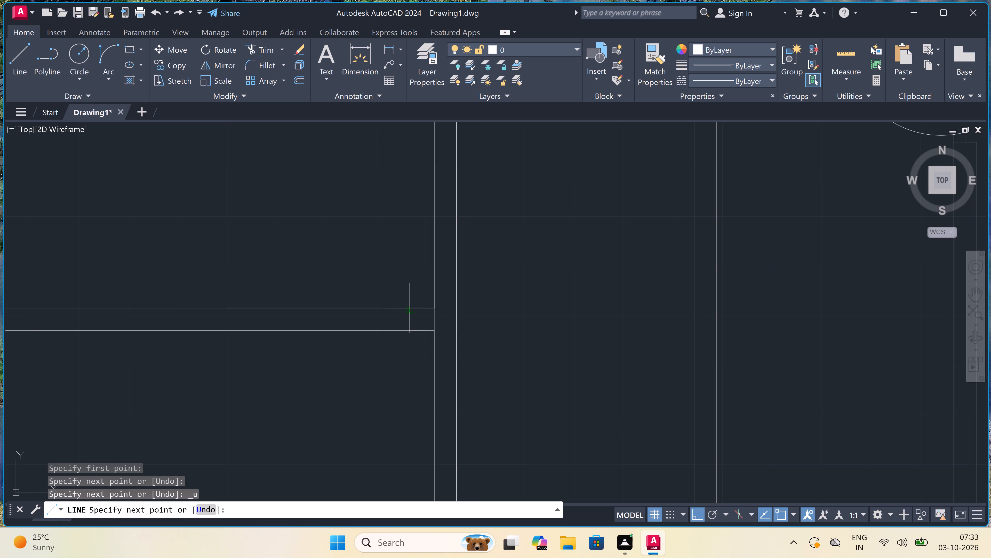
click(410, 309)
click(408, 317)
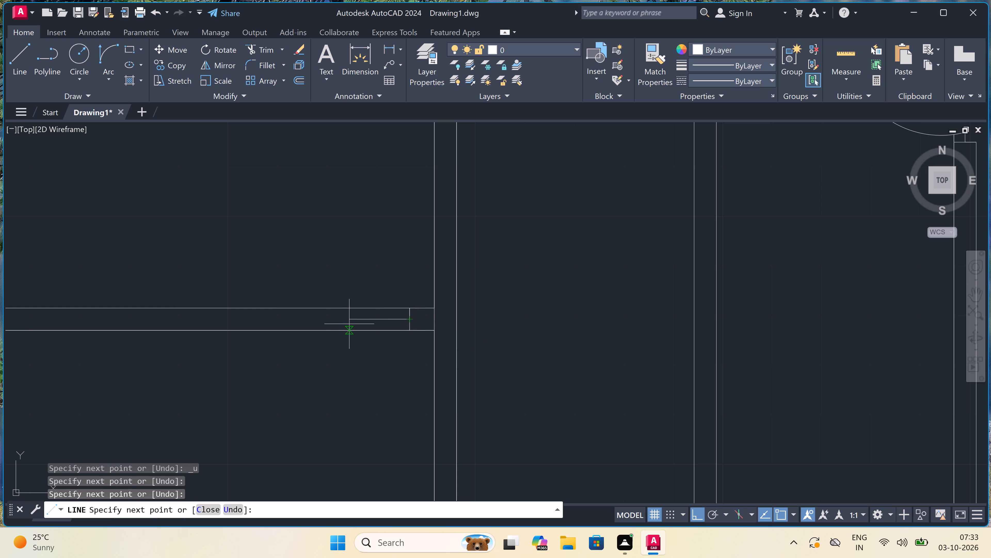
text(2")
key(space)
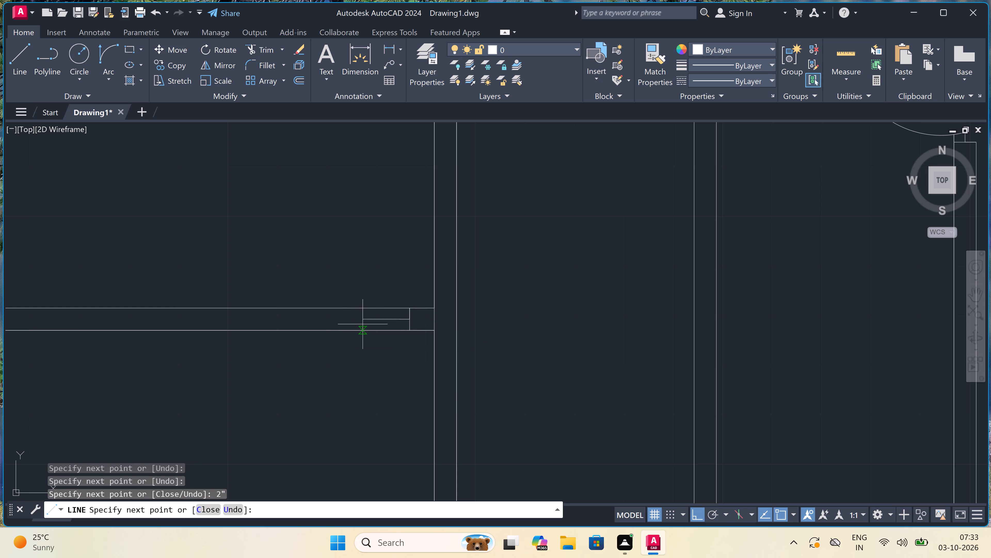
text(2')
key(space)
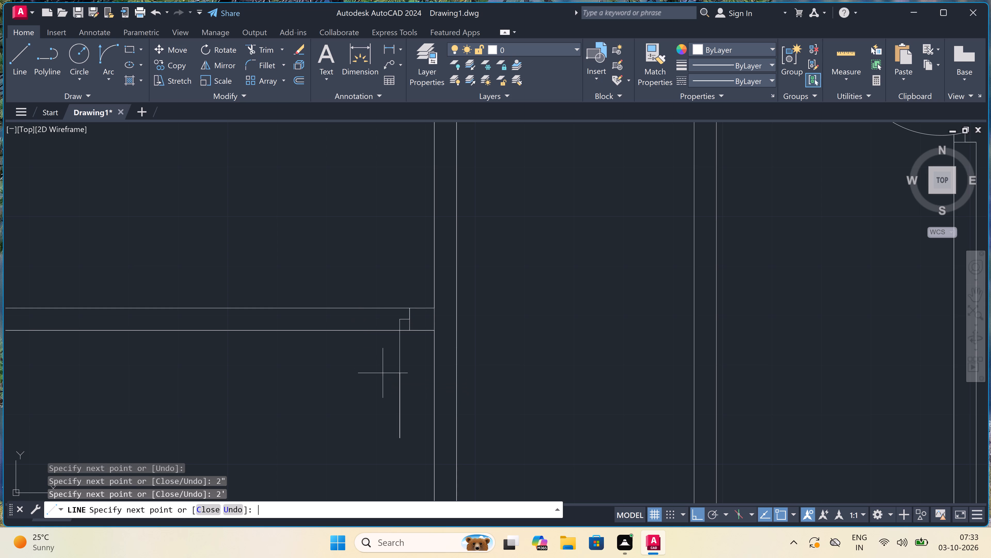
key(Escape)
Draw the opposite jamb across the southwest room's north wall west of the leaf, with a 2" stub running east from its midpoint.
key(space)
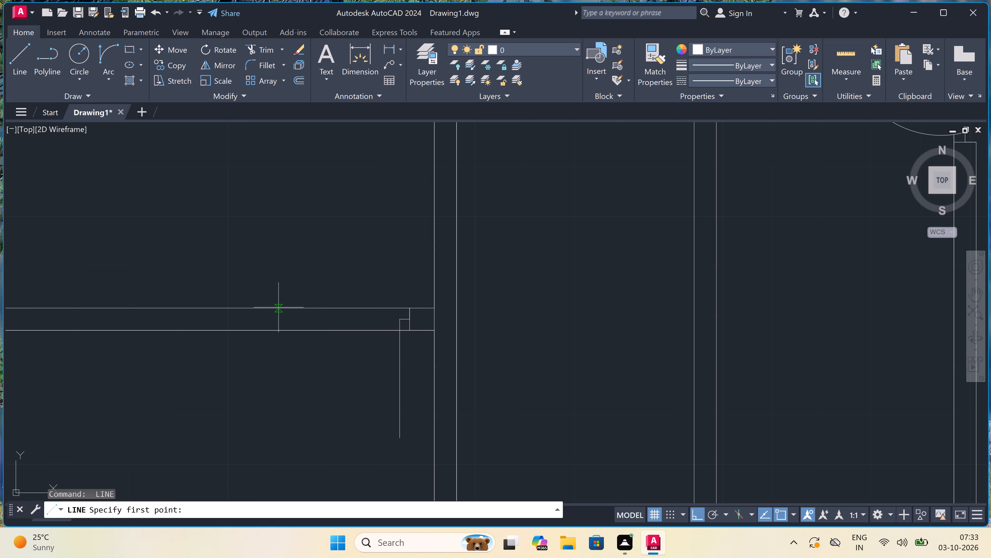
click(289, 306)
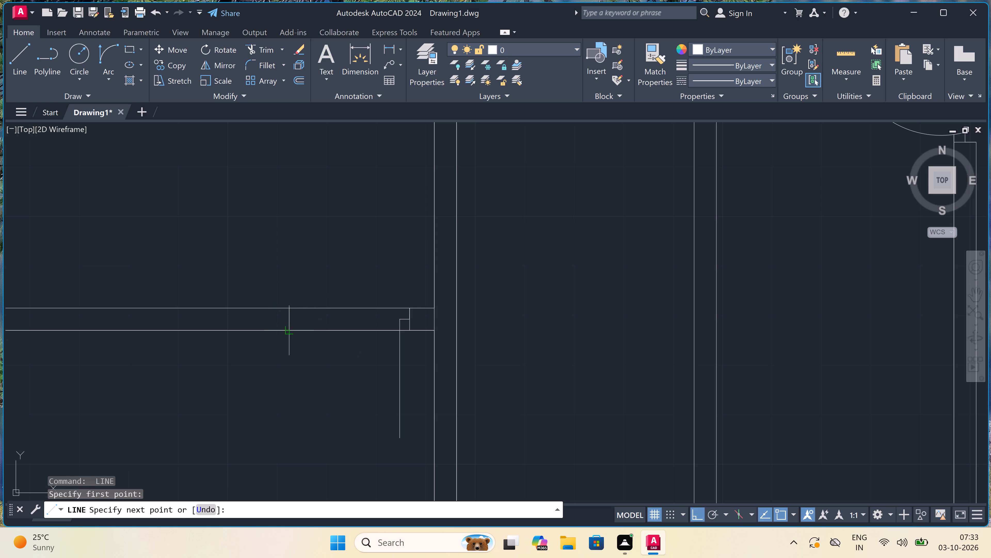
click(291, 331)
click(291, 316)
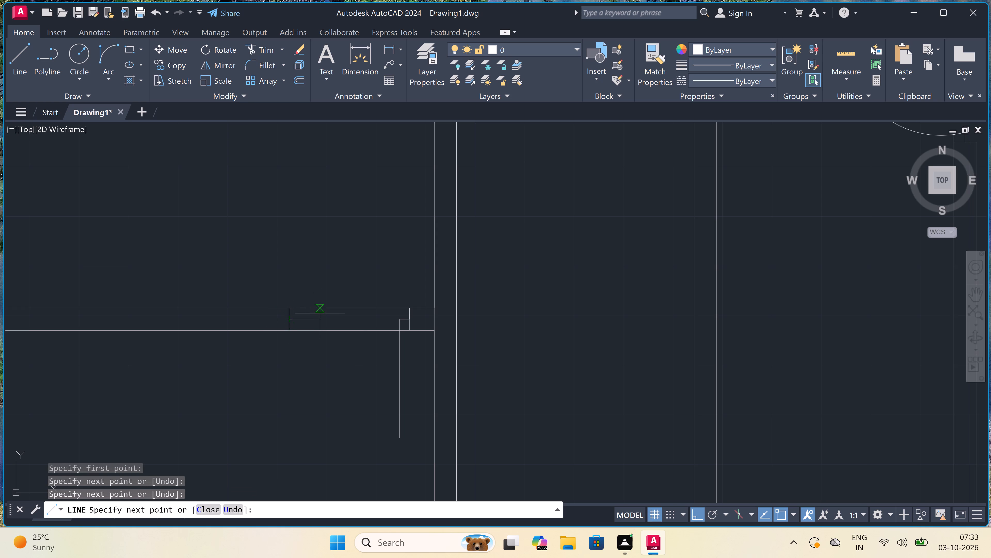
text(2")
key(space)
key(Escape)
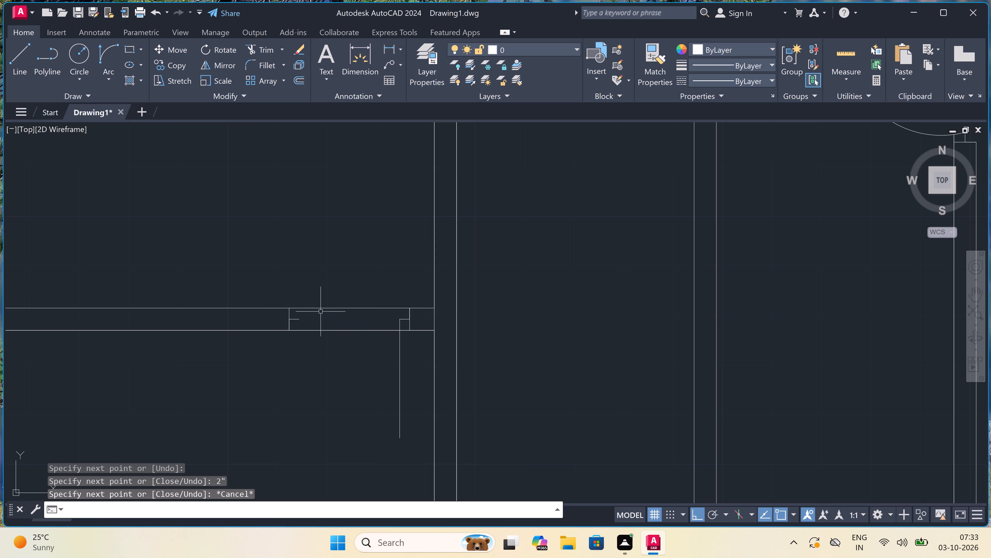
Draw a start-end-direction door swing arc from the southwest room's leaf end to the west jamb's stub end.
click(105, 44)
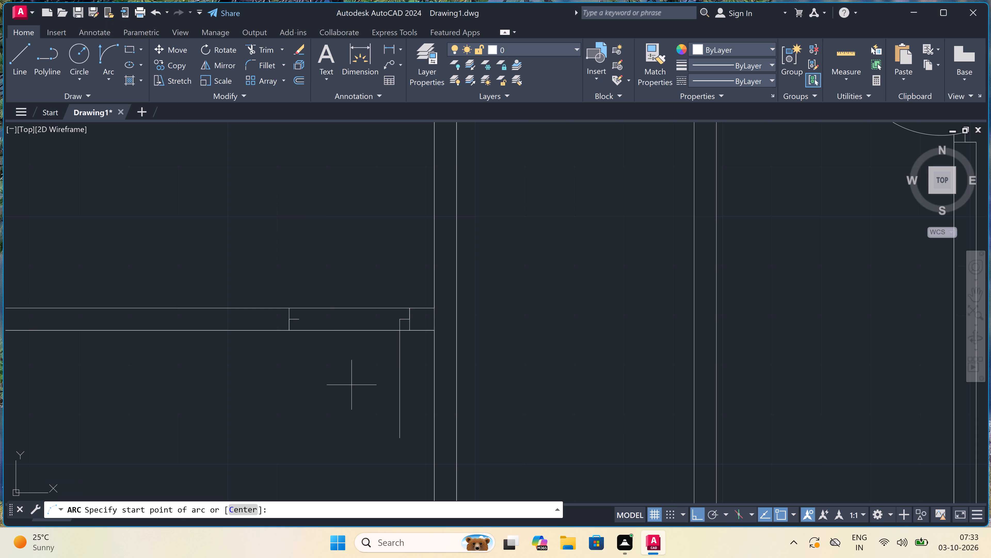
click(395, 436)
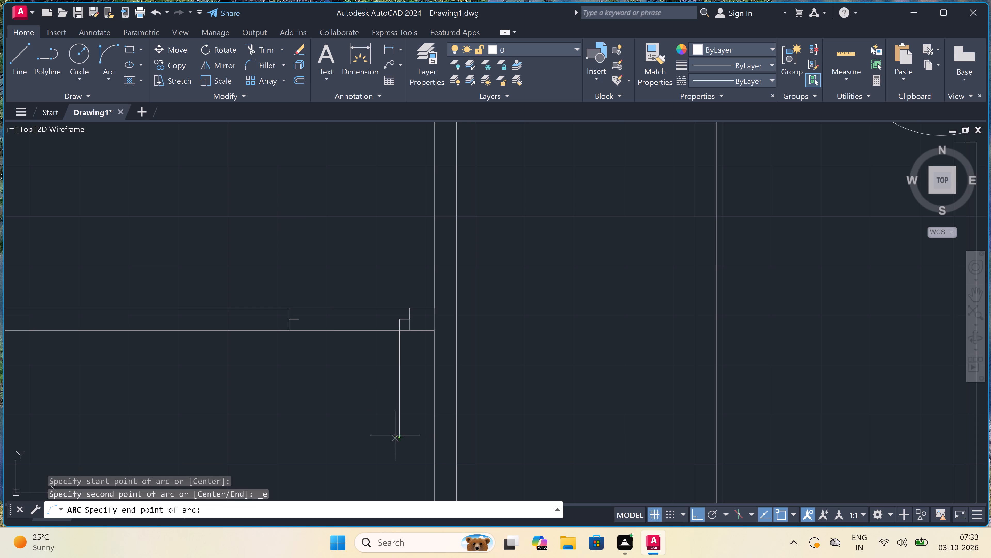
double_click(299, 318)
click(238, 365)
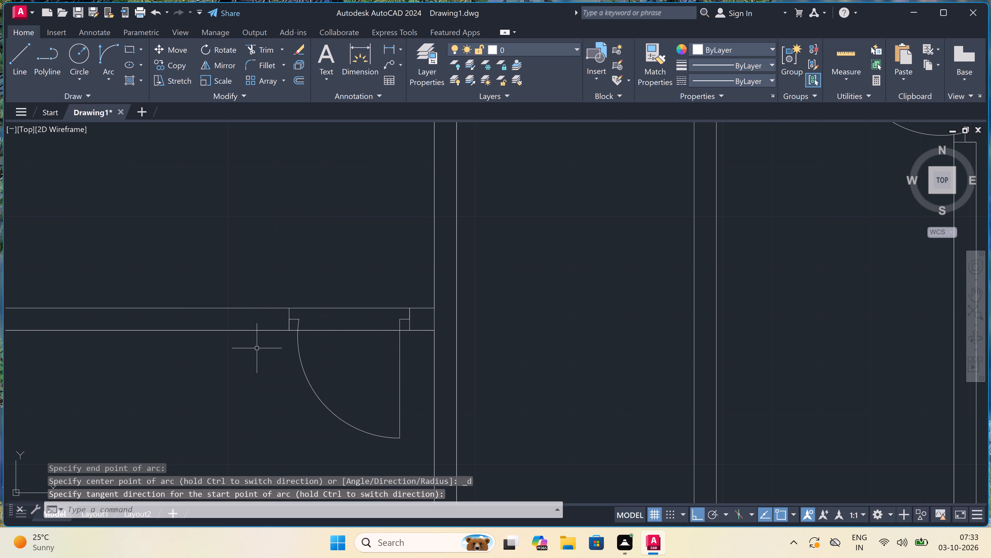
Trim both north wall lines of the southwest room across the new door opening.
key(t)
key(r)
key(space)
drag(342, 266, 343, 268)
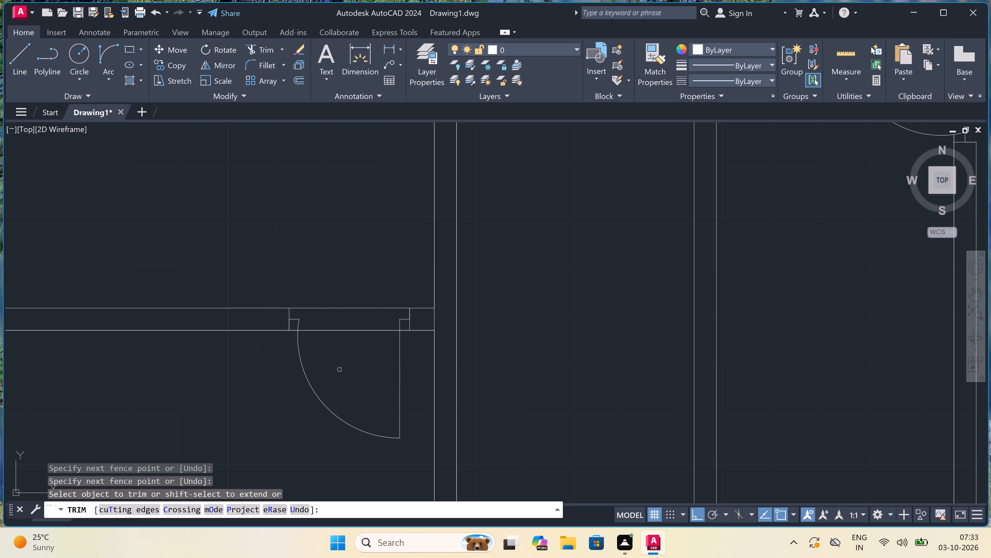
click(339, 369)
click(347, 269)
Trim the crossing wall lines where the southwest room's north wall meets the walls at its east and west ends.
scroll(426, 328, up, 3)
click(423, 315)
click(469, 305)
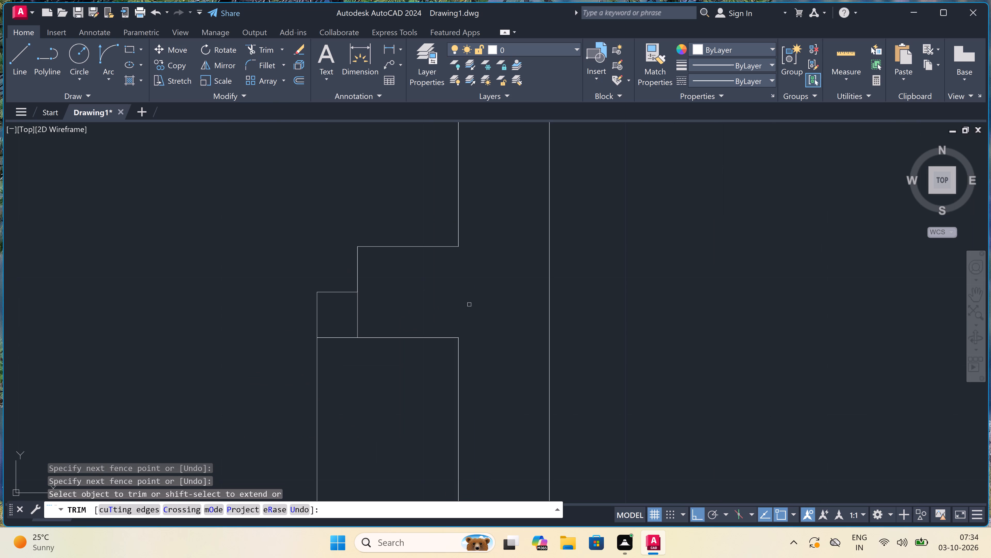
scroll(469, 303, down, 4)
scroll(86, 295, up, 2)
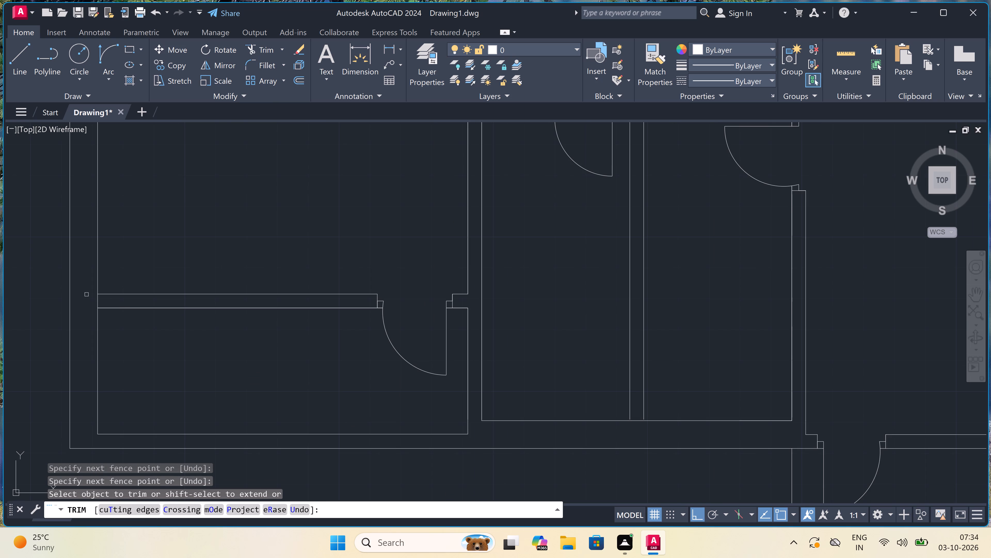
click(93, 305)
click(221, 313)
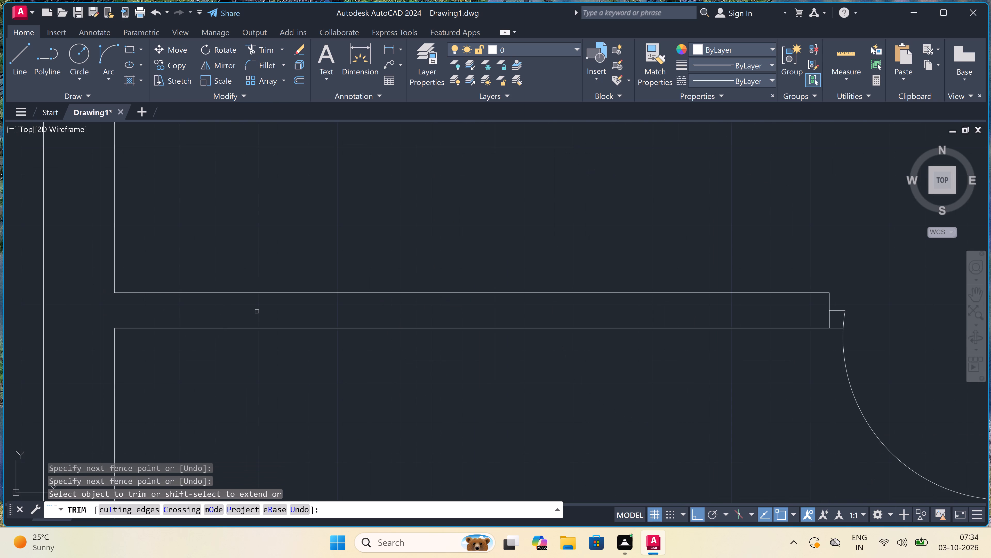
scroll(257, 312, down, 4)
key(Escape)
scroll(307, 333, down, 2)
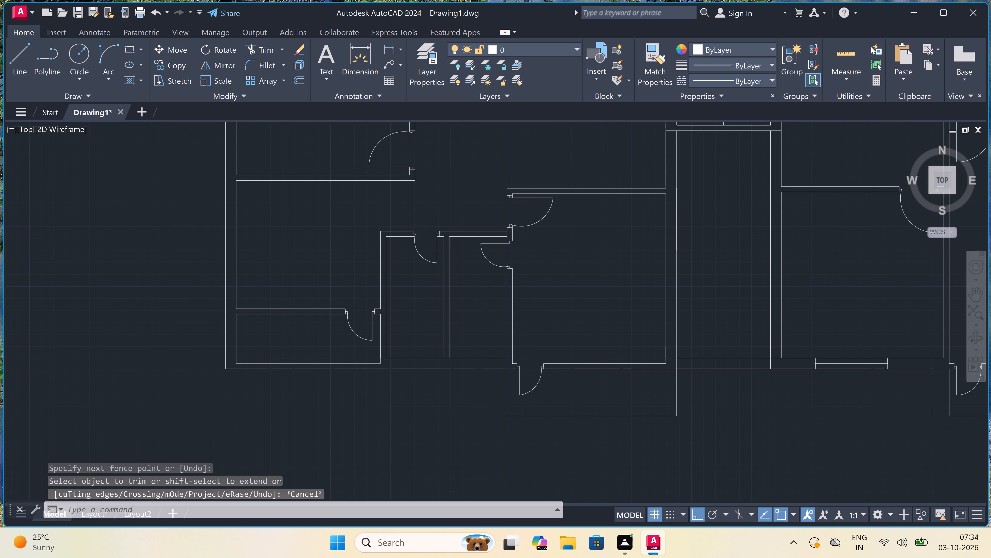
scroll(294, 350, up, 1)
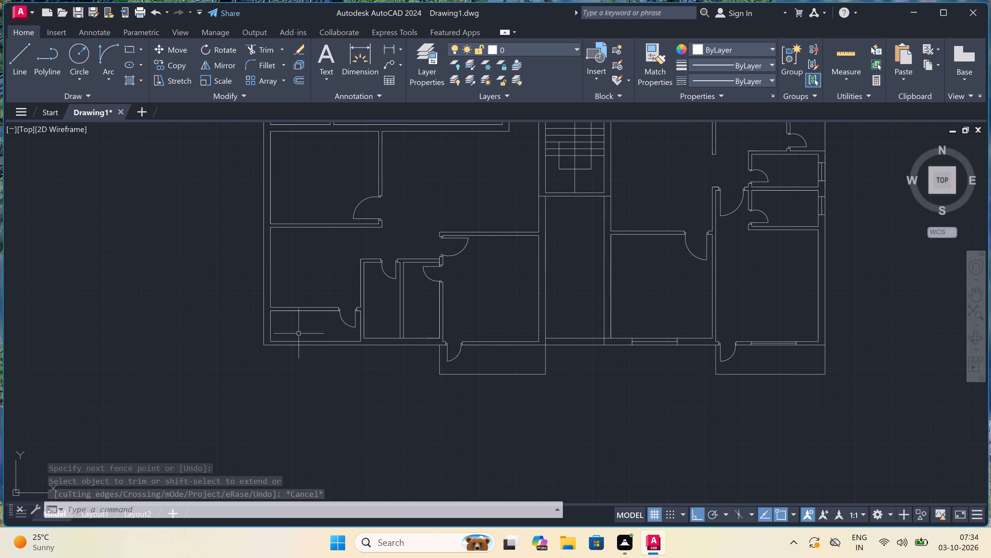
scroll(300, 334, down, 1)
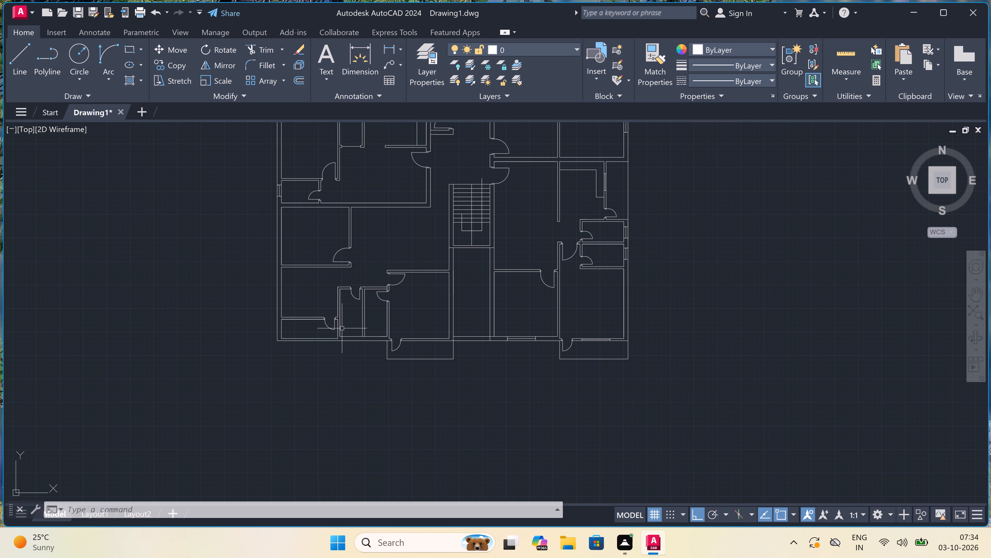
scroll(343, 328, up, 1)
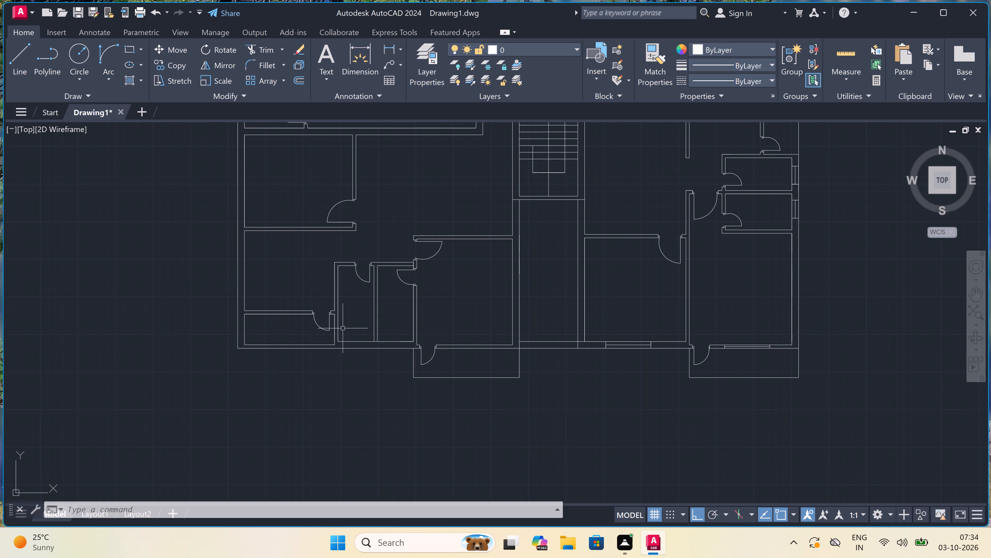
Draw a 2' window across the south wall of the western of the two narrow rooms, with end lines and a centre line.
text(l)
key(space)
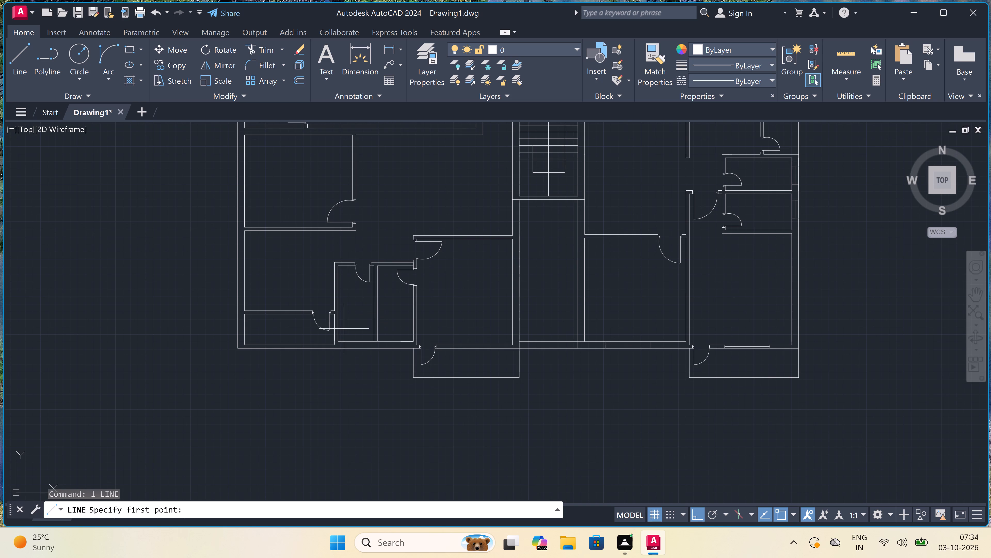
scroll(358, 351, up, 3)
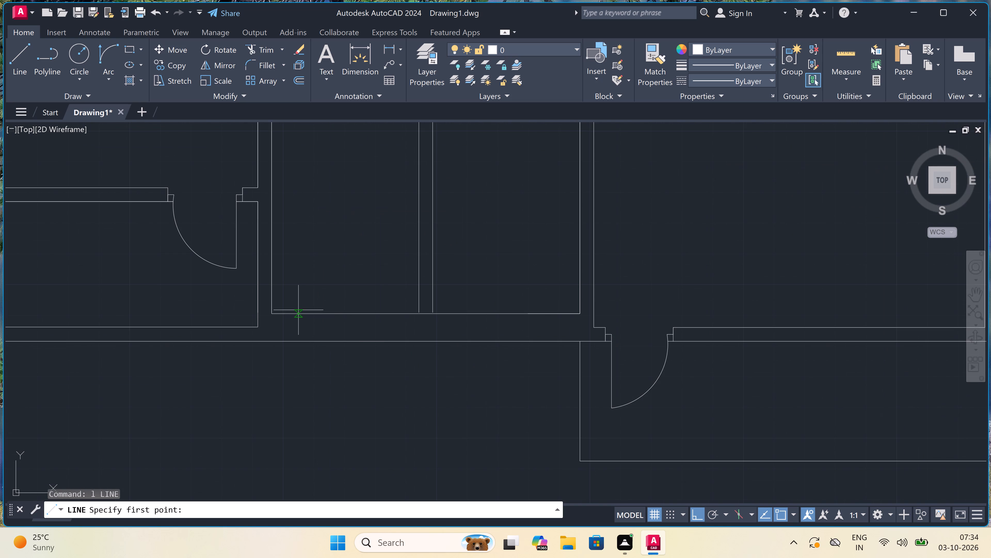
click(299, 313)
click(293, 338)
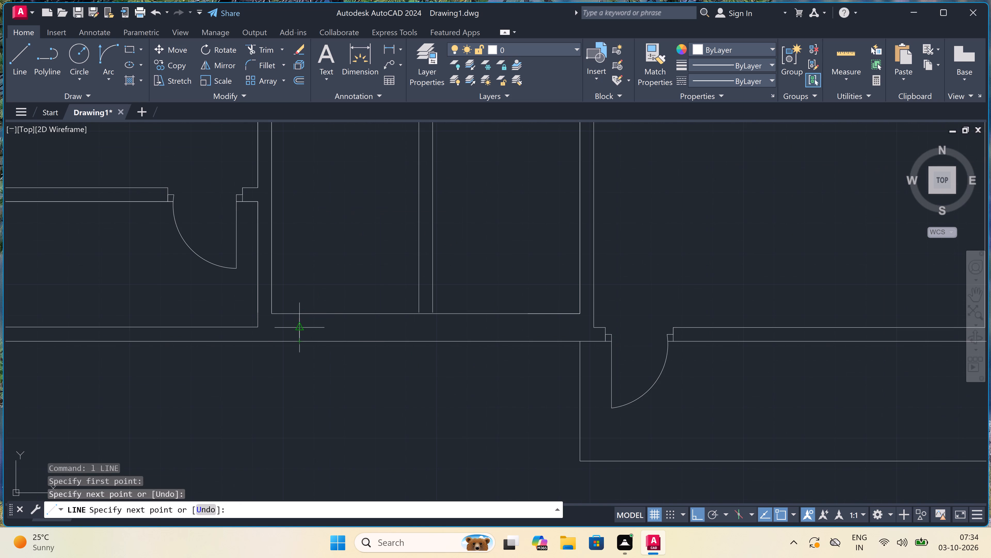
double_click(296, 326)
text(2')
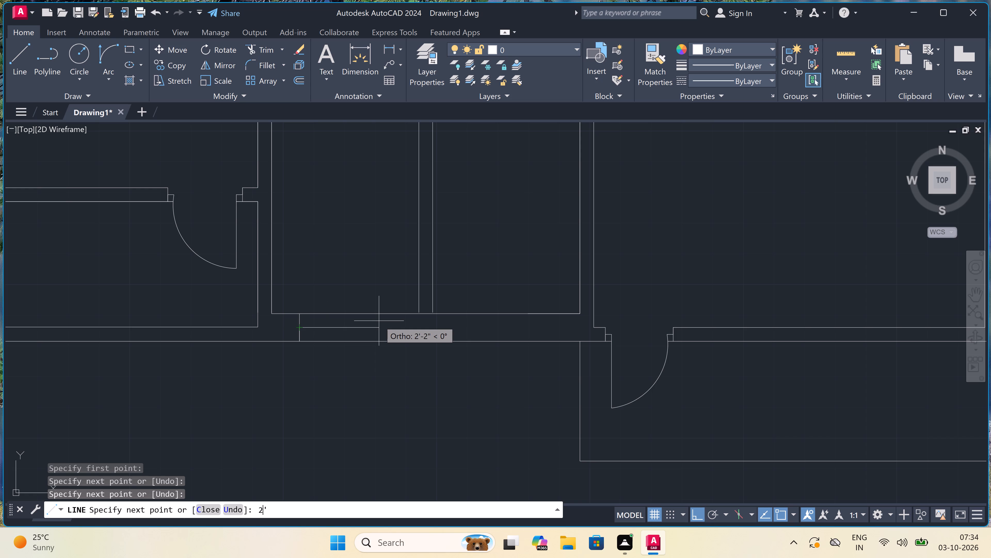
key(space)
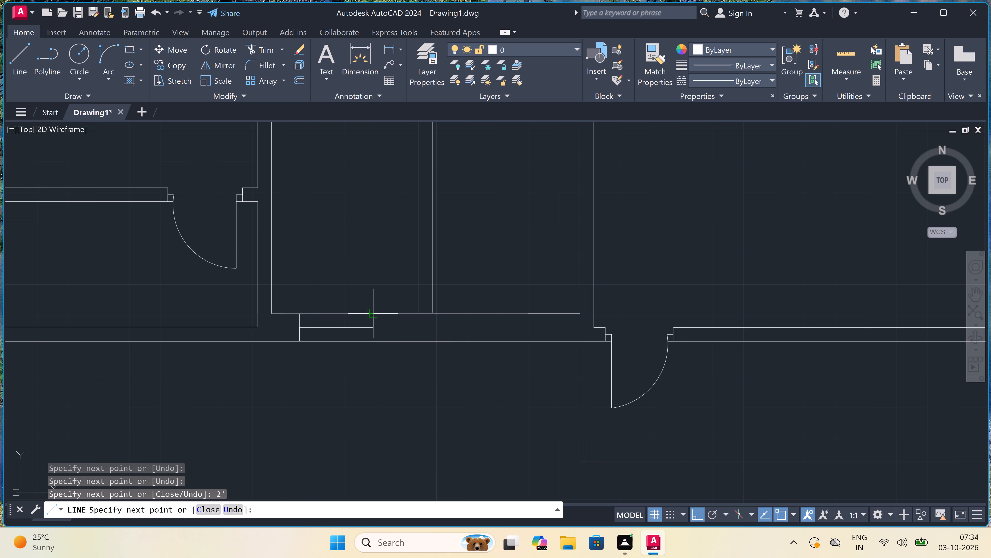
click(371, 314)
click(369, 345)
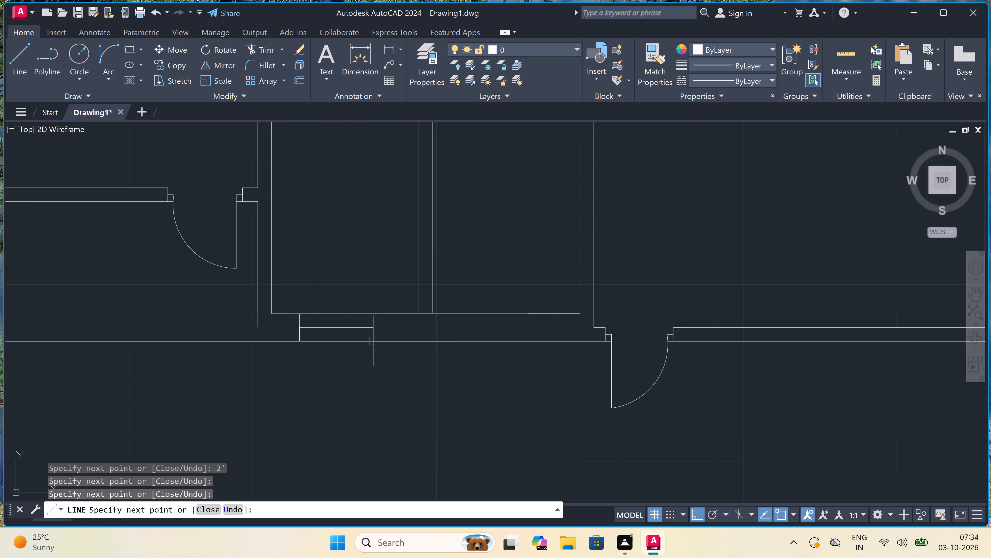
key(Escape)
Draw a matching 2' window in the south wall of the adjacent eastern narrow room, closed by lines at both ends.
scroll(370, 342, down, 2)
scroll(425, 329, up, 2)
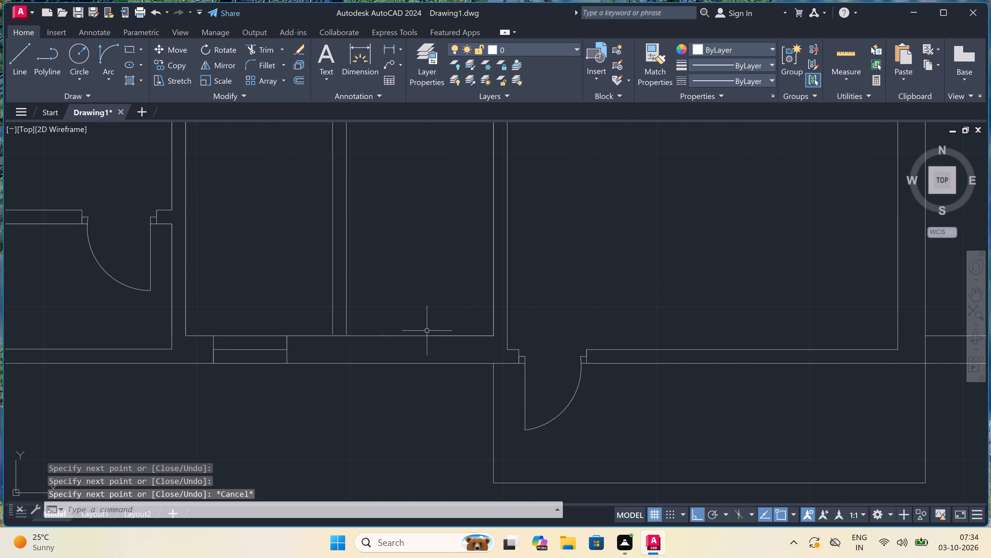
key(space)
click(380, 333)
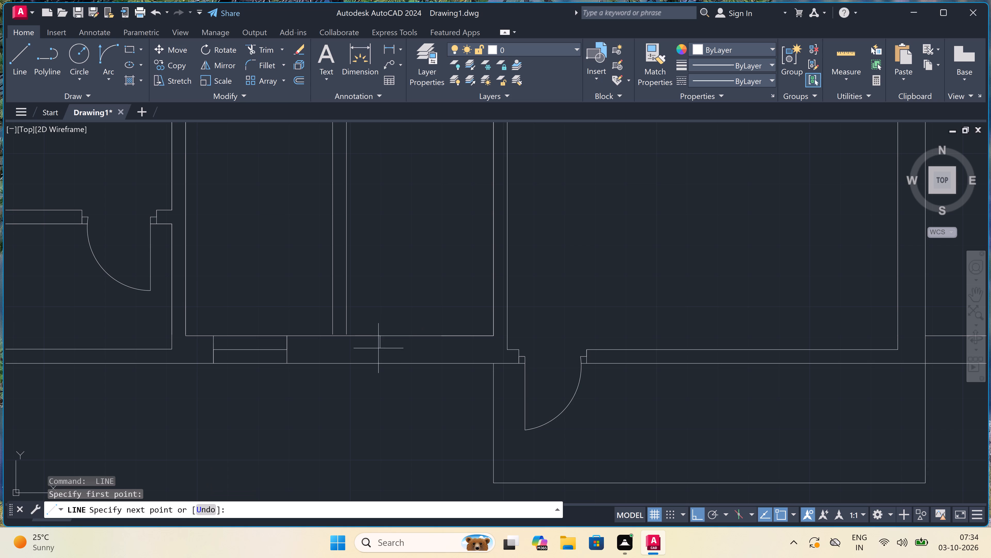
click(374, 362)
click(378, 348)
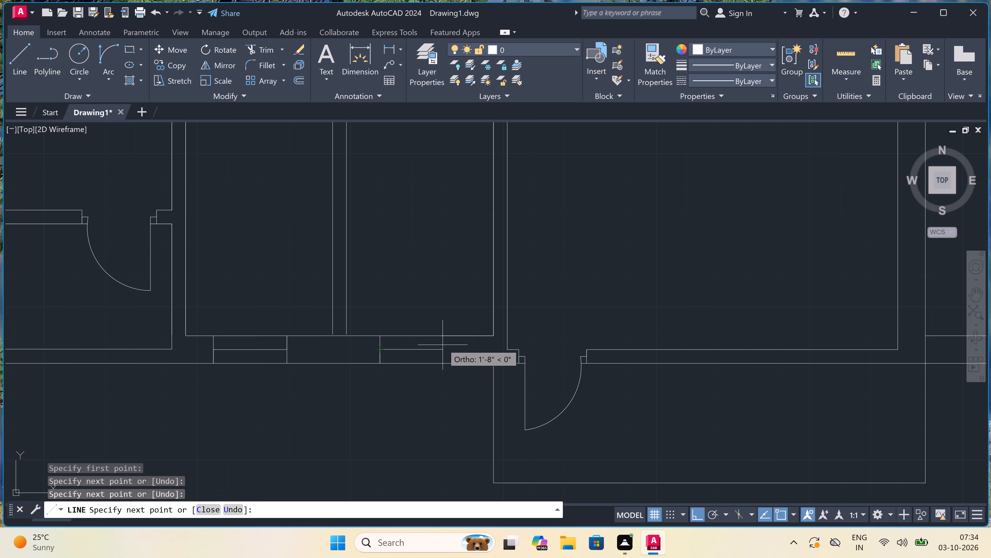
text(2')
key(space)
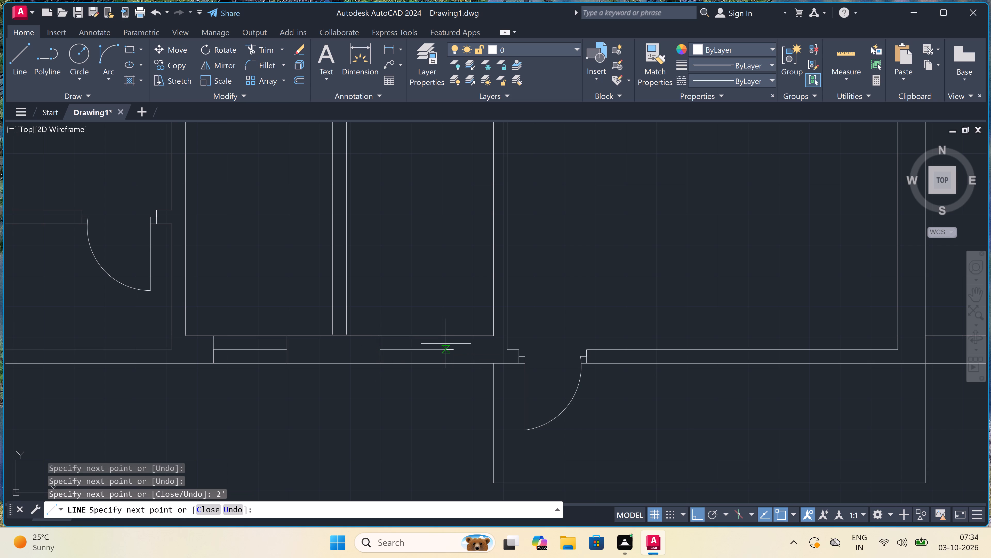
click(451, 333)
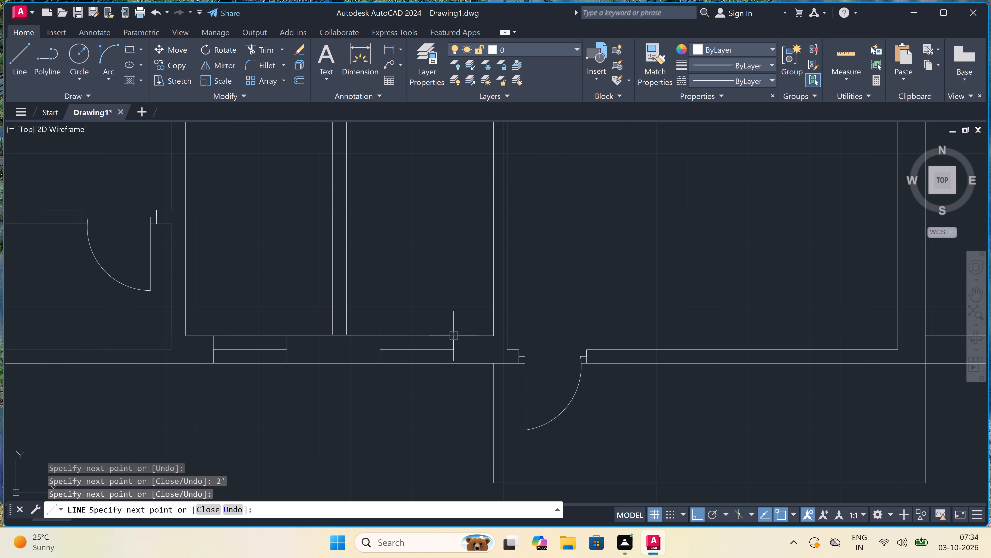
click(450, 360)
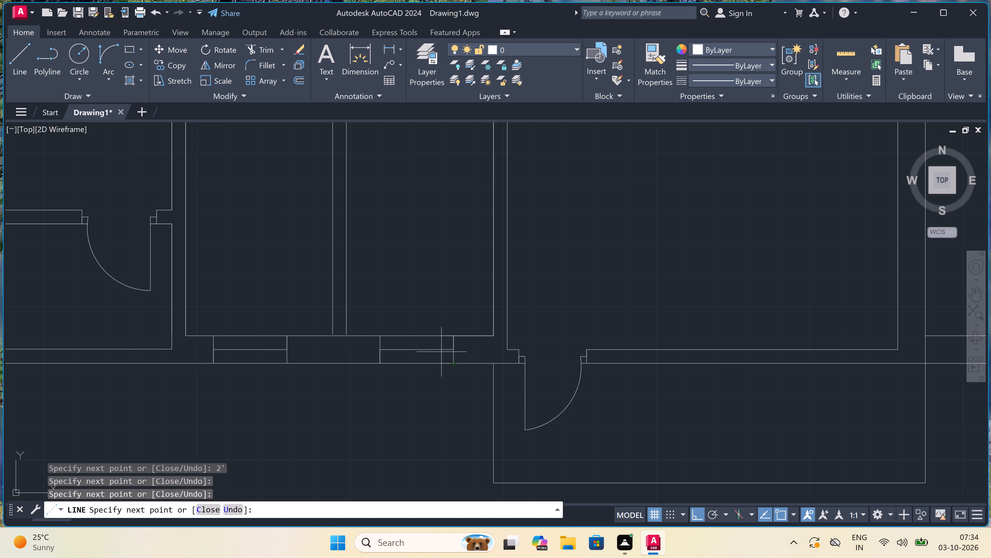
key(Escape)
Draw a 5' window in the outer west wall of the room with the east-side door, with end lines and a centre line.
scroll(354, 322, down, 4)
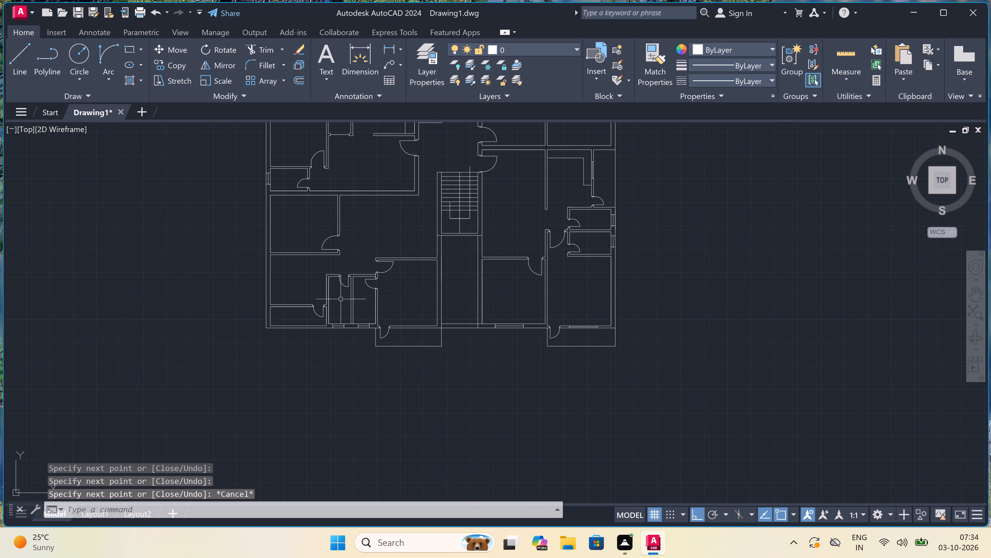
scroll(276, 194, up, 2)
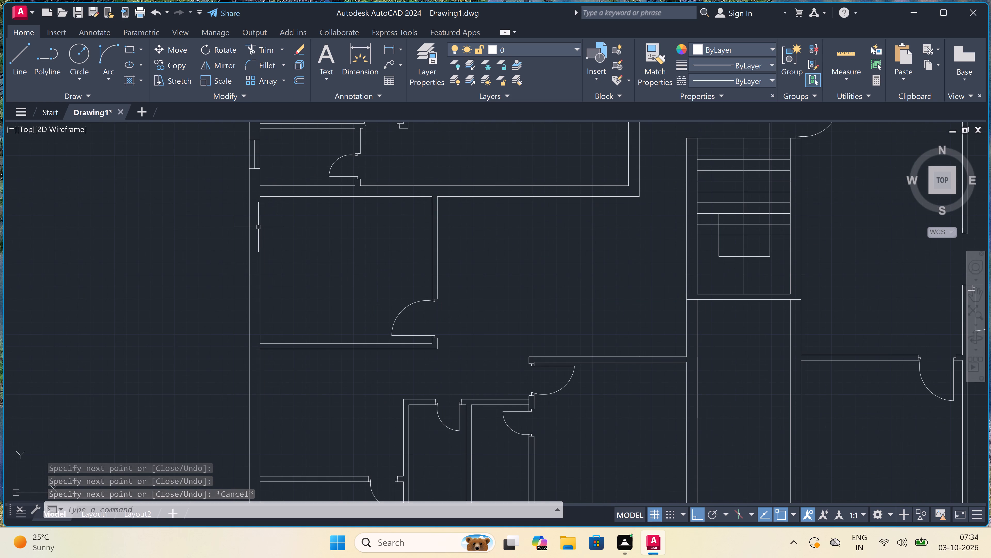
key(space)
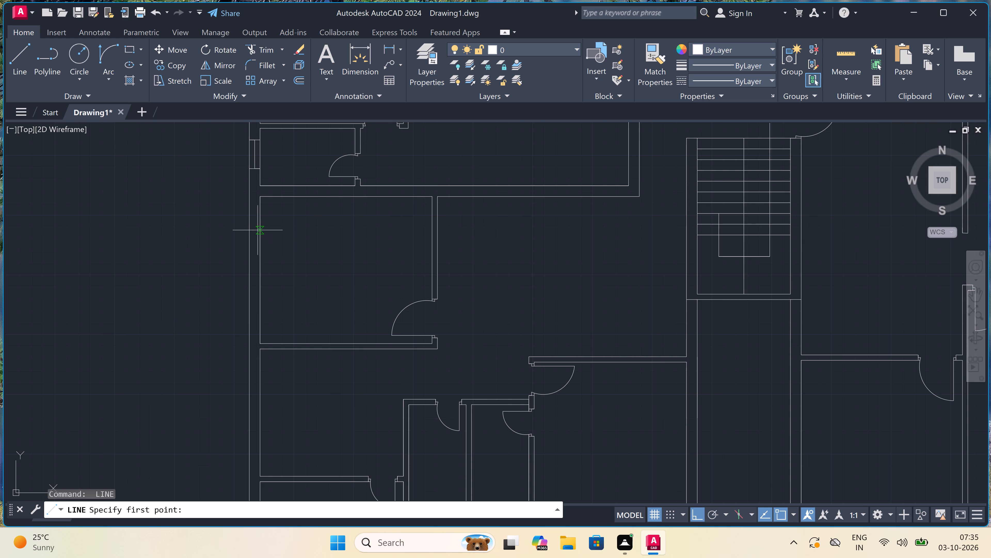
click(257, 224)
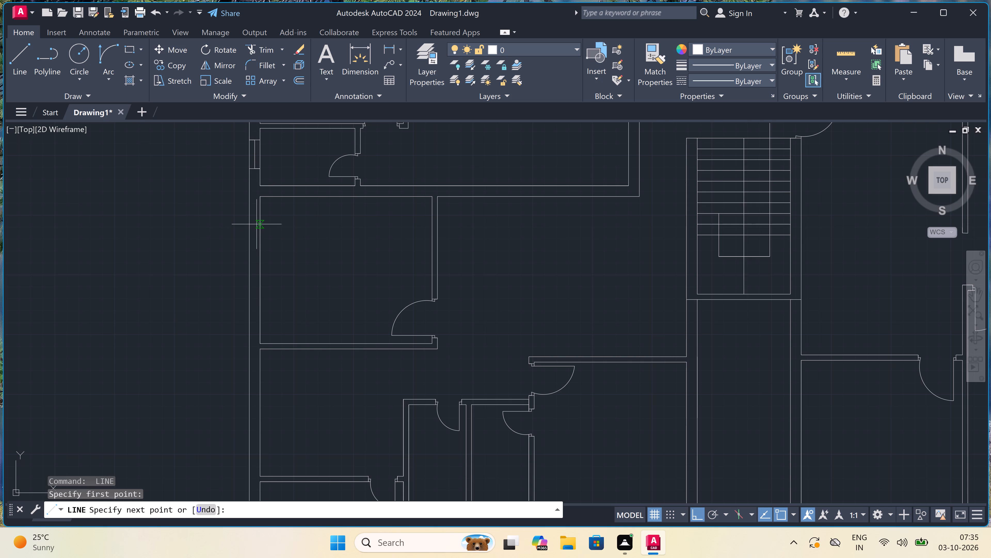
click(236, 219)
scroll(238, 219, up, 3)
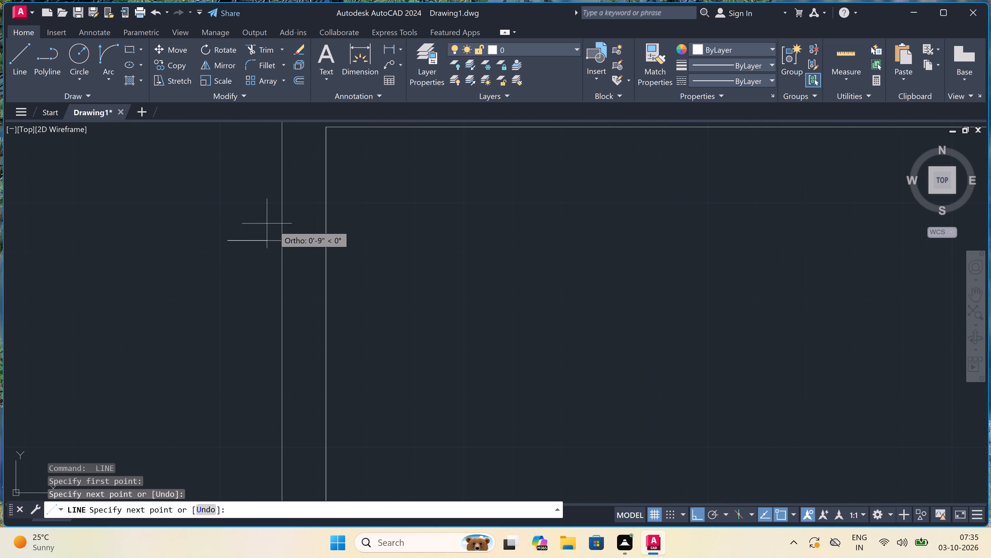
key(ctrl+z)
scroll(244, 210, up, 3)
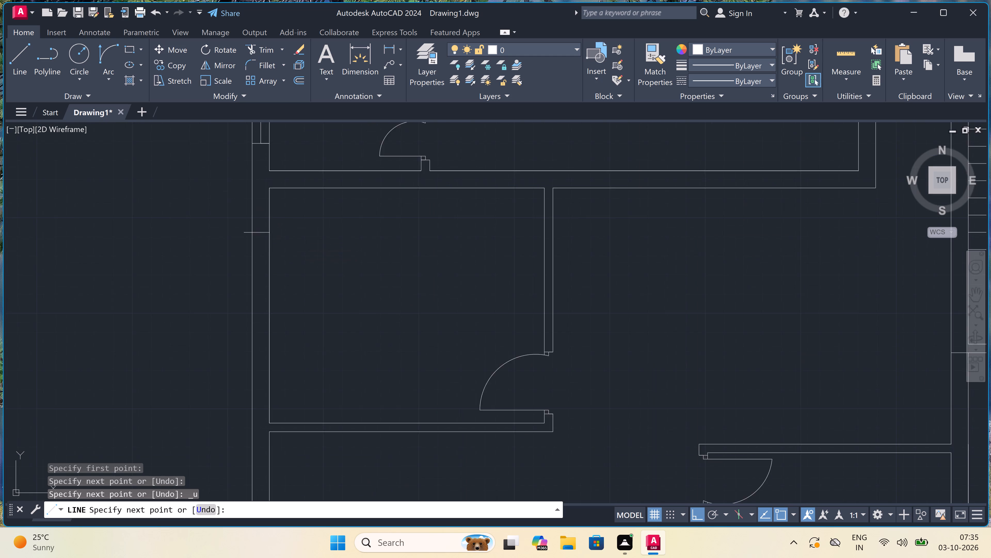
click(264, 265)
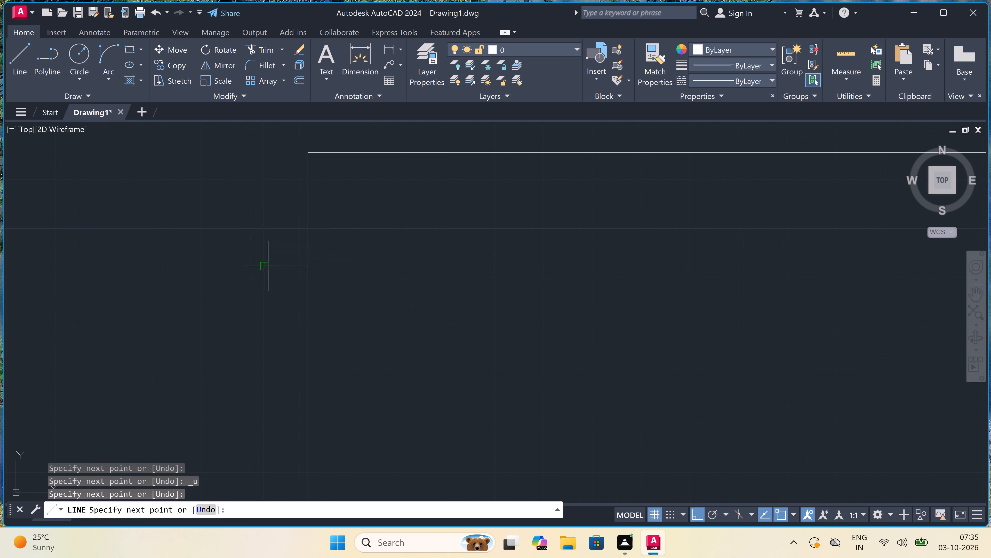
click(285, 267)
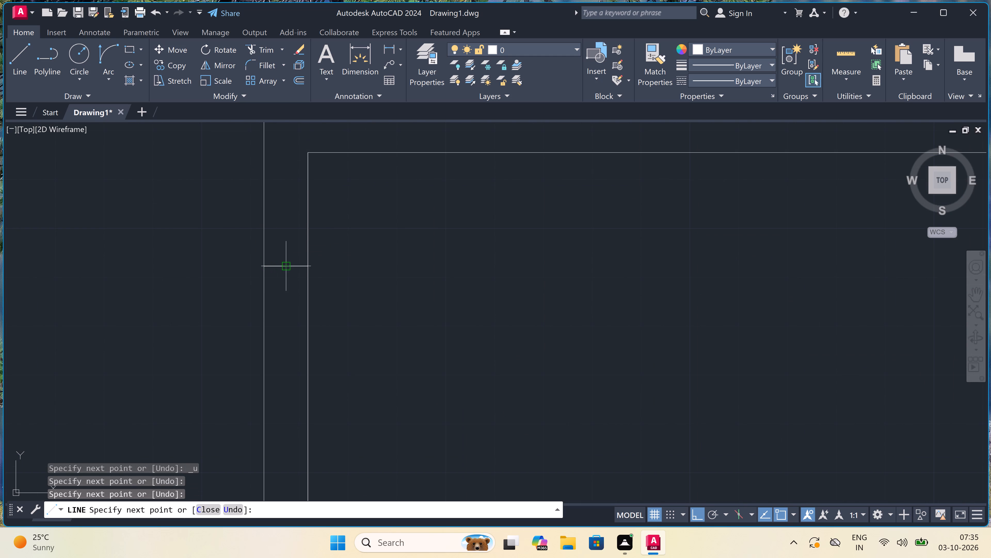
text(5')
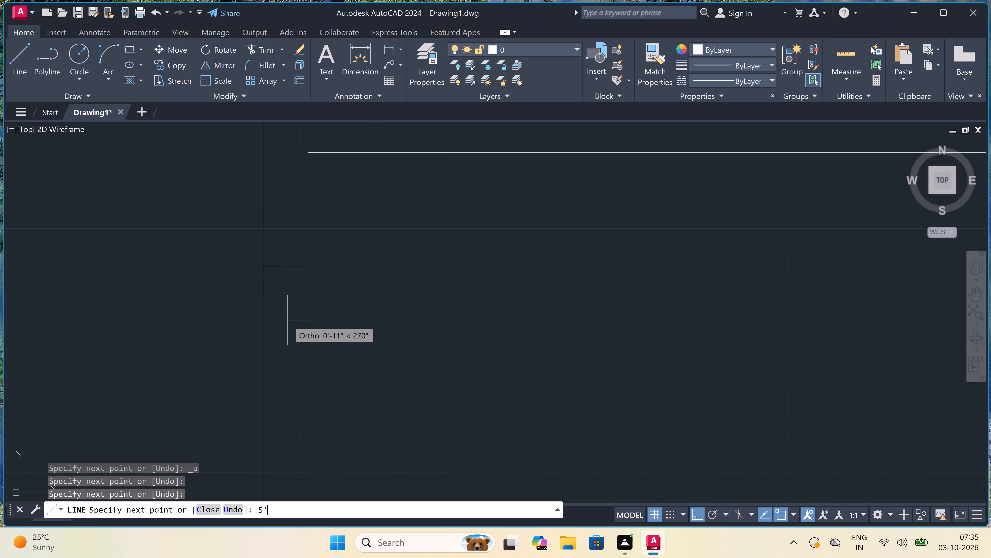
key(space)
scroll(287, 320, down, 4)
scroll(279, 372, up, 2)
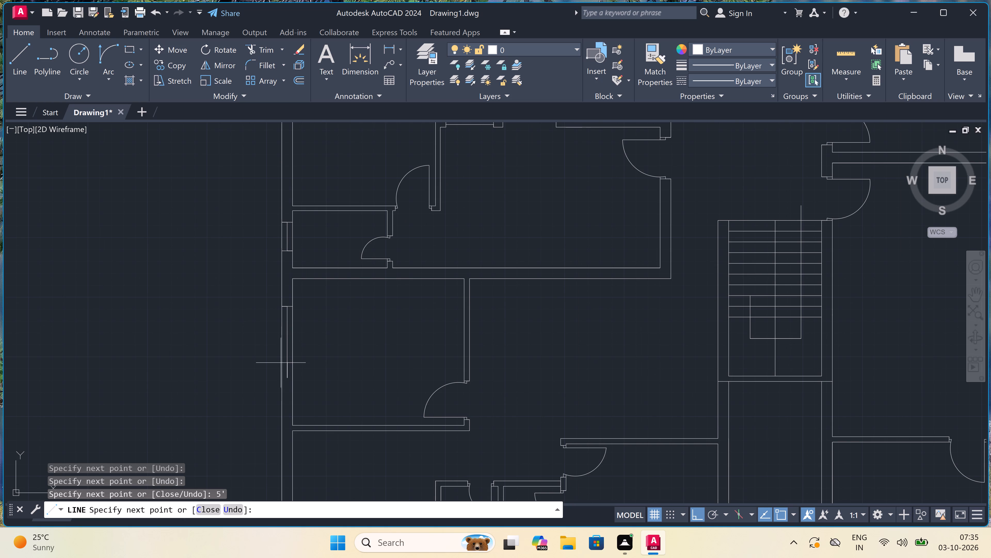
scroll(279, 371, up, 1)
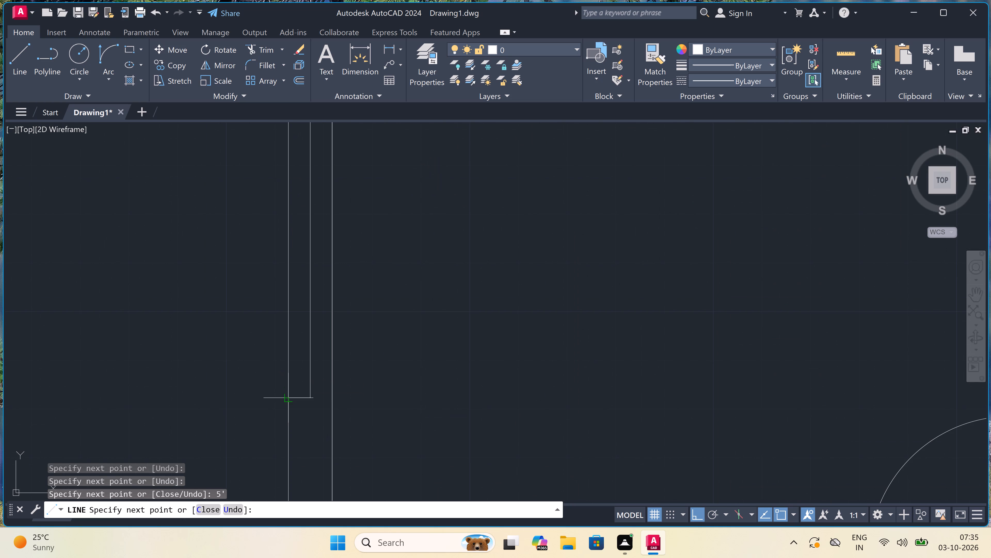
click(291, 398)
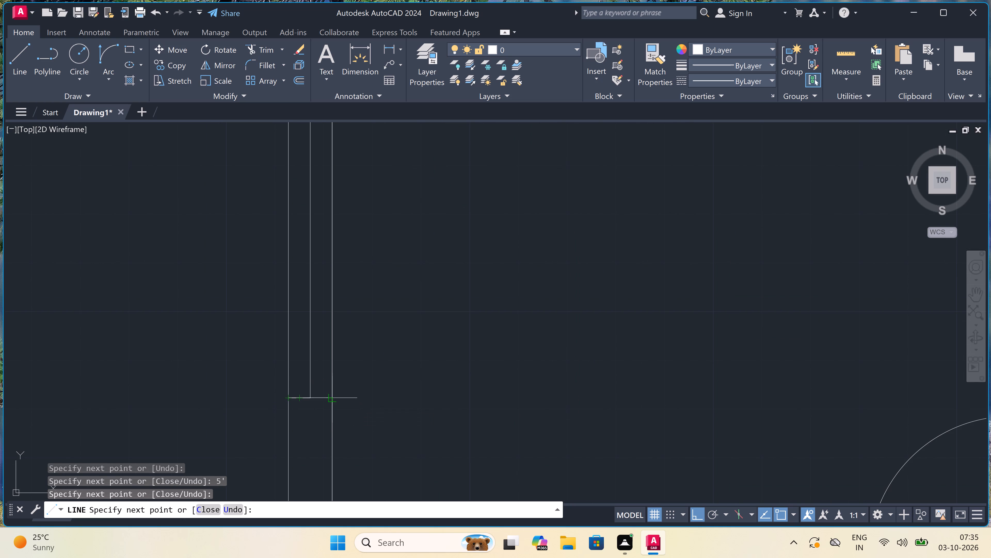
click(332, 398)
key(Escape)
Draw a 5' window in the south wall of the western balcony room, east of the balcony door, with end and centre lines.
scroll(331, 353, down, 2)
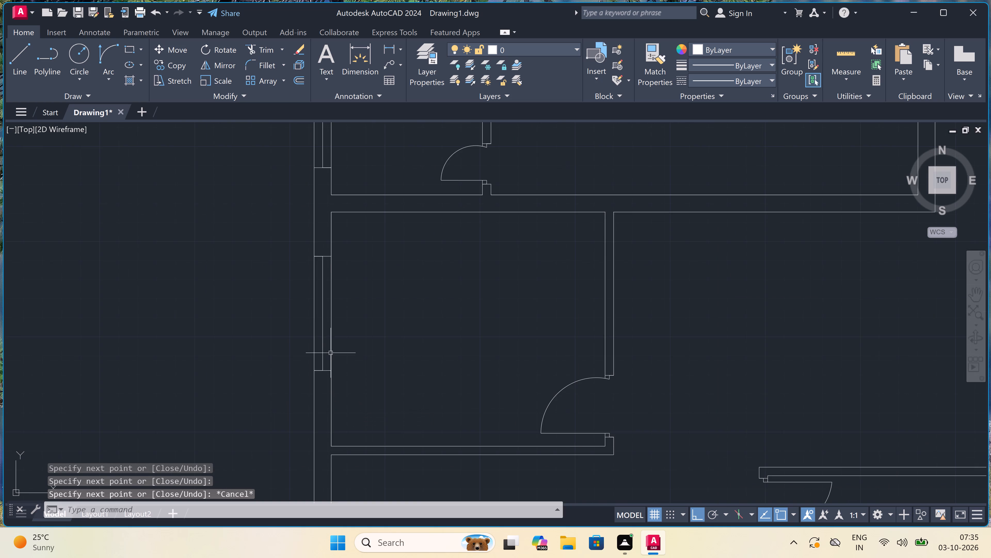
scroll(331, 353, down, 3)
scroll(349, 327, down, 2)
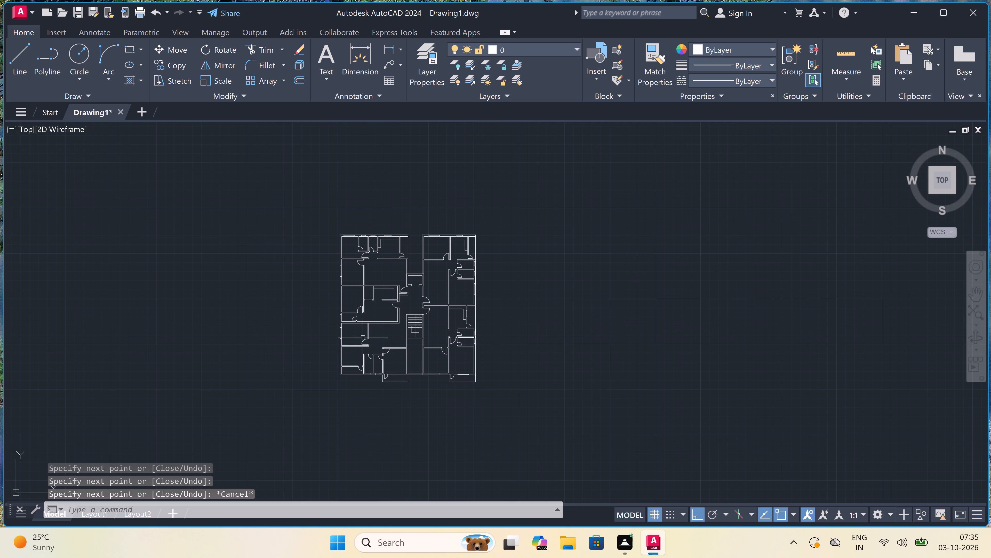
scroll(387, 373, up, 3)
key(space)
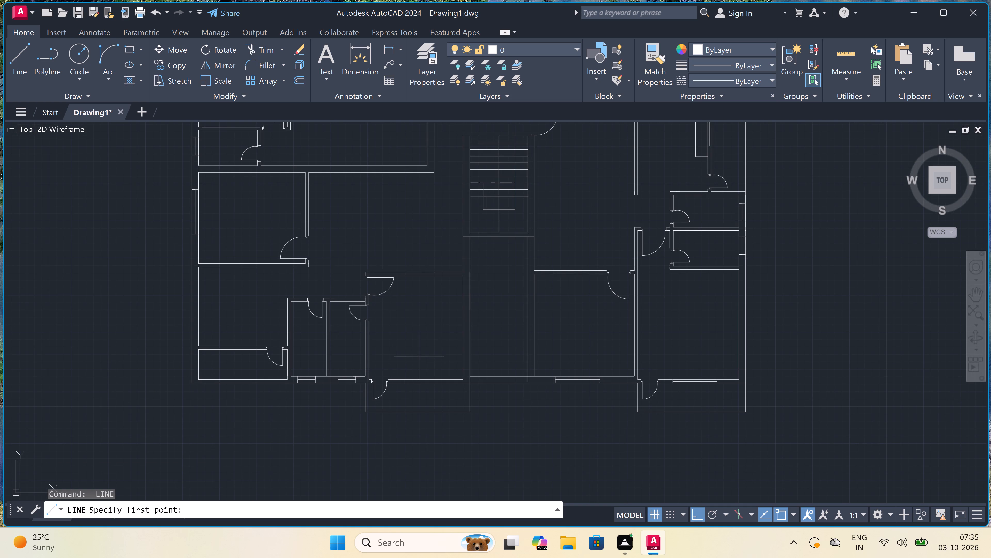
scroll(401, 378, up, 4)
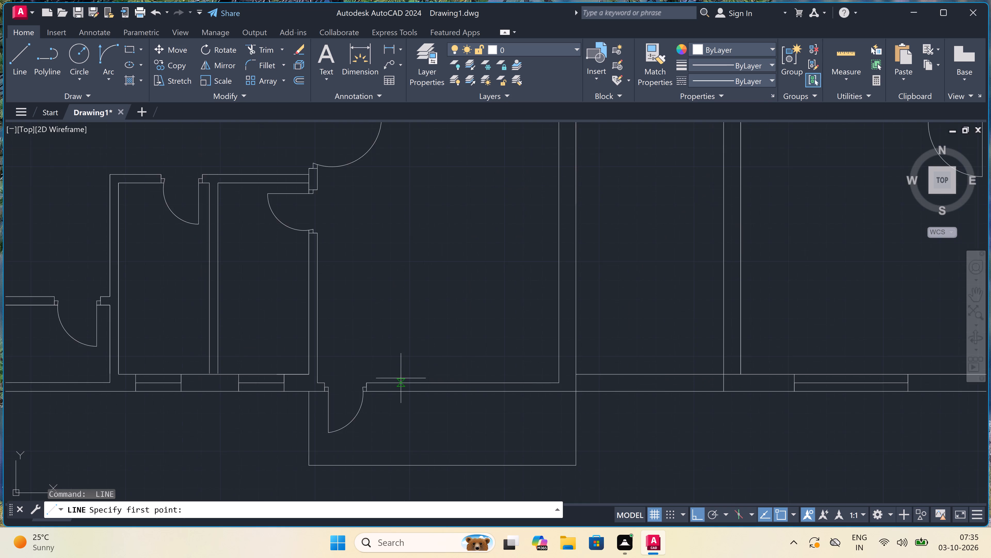
click(394, 391)
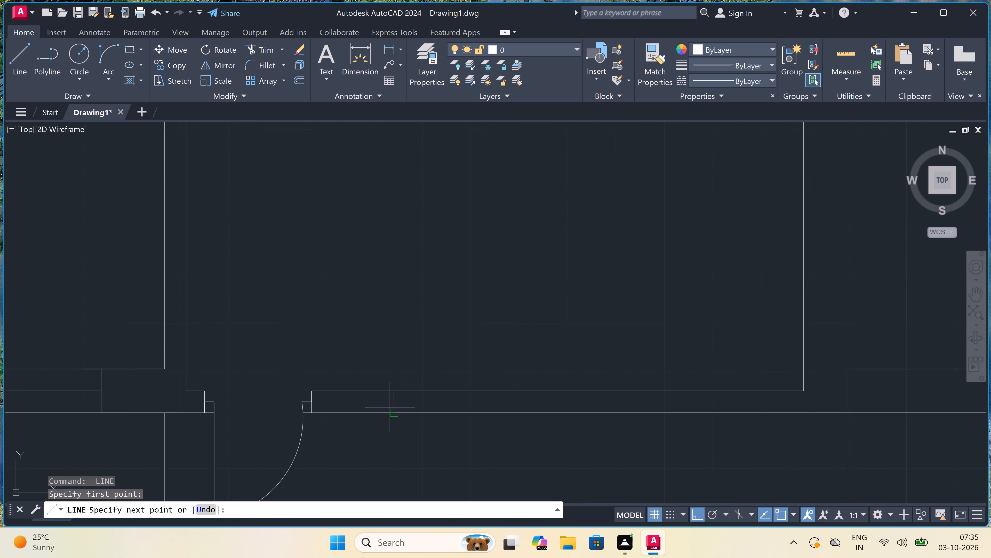
click(391, 412)
double_click(392, 404)
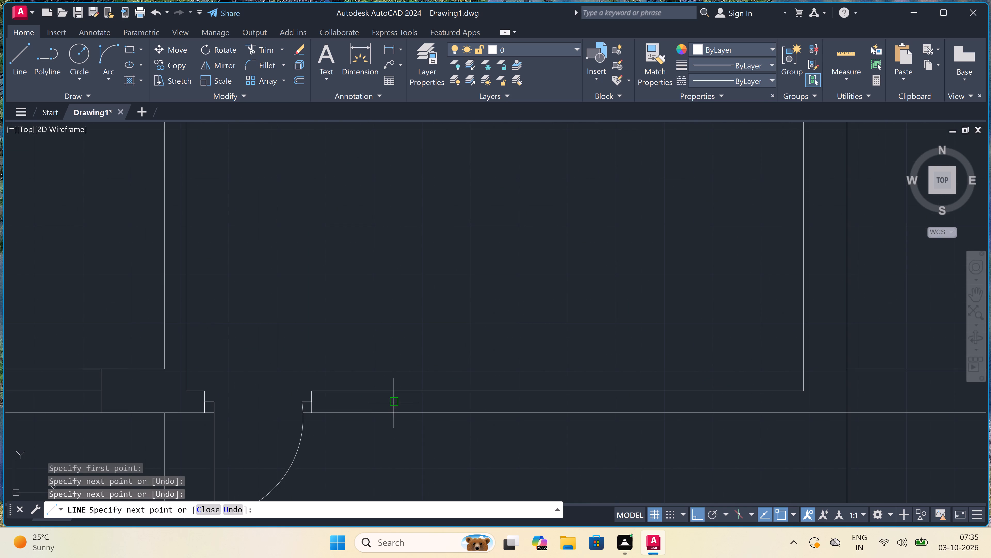
text(5')
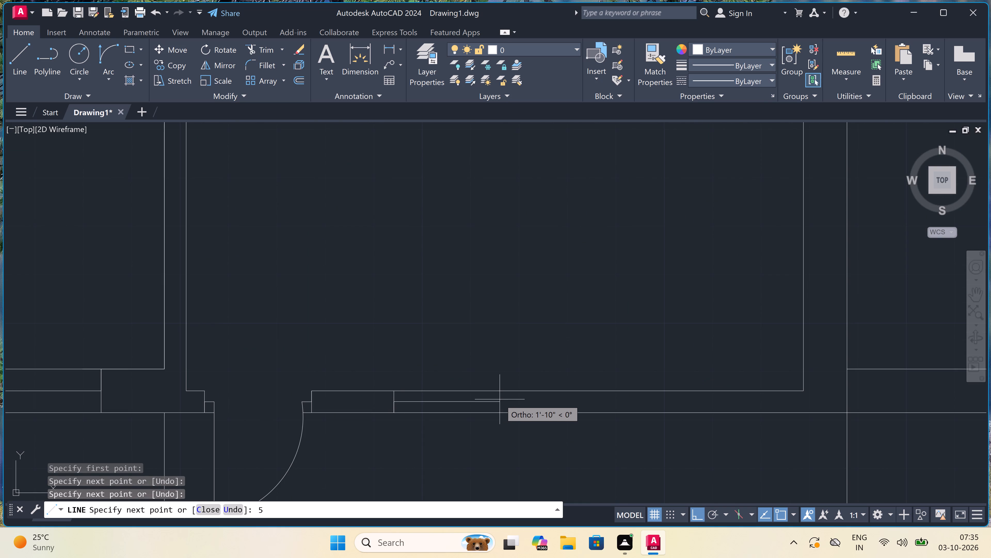
key(space)
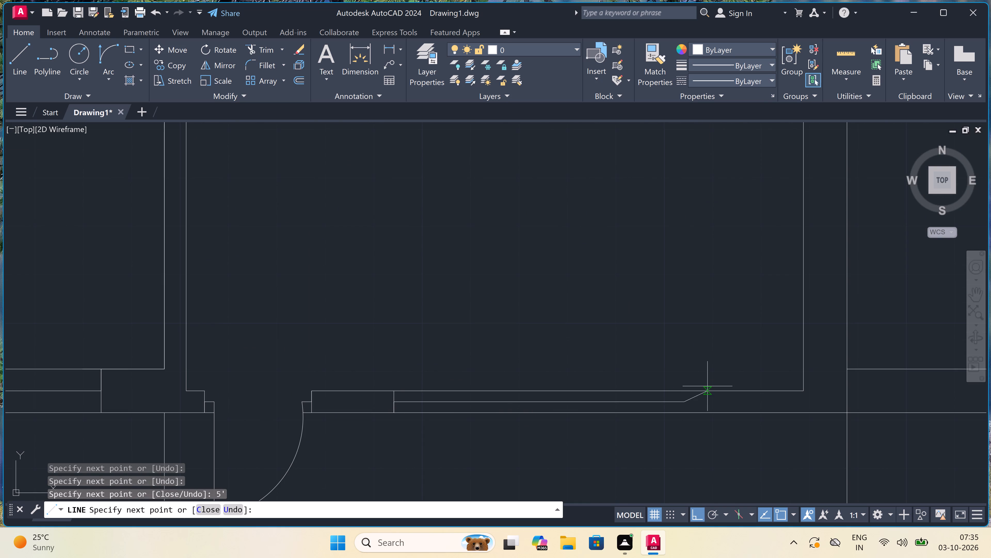
double_click(687, 390)
click(688, 419)
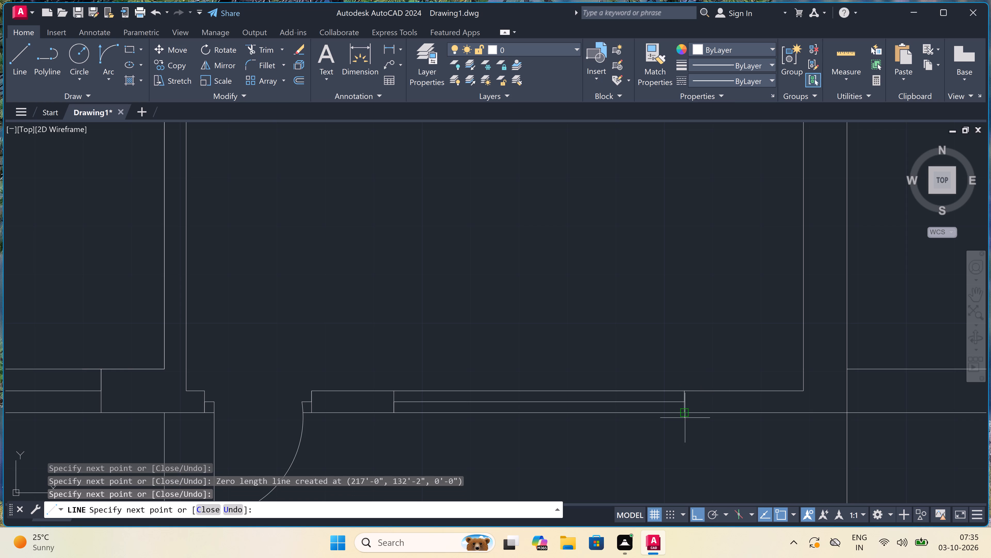
key(Escape)
scroll(439, 390, down, 5)
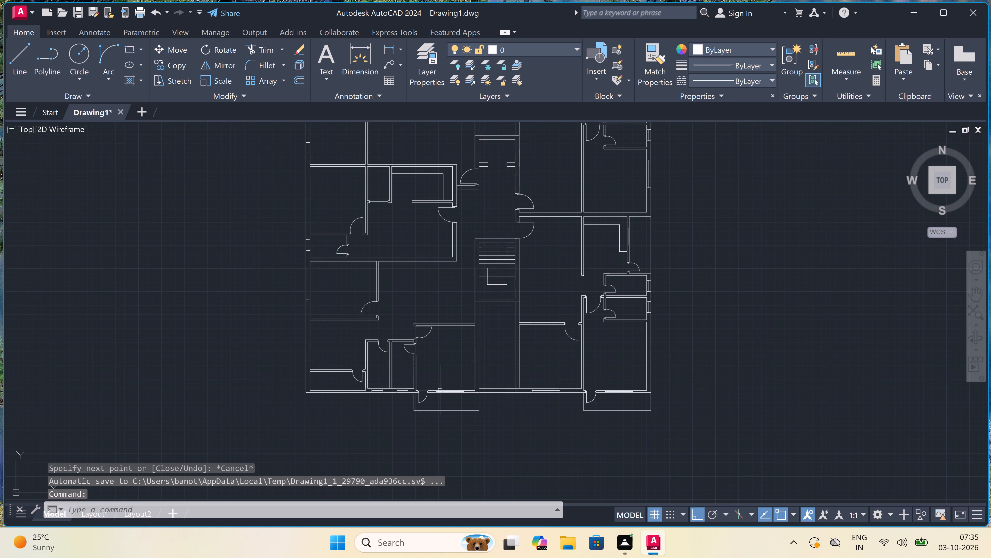
Draw a 9" thick wall from the staircase's northwest corner west to the adjacent room's wall, closing the passage.
scroll(366, 254, up, 2)
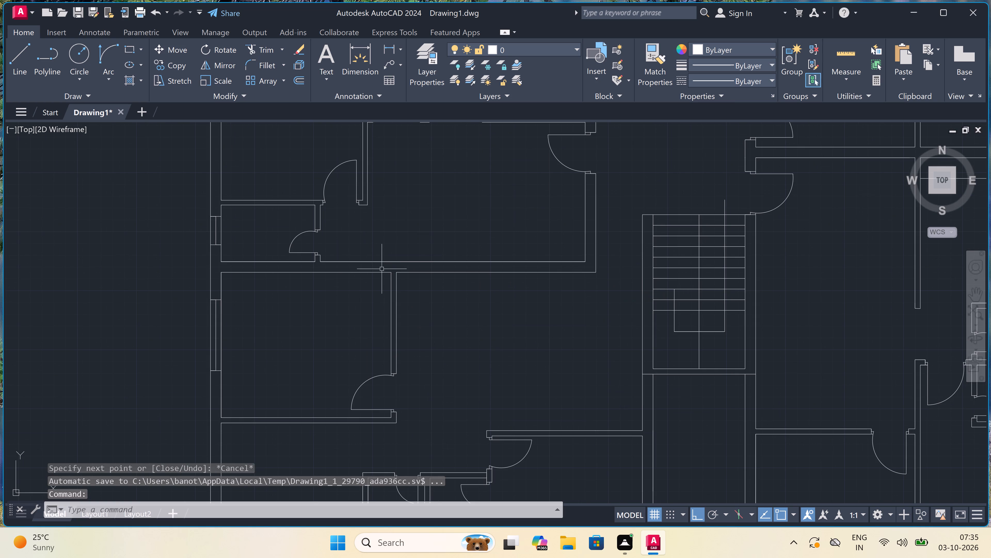
scroll(486, 301, down, 1)
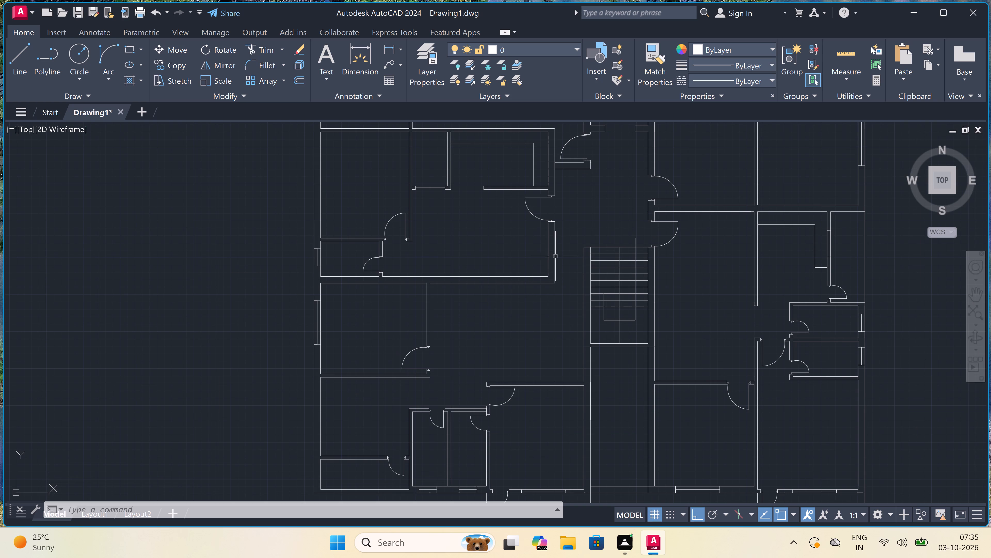
scroll(561, 256, up, 1)
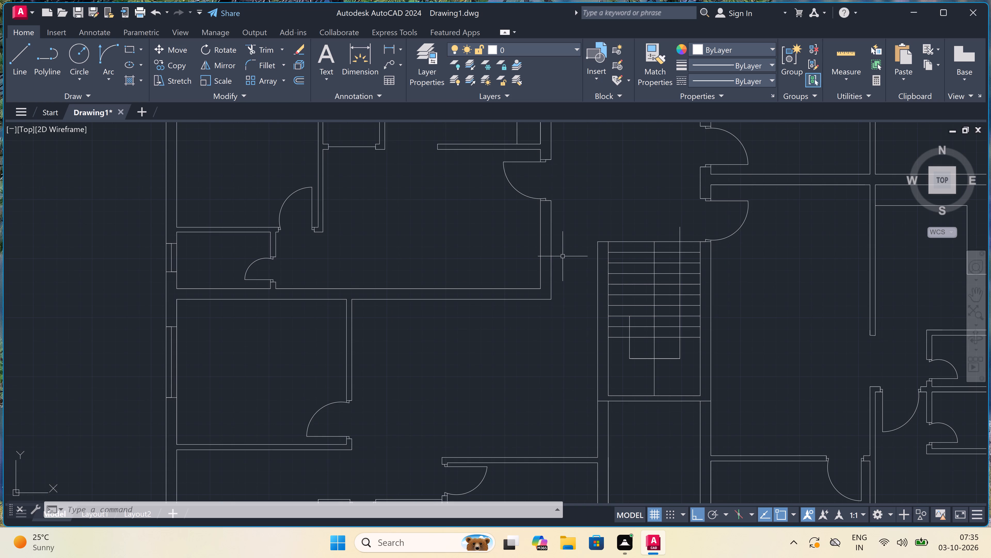
scroll(578, 247, up, 2)
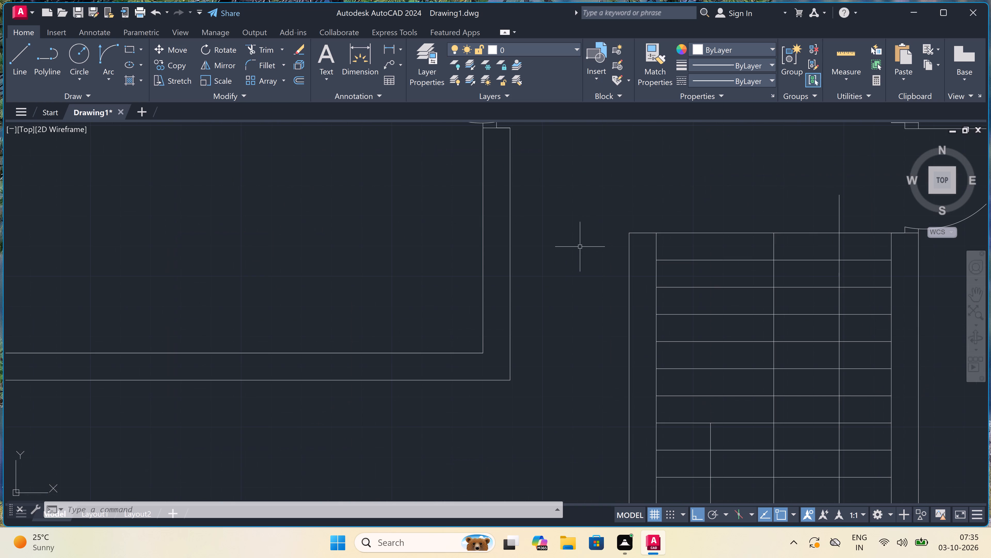
key(space)
double_click(632, 231)
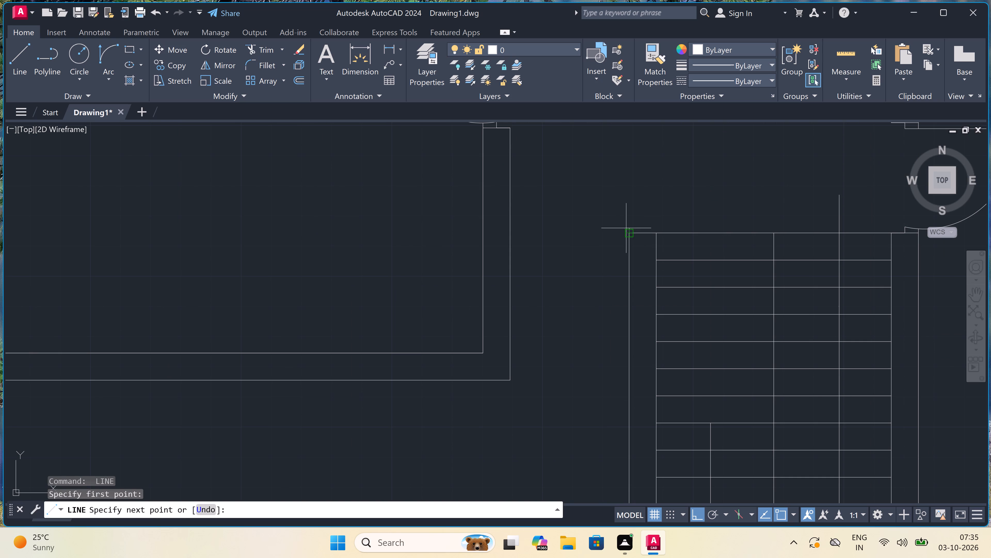
click(512, 231)
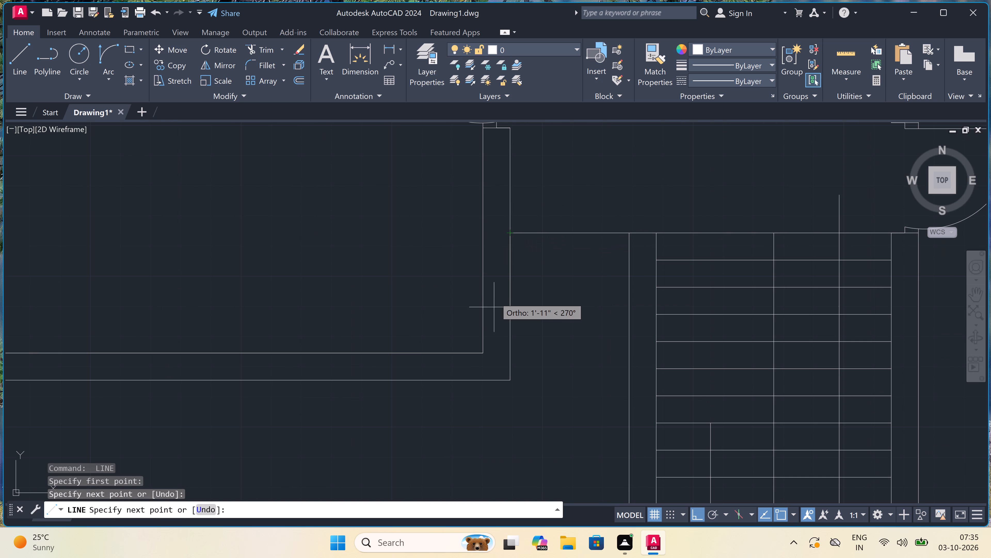
key(9)
key(shift+quotedbl)
key(space)
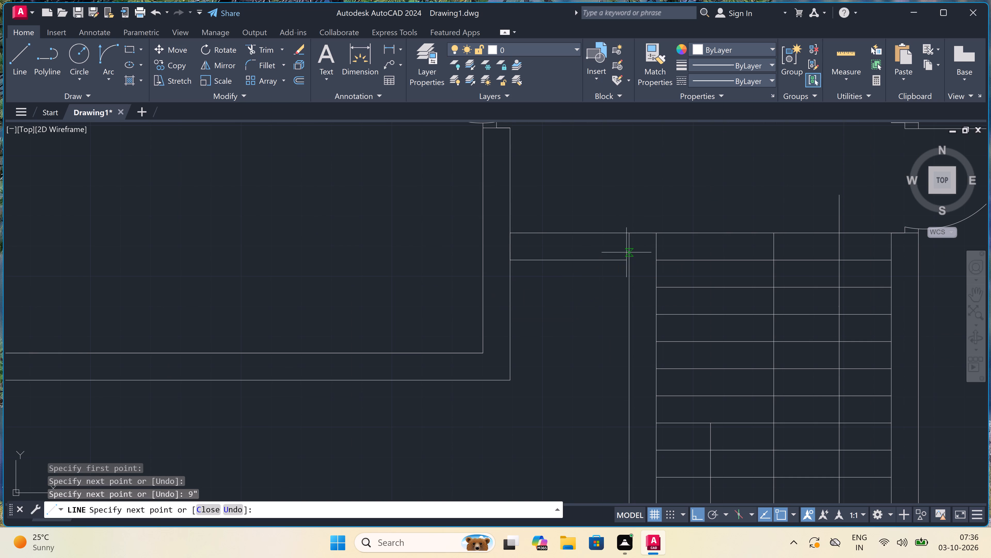
click(628, 258)
key(Escape)
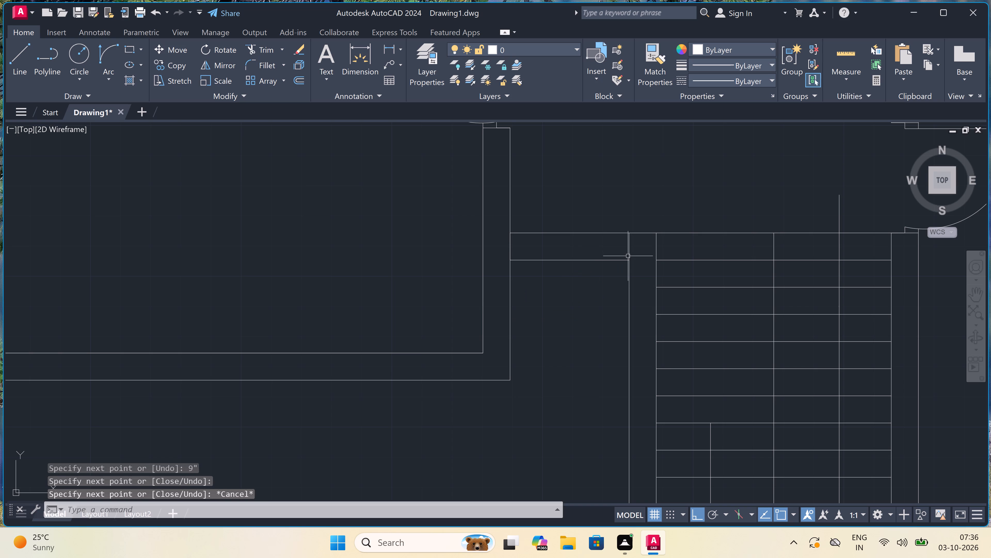
Draw the east door jamb in the new wall beside the staircase, with a 2" stop and a 3' door leaf running south.
scroll(628, 254, up, 1)
key(space)
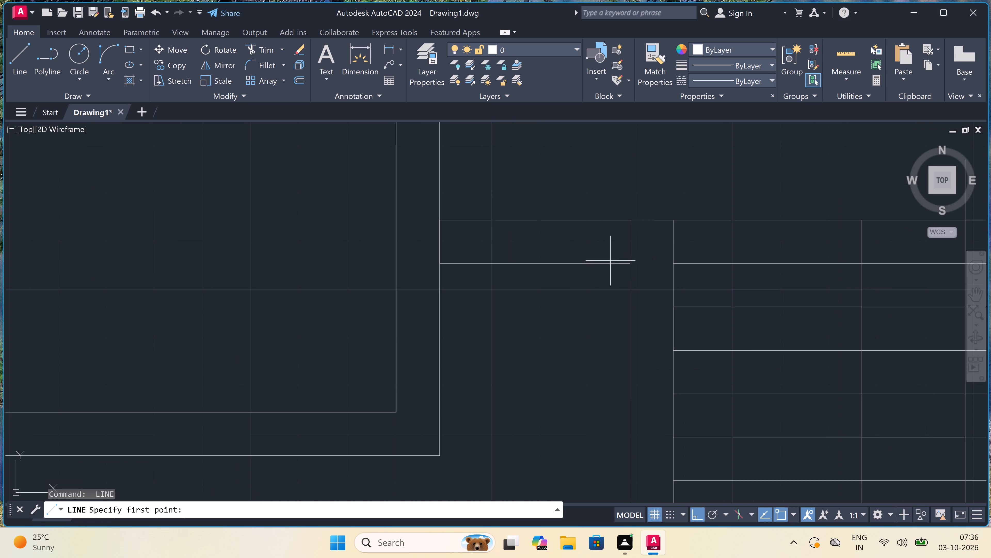
click(611, 261)
click(612, 219)
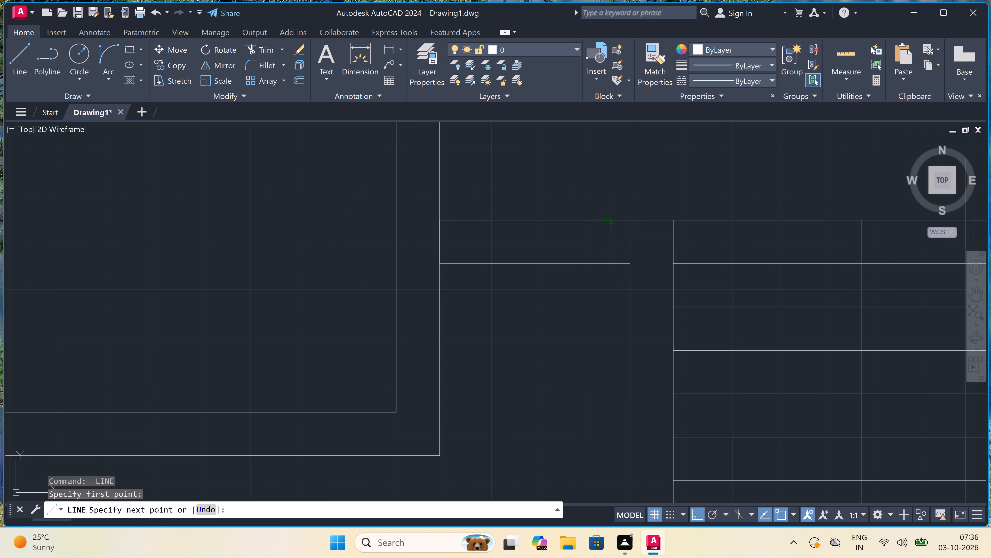
click(614, 241)
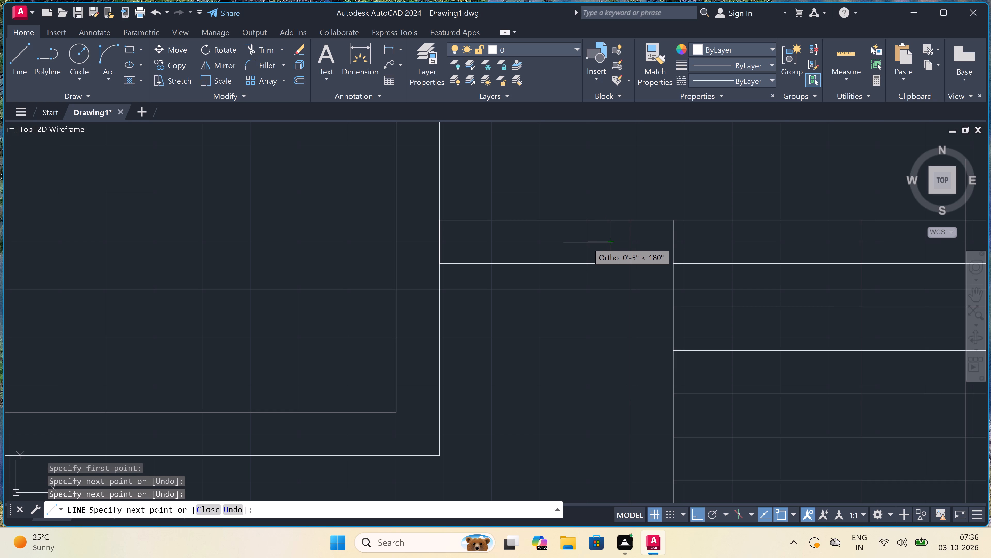
text(2")
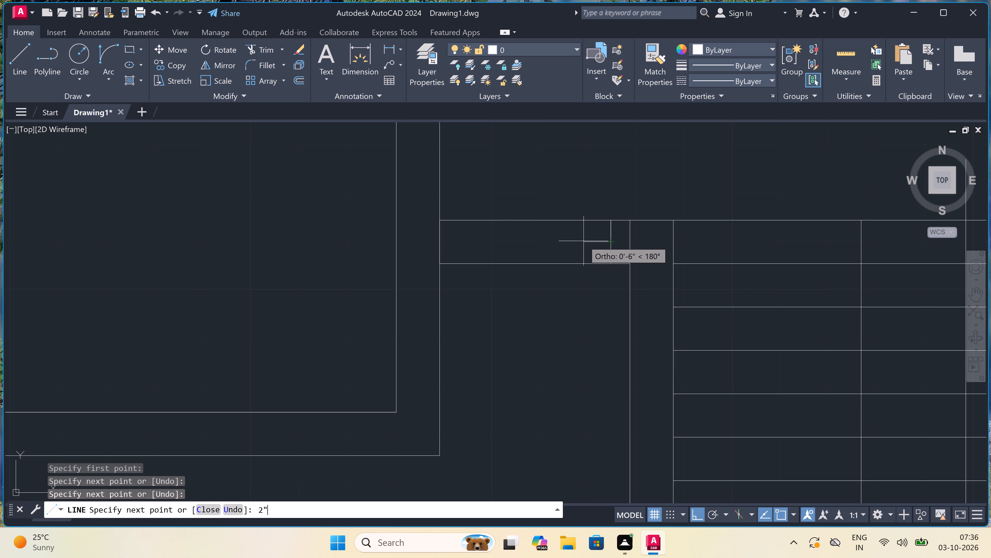
key(space)
text(3')
key(space)
key(Escape)
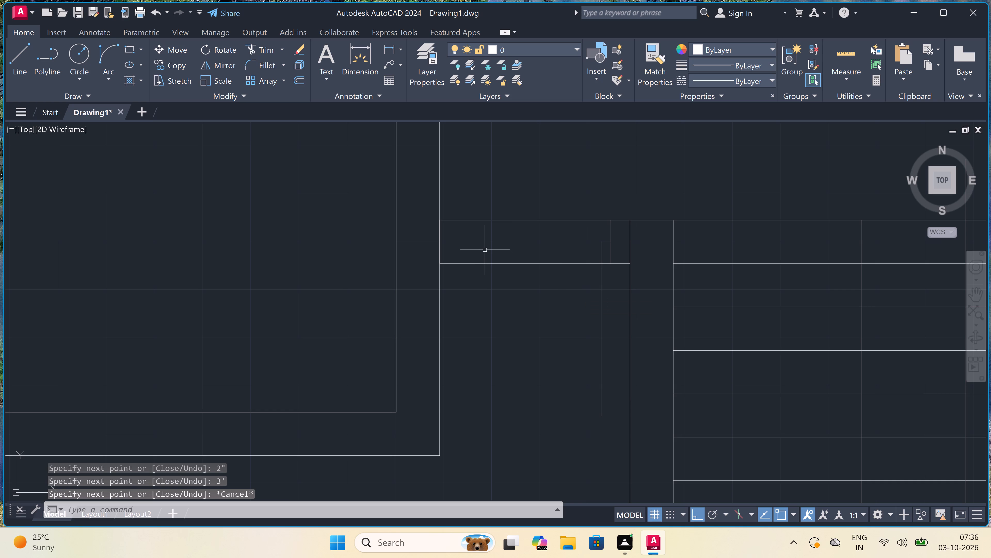
Draw the west door jamb across the new wall with a 2" stop facing the opening.
key(space)
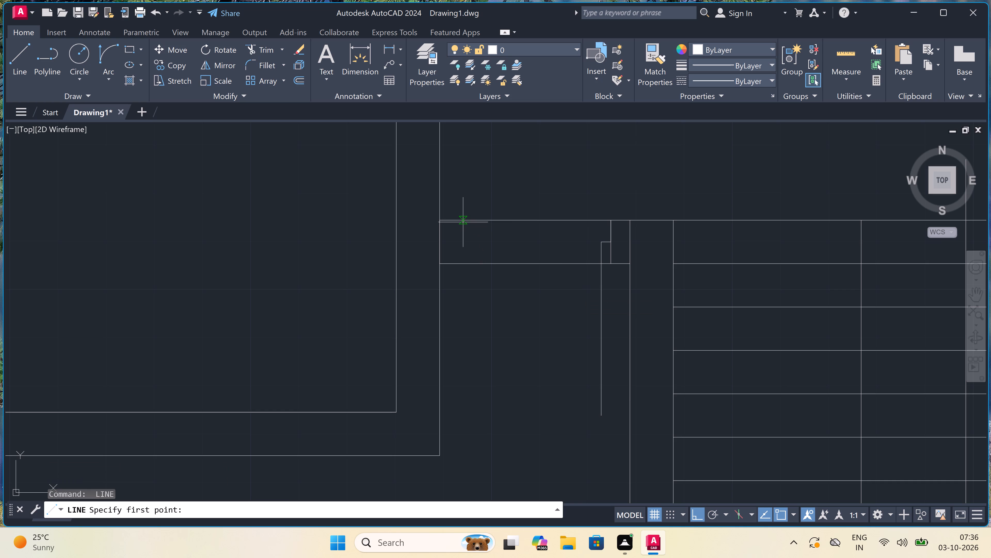
click(463, 221)
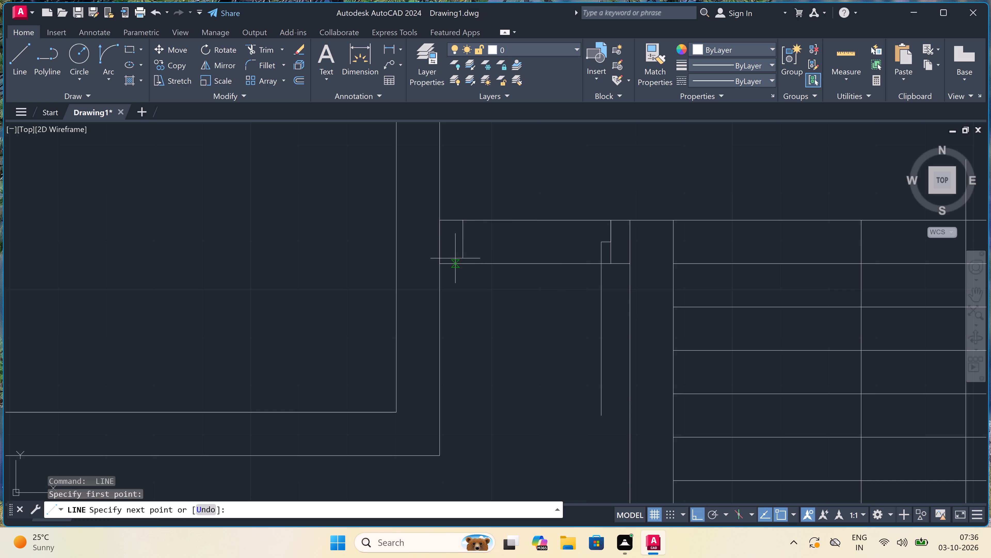
click(461, 263)
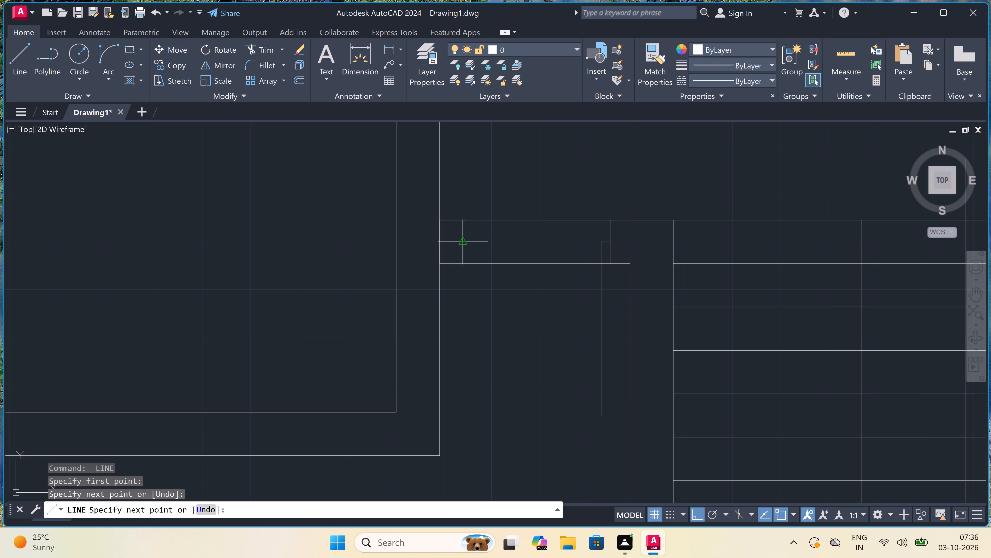
click(462, 244)
text(2")
key(space)
key(Escape)
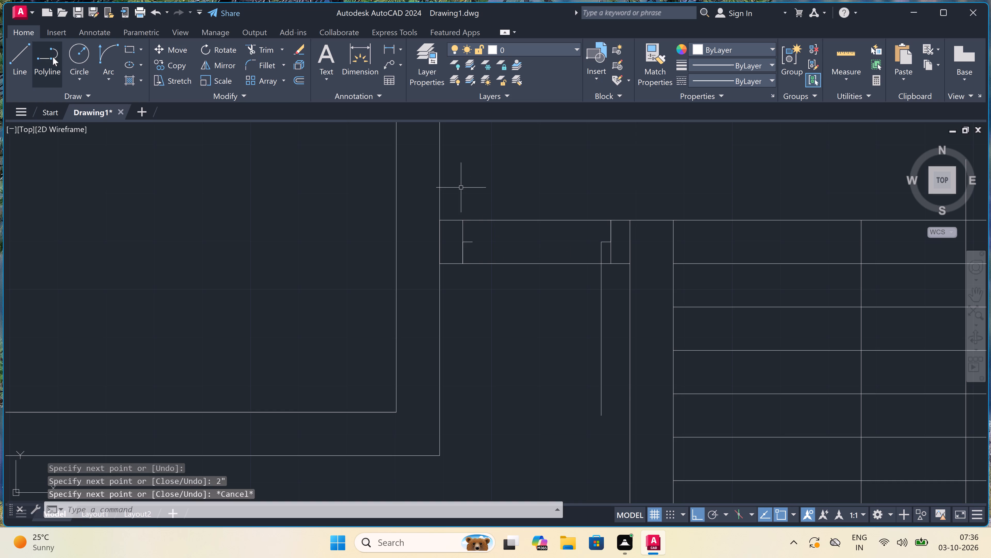
Draw the door swing arc from the end of the 3' leaf to the west jamb's stop.
click(104, 54)
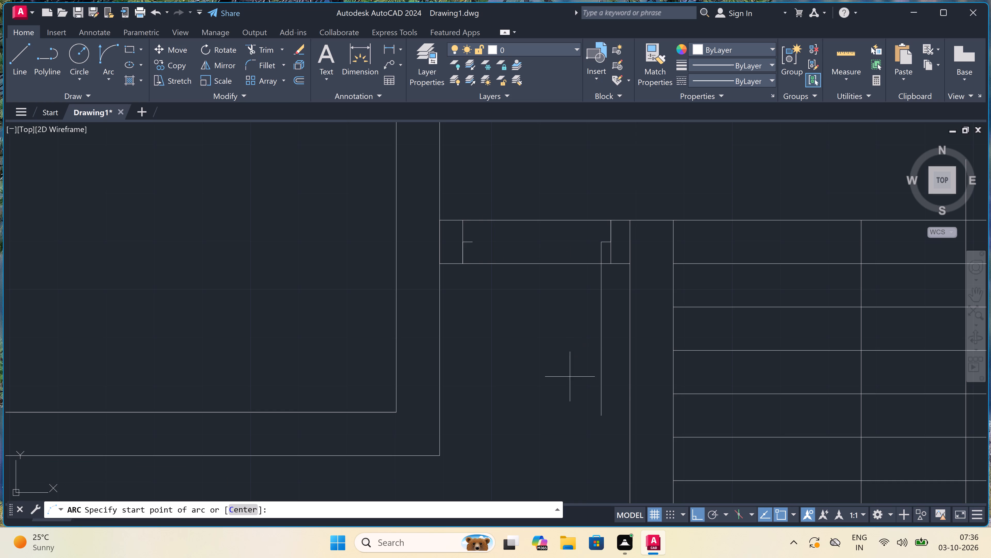
double_click(601, 409)
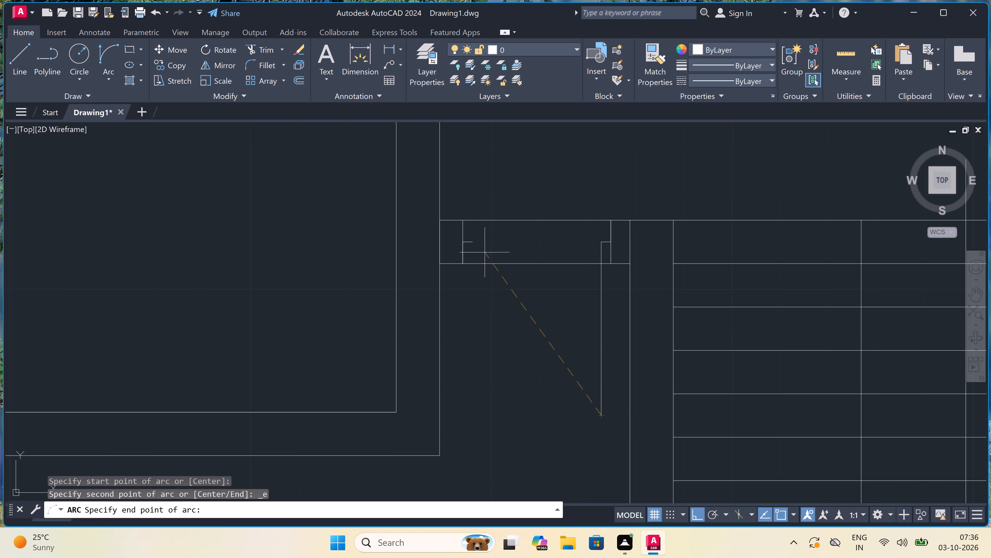
click(472, 239)
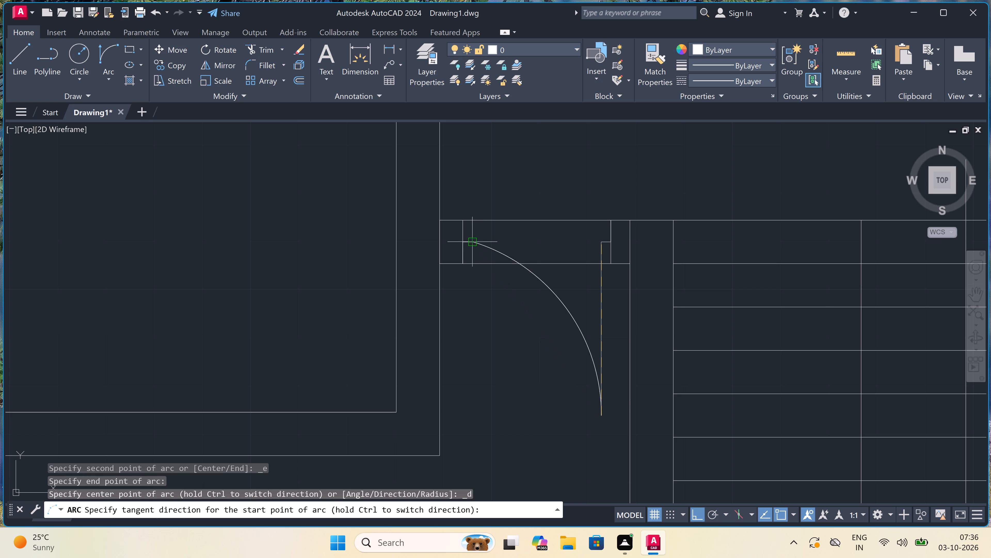
click(446, 337)
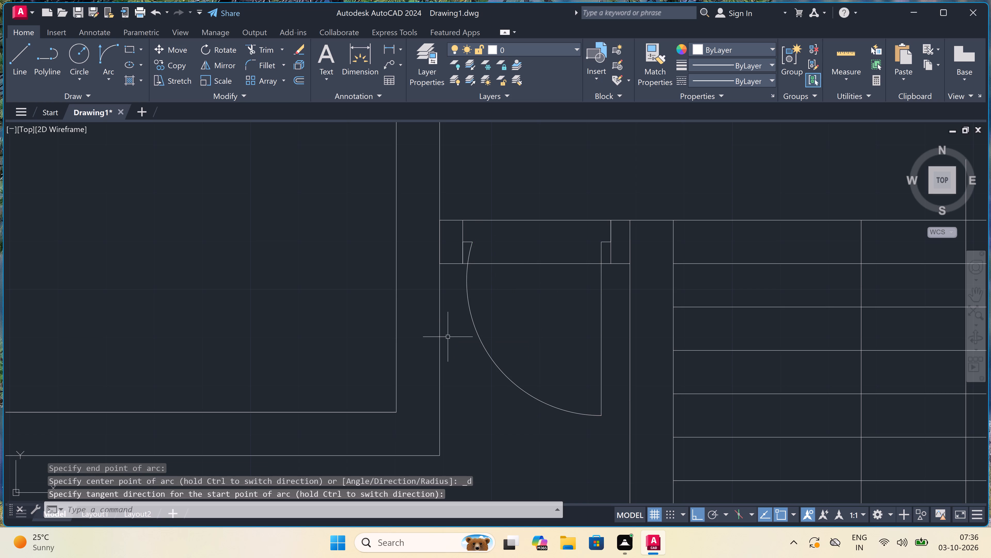
Trim the wall lines across the new door opening and the line crossing the junction with the staircase's west wall.
key(t)
key(r)
key(space)
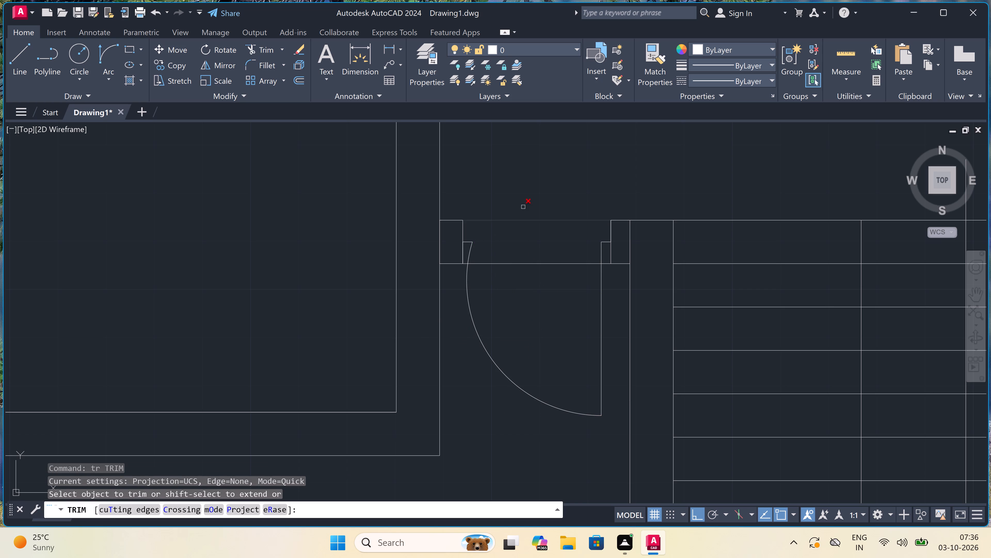
click(523, 206)
click(533, 341)
scroll(537, 324, down, 4)
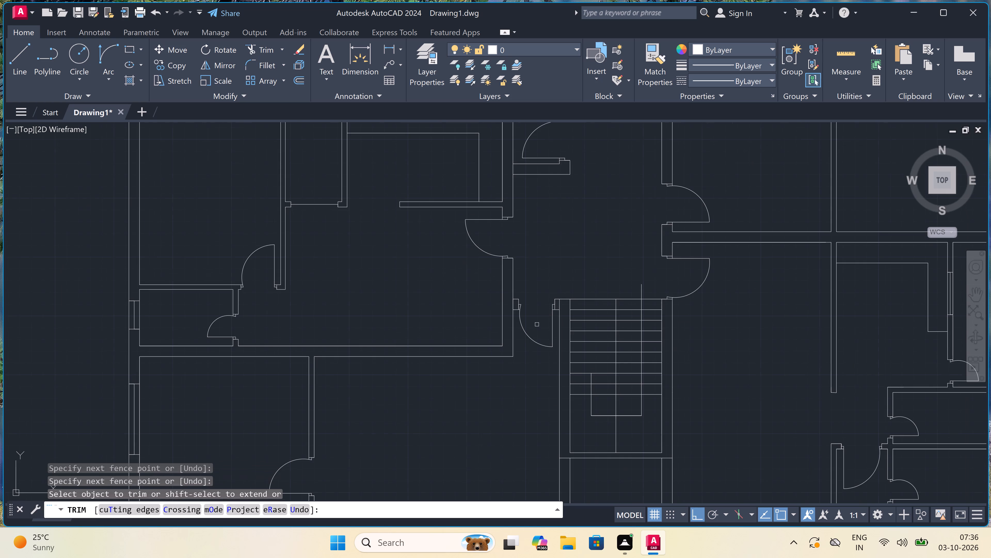
scroll(570, 310, up, 3)
click(517, 296)
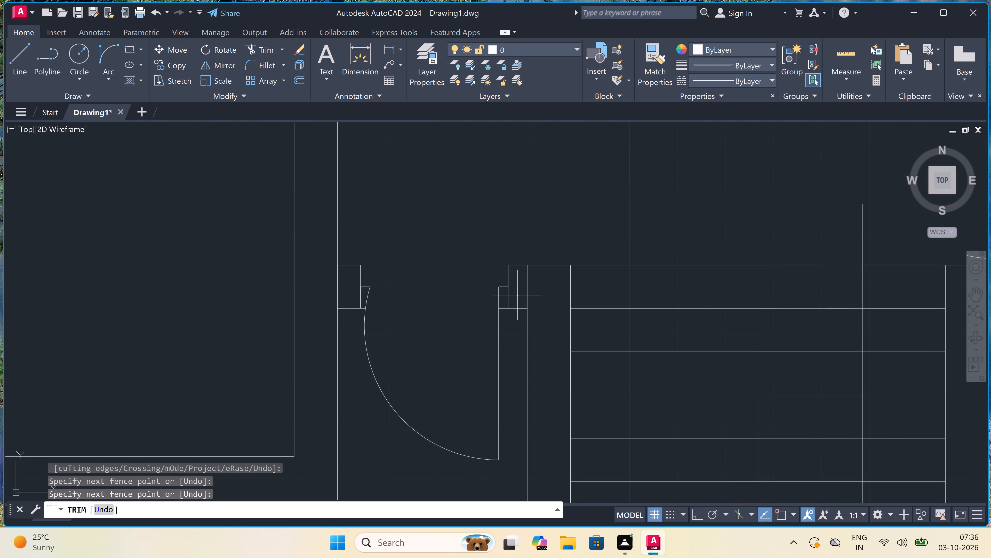
click(544, 285)
scroll(544, 286, down, 2)
scroll(544, 286, up, 2)
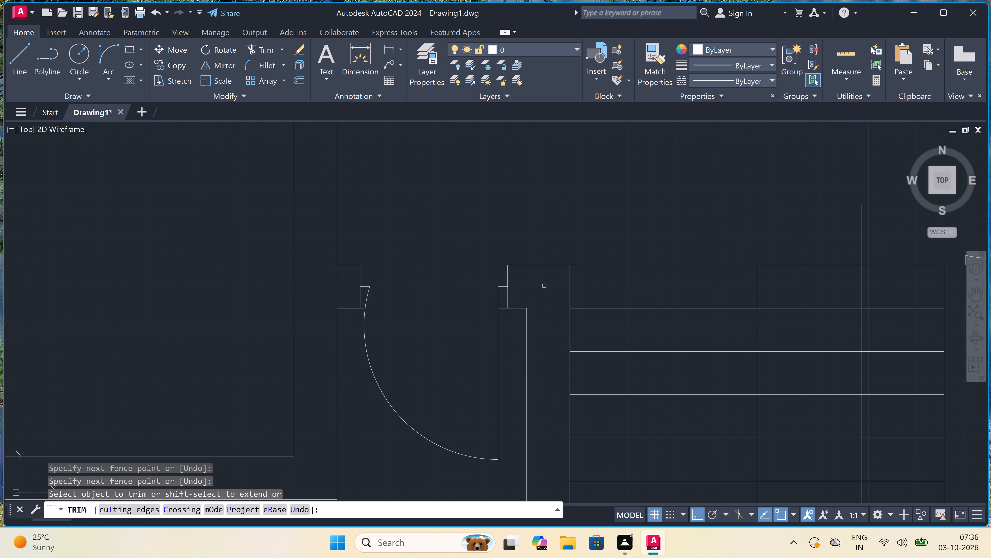
scroll(544, 286, down, 6)
scroll(521, 323, up, 2)
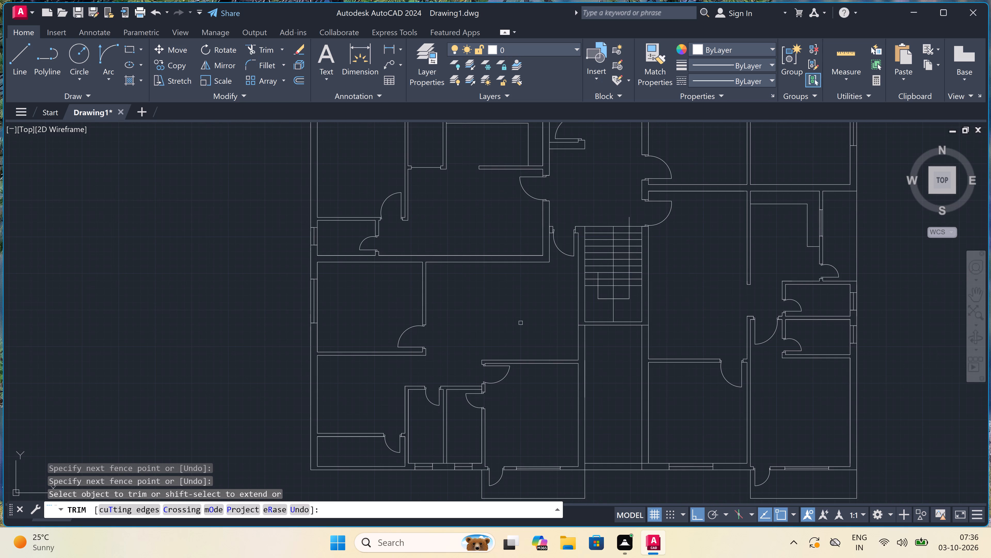
key(Escape)
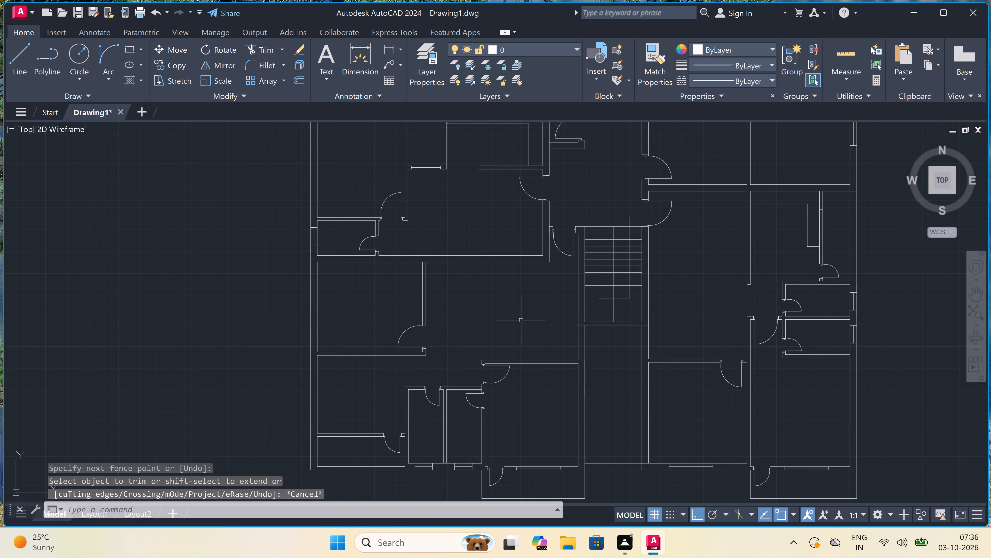
Draw an L-shaped counter outline in the southwest room, about 7'-4" along the west wall and about 4' east, closed to the north wall.
scroll(521, 319, down, 2)
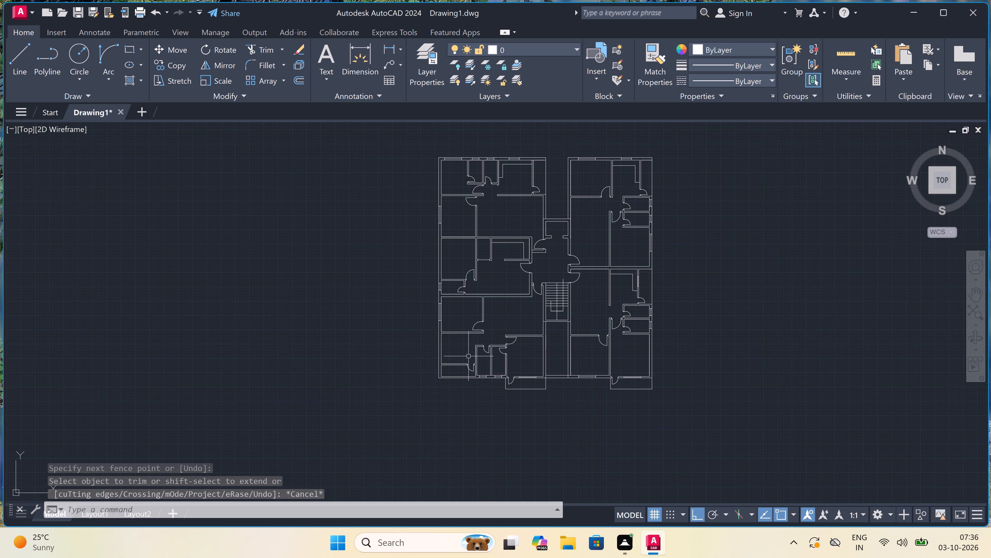
scroll(457, 350, up, 3)
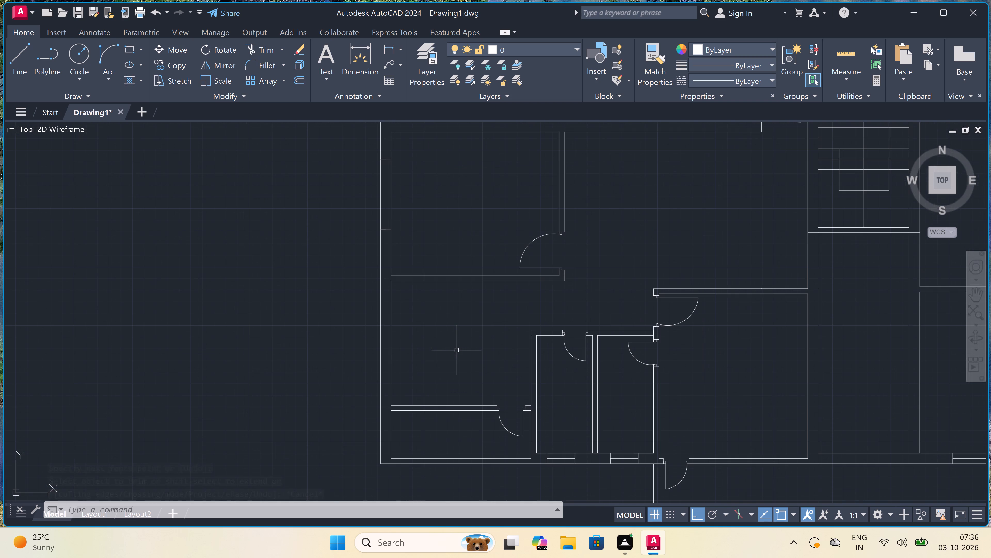
text(l)
key(space)
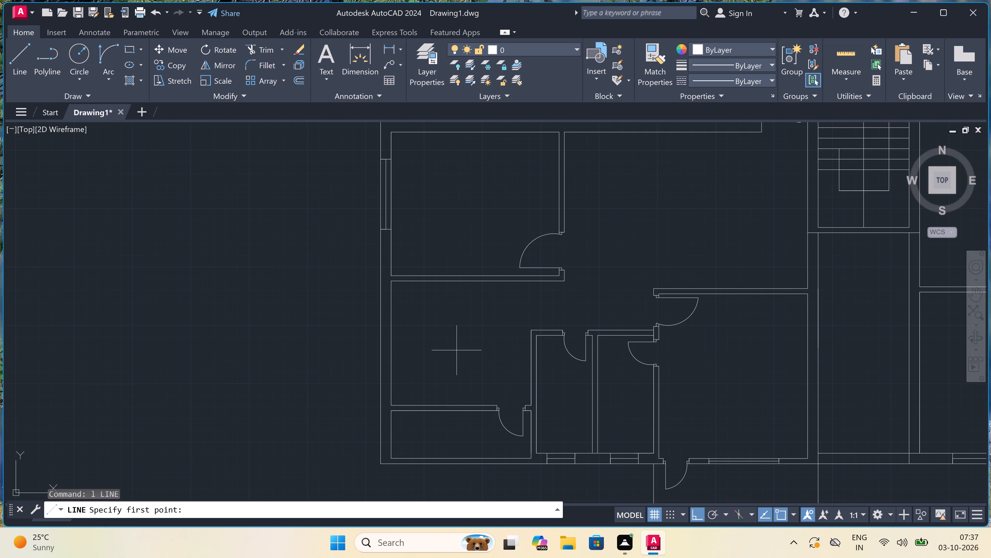
click(416, 402)
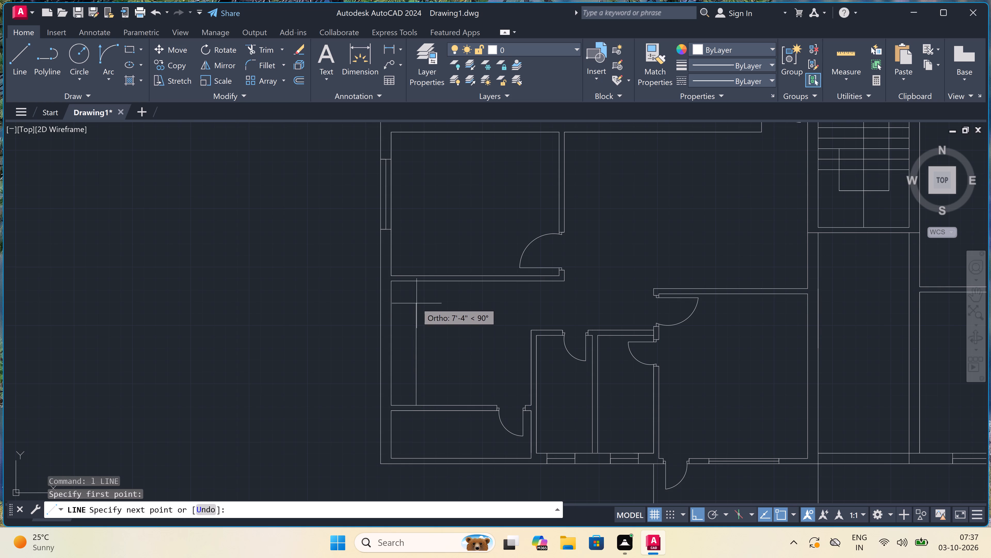
click(416, 302)
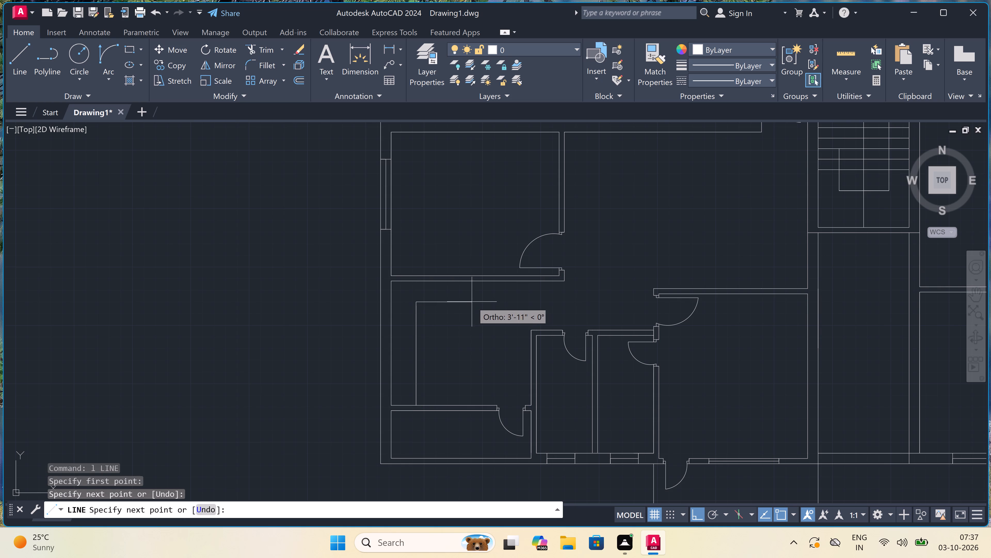
click(474, 301)
click(474, 283)
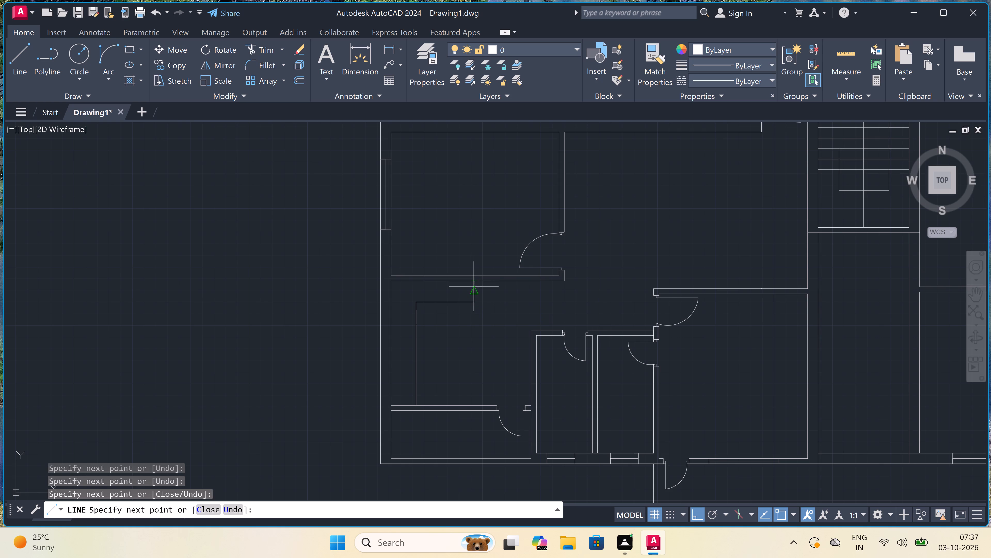
key(space)
scroll(379, 311, up, 3)
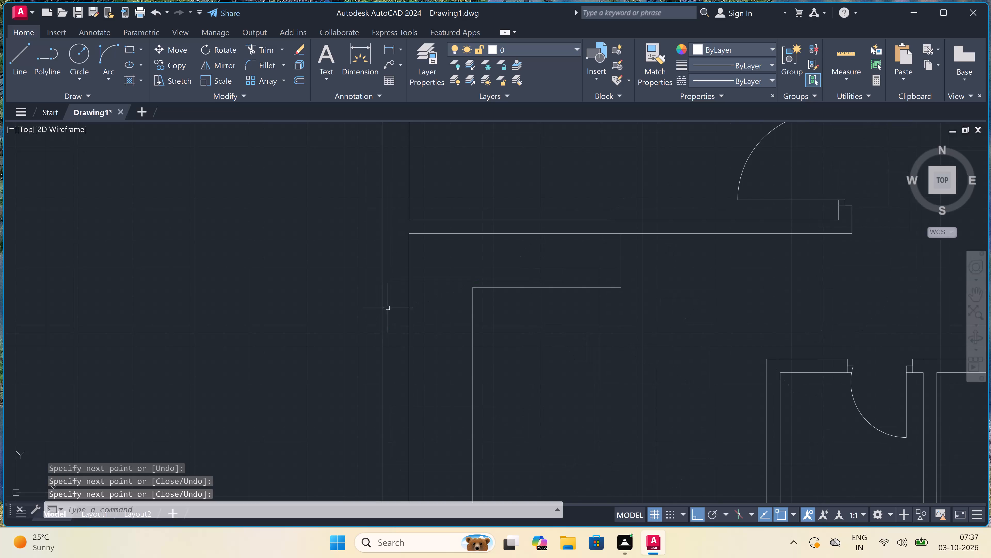
Draw a 3' window across the west exterior wall beside the L-shaped counter in the southwest room.
key(space)
click(410, 313)
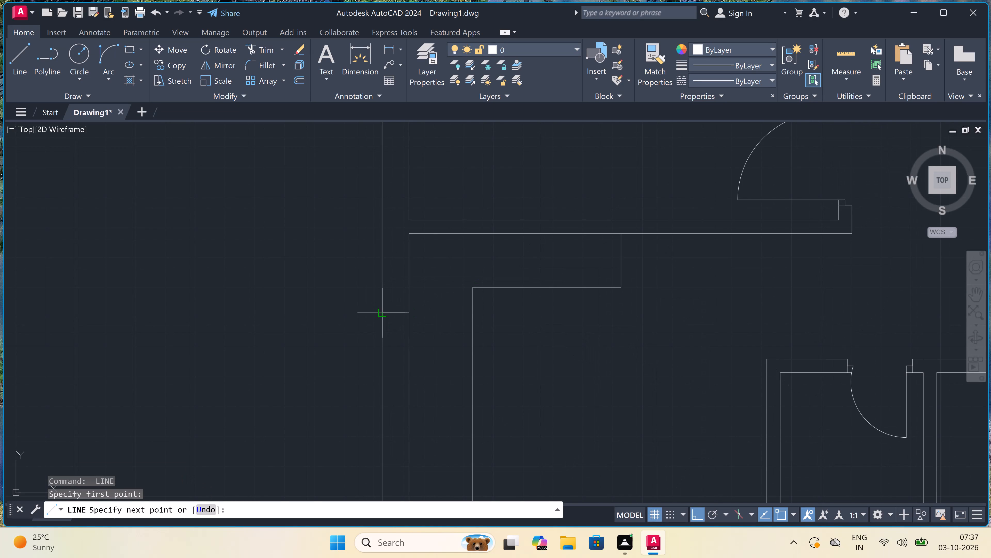
click(382, 313)
click(398, 313)
text(3')
key(space)
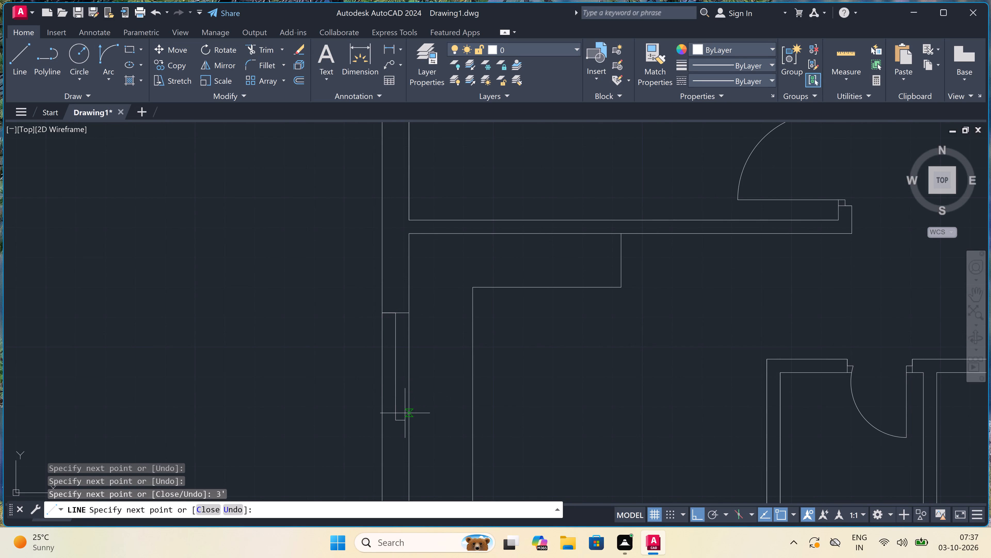
click(408, 420)
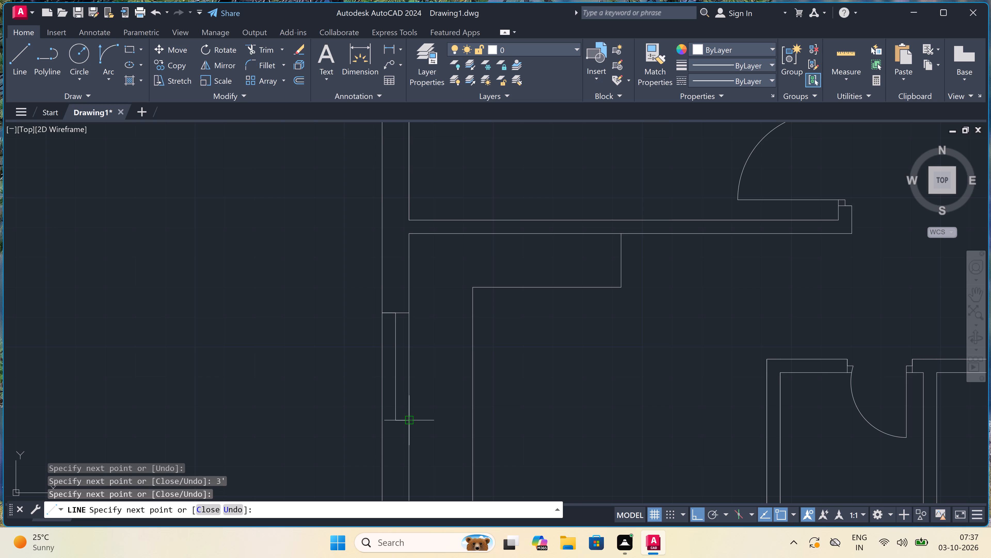
click(380, 418)
key(Escape)
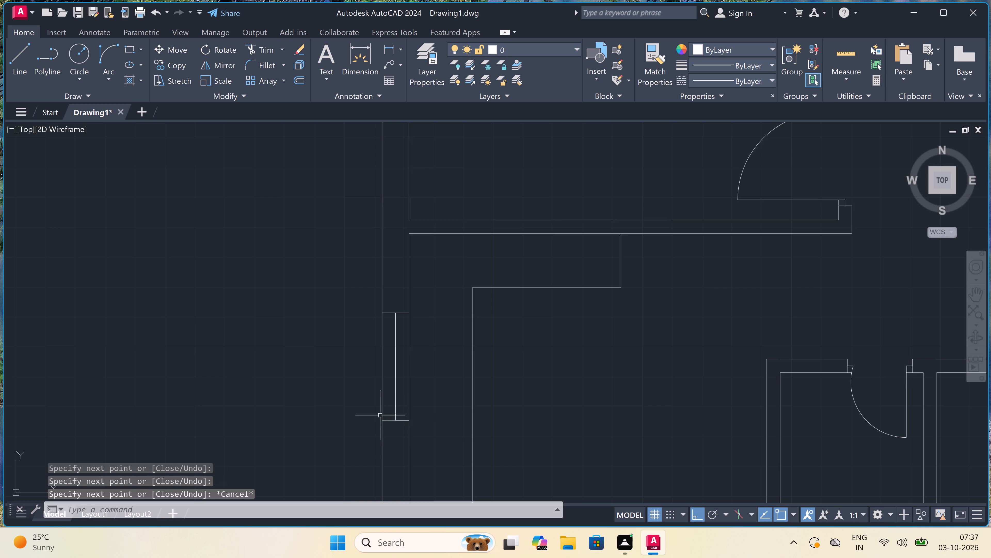
Draw a 5' window in the west exterior wall of the middle unit's bedroom, with end lines and a centre line.
scroll(397, 389, down, 5)
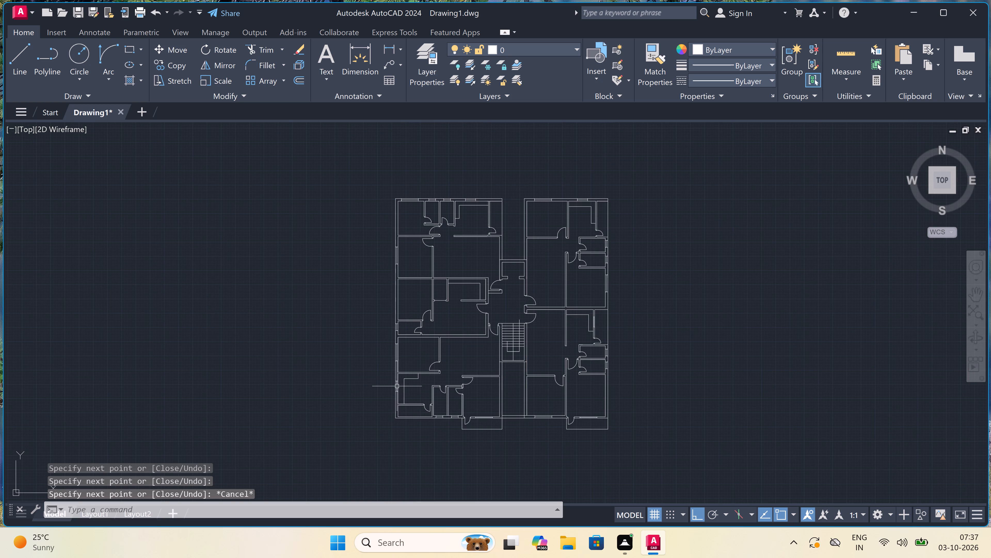
scroll(405, 290, up, 2)
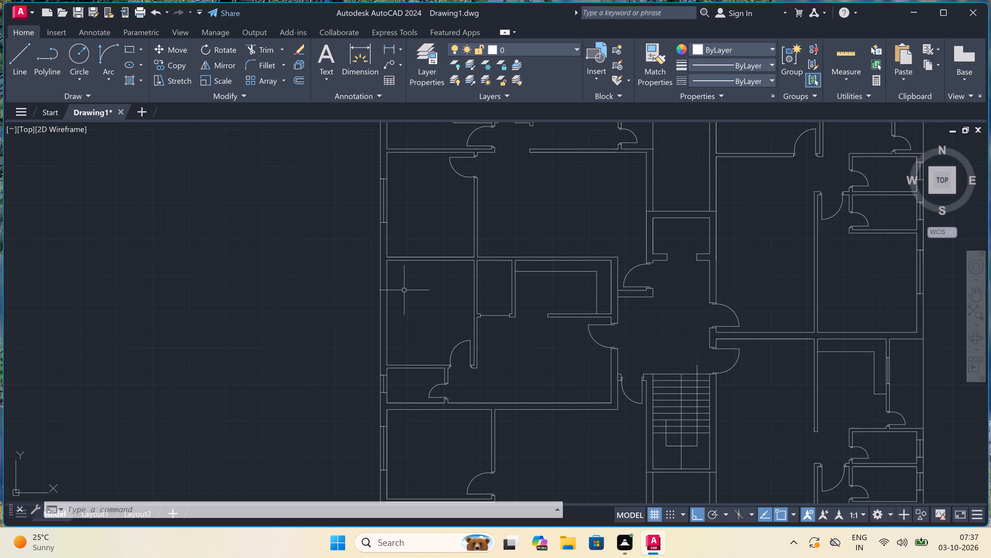
key(space)
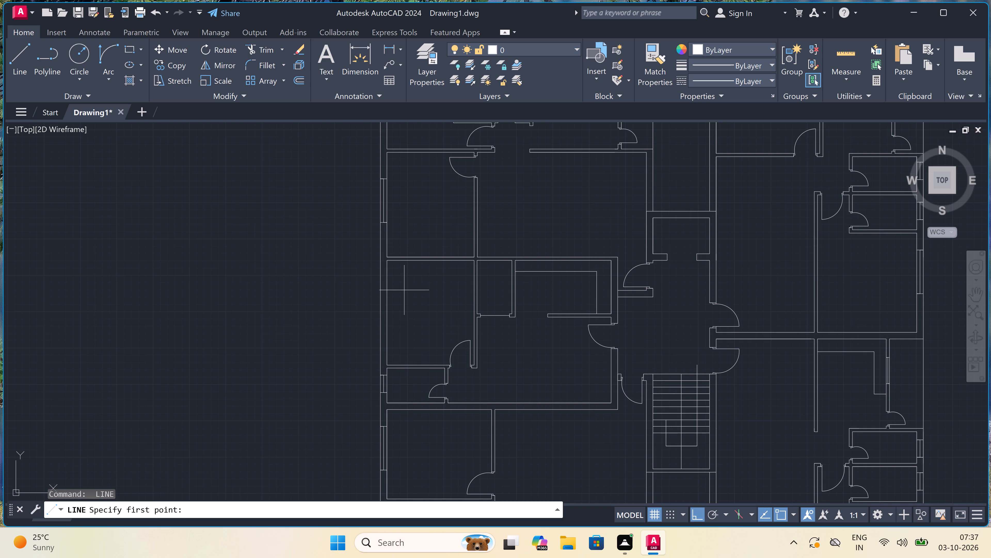
scroll(390, 283, up, 1)
double_click(383, 281)
double_click(367, 283)
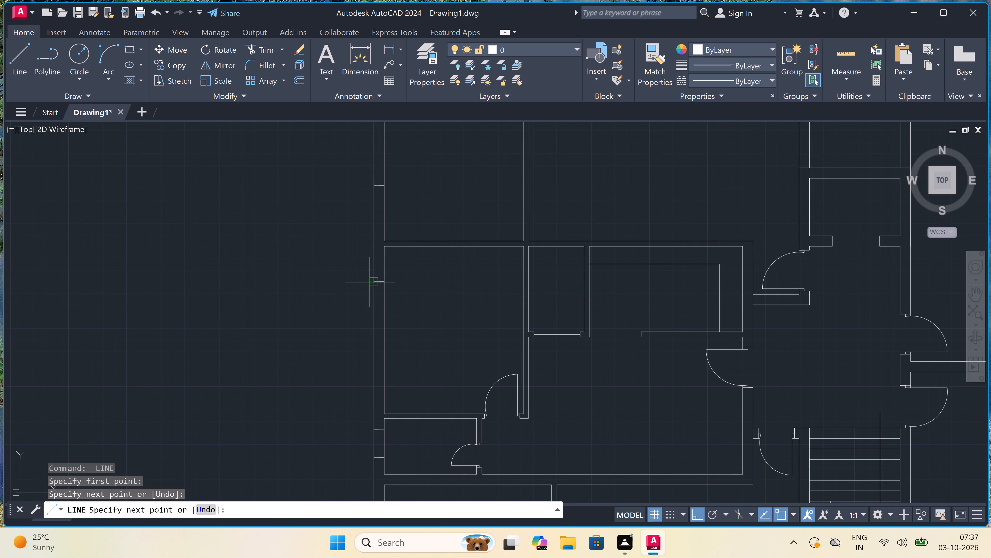
scroll(373, 281, up, 3)
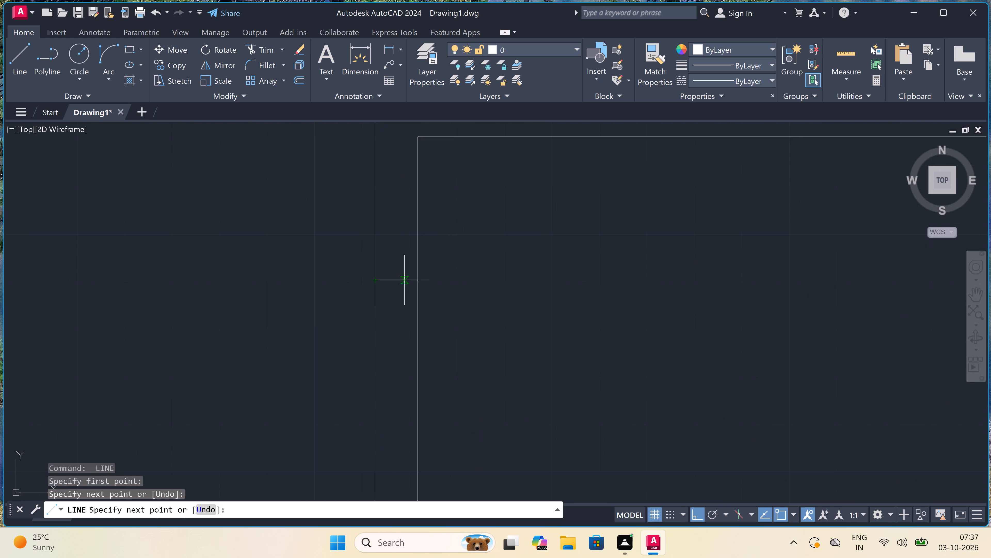
click(400, 280)
text(5')
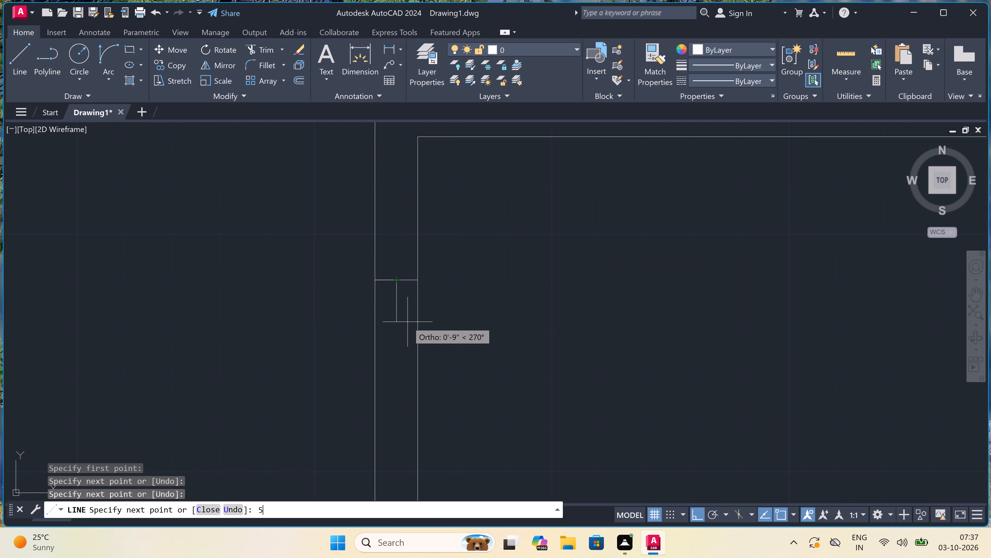
key(space)
scroll(407, 321, down, 4)
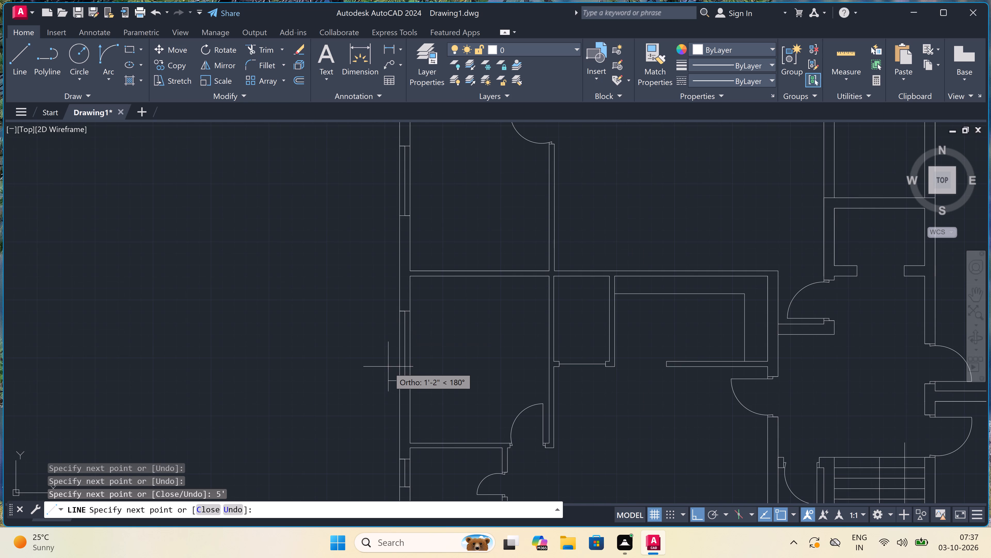
scroll(388, 368, up, 1)
scroll(389, 369, down, 1)
scroll(405, 394, up, 3)
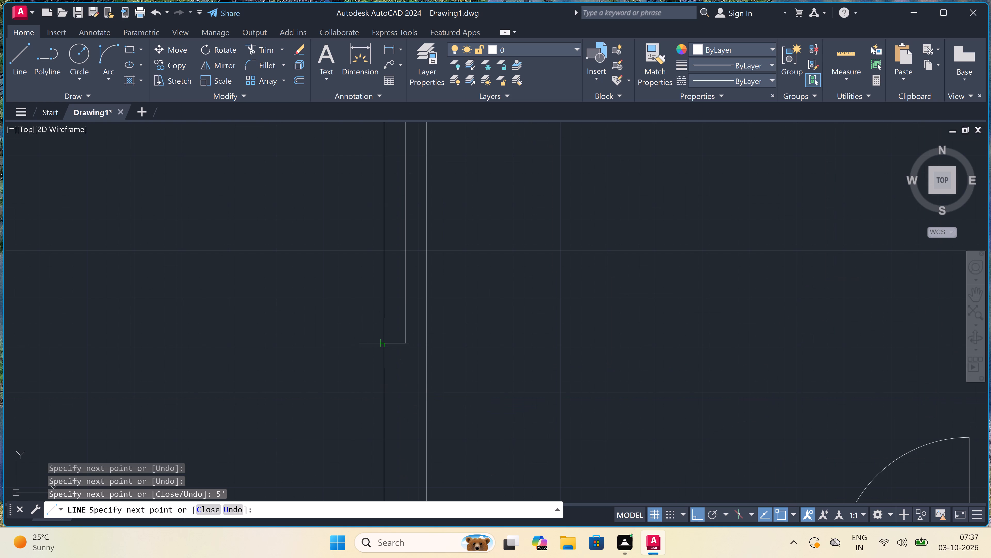
click(382, 343)
click(429, 346)
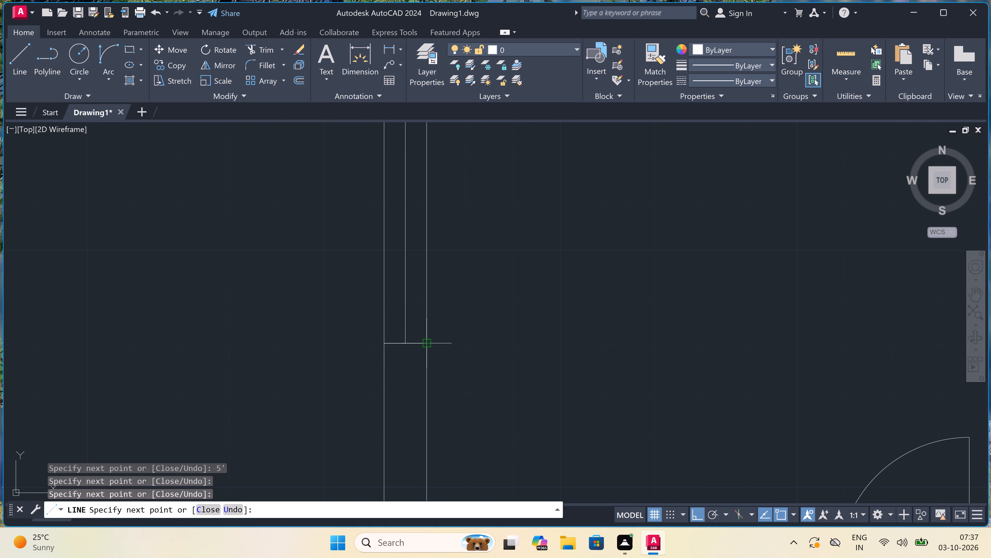
key(Escape)
Draw a 3' window in the partition wall between the middle unit's small enclosed room and the room with the L-shaped counter.
scroll(409, 342, down, 5)
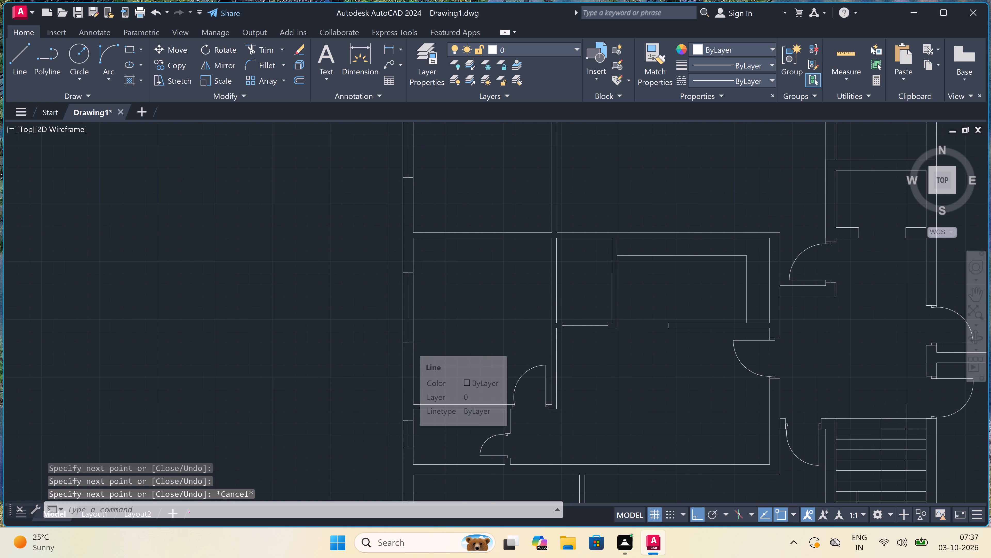
scroll(530, 335, up, 2)
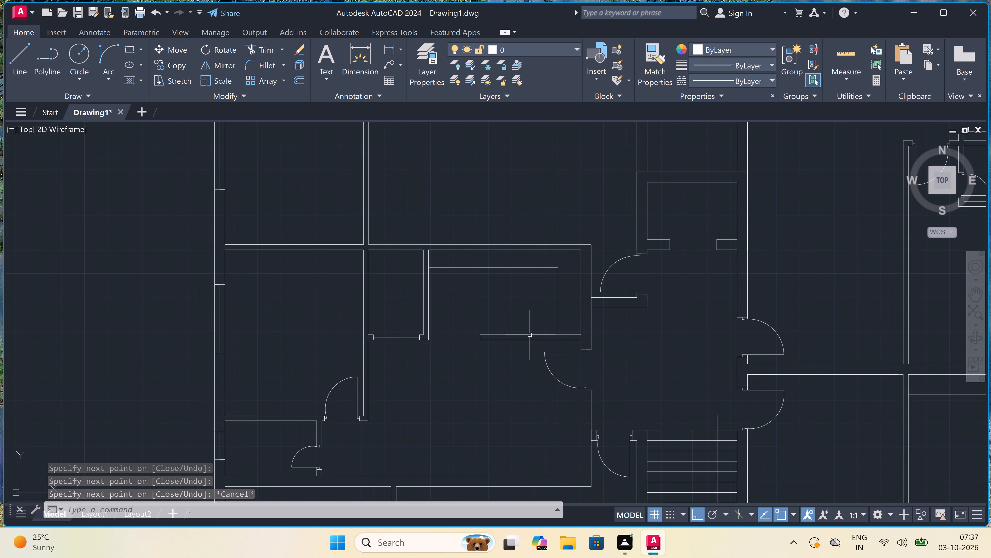
key(space)
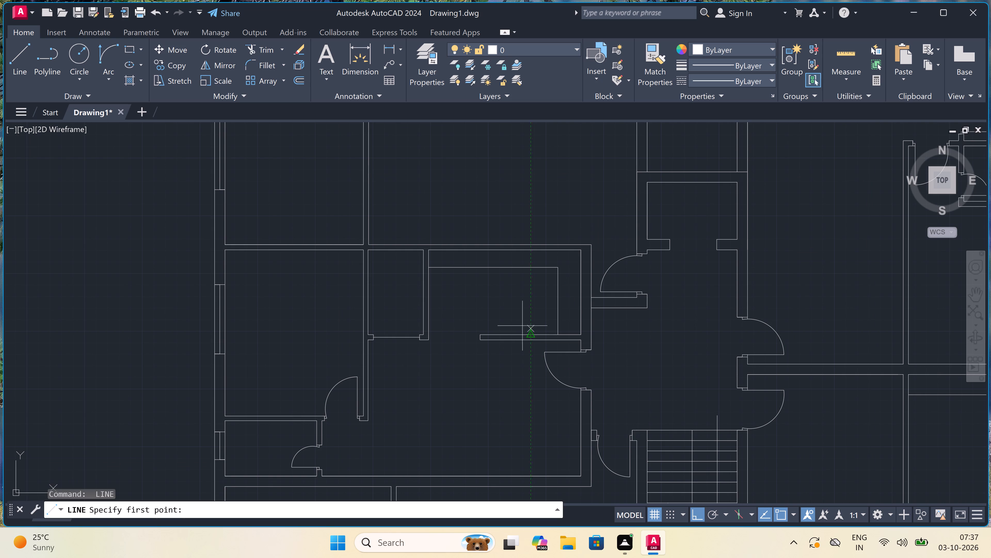
scroll(417, 276, up, 2)
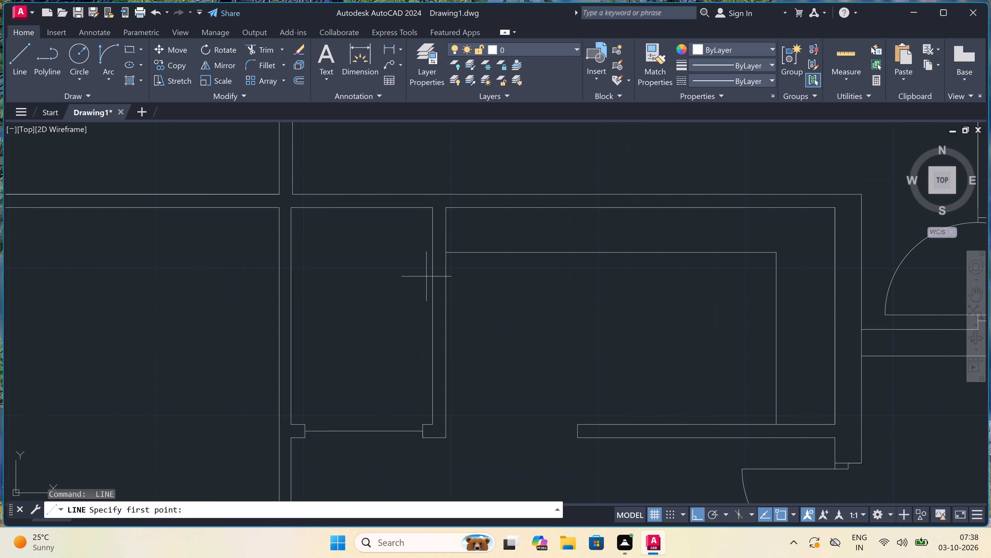
click(433, 280)
click(448, 277)
double_click(440, 279)
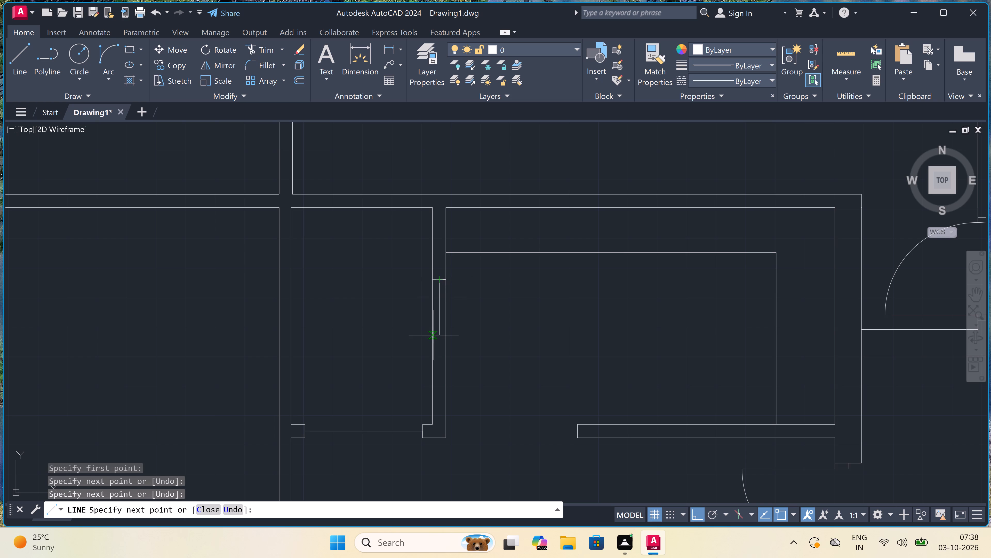
text(3')
key(space)
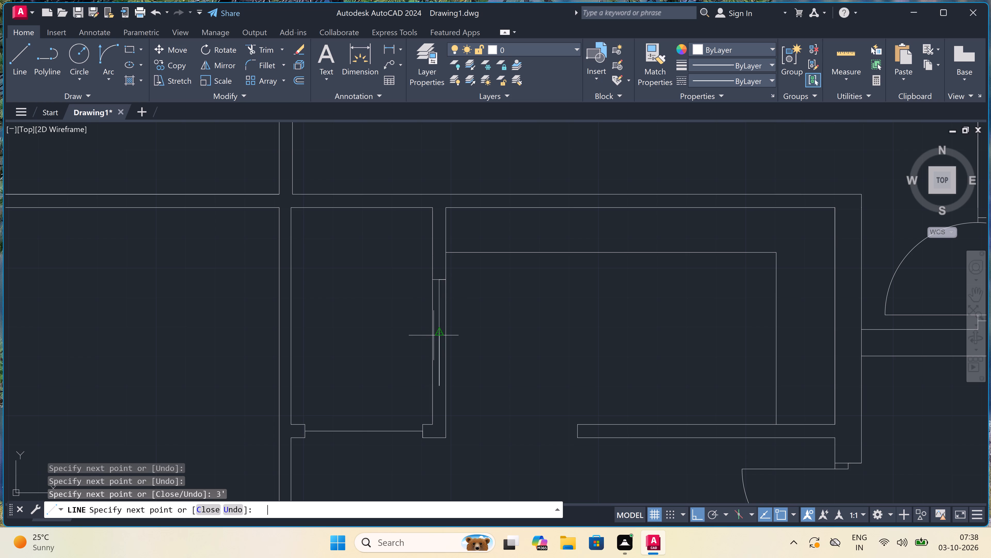
scroll(412, 384, up, 1)
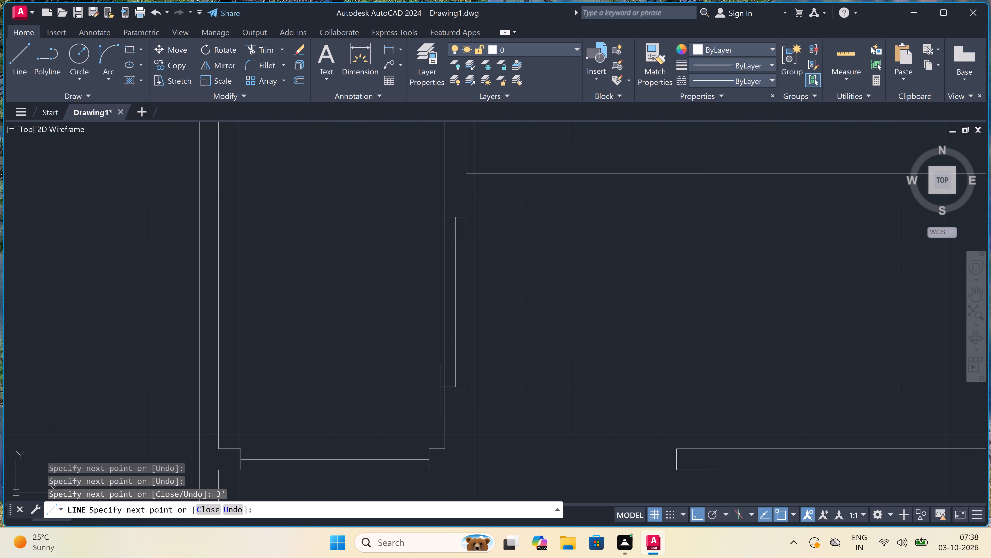
click(442, 392)
scroll(463, 389, up, 2)
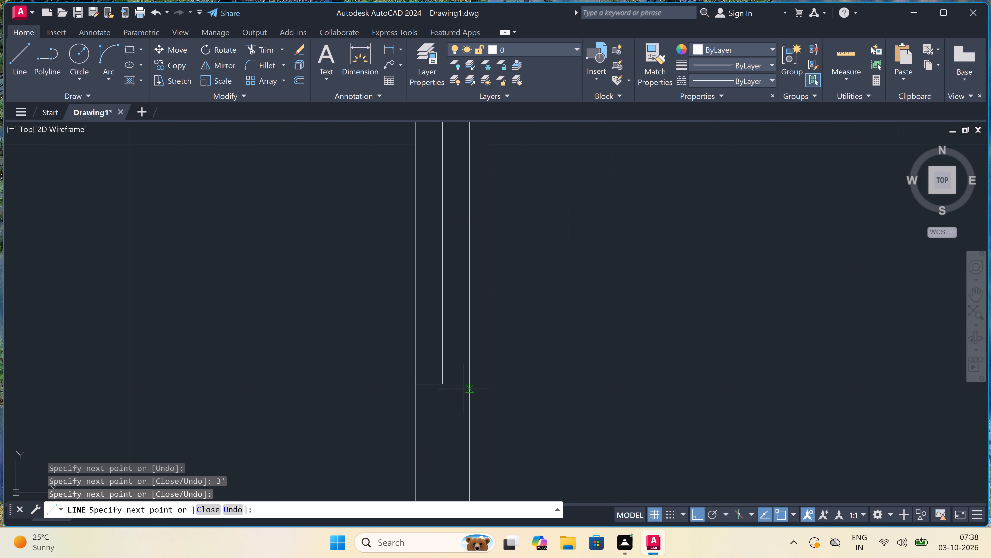
click(465, 386)
key(Escape)
Examine the whole floor plan for missing windows and leftover wall lines.
scroll(429, 349, down, 4)
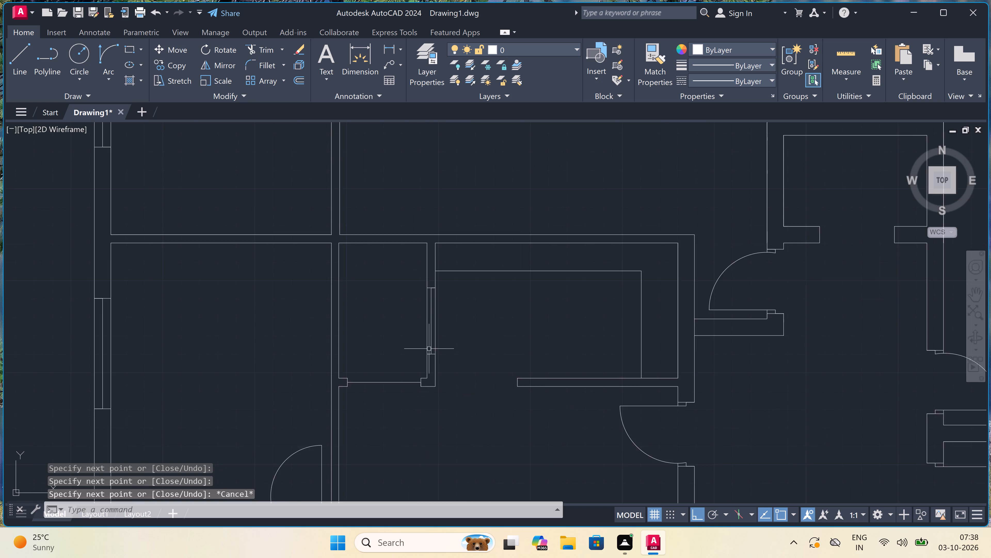
scroll(429, 349, down, 4)
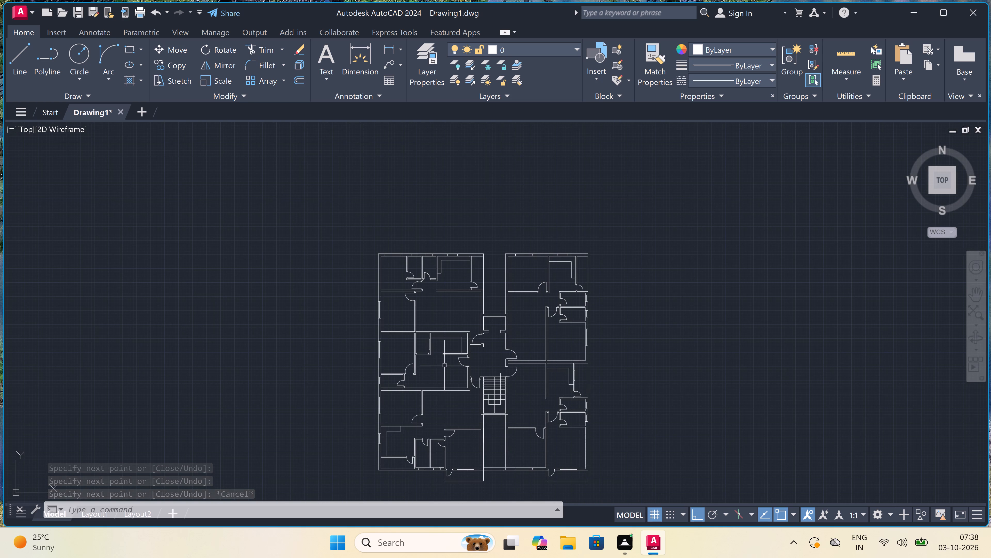
scroll(444, 365, down, 2)
scroll(466, 365, up, 2)
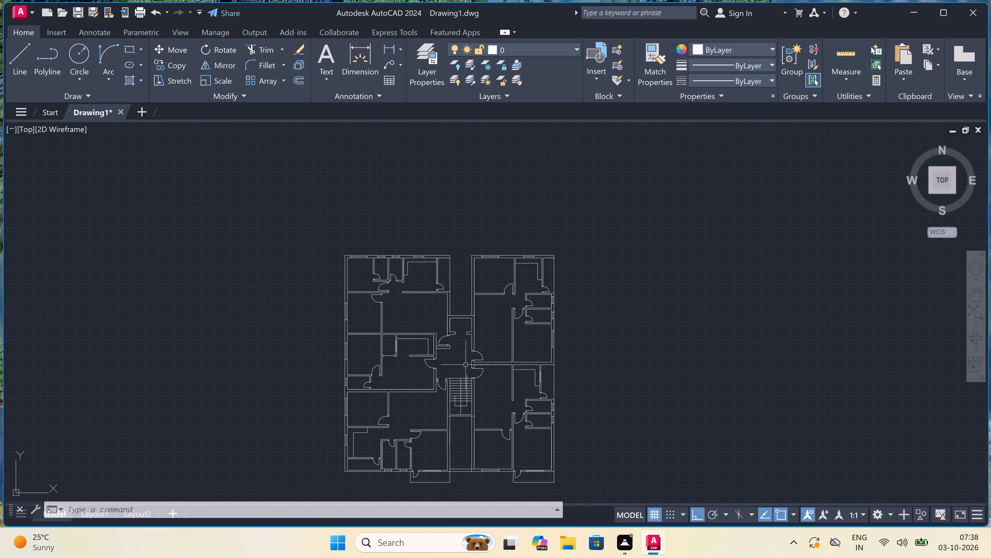
scroll(466, 365, down, 1)
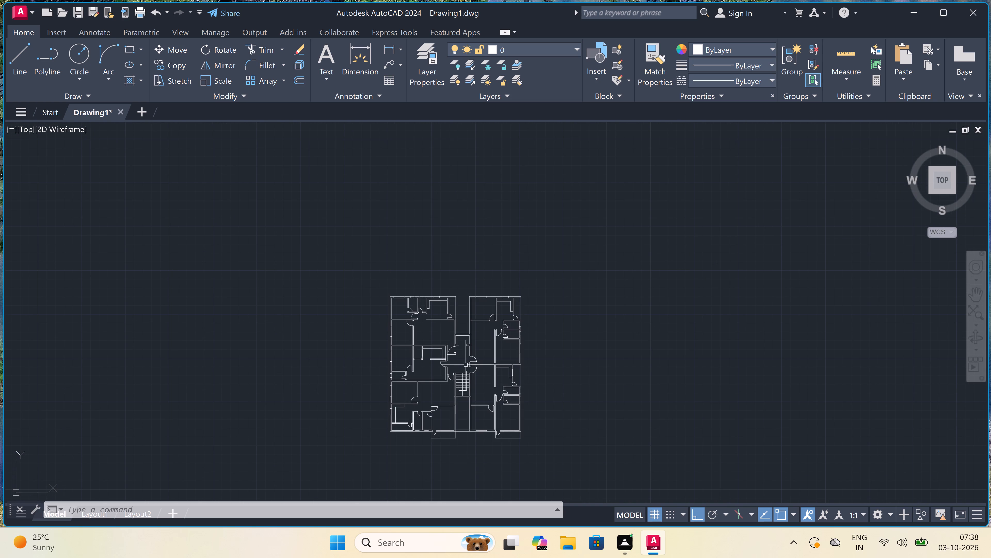
scroll(466, 365, up, 1)
scroll(466, 365, down, 1)
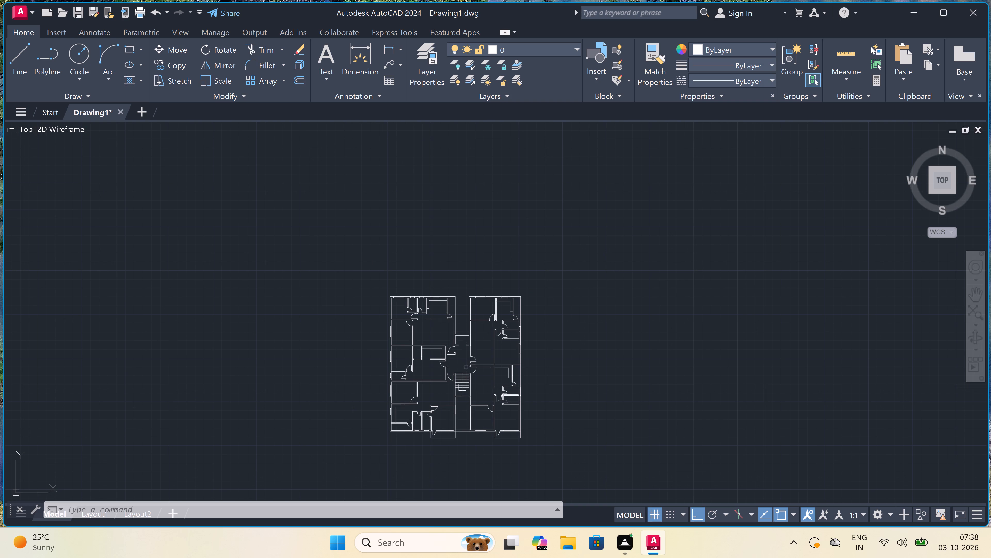
scroll(431, 424, up, 3)
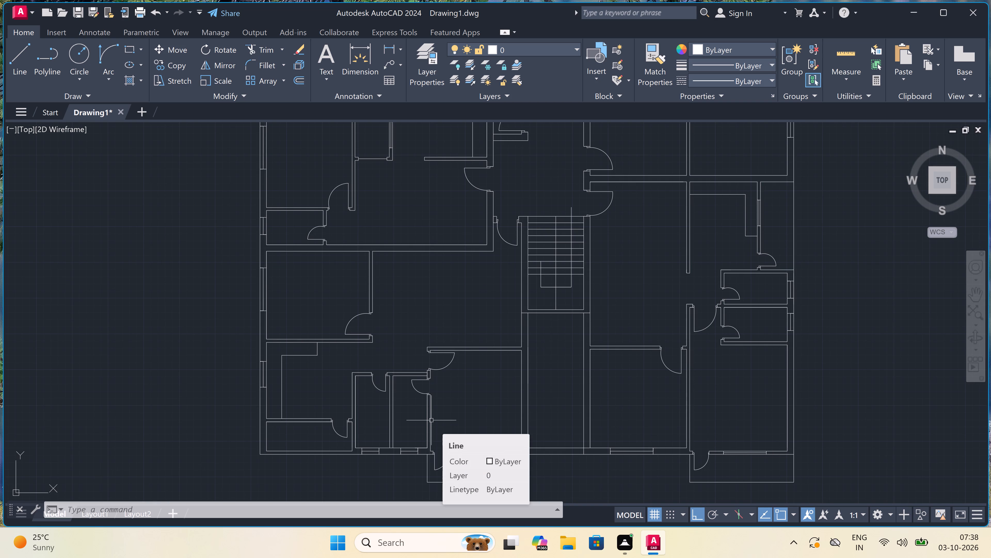
scroll(431, 420, down, 2)
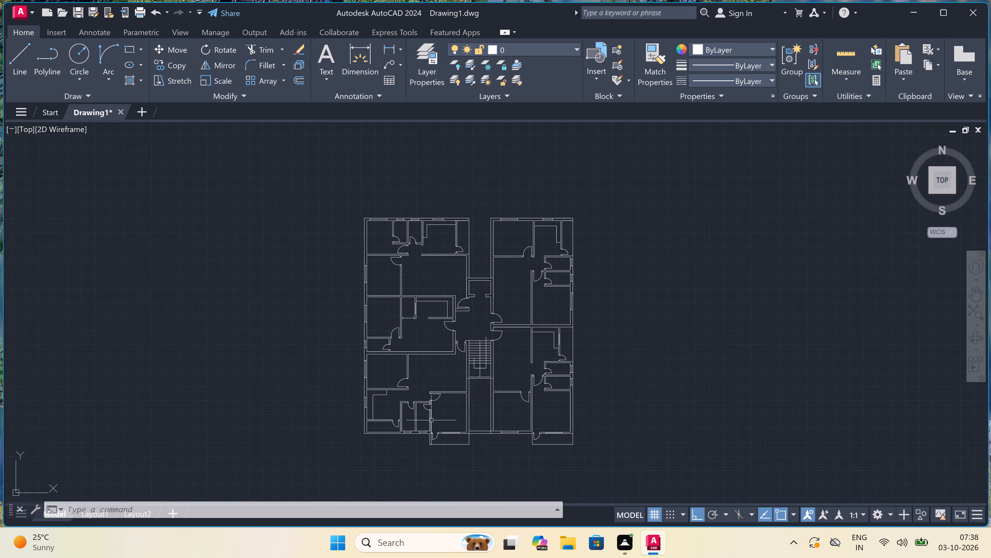
scroll(431, 420, down, 1)
scroll(436, 403, up, 3)
scroll(436, 403, down, 2)
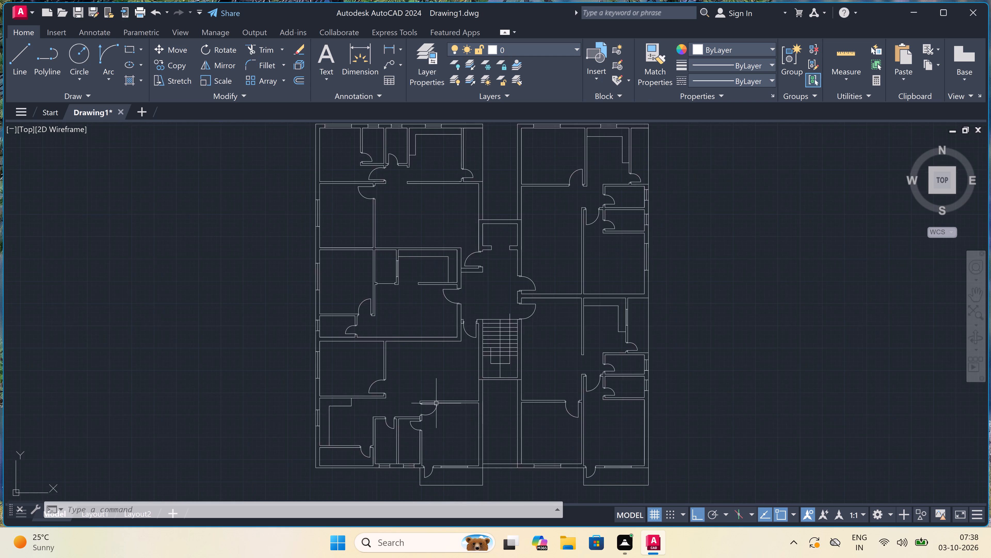
Trim the exterior wall lines closing the south end of the central shaft below the staircase, and the leftover line at its southeast wall corner.
scroll(467, 458, up, 3)
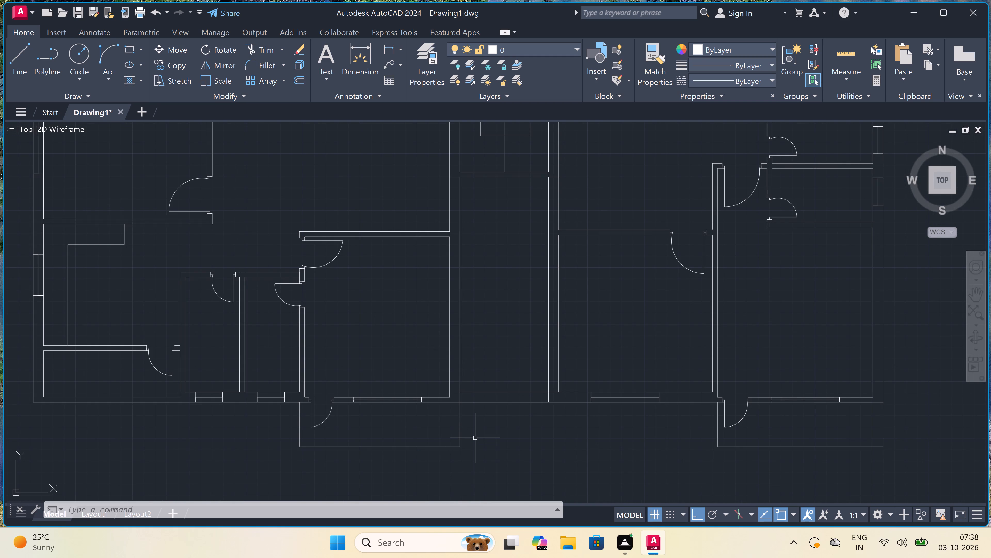
text(tr)
key(space)
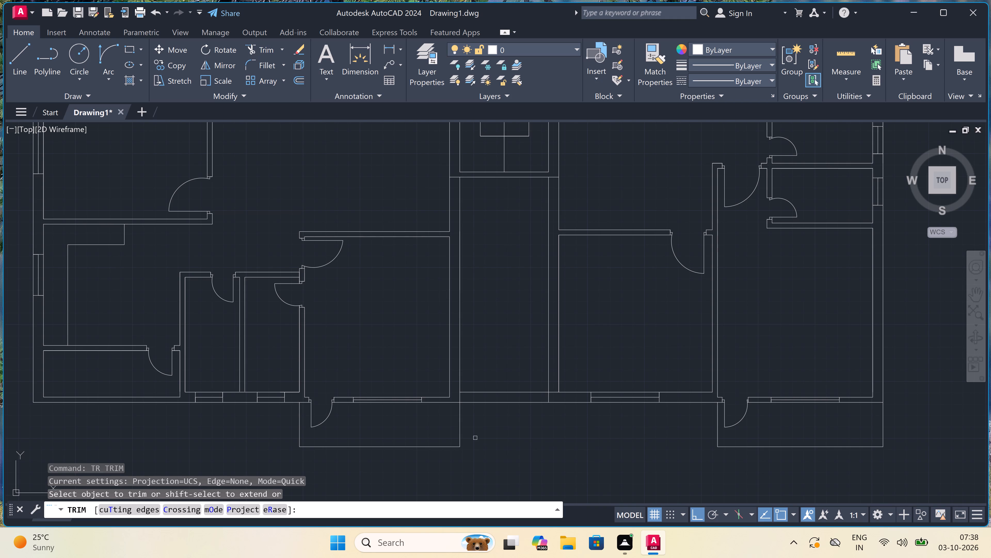
click(476, 438)
click(478, 363)
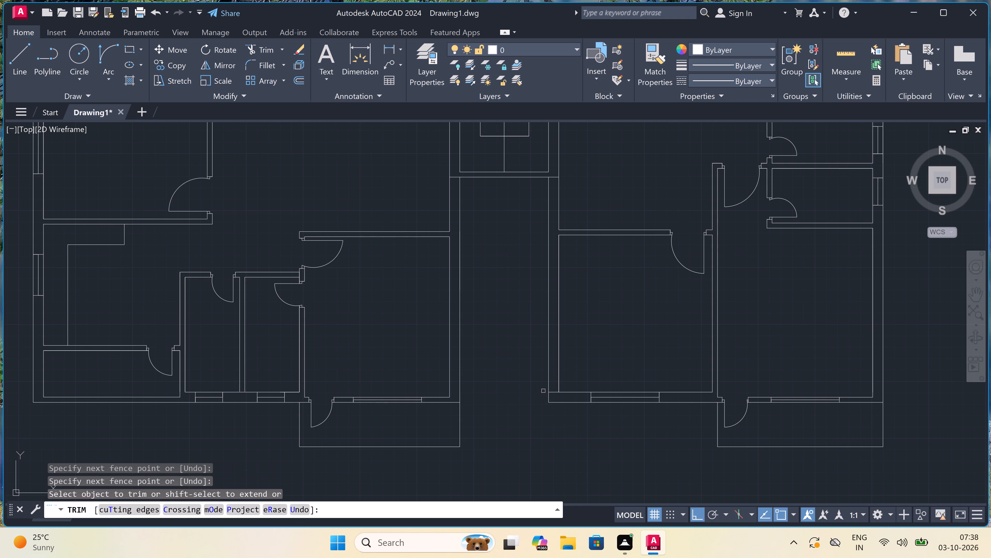
scroll(545, 393, up, 2)
click(569, 399)
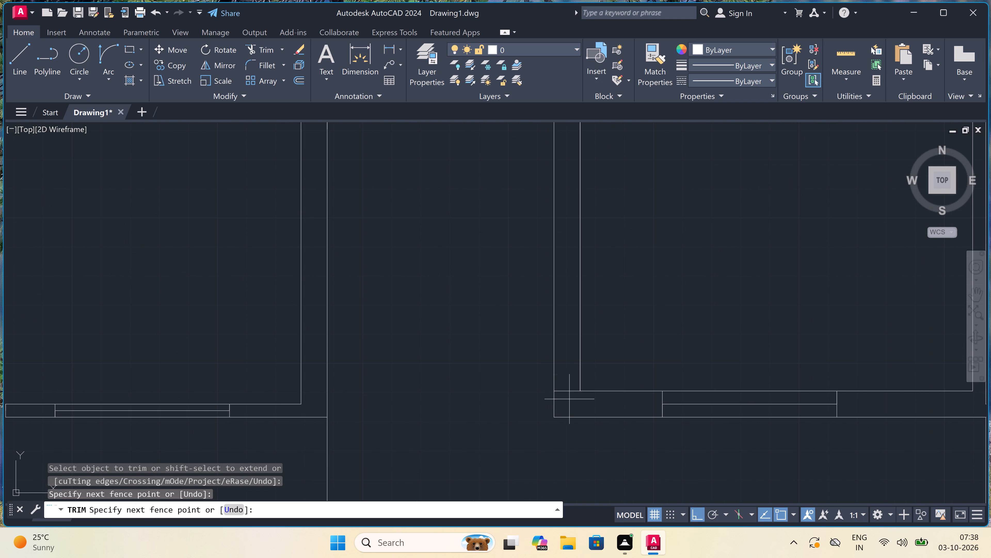
click(569, 368)
scroll(428, 389, down, 3)
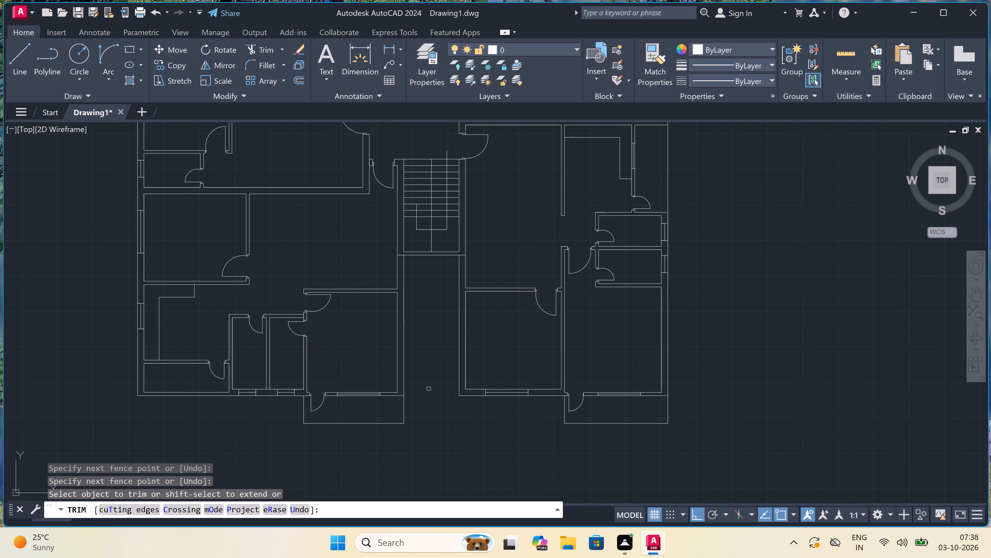
scroll(429, 389, down, 1)
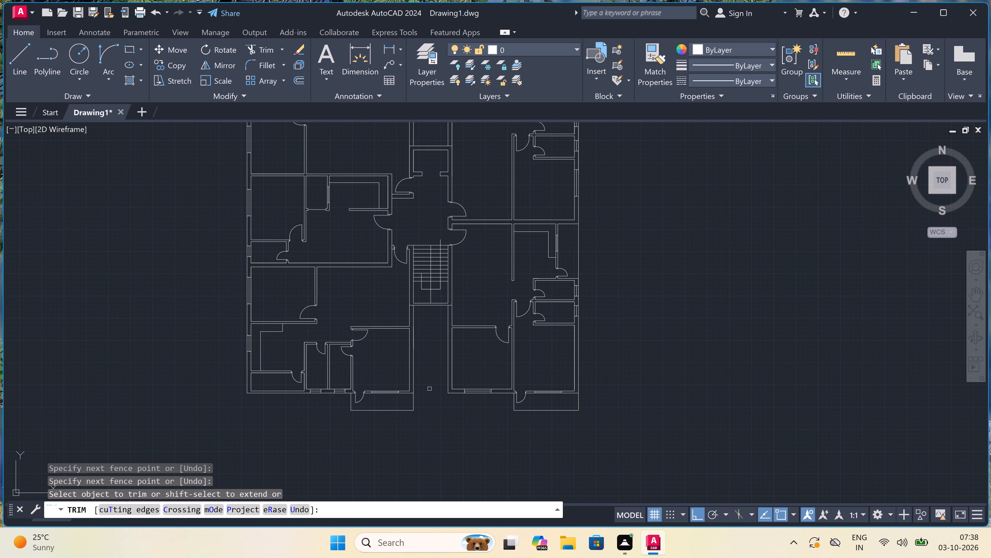
key(Escape)
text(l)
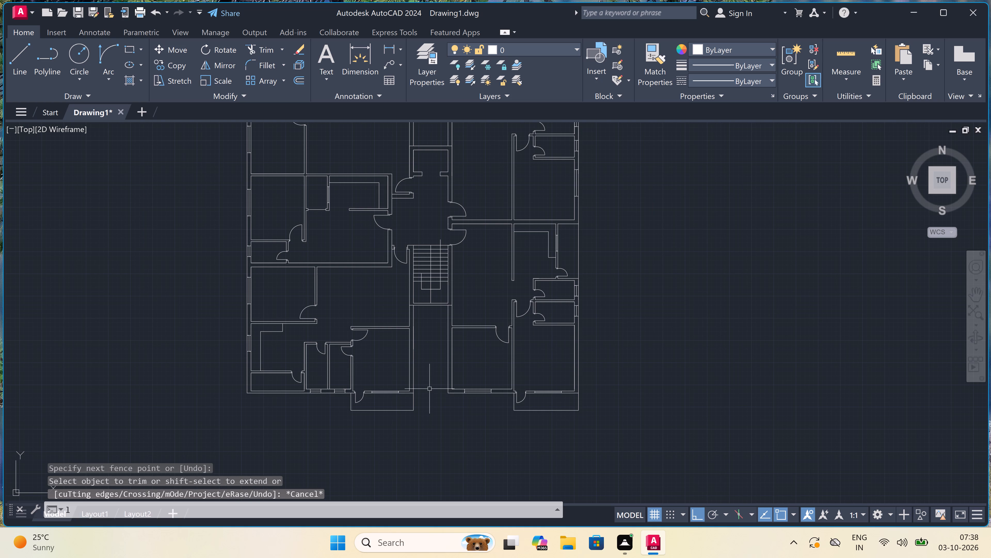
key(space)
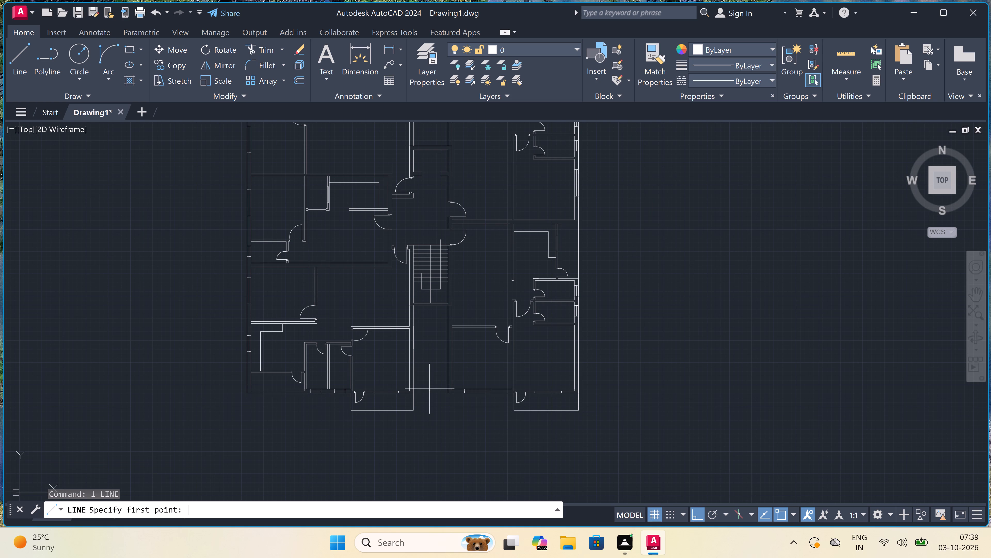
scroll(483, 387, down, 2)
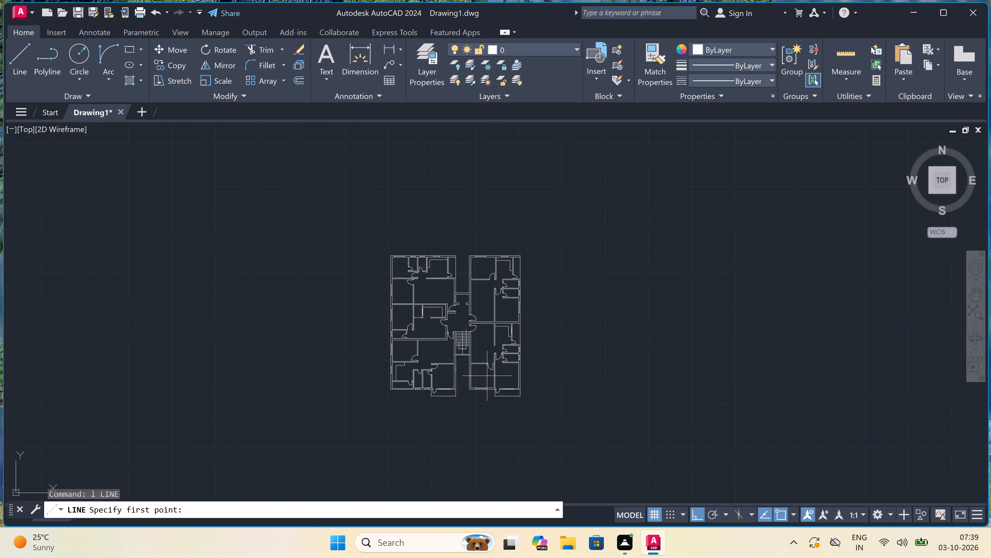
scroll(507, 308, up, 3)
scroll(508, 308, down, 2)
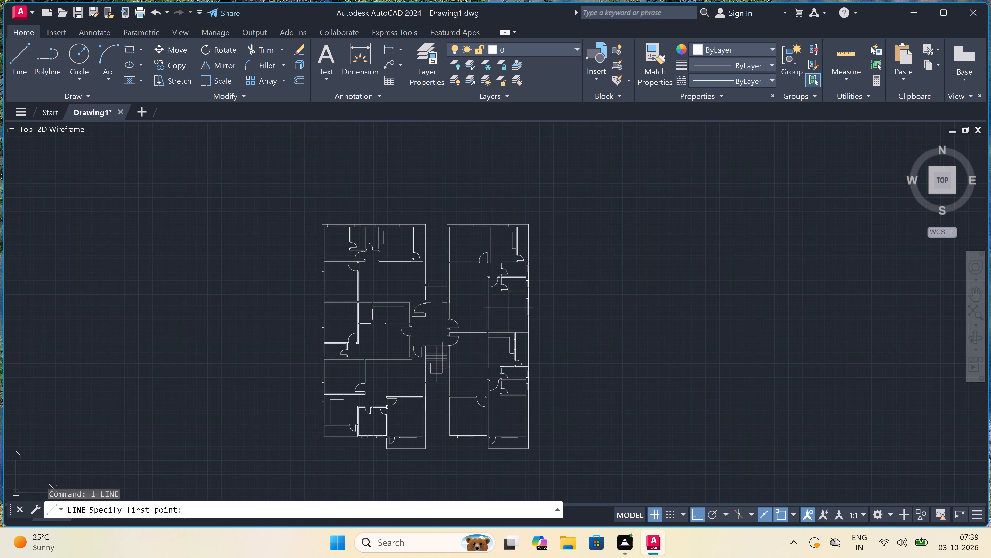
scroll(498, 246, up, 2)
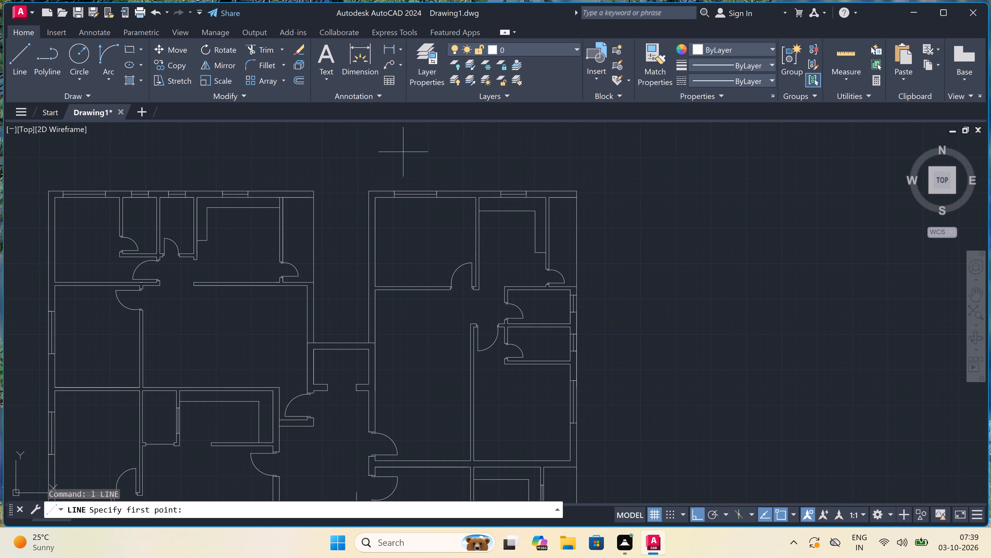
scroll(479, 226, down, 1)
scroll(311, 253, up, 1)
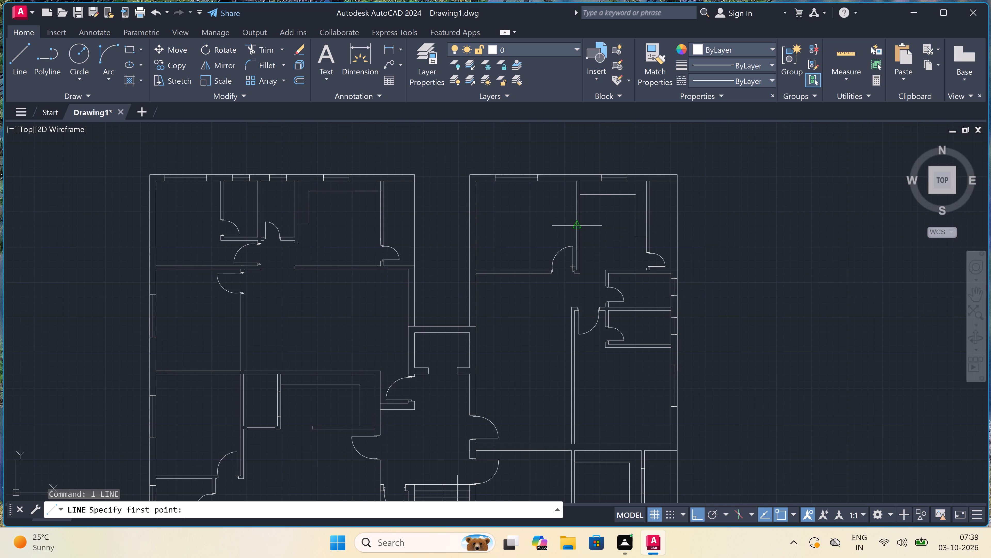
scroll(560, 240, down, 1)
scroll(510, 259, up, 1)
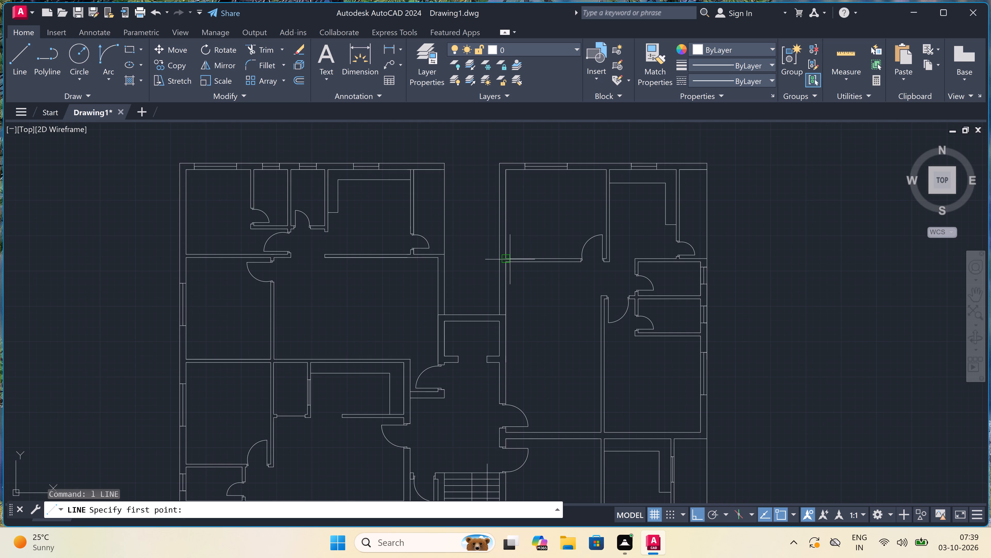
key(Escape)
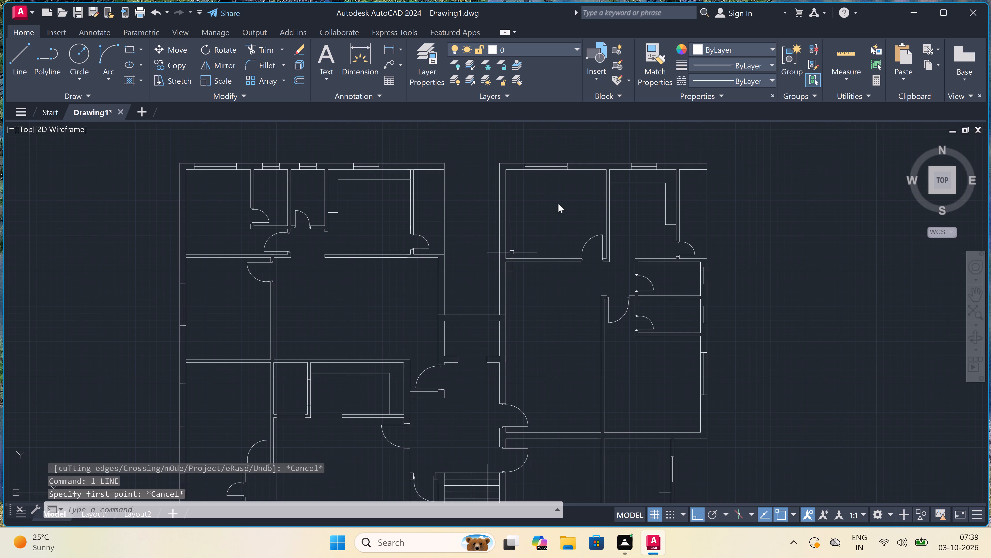
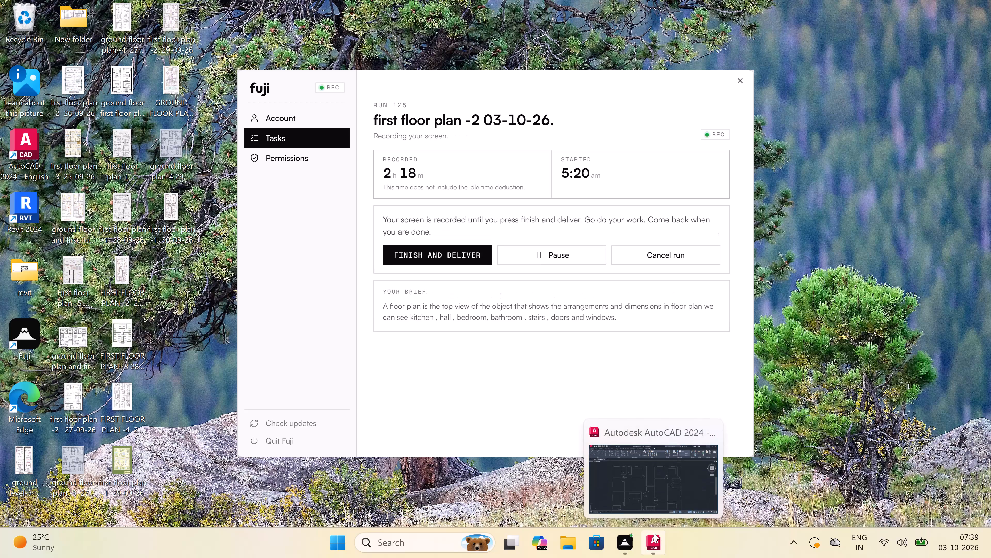
Switch to the AutoCAD floor plan and add the multiline text "BEDROOM" over "10'0"X12'0"" in the upper-left corner room.
double_click(646, 484)
scroll(581, 312, down, 2)
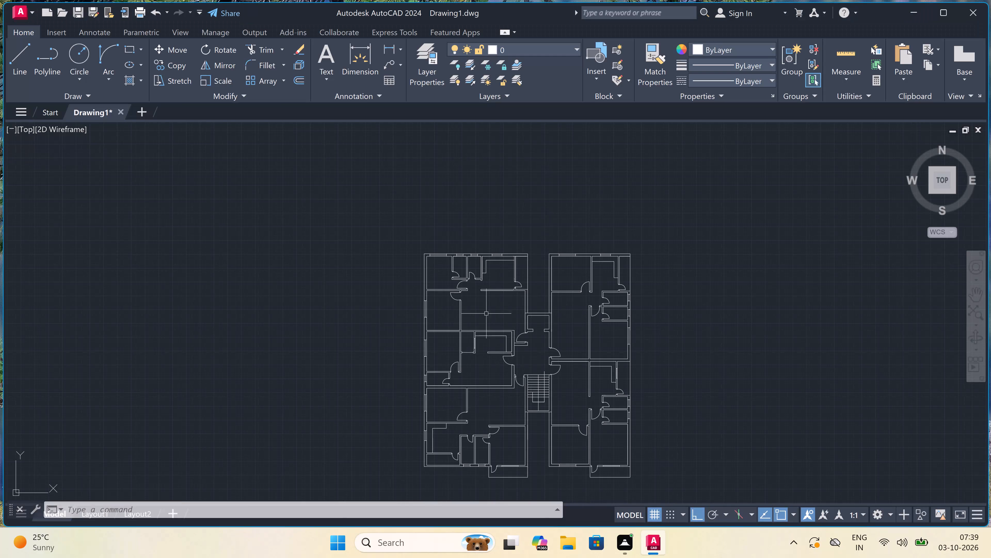
scroll(481, 315, up, 2)
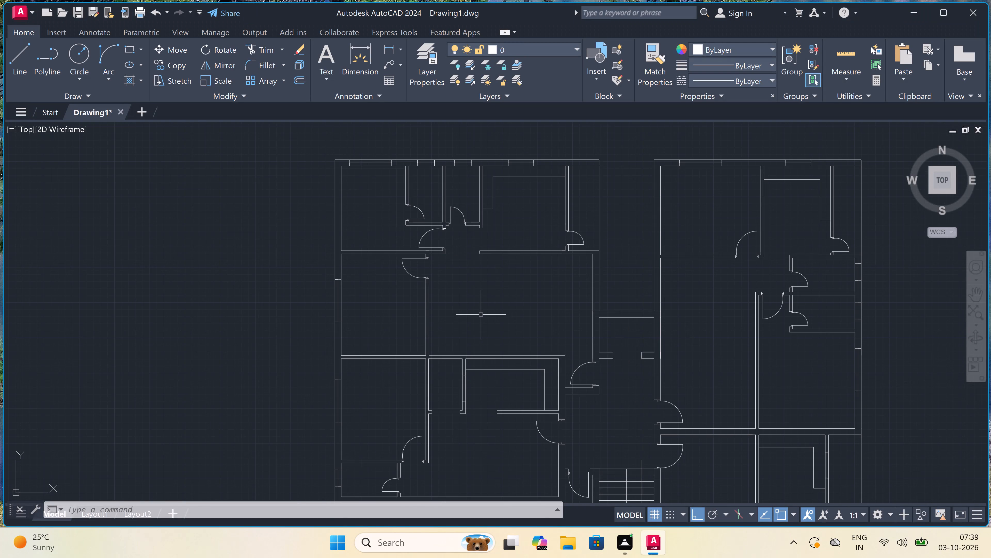
text(mt)
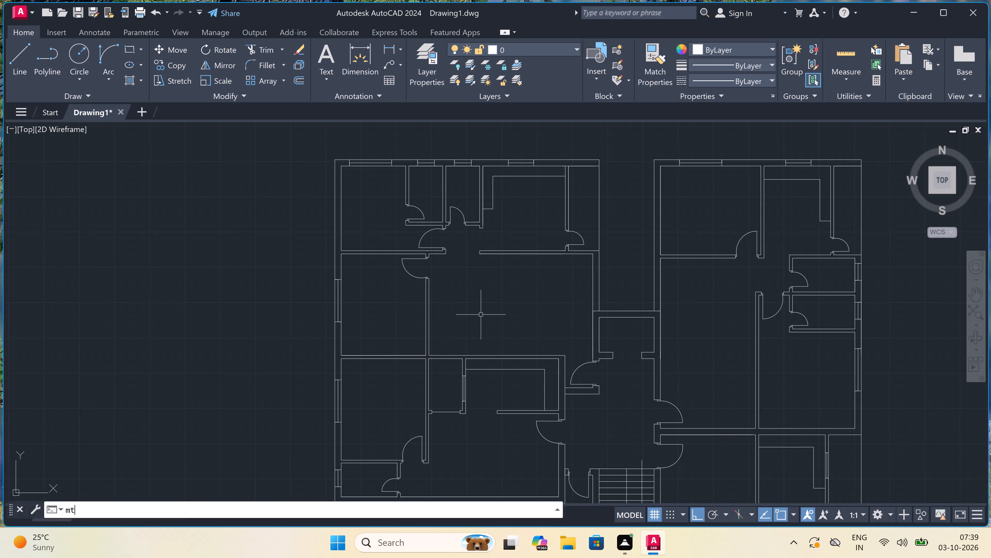
key(space)
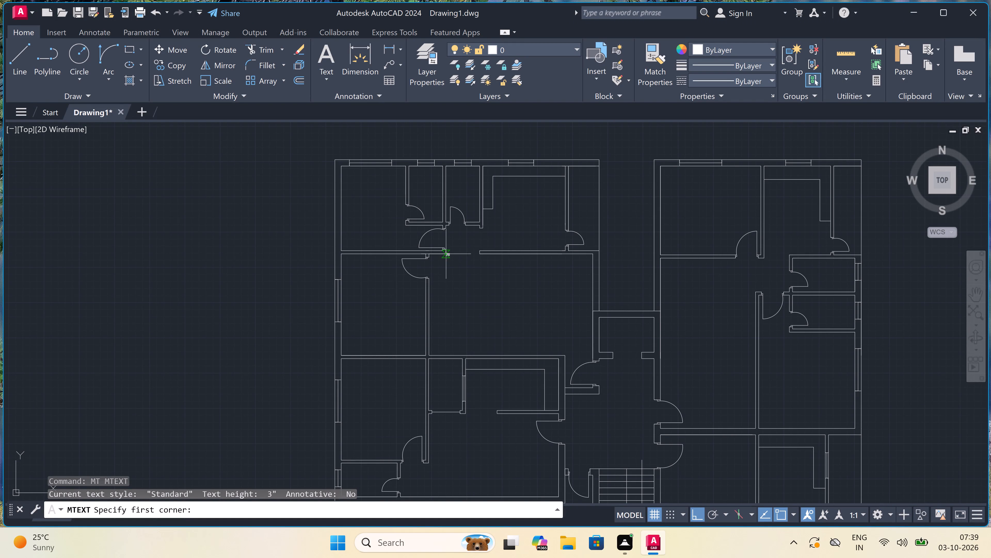
scroll(429, 230, down, 2)
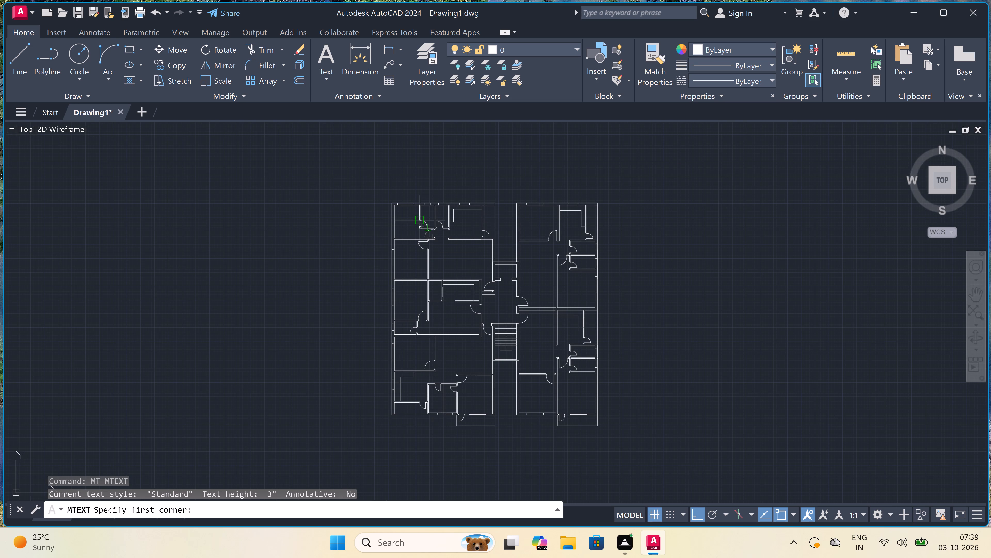
scroll(405, 215, up, 3)
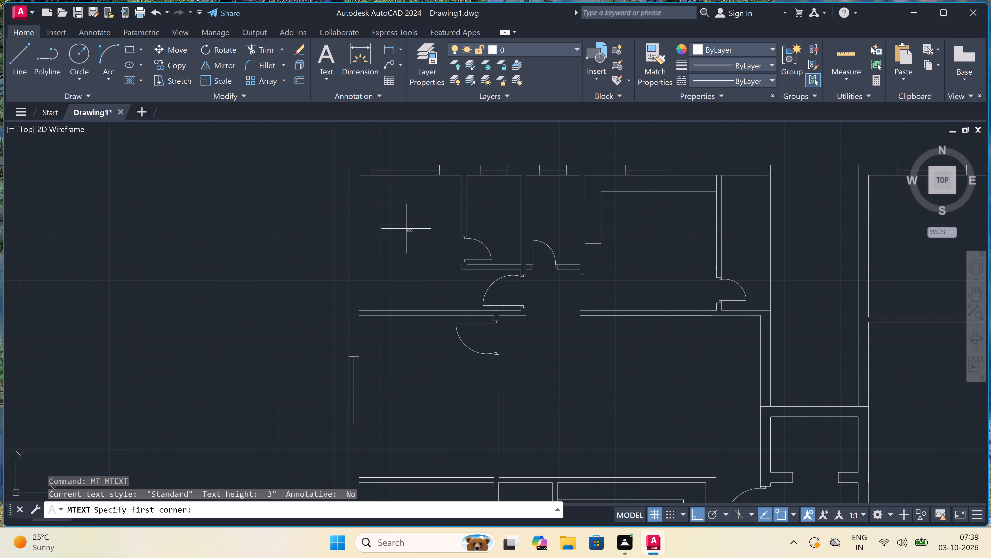
scroll(391, 296, up, 2)
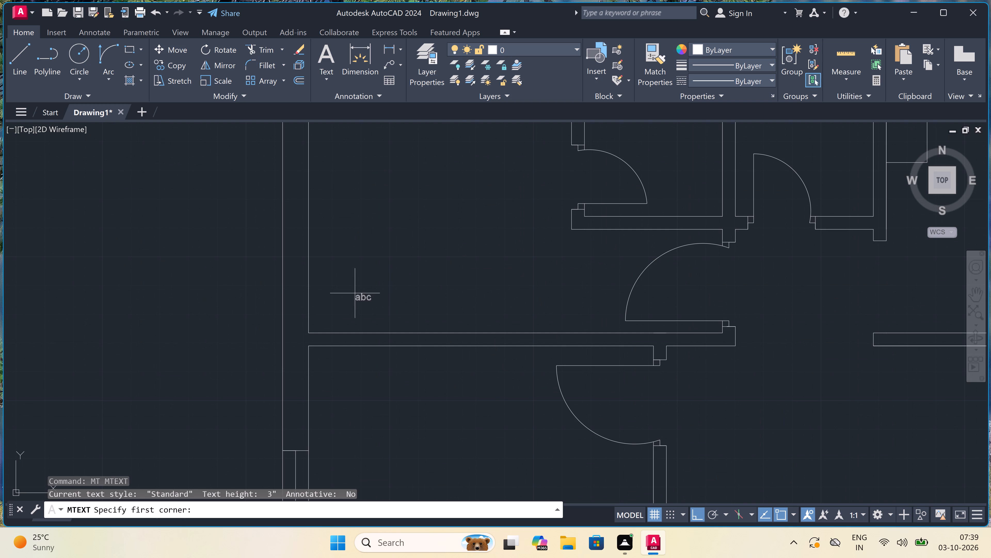
click(351, 298)
double_click(772, 315)
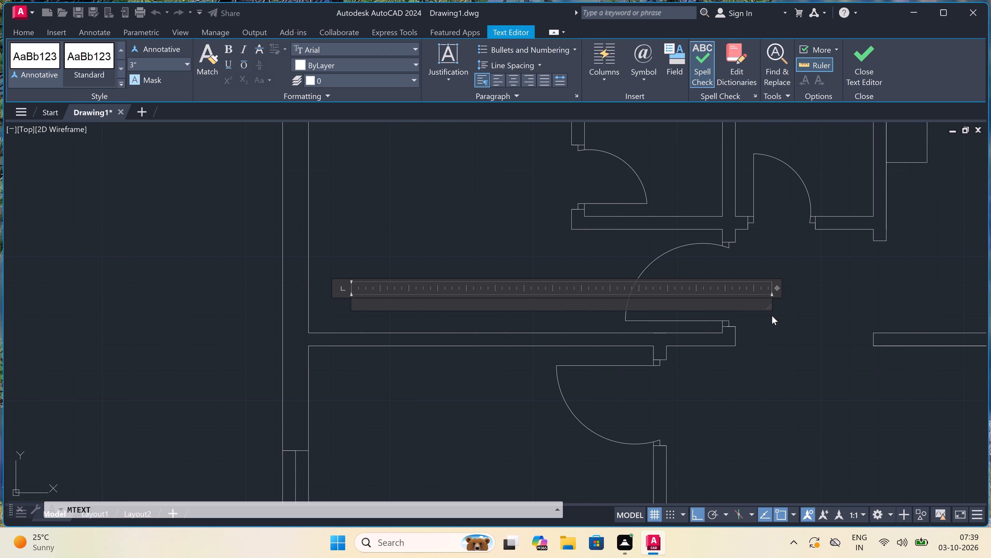
text(BEDROOM)
key(Return)
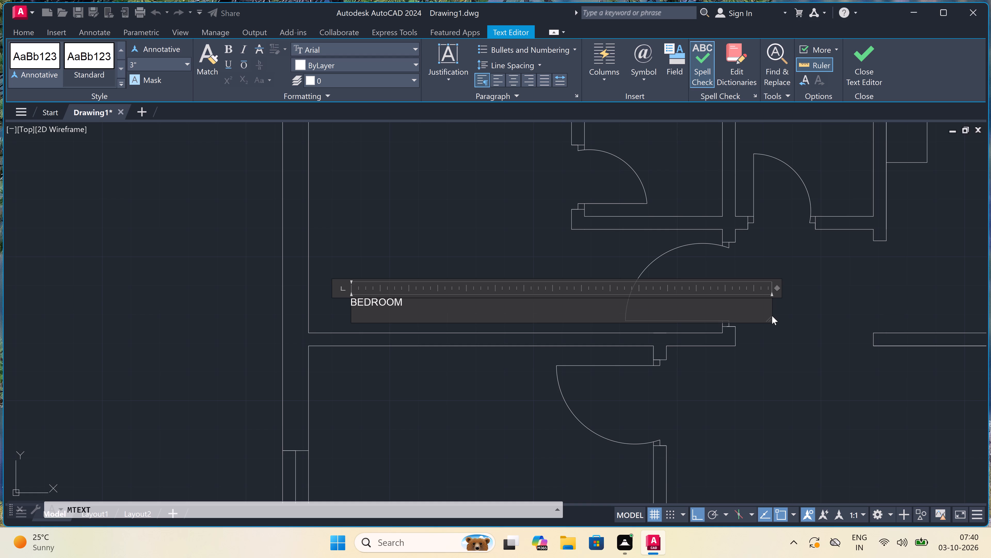
text(10'0"X)
text(12'0)
key(shift+quotedbl)
click(420, 216)
Add the multiline text "TOILET" over "4'0"X6'7.5"" in the small room directly right of the labelled bedroom.
scroll(421, 217, down, 5)
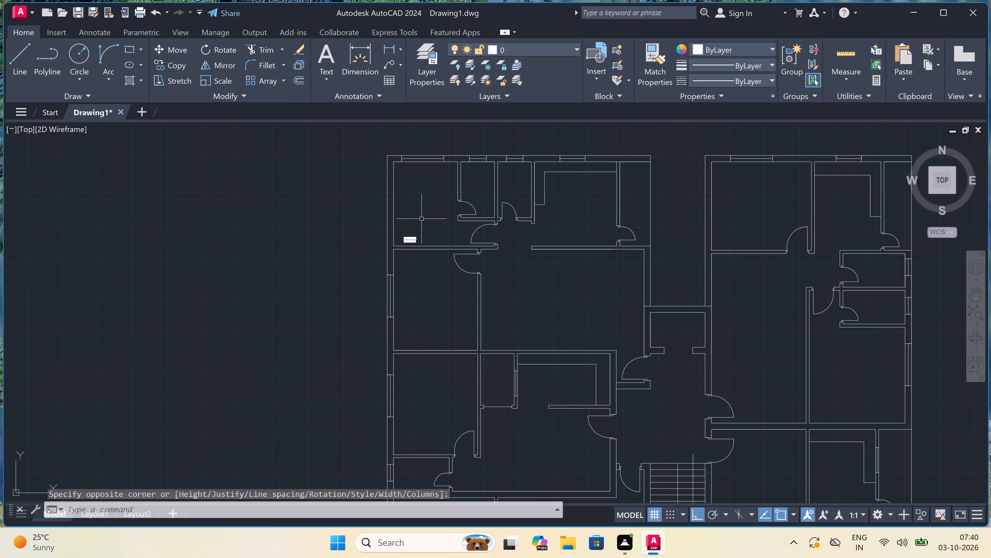
scroll(441, 197, up, 4)
scroll(435, 314, up, 2)
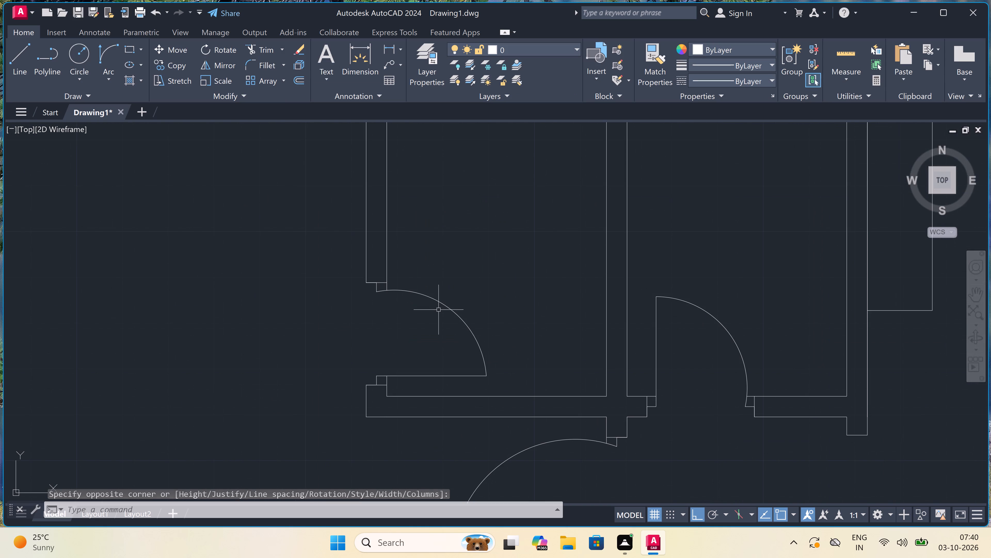
key(space)
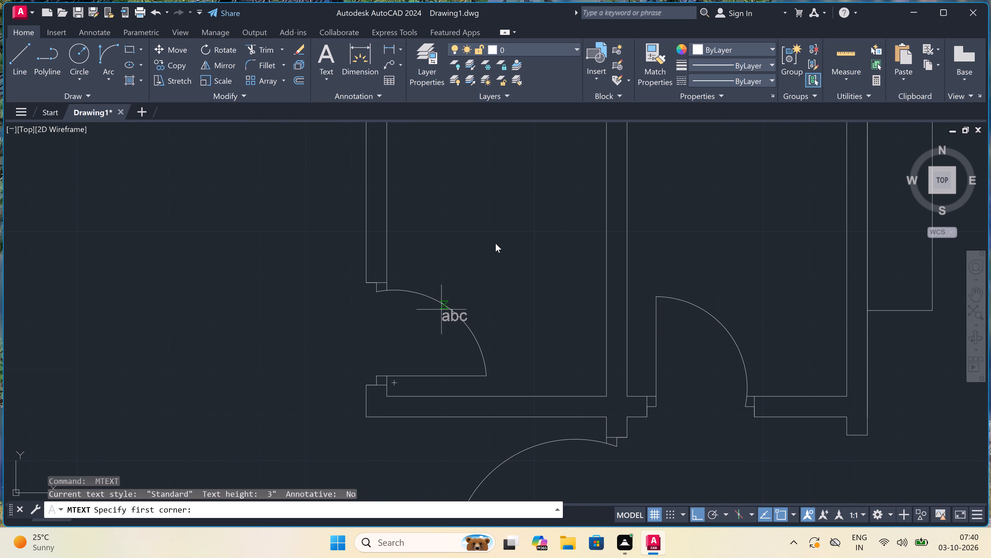
scroll(503, 222, down, 3)
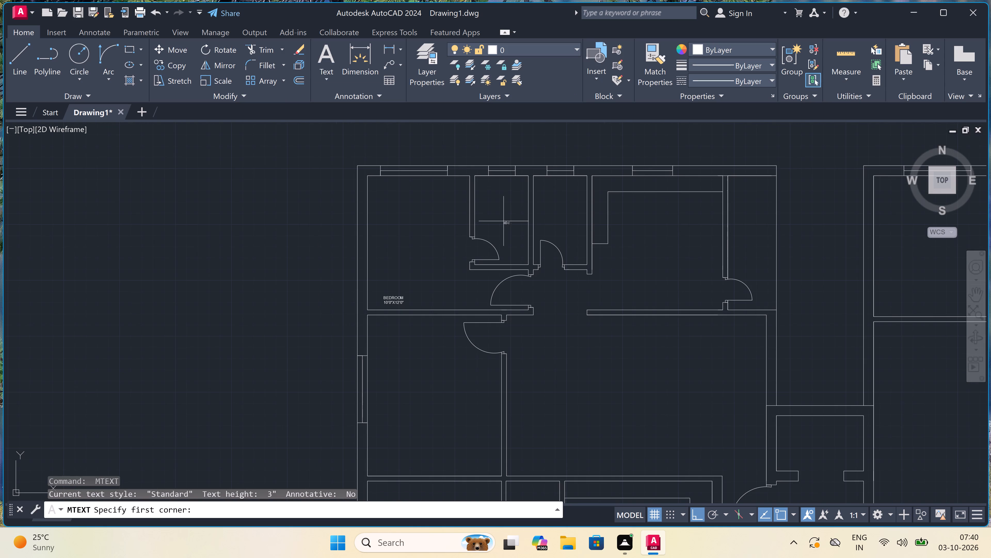
scroll(531, 185, up, 1)
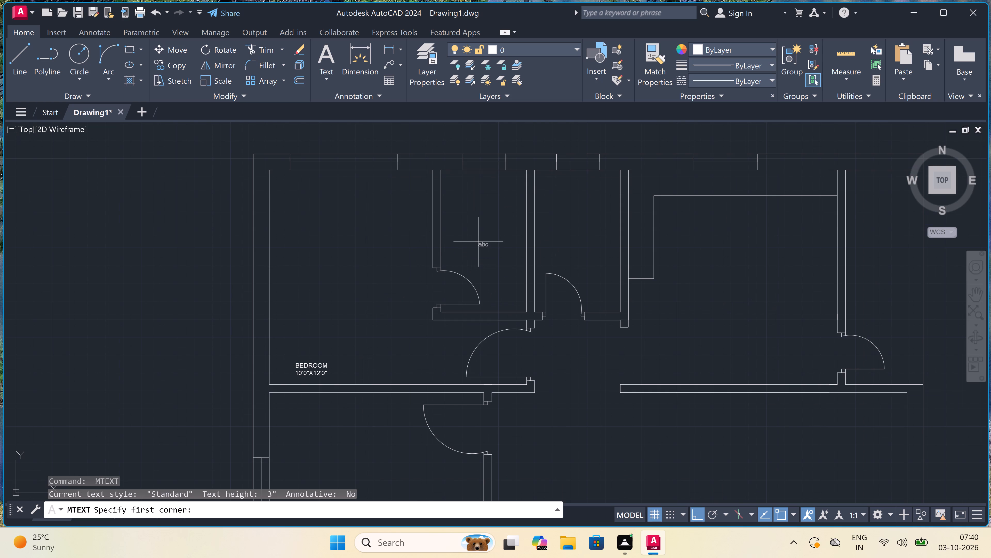
drag(455, 237, 455, 237)
drag(455, 237, 459, 238)
click(765, 253)
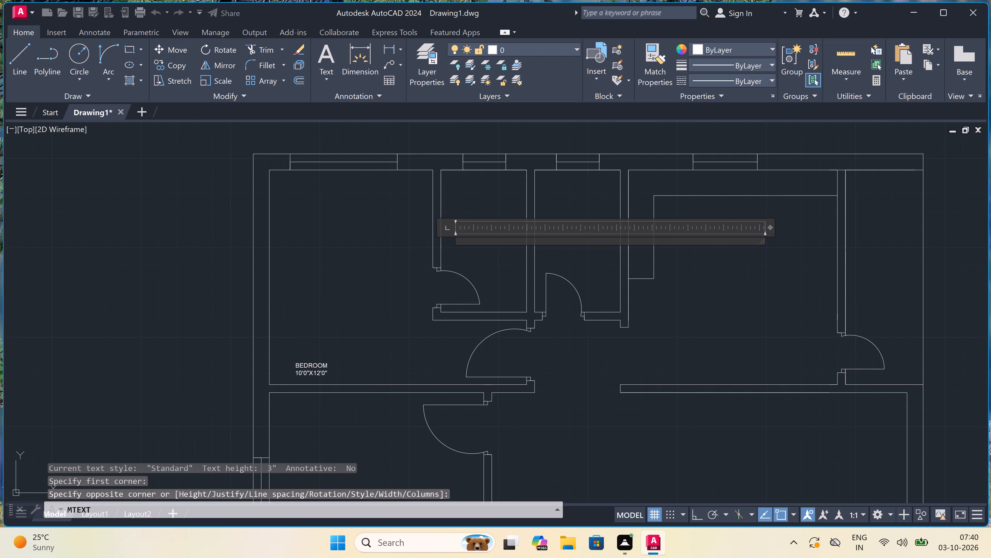
scroll(478, 248, up, 3)
text(TOILR)
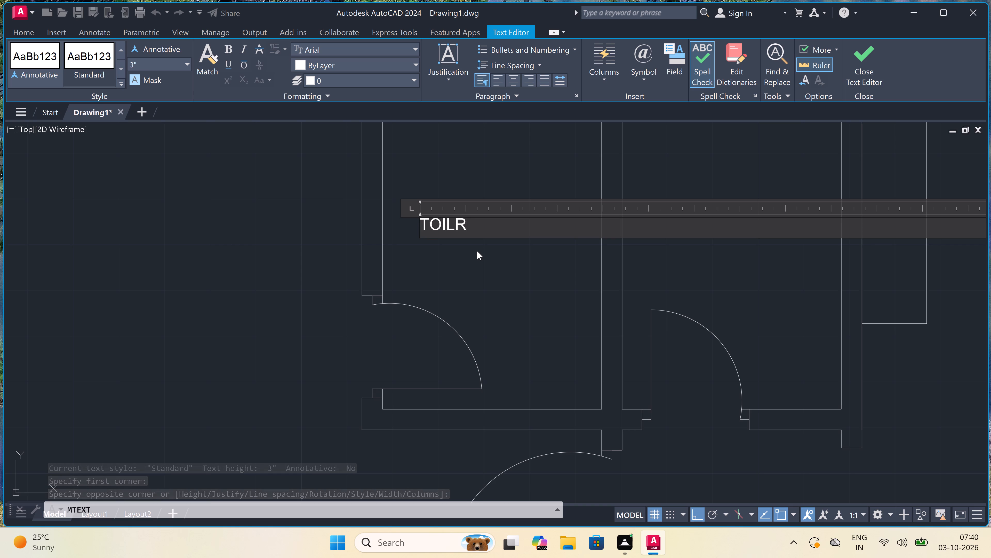
key(BackSpace)
text(ET)
key(Return)
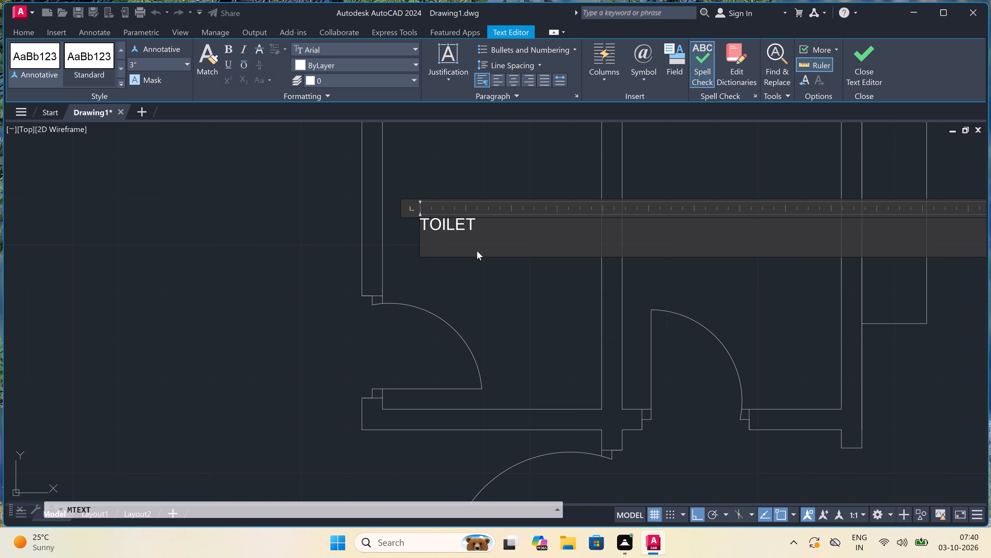
key(4)
text('0"X)
text(6')
text(7.)
key(5)
key(shift+quotedbl)
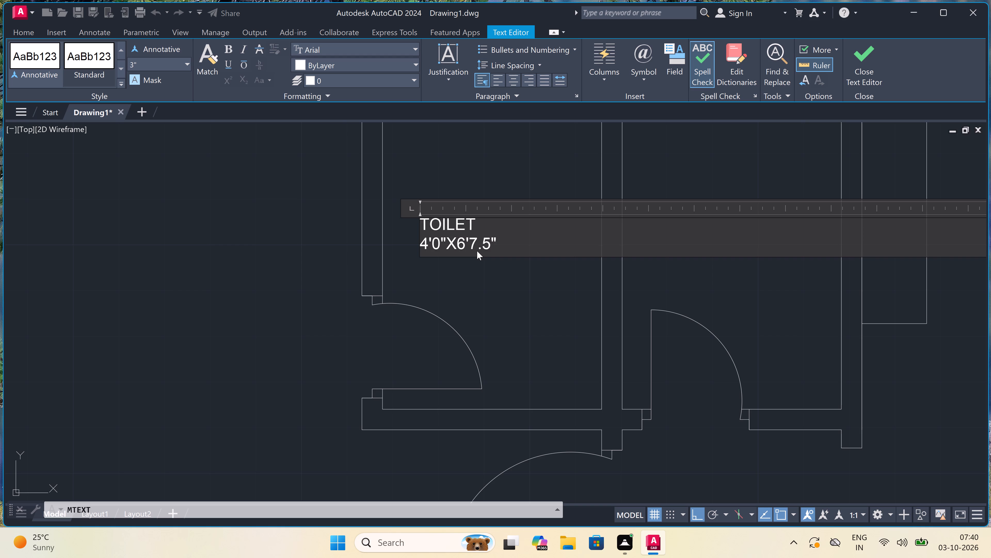
key(space)
double_click(456, 272)
Add the multiline text "TOILET" over "4'0"X6'7.5"" in the second small room, directly right of the labelled toilet.
scroll(422, 221, down, 4)
scroll(470, 215, up, 3)
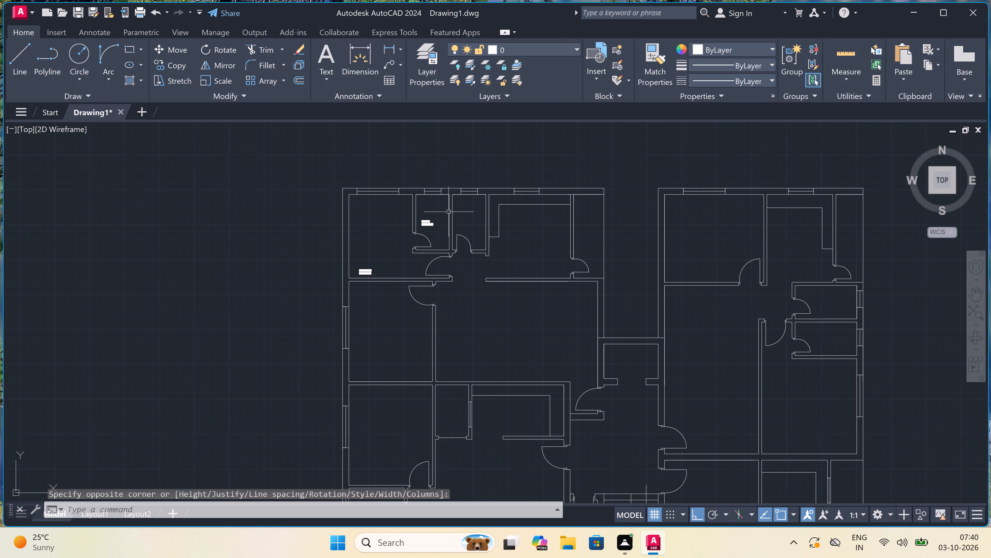
key(space)
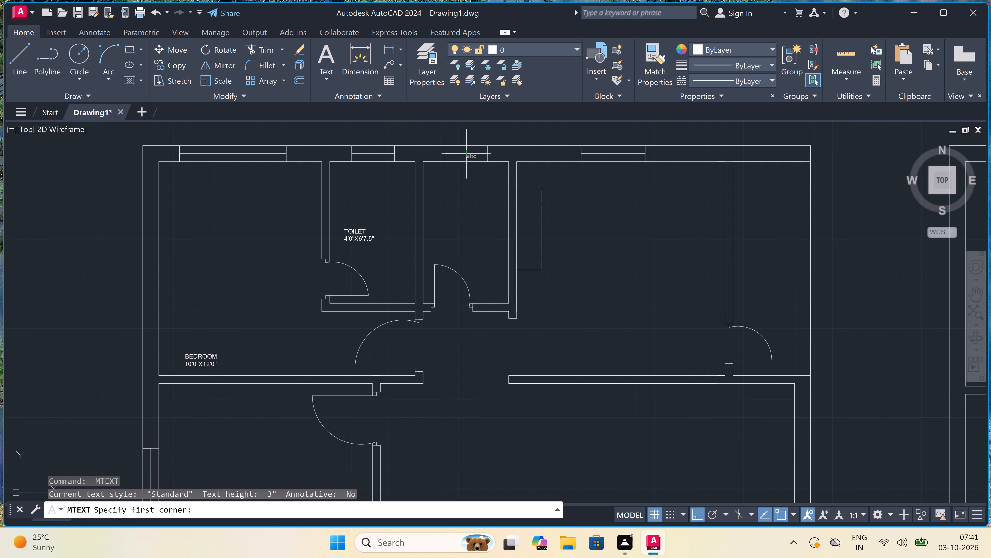
scroll(427, 240, up, 2)
drag(435, 232, 435, 232)
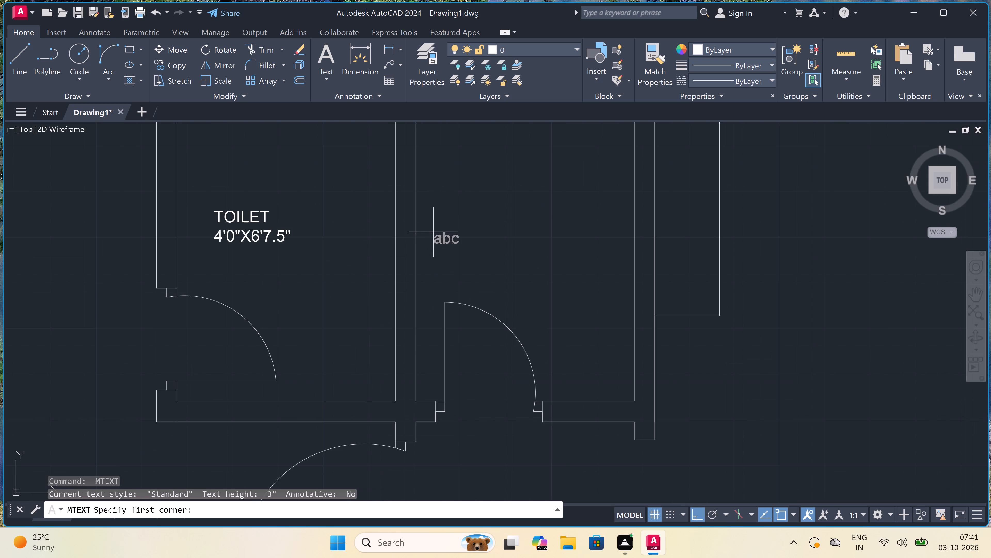
drag(435, 232, 440, 232)
click(743, 231)
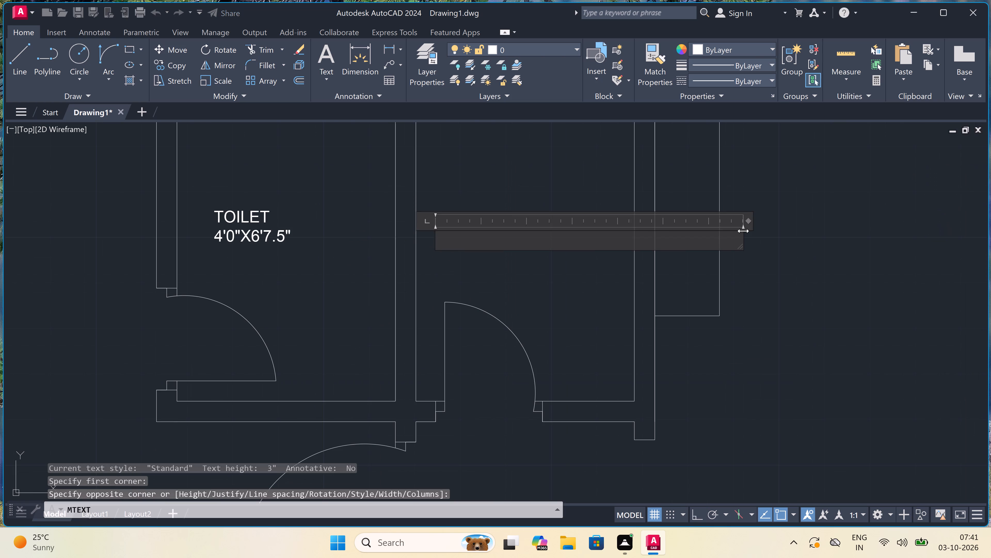
text(TOILE)
key(t)
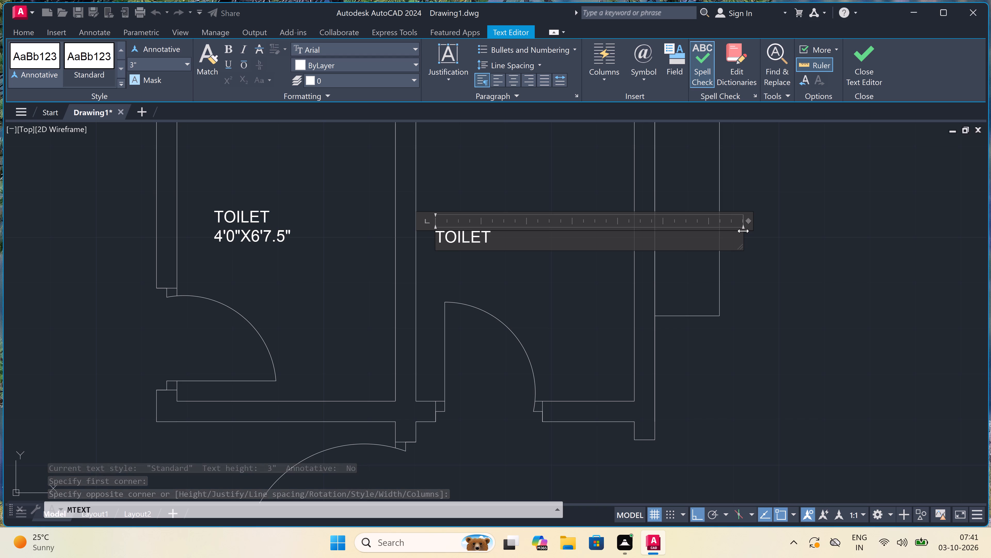
key(Return)
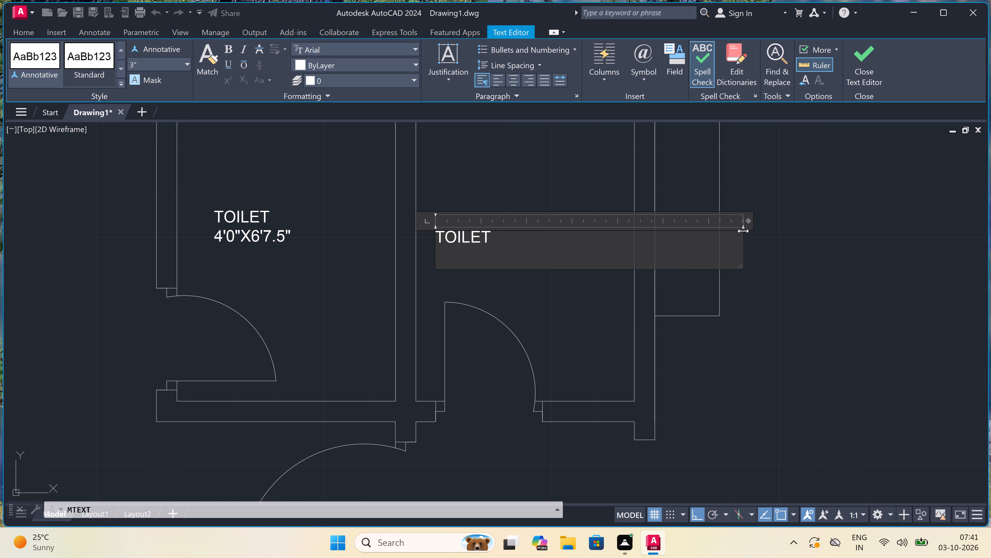
text(4'0"X)
text(6'7.)
key(5)
key(shift+quotedbl)
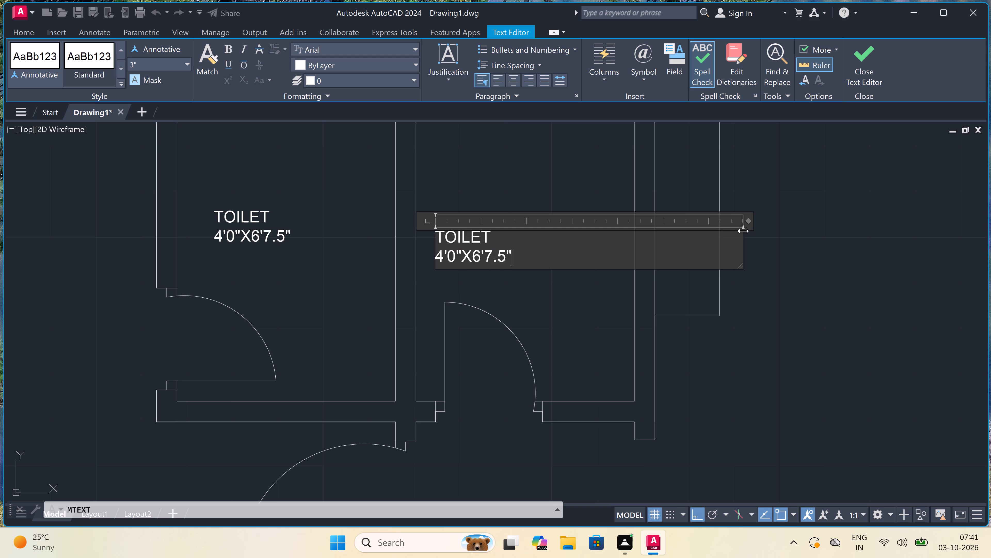
click(493, 173)
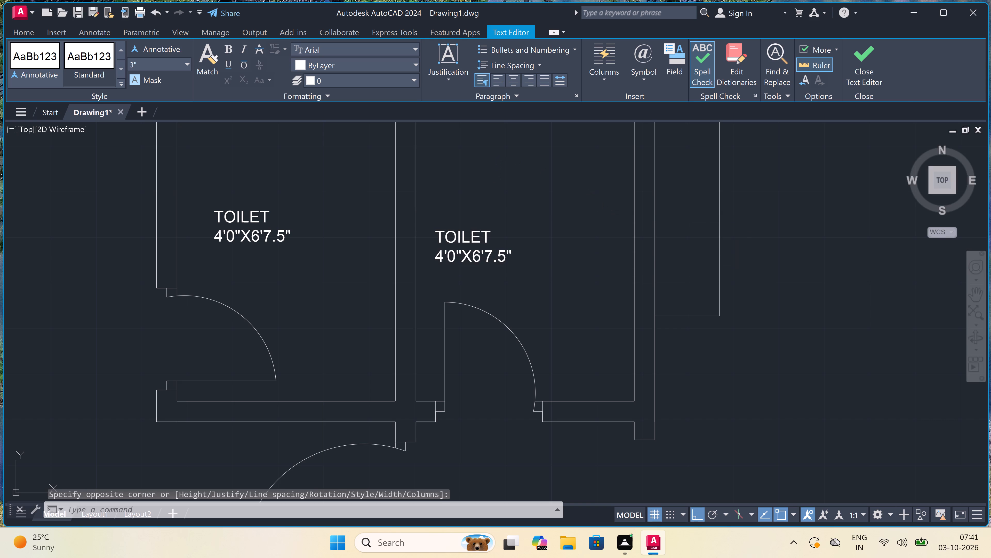
Add the multiline text "KITCHEN" over "9'0"X10'0"" in the room with the counter, directly right of the second toilet.
scroll(456, 198, down, 5)
scroll(553, 206, up, 2)
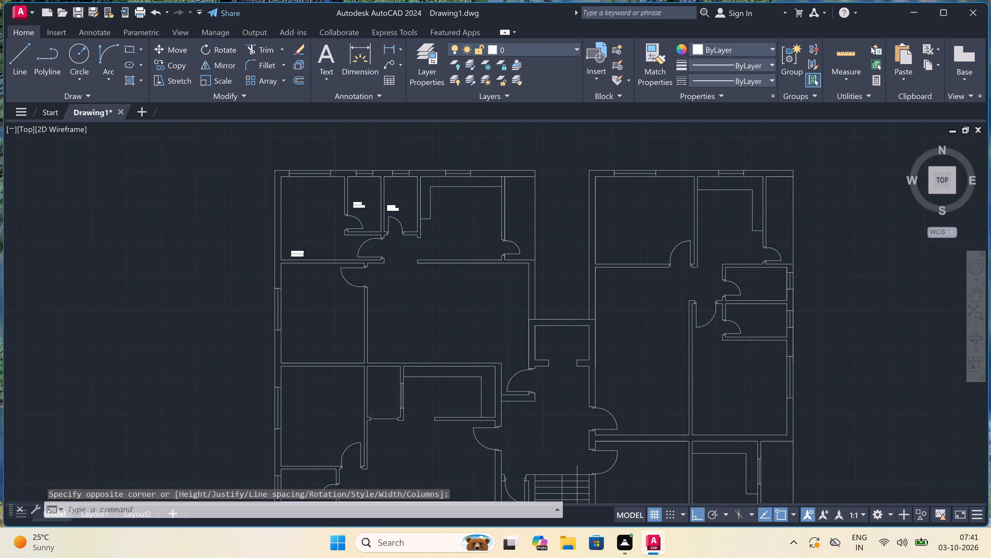
scroll(400, 204, up, 1)
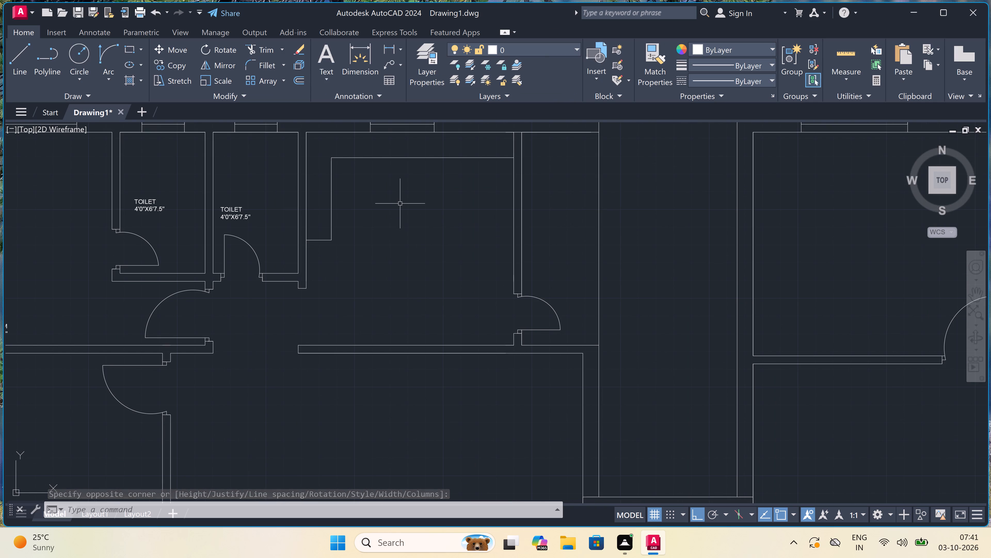
key(space)
scroll(398, 201, up, 2)
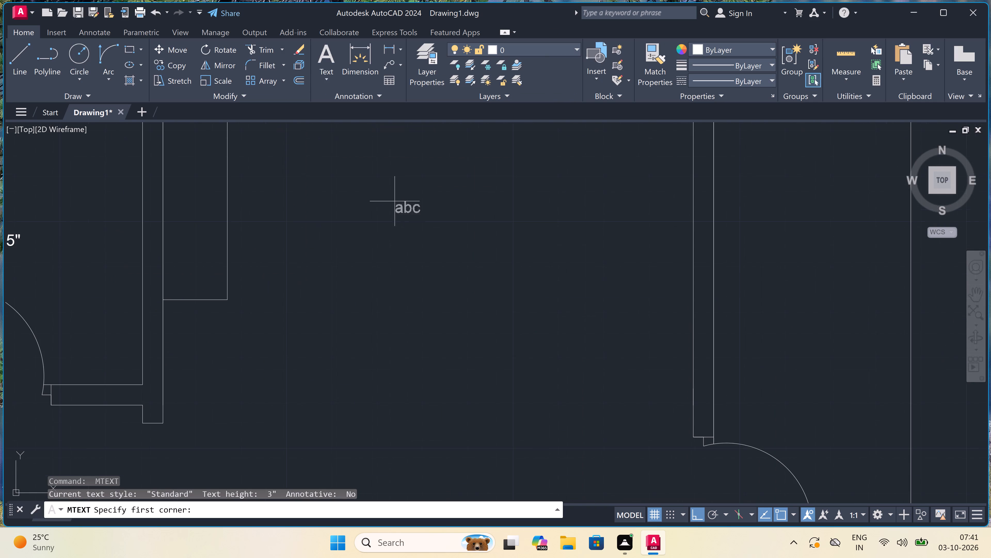
scroll(367, 200, down, 1)
click(343, 195)
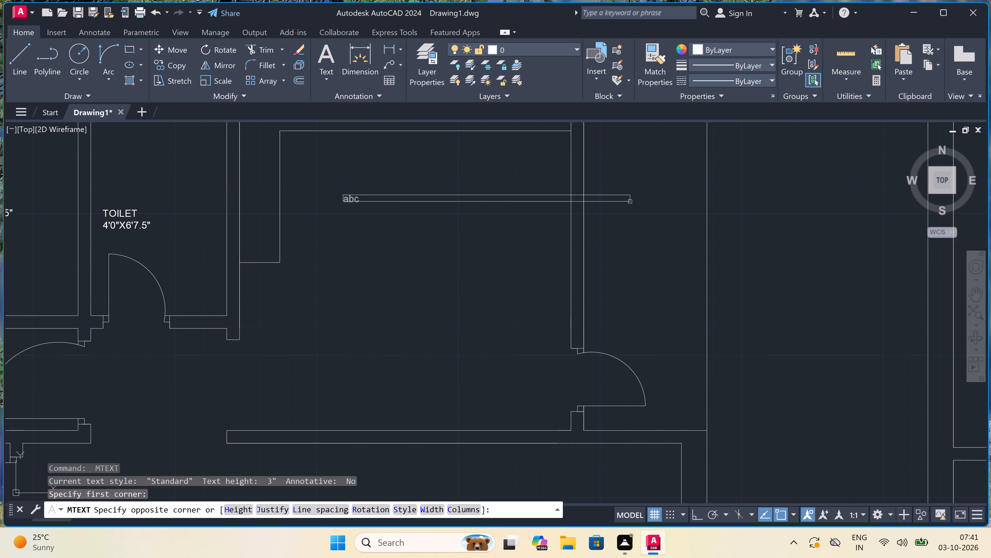
click(688, 203)
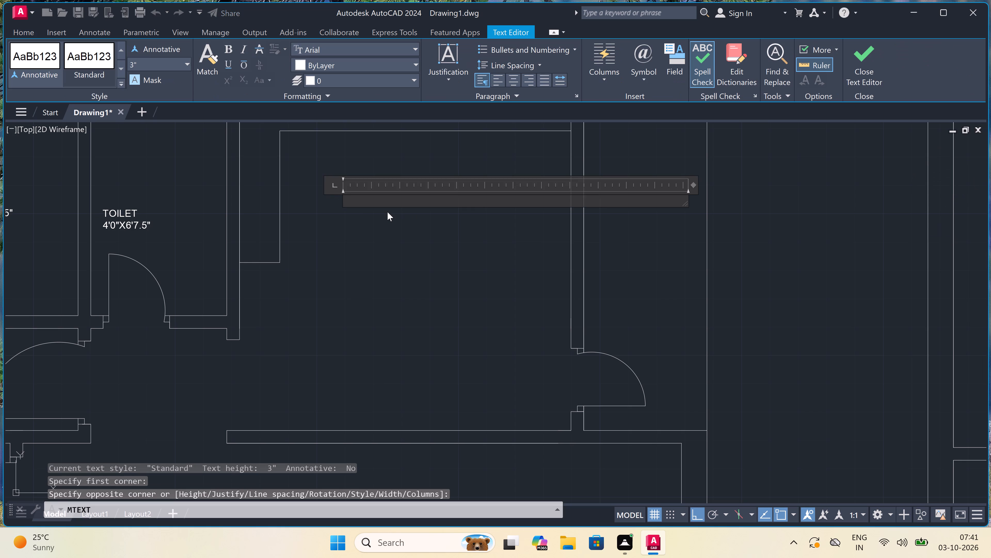
text(KITCHEN)
key(Return)
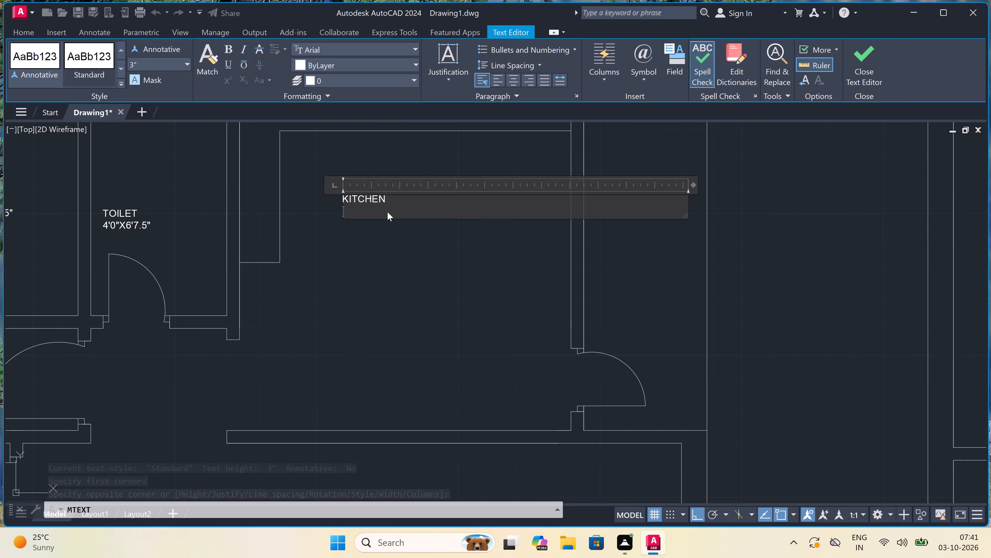
text(9'0")
key(x)
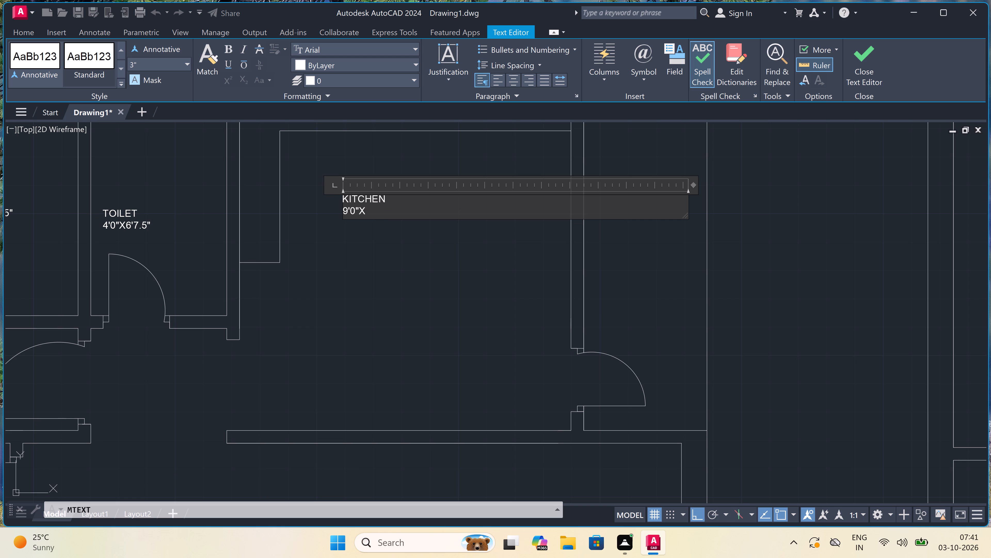
key(1)
text(0'0")
click(395, 275)
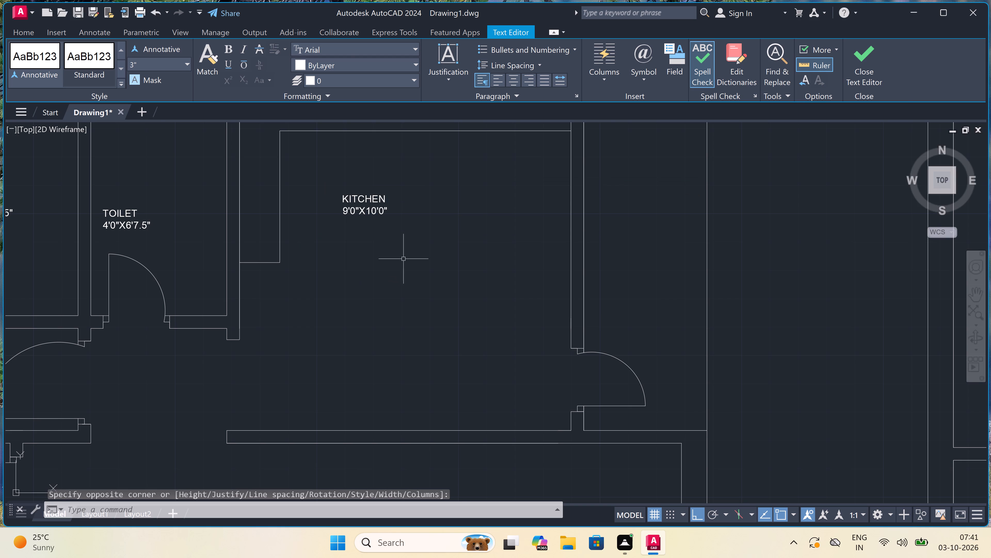
Add the multiline text "UTILITY" over "10'0"3'3"" in the narrow room directly right of the kitchen.
scroll(436, 219, down, 3)
scroll(498, 212, up, 2)
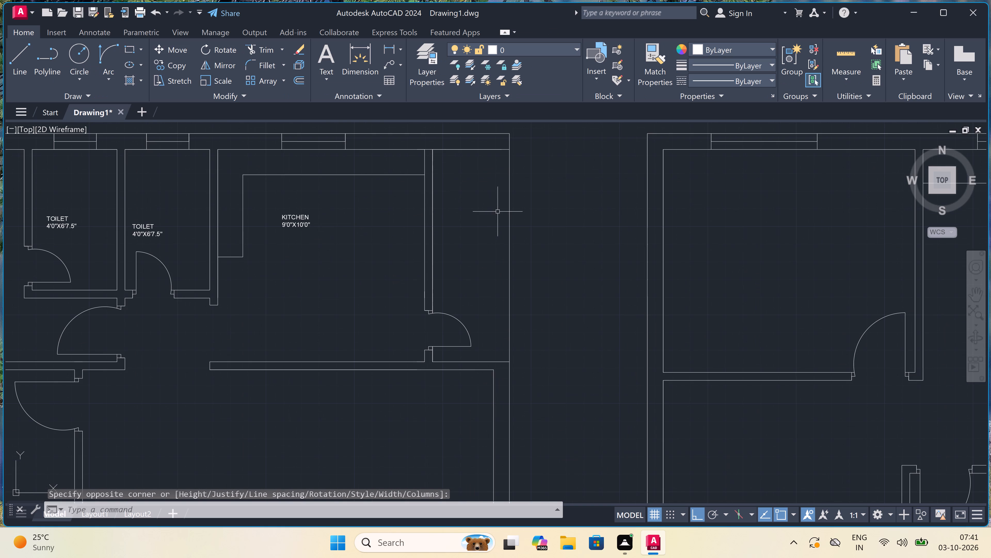
key(space)
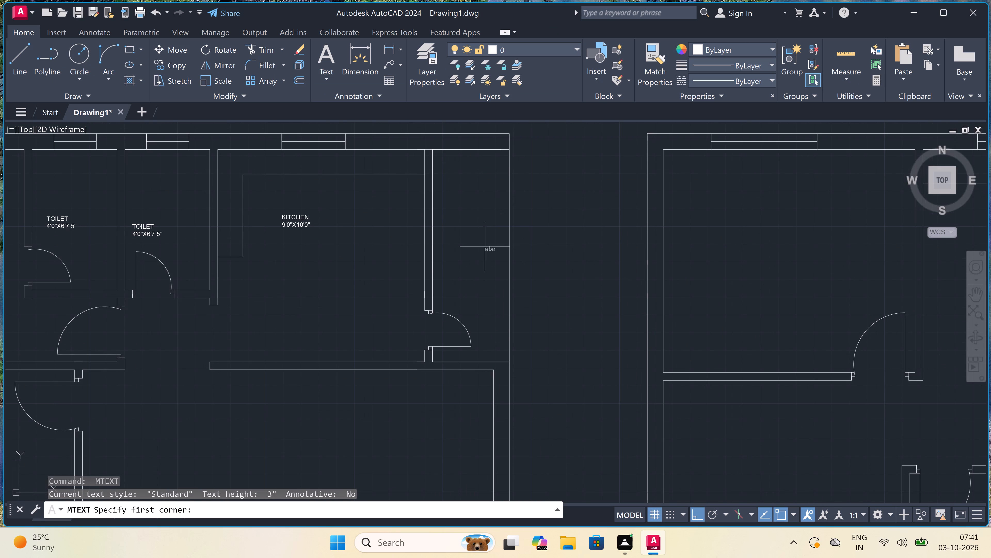
drag(458, 278, 461, 277)
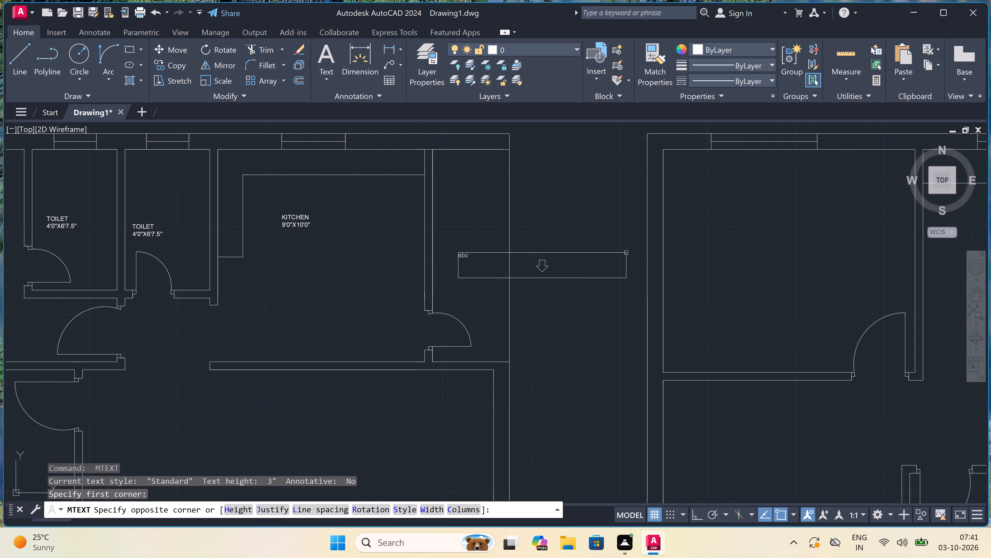
click(701, 255)
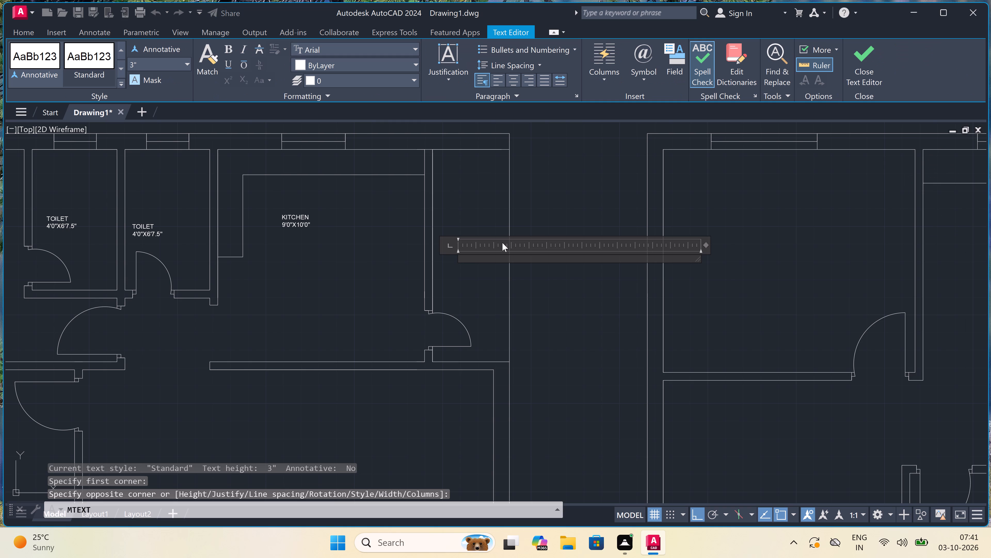
key(u)
text(TILI)
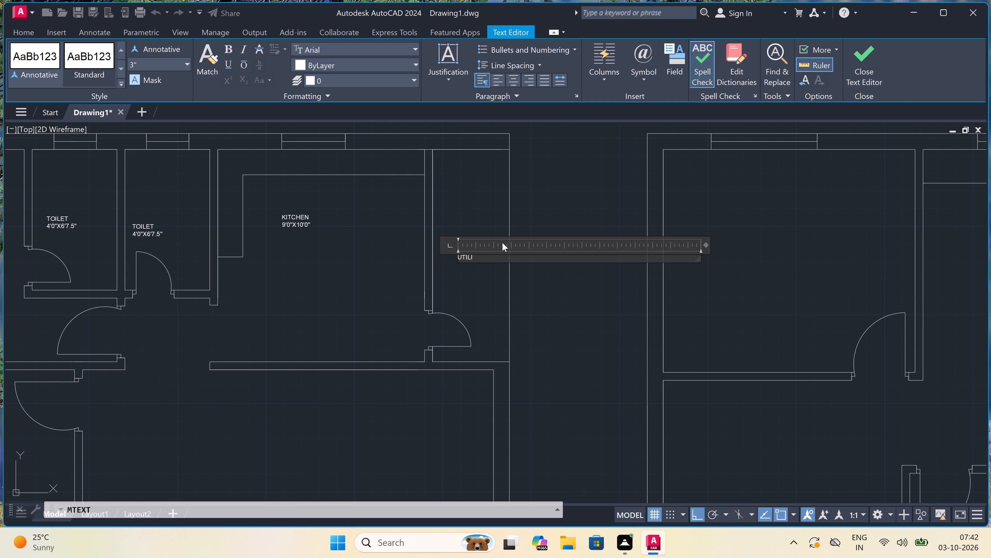
text(TY)
key(Return)
key(1)
key(0)
text('0")
text(3')
key(3)
key(shift+quotedbl)
click(487, 222)
Add the multiline text "LIVING\DINING" over "17'7.5"X2'0"" in the large room directly below the kitchen.
scroll(457, 268, down, 2)
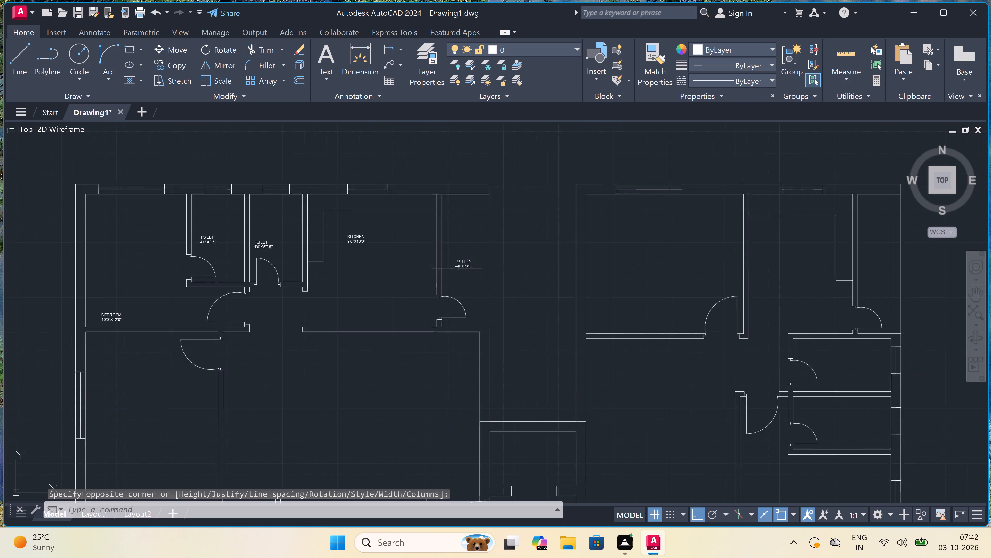
scroll(457, 268, down, 3)
scroll(425, 288, up, 2)
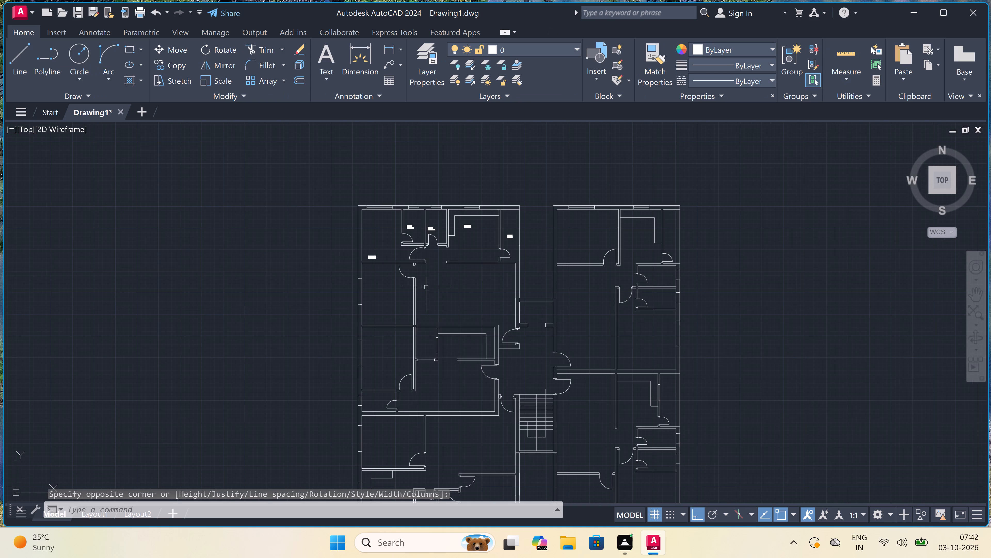
scroll(467, 292, up, 2)
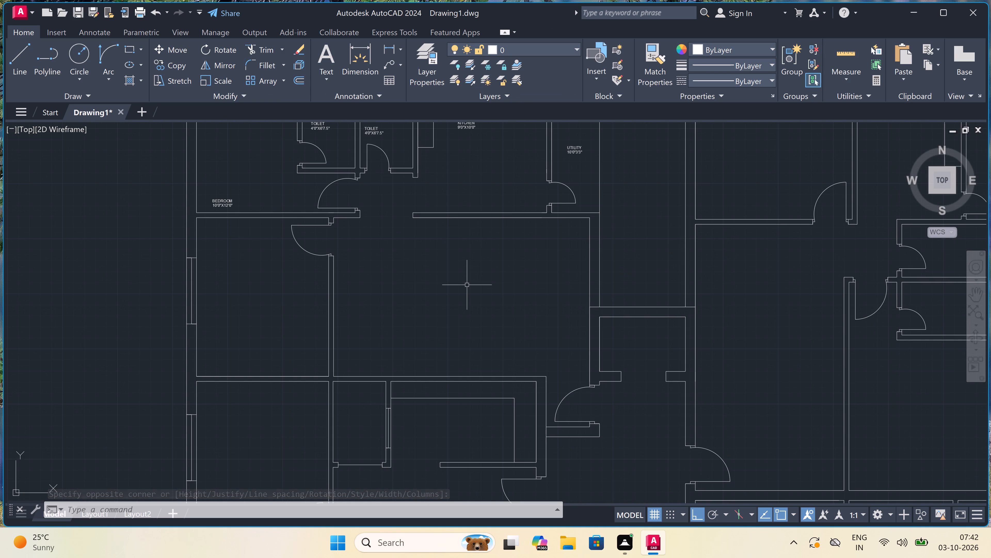
key(space)
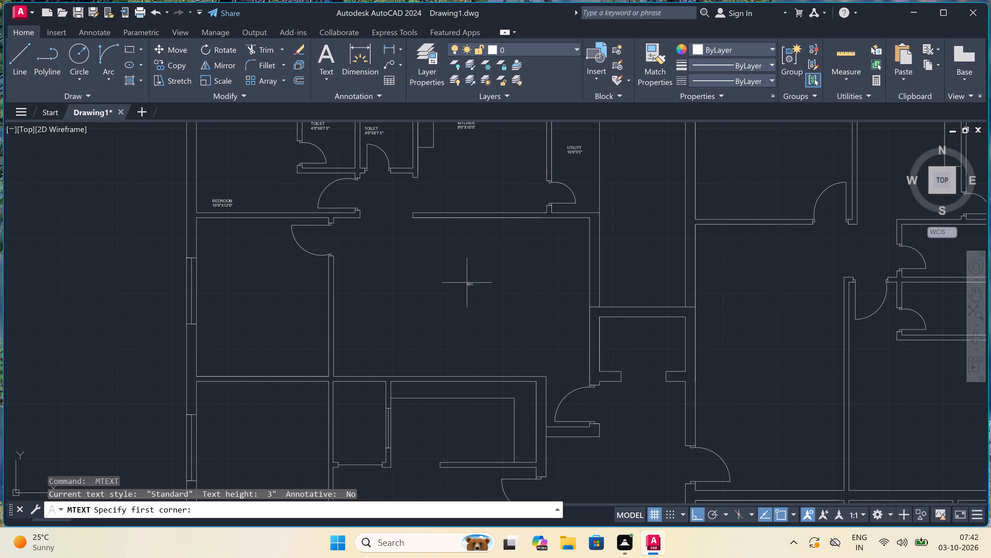
scroll(457, 316, up, 1)
click(463, 281)
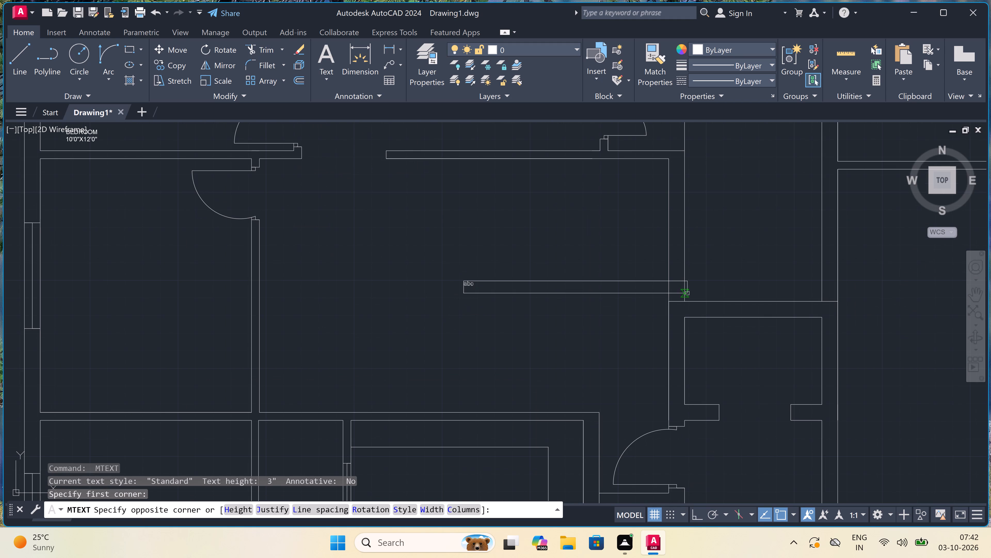
click(699, 292)
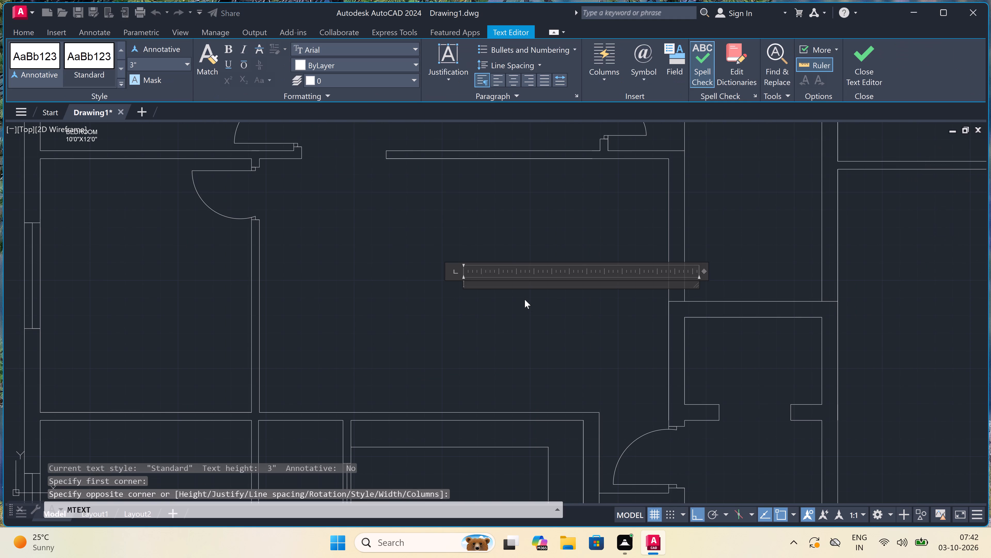
text(LIV)
text(IN)
key(g)
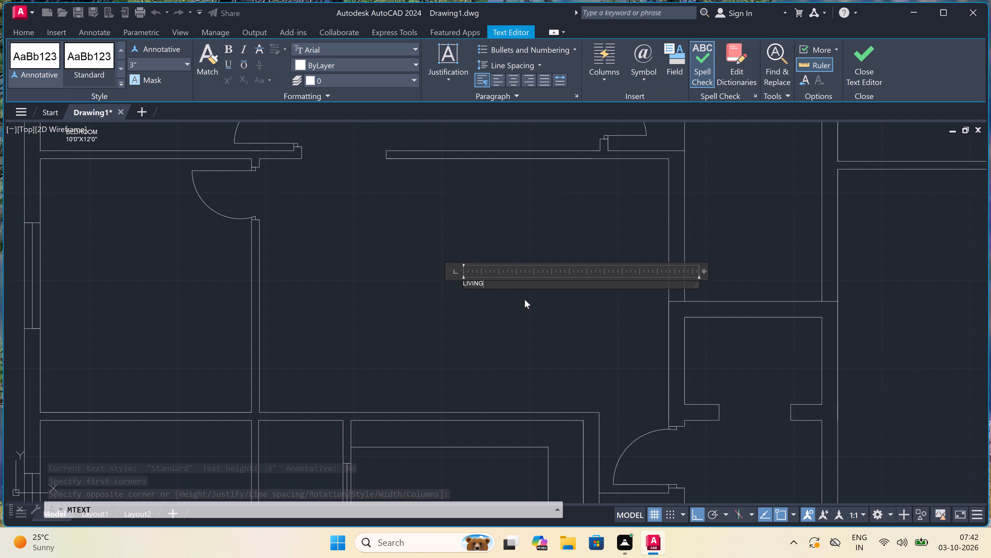
text(\DINING)
key(space)
key(Return)
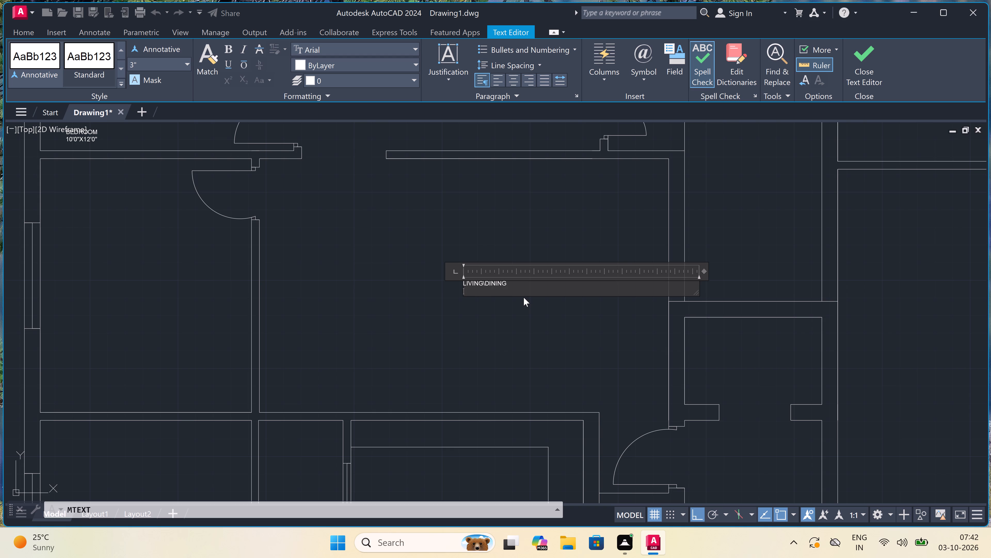
key(1)
key(7)
key(apostrophe)
key(7)
text(.5)
key(shift+quotedbl)
text(X2'0")
click(367, 299)
Add the multiline text "BEDROOM" over "12'0"X10'0"" near the top-left corner of the room directly below the labelled bedroom.
scroll(368, 298, down, 3)
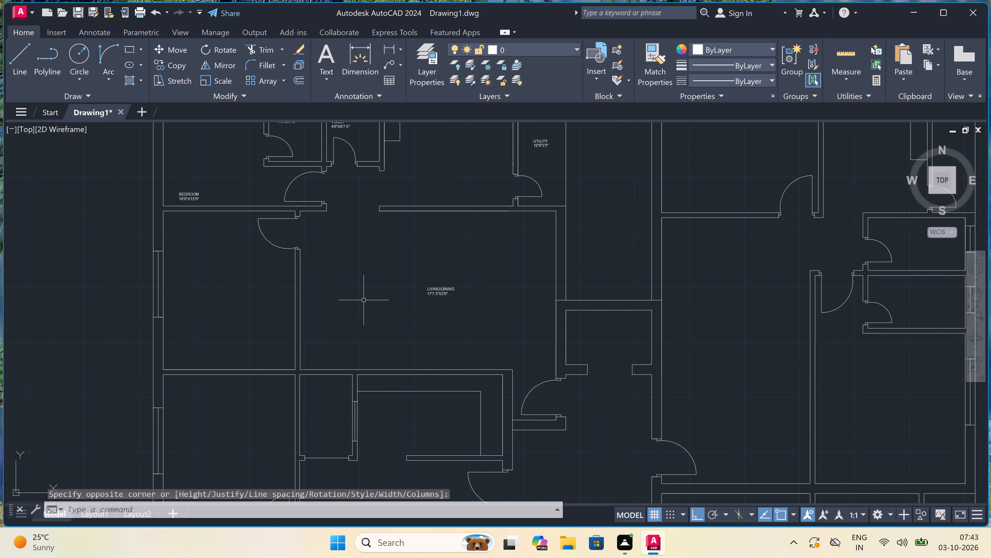
scroll(195, 344, up, 2)
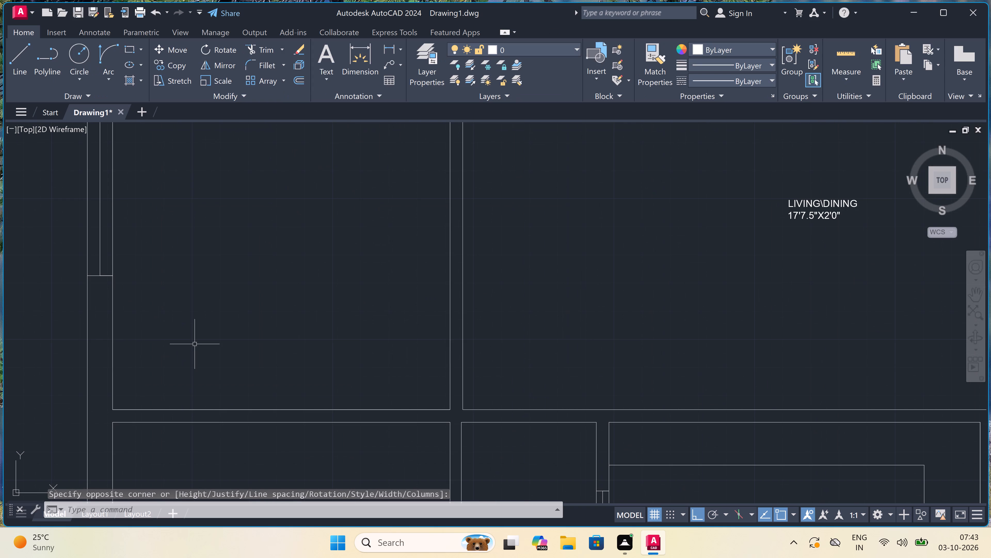
key(space)
scroll(195, 344, down, 1)
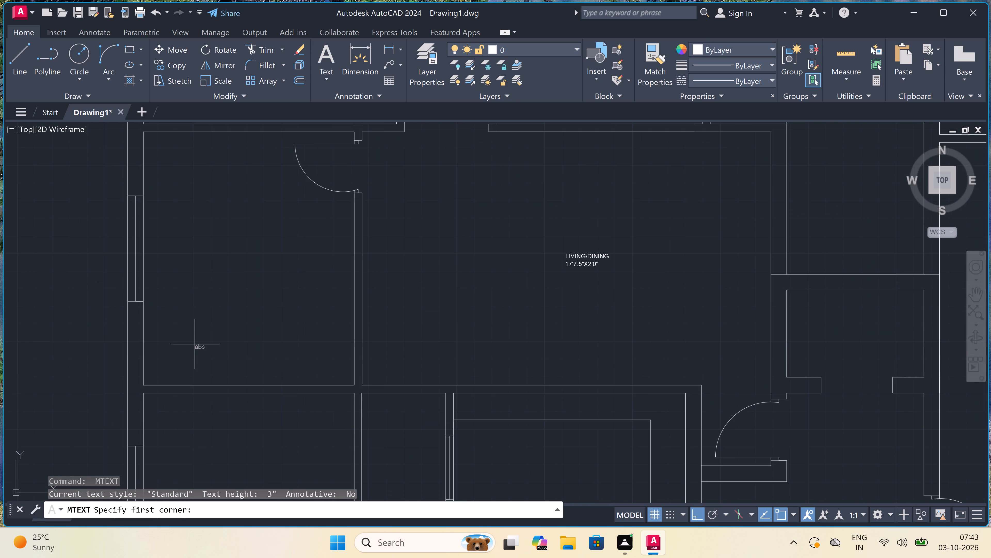
scroll(195, 345, down, 2)
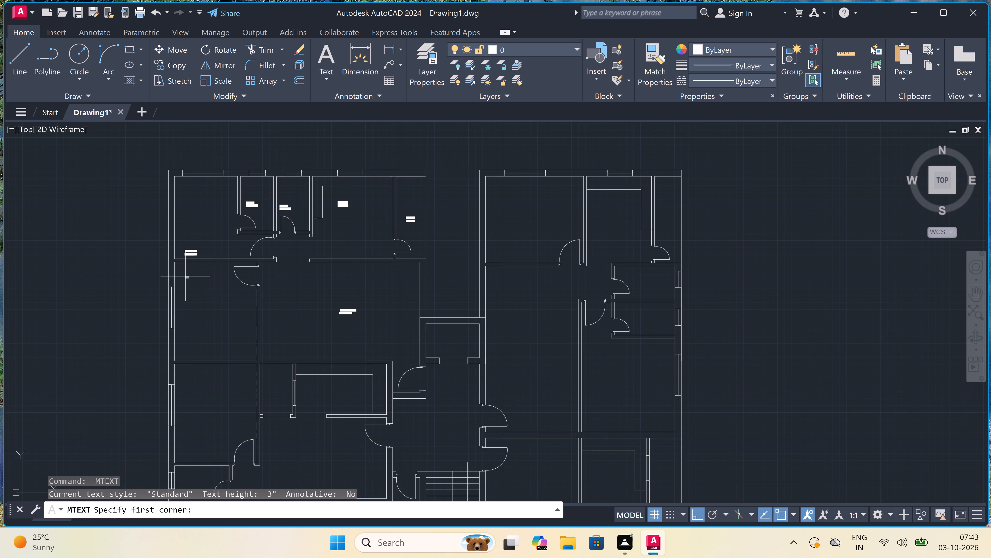
scroll(185, 269, up, 3)
click(177, 268)
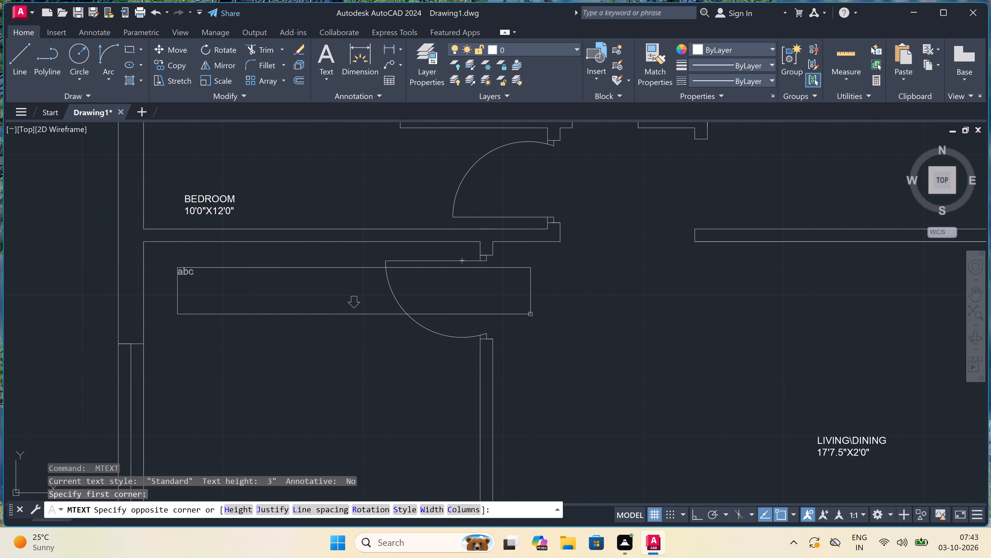
double_click(562, 313)
text(BEDROOM)
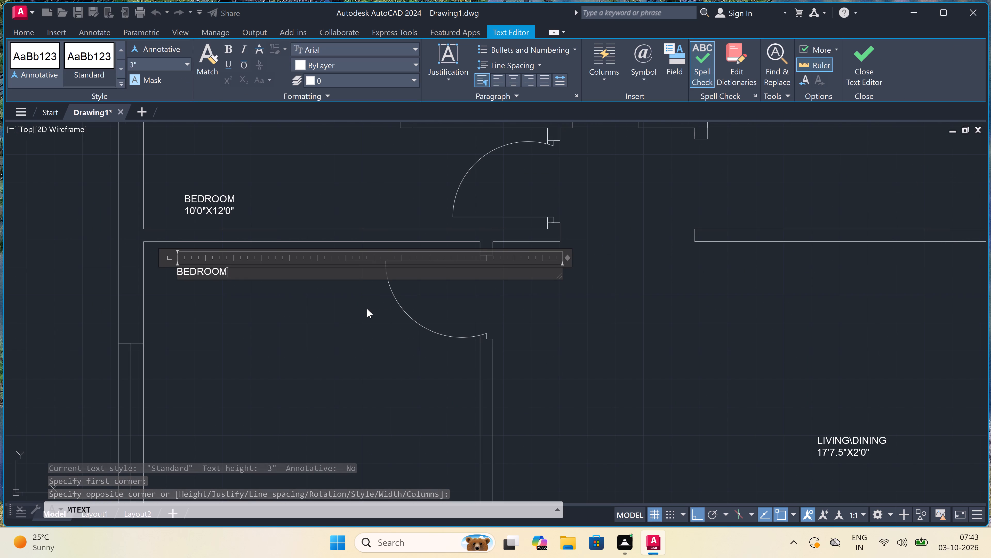
key(Return)
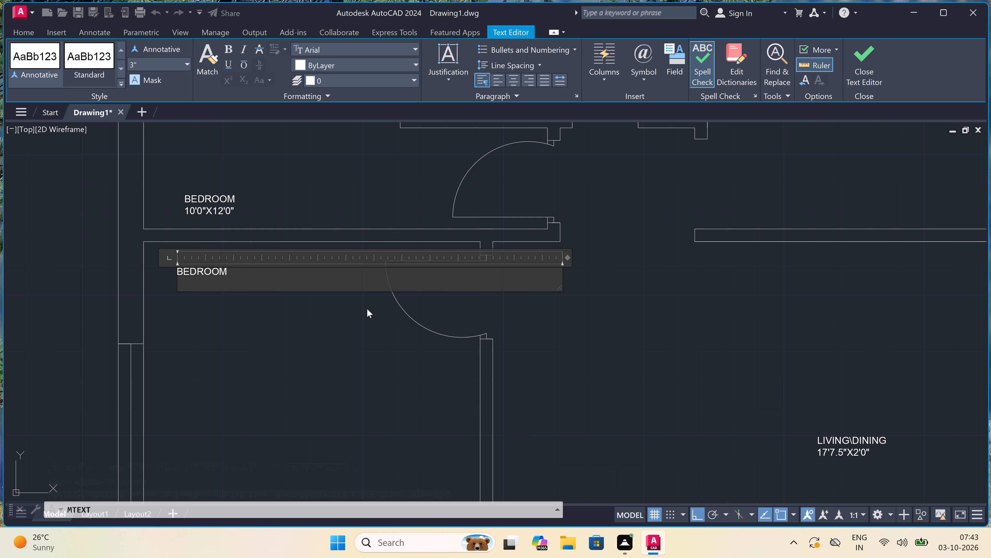
text(12'0")
key(x)
key(1)
text(0'0")
click(348, 328)
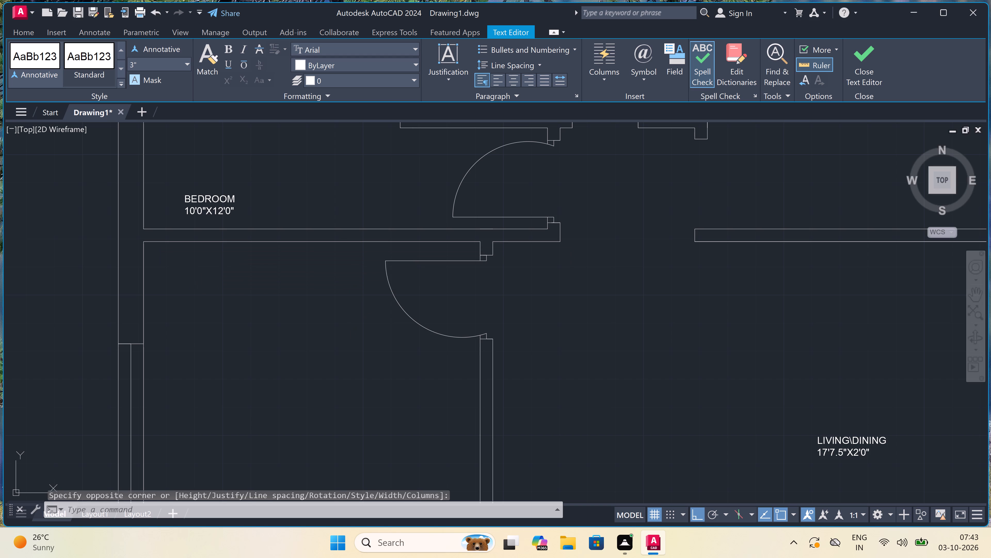
Add the multiline text "BEDROOM" over "10'0"X10'3"" near the lower-left corner of the room directly below the 12'0"X10'0" bedroom.
scroll(348, 324, down, 6)
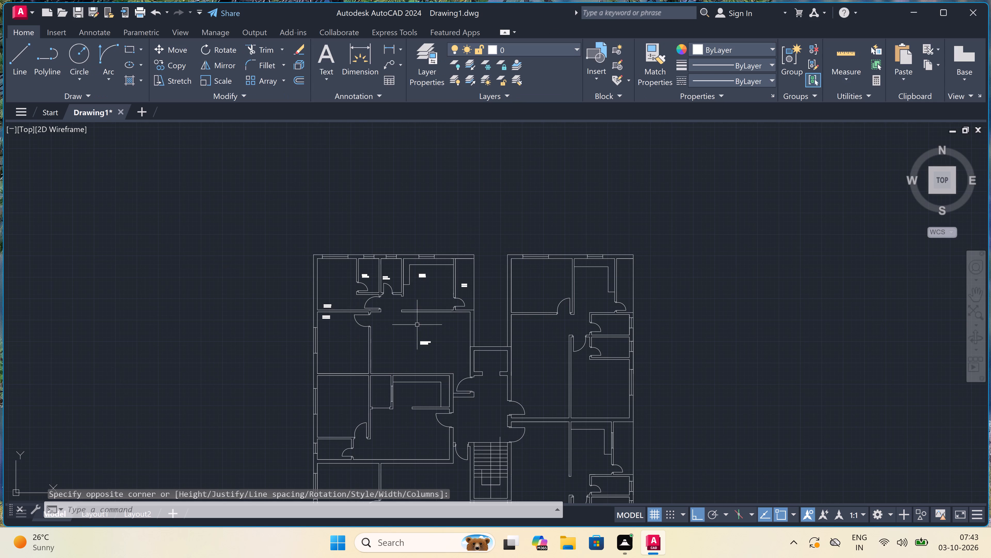
scroll(454, 330, down, 1)
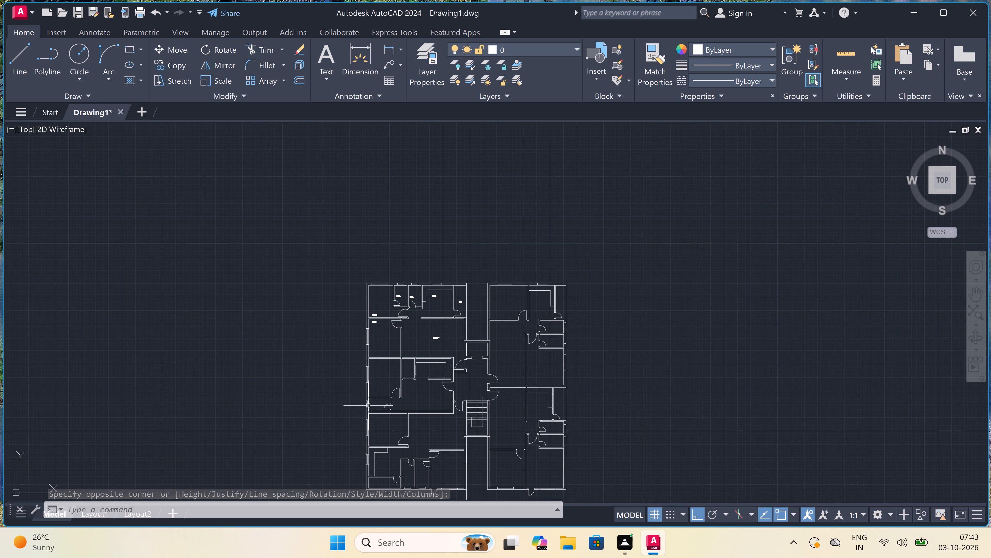
scroll(373, 397, up, 1)
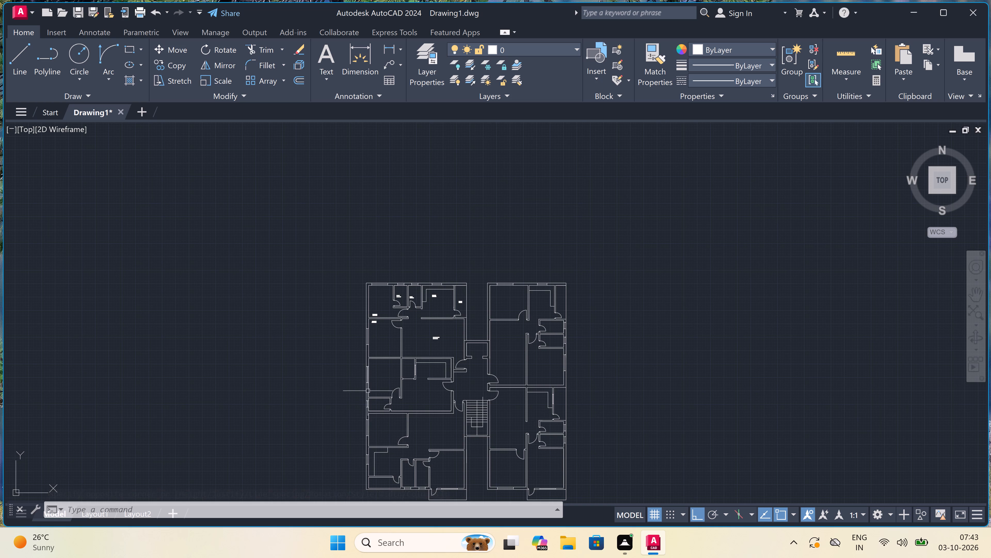
scroll(372, 397, up, 3)
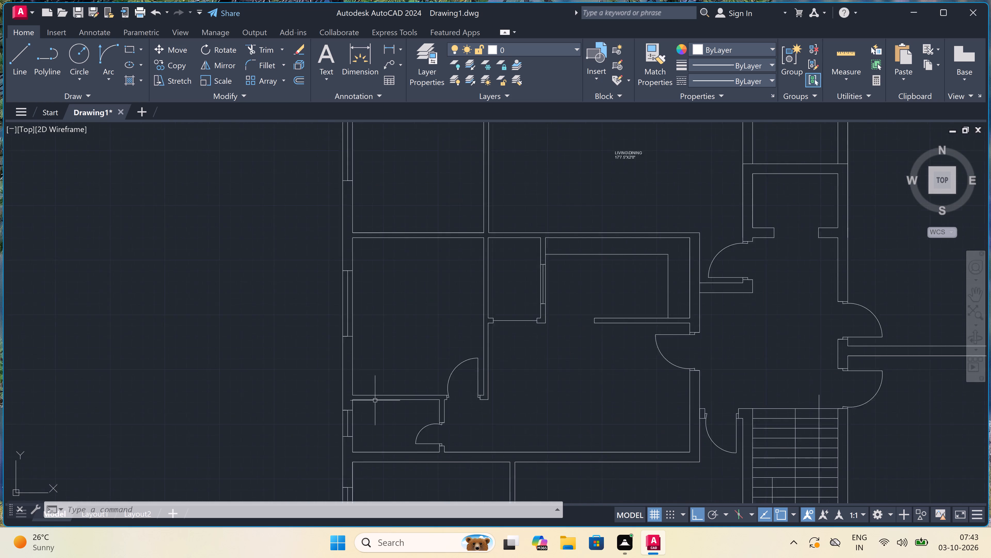
scroll(375, 400, up, 1)
key(space)
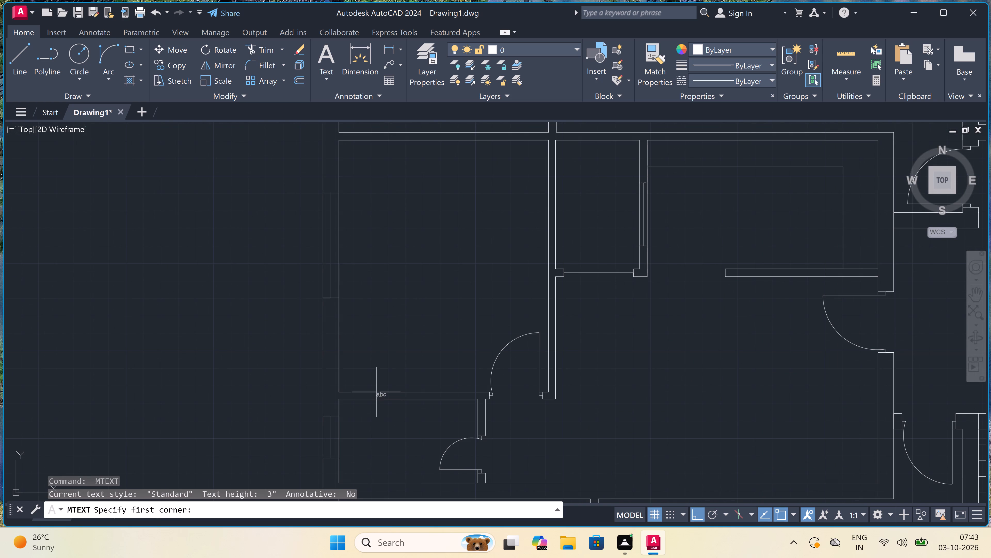
scroll(383, 376, up, 2)
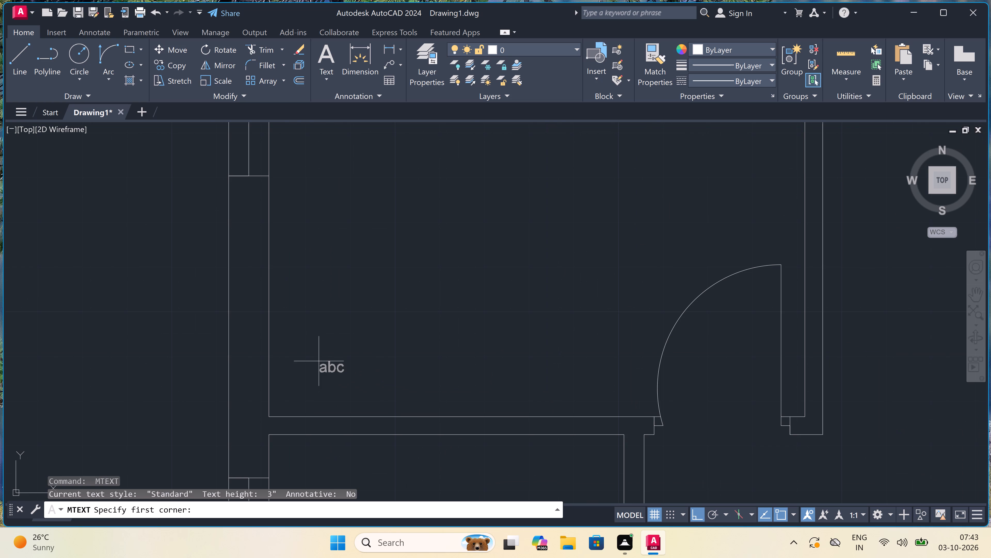
click(343, 362)
click(892, 375)
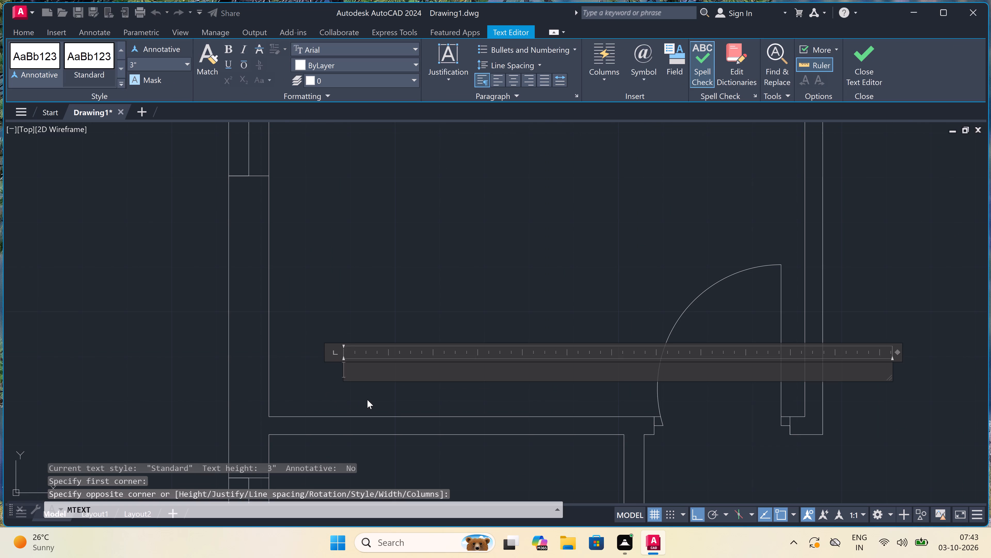
key(b)
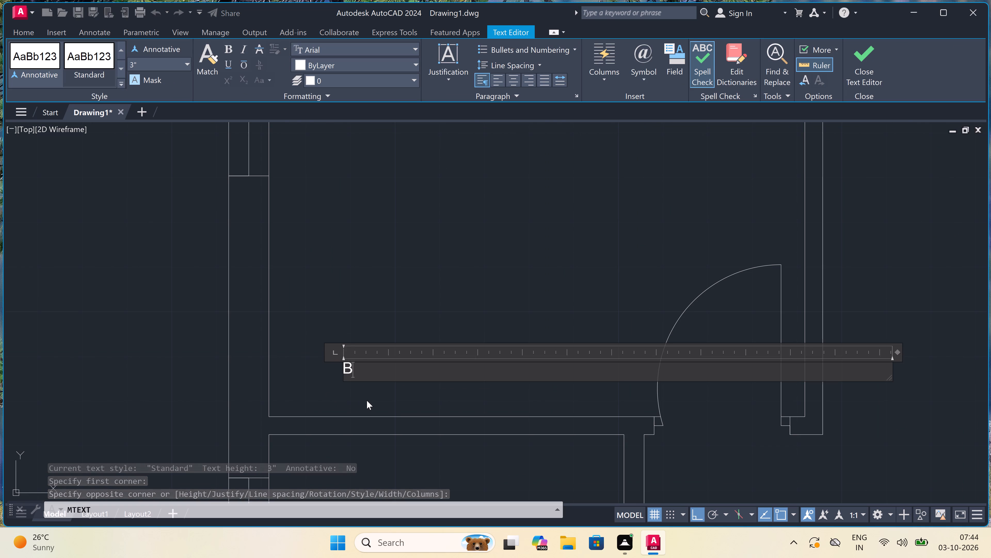
text(EDROOM)
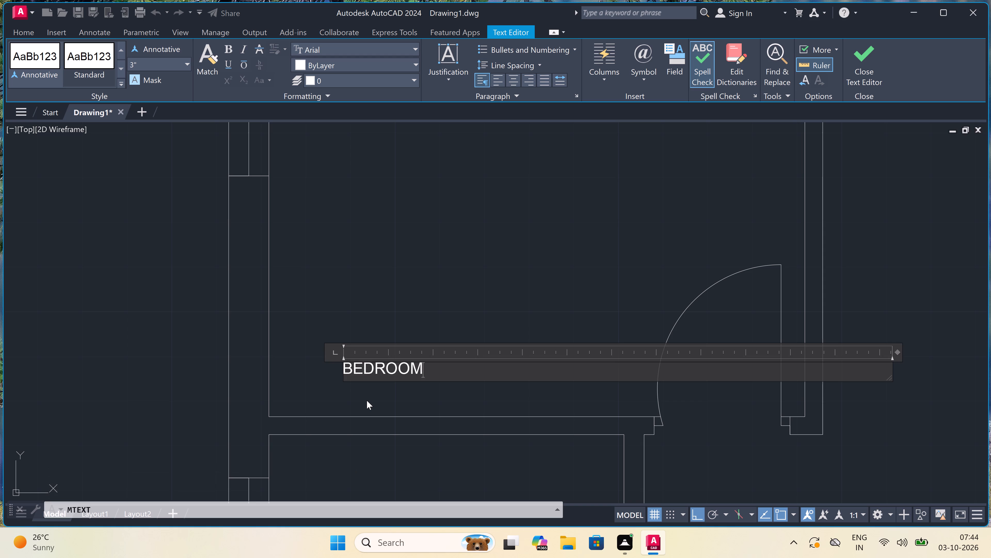
key(Return)
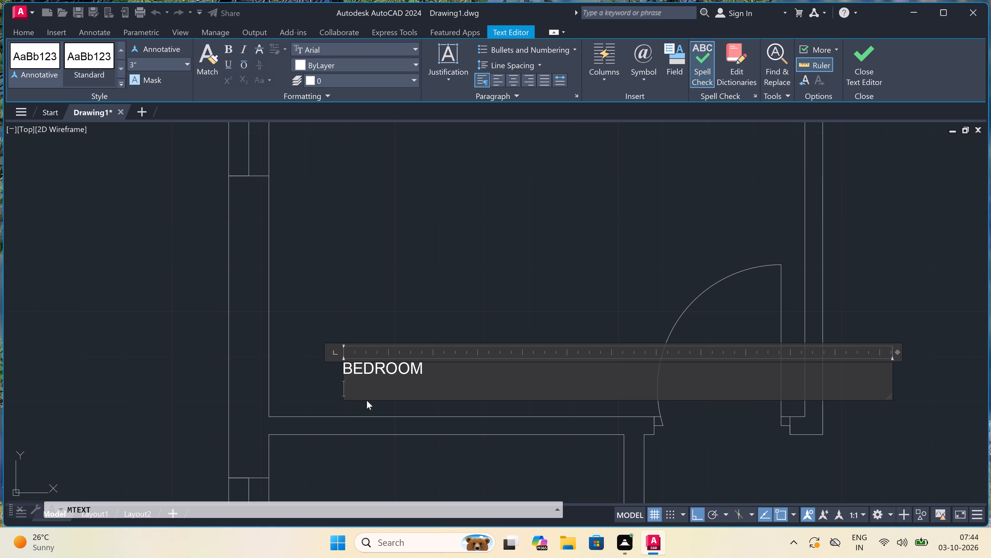
scroll(367, 400, down, 3)
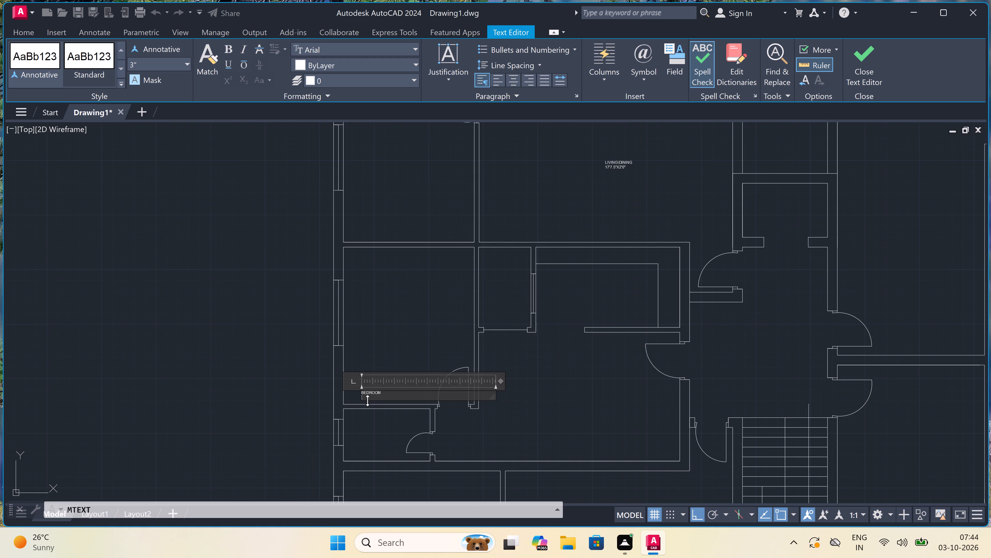
scroll(370, 400, up, 3)
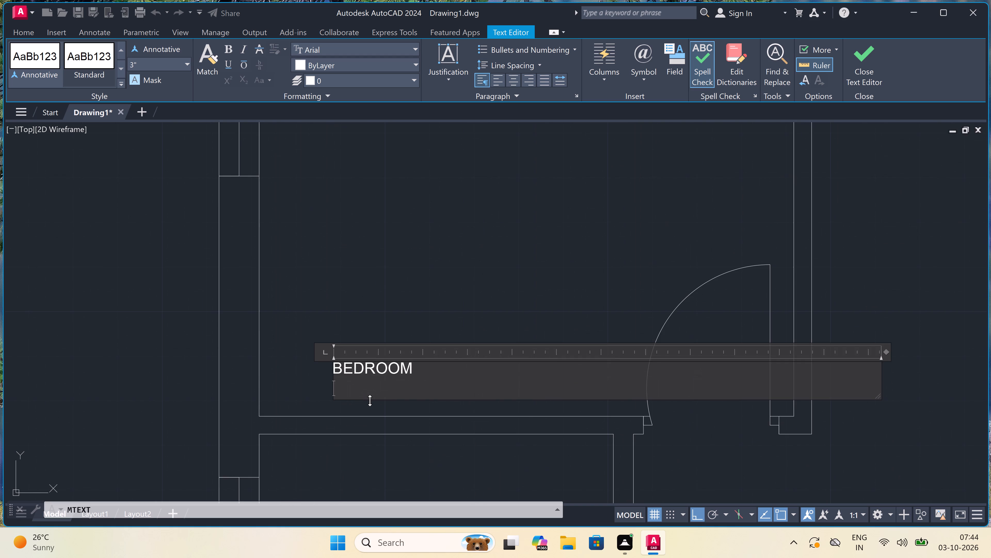
scroll(371, 400, up, 1)
key(1)
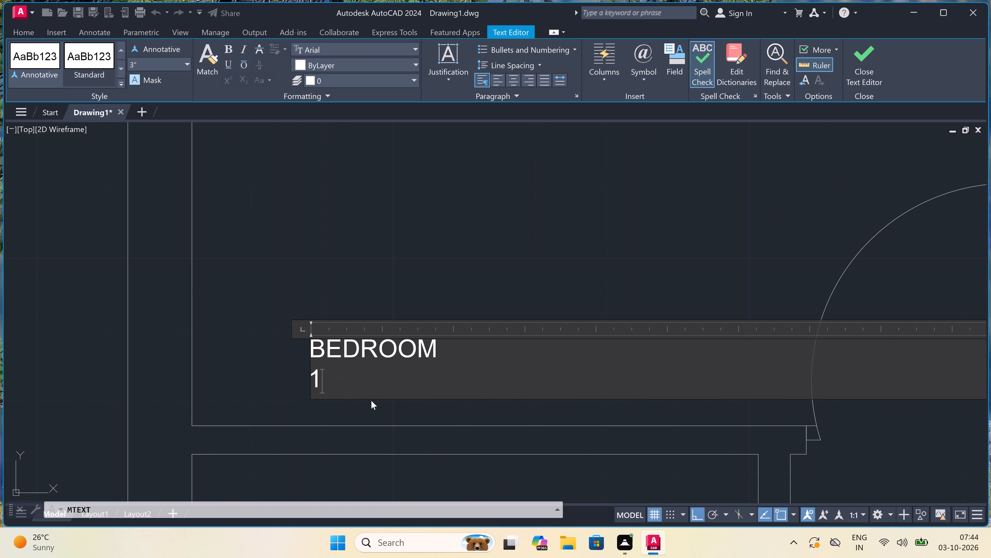
key(0)
text('0"X)
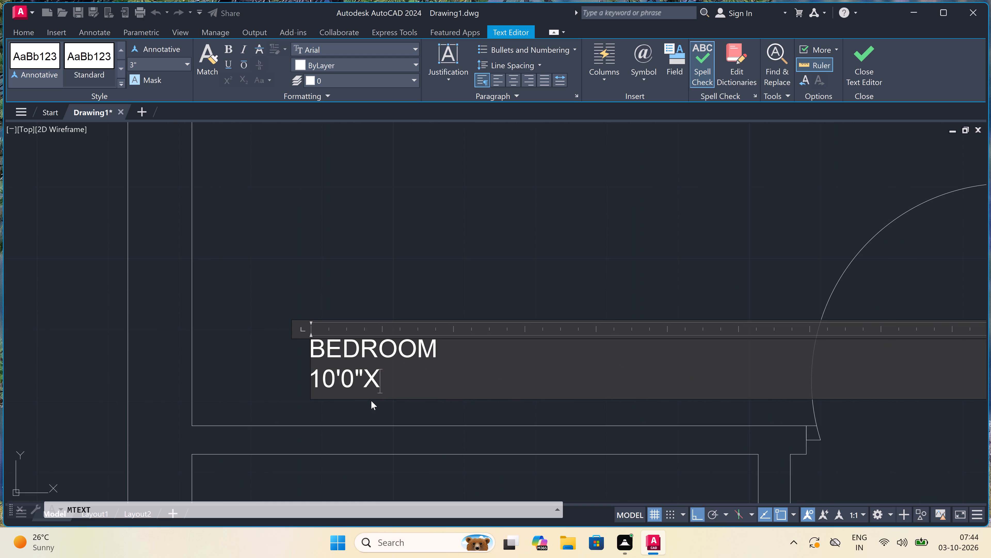
text(10')
key(3)
key(shift+quotedbl)
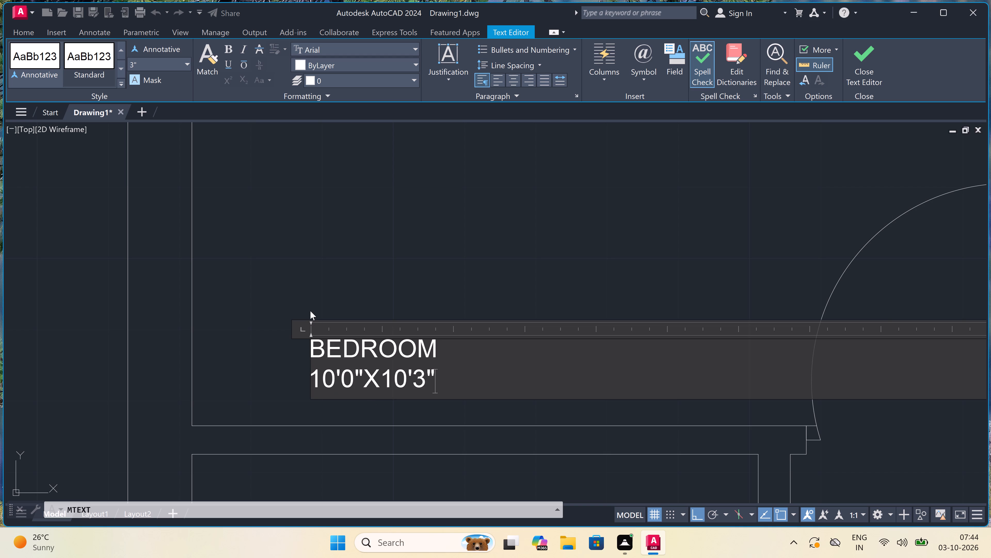
click(307, 277)
Add the multiline text "O.T.S" over "4'0"X6'1.5"" in the small room between the 10'0"X10'3" bedroom and the unlabelled room with the counter.
scroll(329, 314, down, 4)
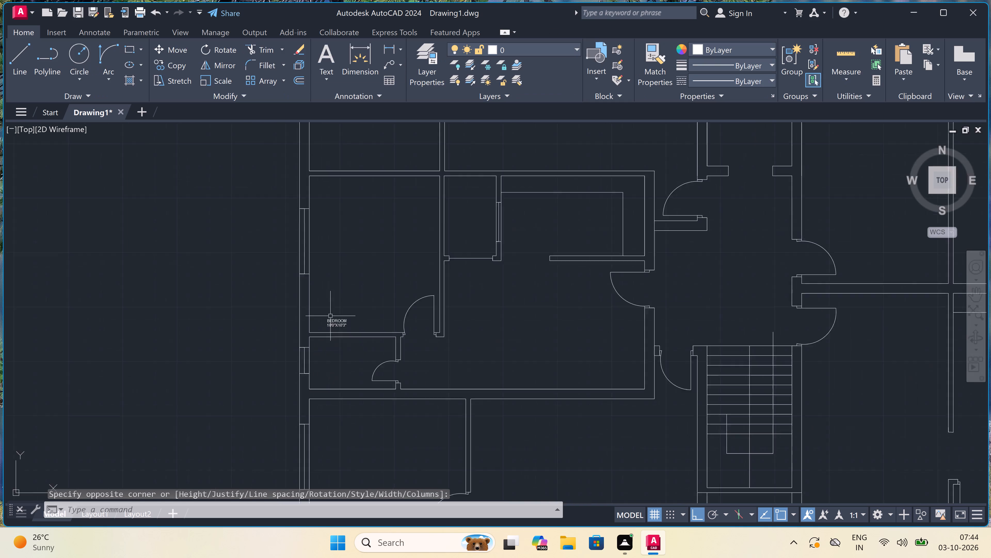
scroll(330, 316, down, 1)
scroll(437, 238, up, 3)
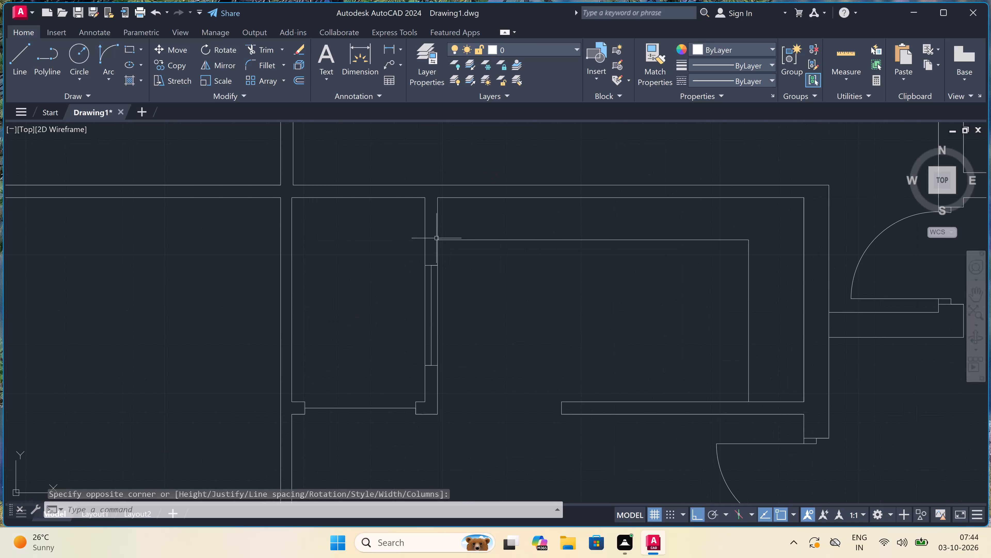
key(space)
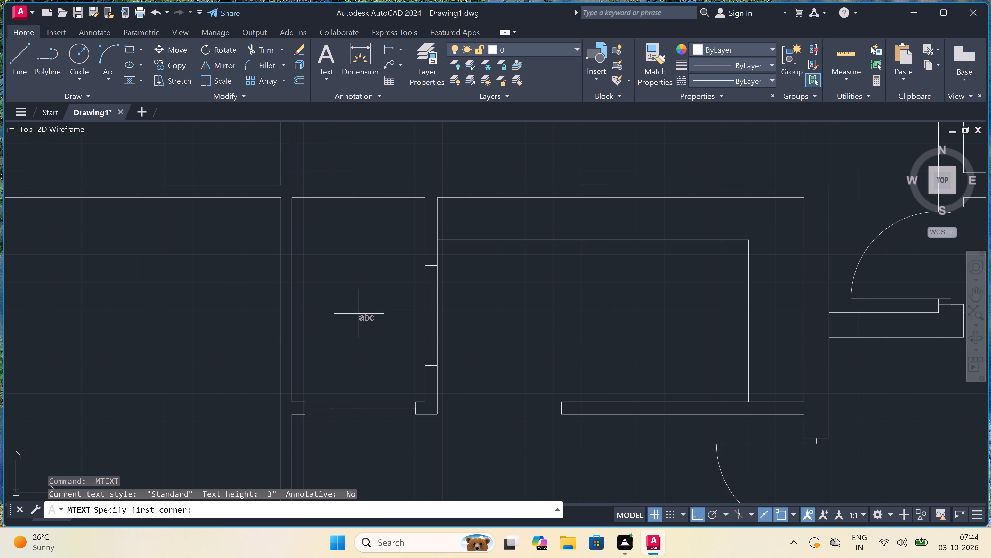
scroll(361, 324, up, 1)
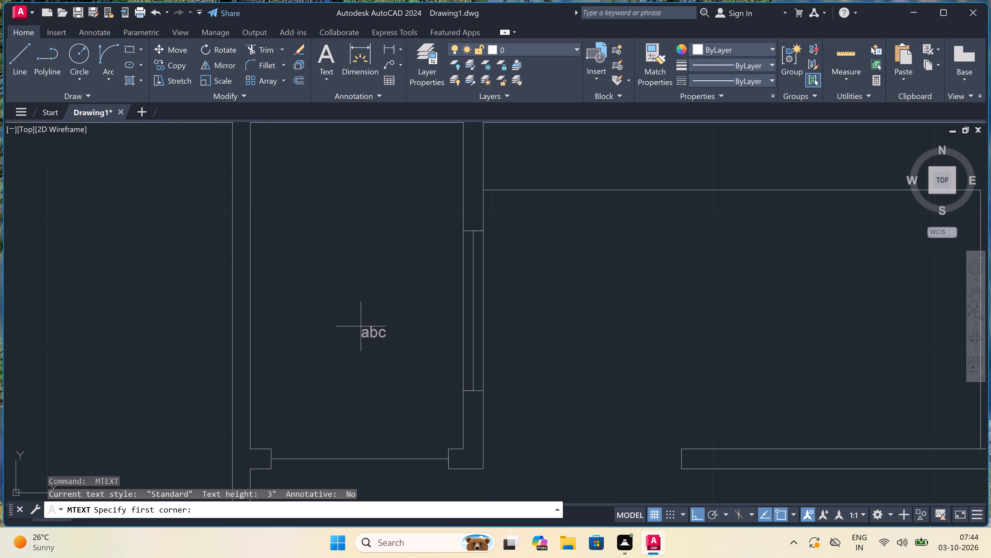
drag(286, 254, 289, 254)
click(709, 280)
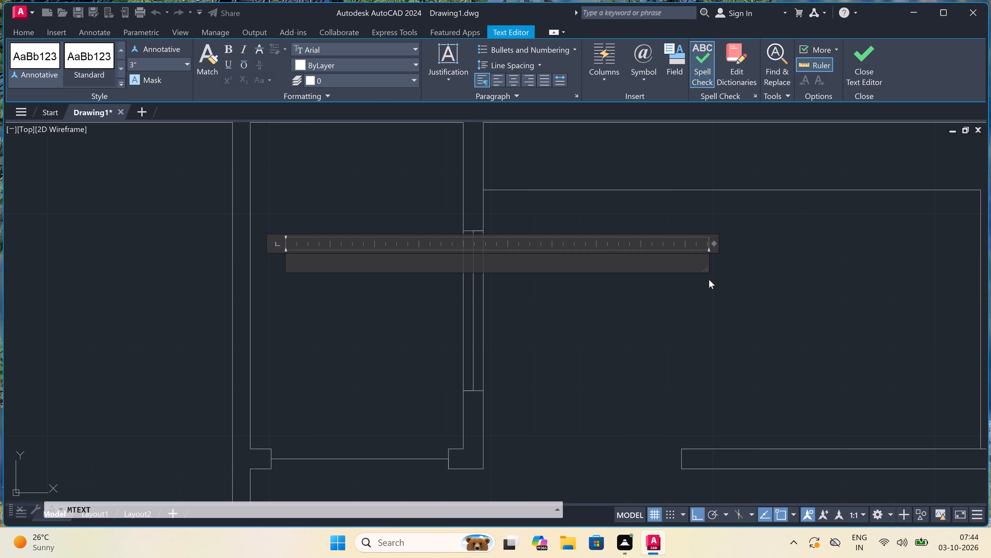
text(O.T.S)
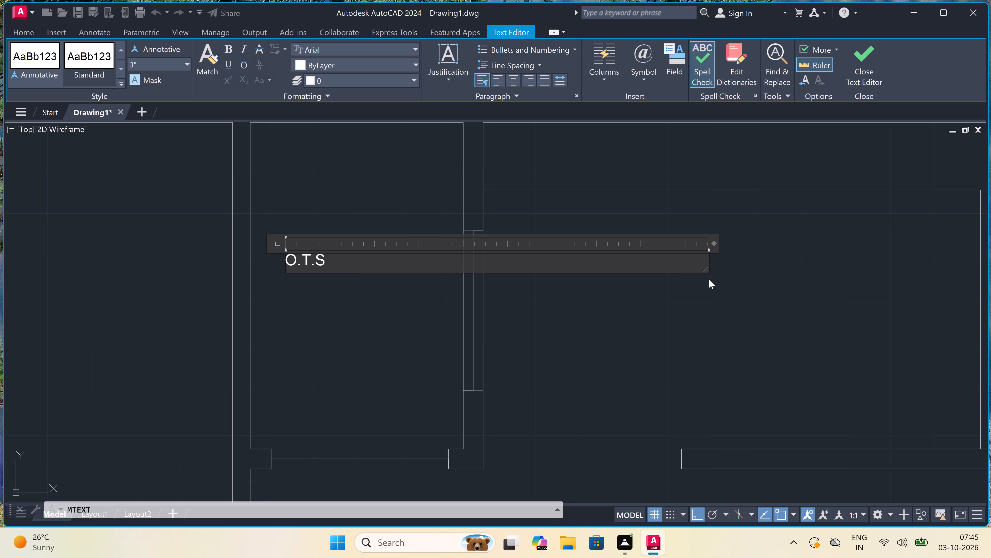
key(Return)
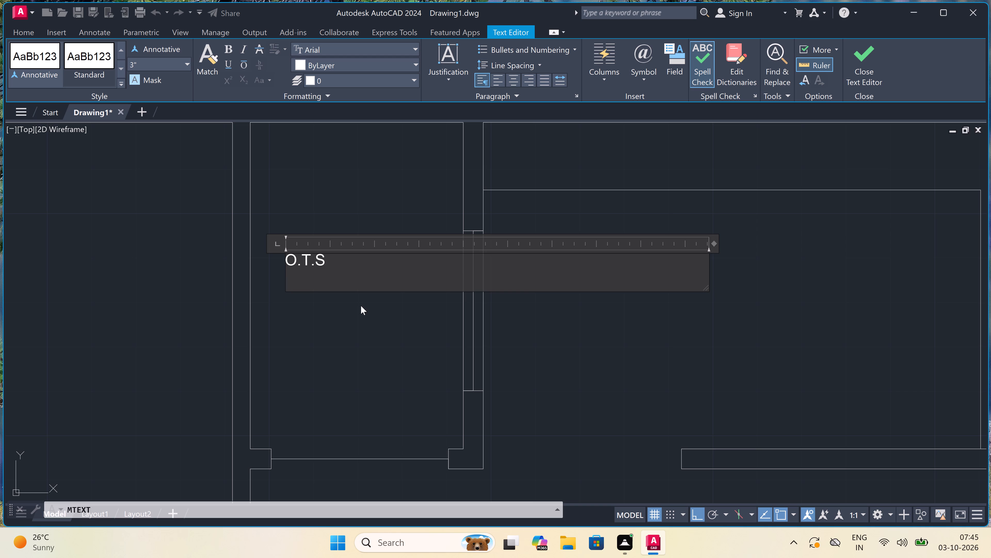
scroll(363, 303, down, 2)
scroll(333, 304, up, 3)
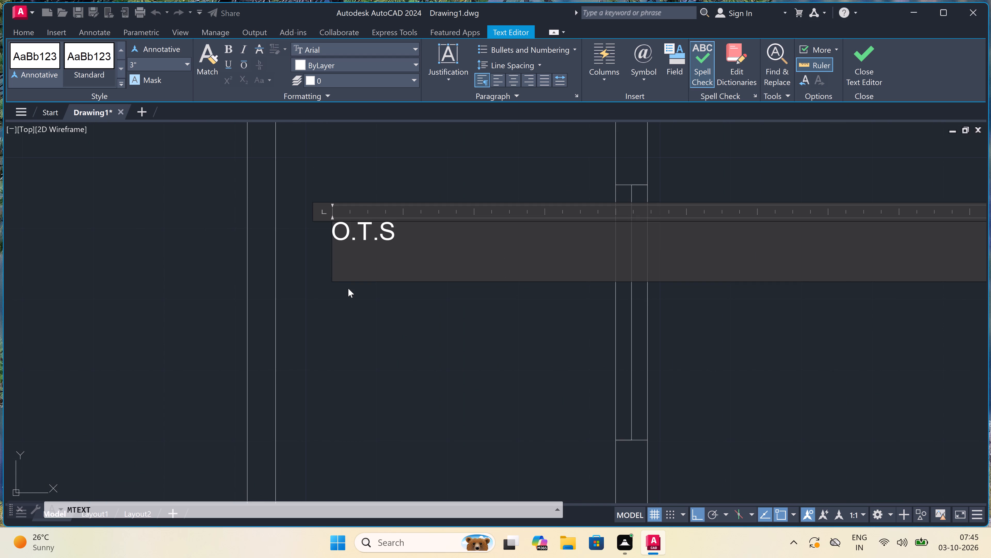
scroll(348, 288, up, 1)
scroll(350, 288, down, 4)
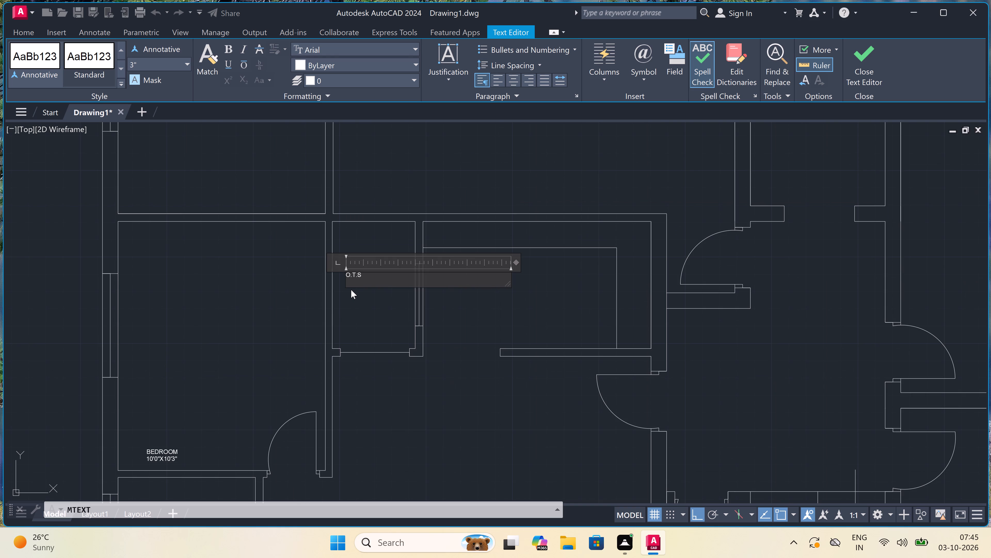
scroll(351, 290, up, 3)
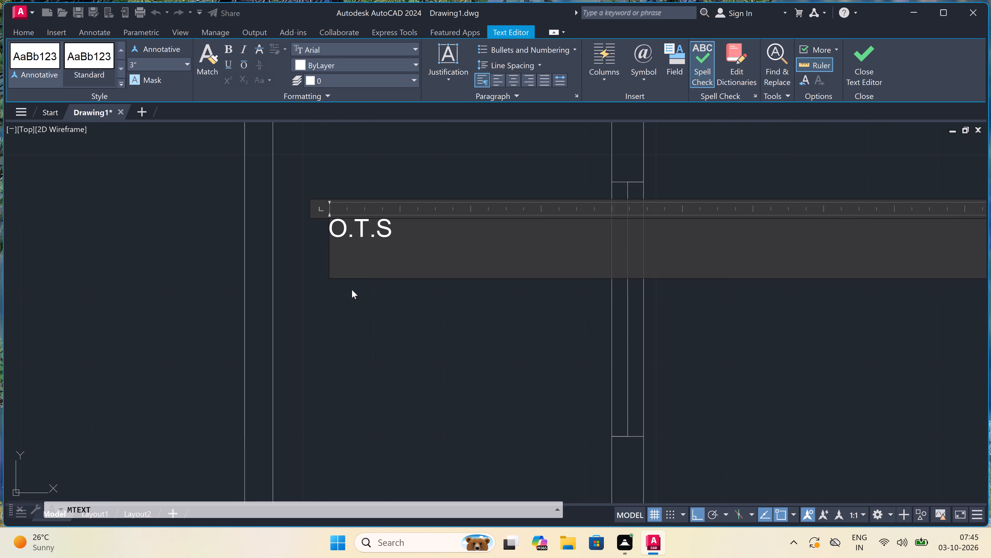
scroll(352, 291, down, 1)
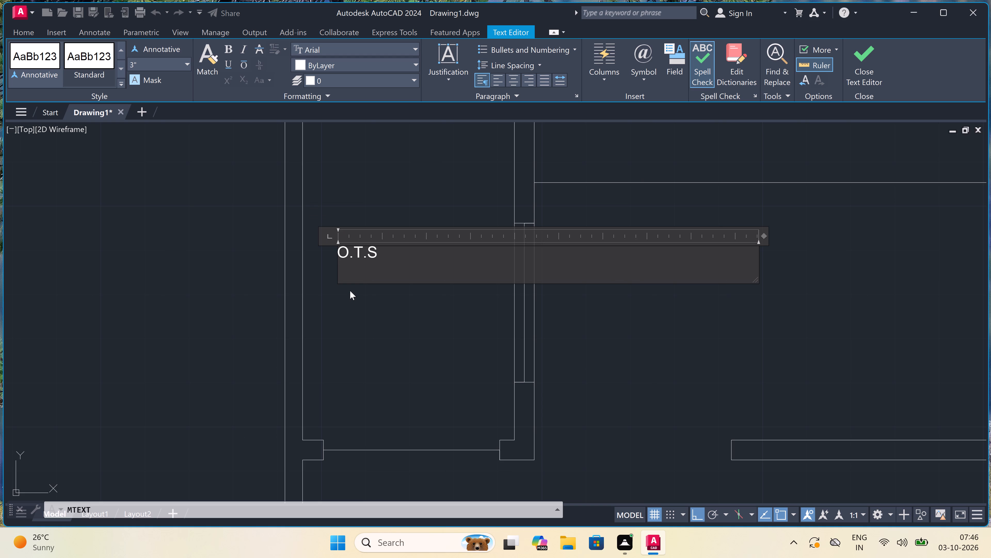
text(4'0"X)
text(6')
key(1)
key(period)
key(6)
key(BackSpace)
key(5)
key(shift+quotedbl)
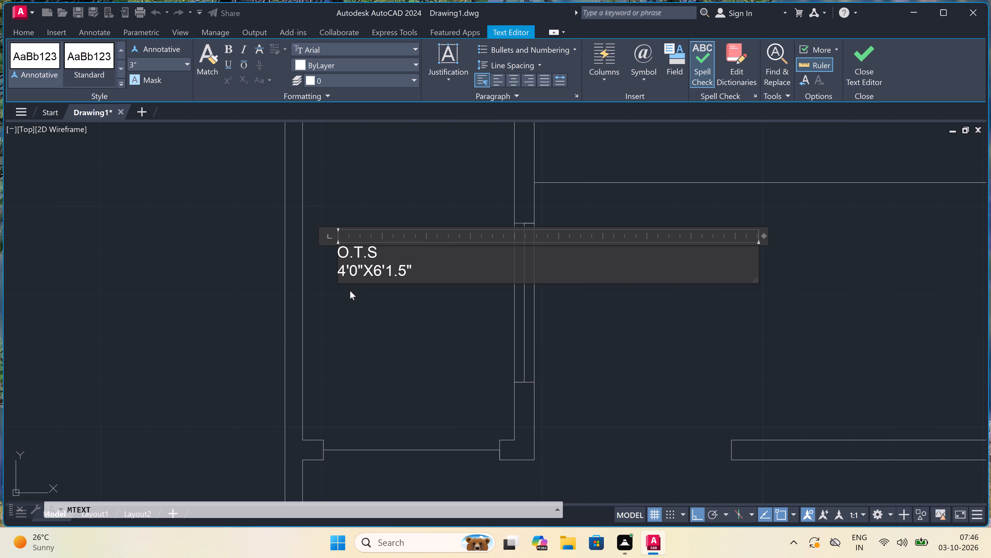
double_click(351, 294)
scroll(361, 274, down, 4)
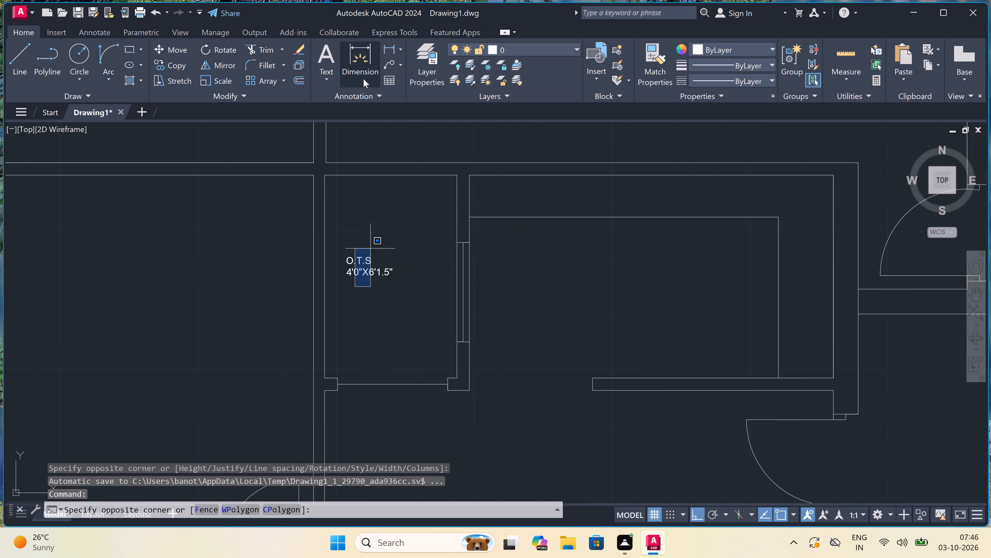
key(Escape)
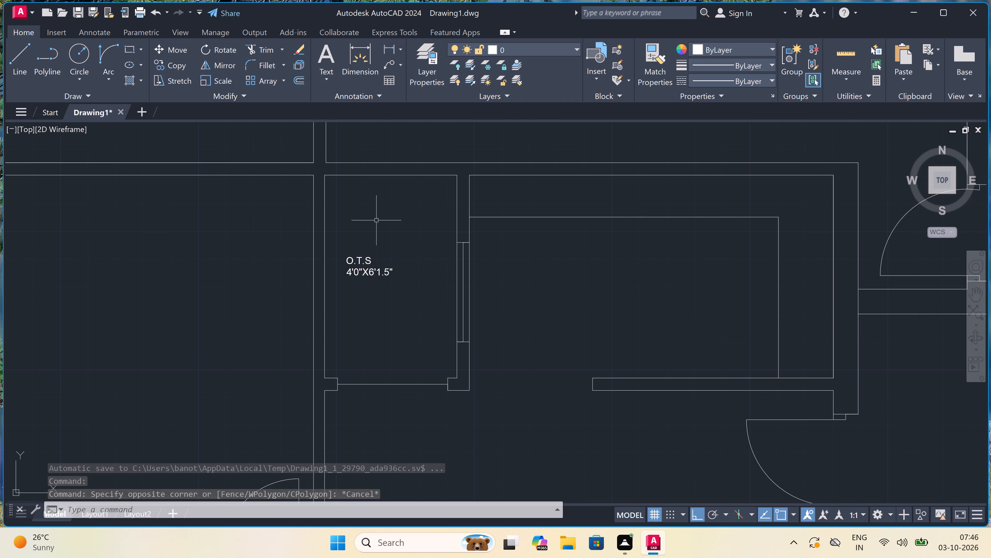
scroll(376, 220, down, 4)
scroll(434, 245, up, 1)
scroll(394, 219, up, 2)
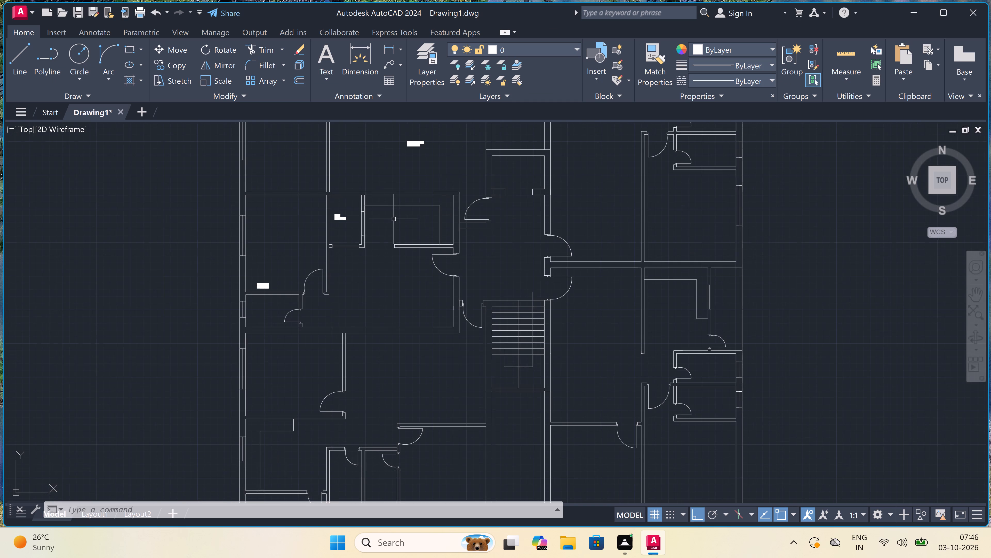
Add the multiline text "KITCHEN" over "11'0"X6'1.5"" in the counter room beside the O.T.S, near the shared wall.
key(space)
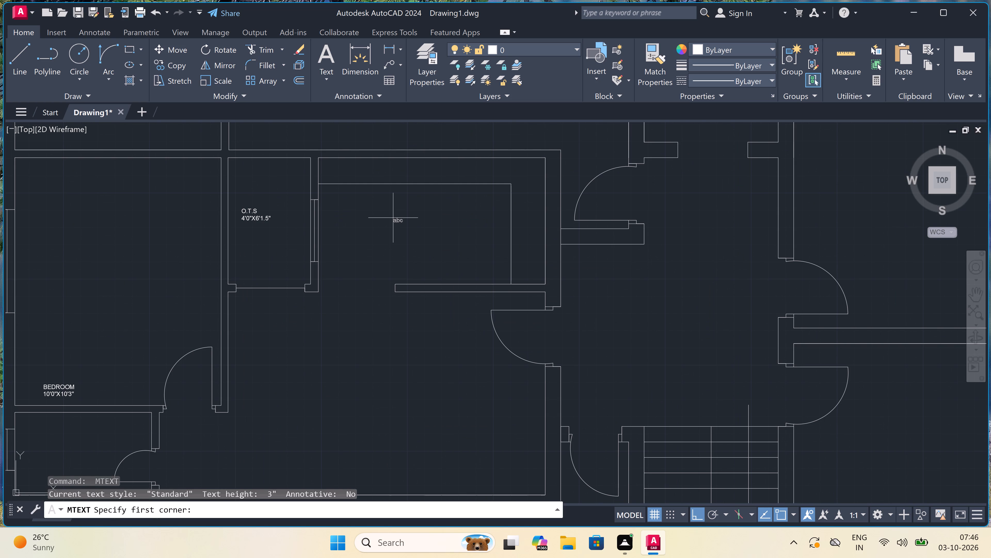
click(326, 219)
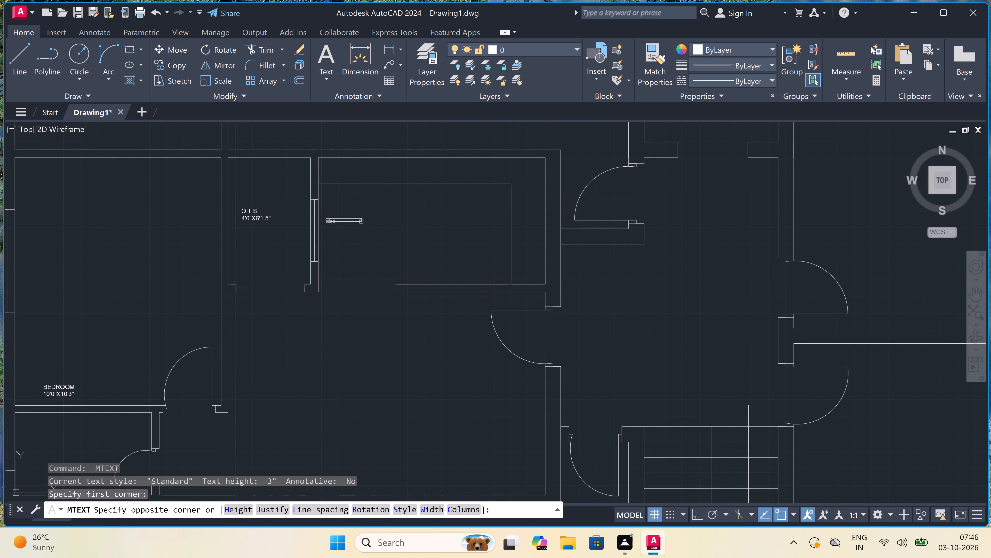
click(613, 227)
scroll(365, 235, up, 2)
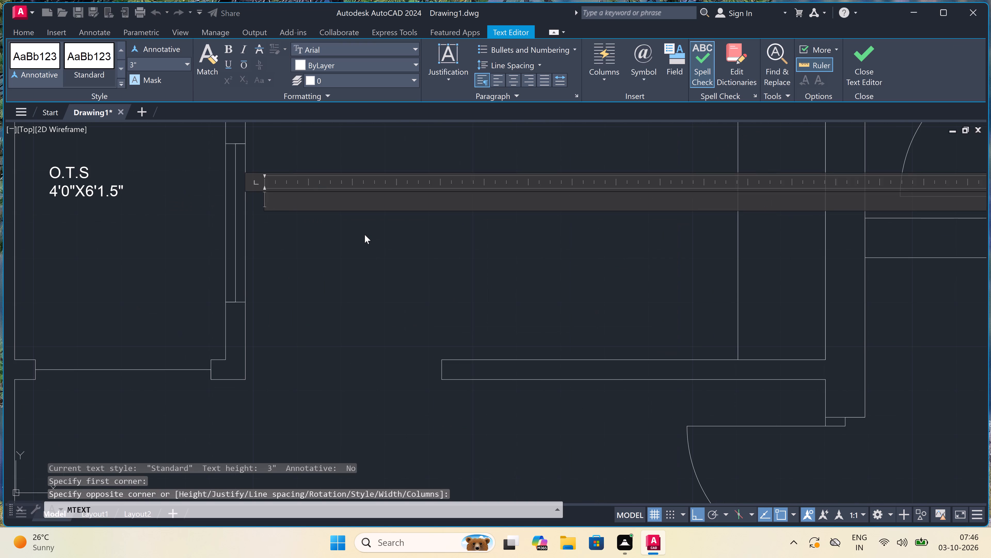
text(KITCHEB)
key(BackSpace)
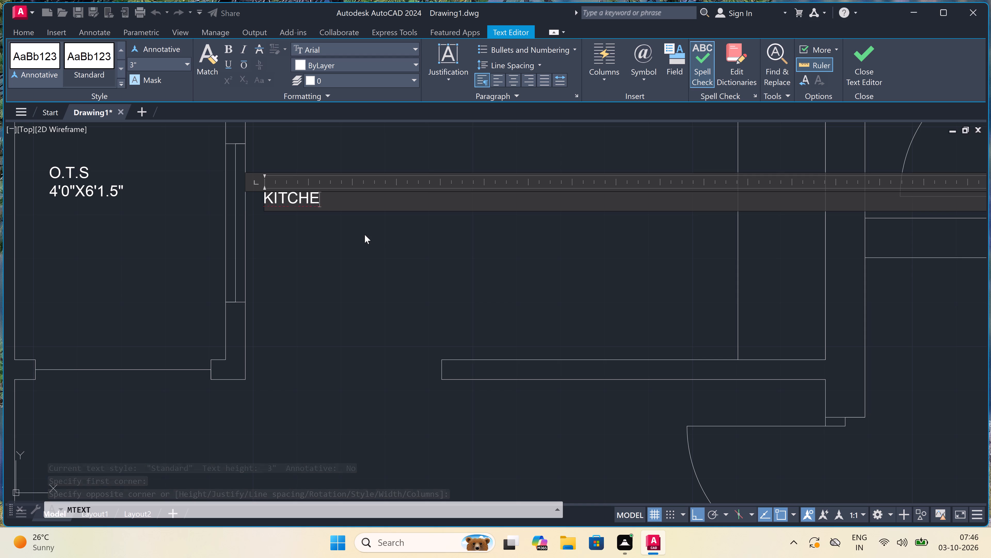
key(n)
key(Return)
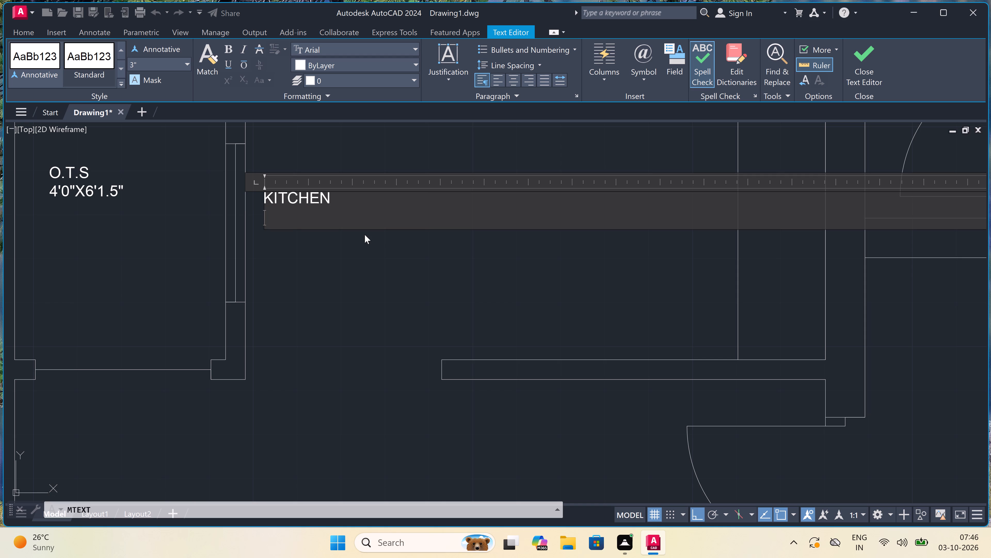
text(11)
text('0")
key(x)
text(6')
key(1)
text(.5)
key(shift+quotedbl)
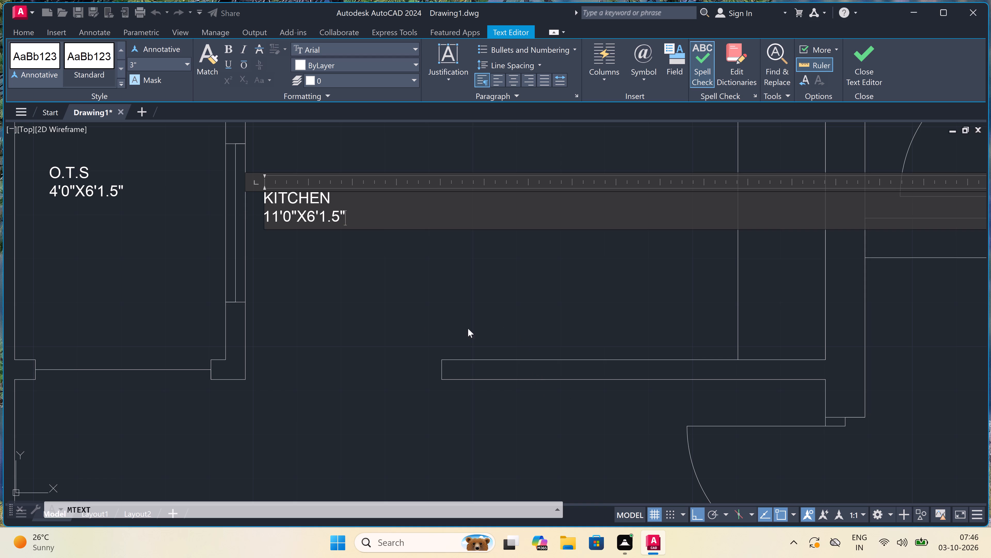
click(326, 297)
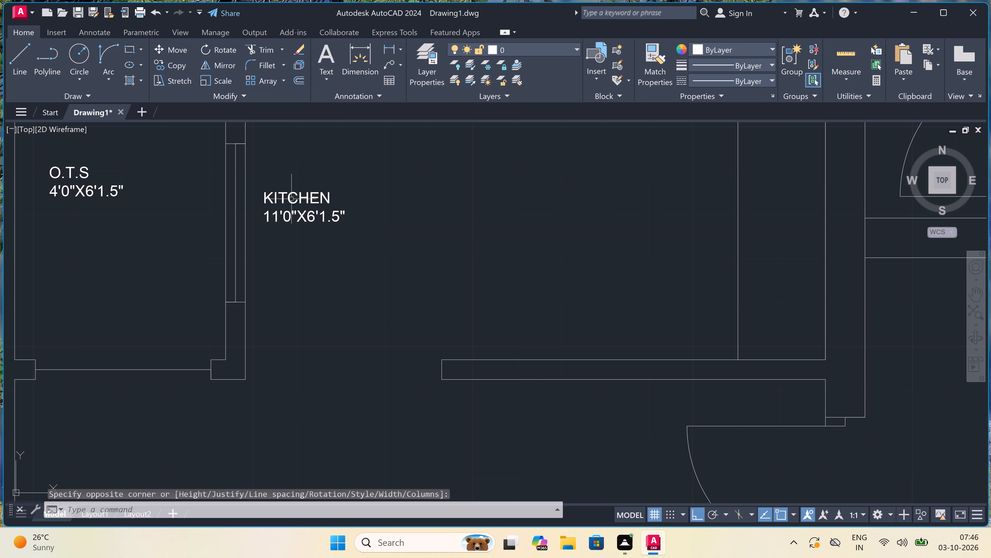
Move the new KITCHEN label horizontally about 3'-4" away from the O.T.S wall, toward the middle of the kitchen.
click(291, 200)
click(263, 194)
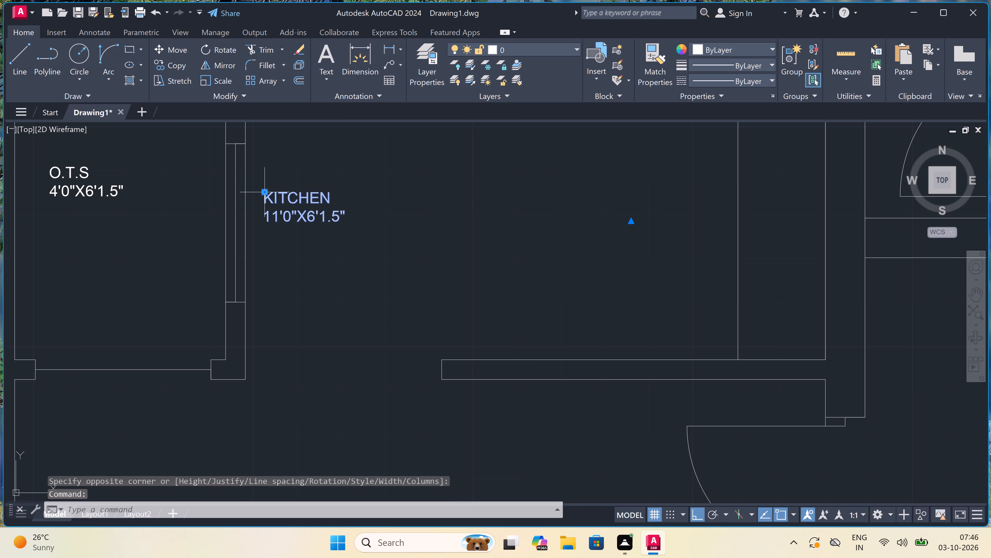
scroll(447, 196, up, 2)
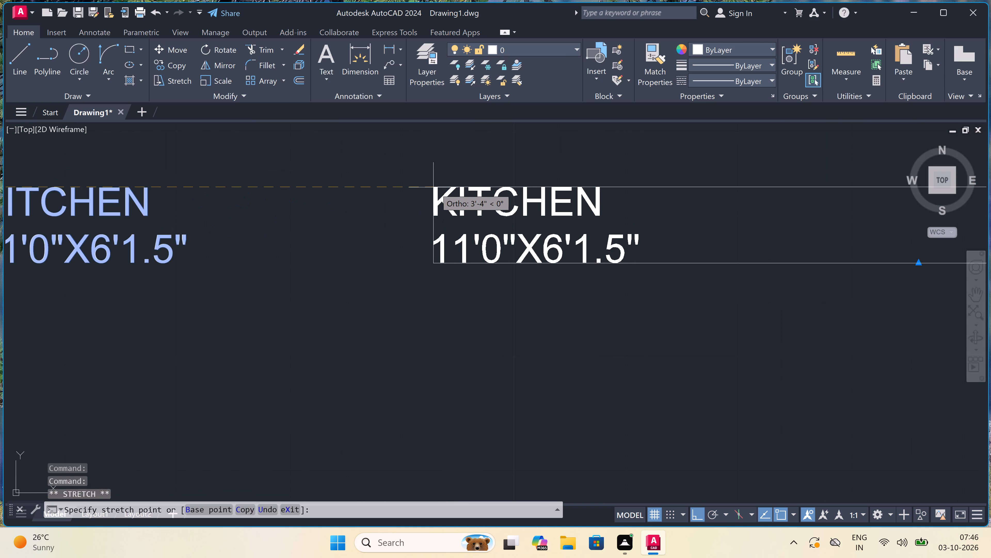
click(433, 187)
key(Escape)
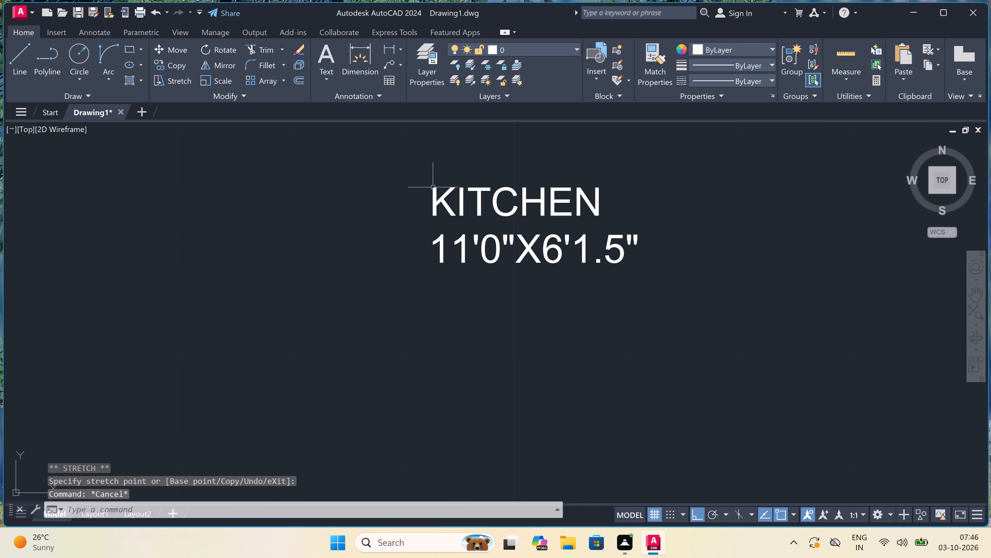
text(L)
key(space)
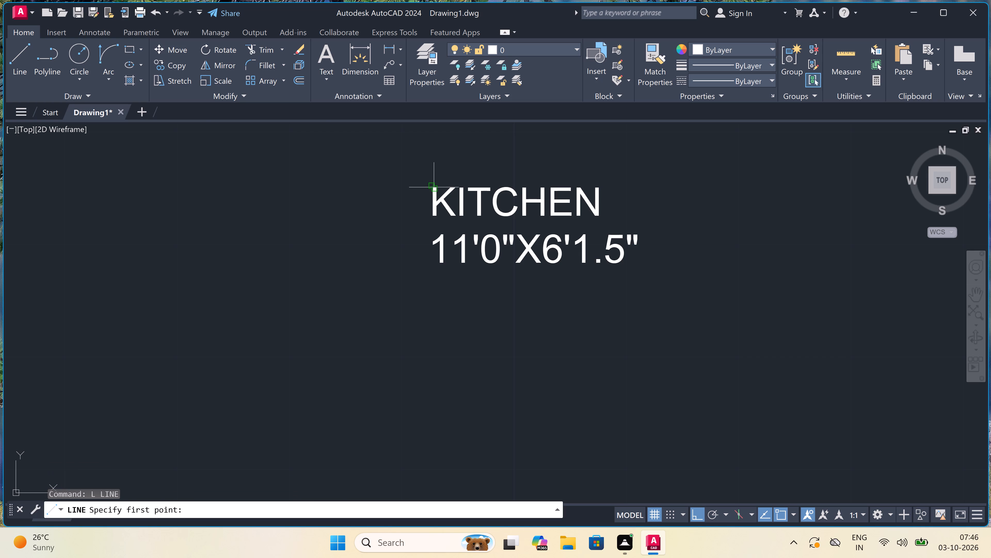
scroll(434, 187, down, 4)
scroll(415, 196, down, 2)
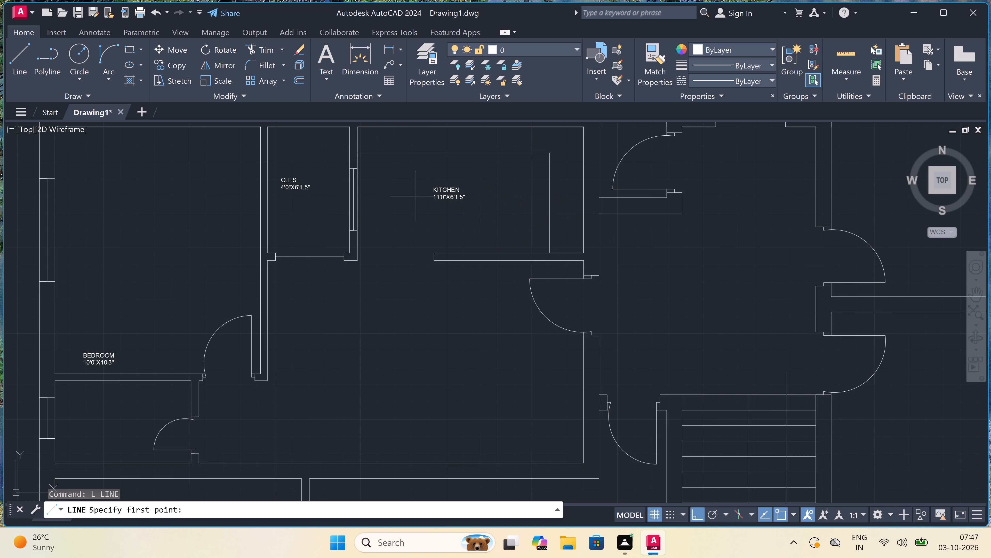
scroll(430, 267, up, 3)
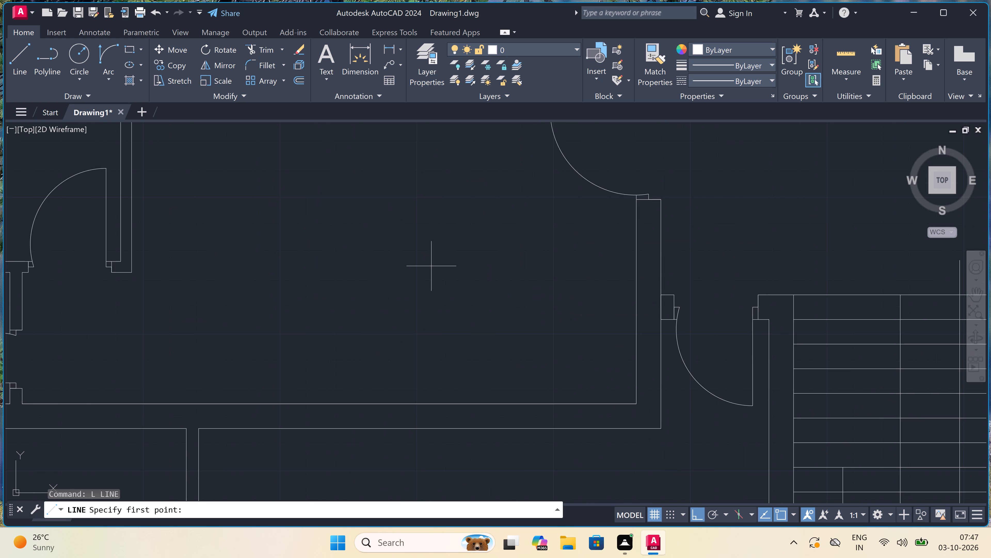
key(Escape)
Add the multiline text "TOILET" over "6'7.5"X4'0"" in the small room directly below the 10'0"X10'3" bedroom.
text(MT)
key(space)
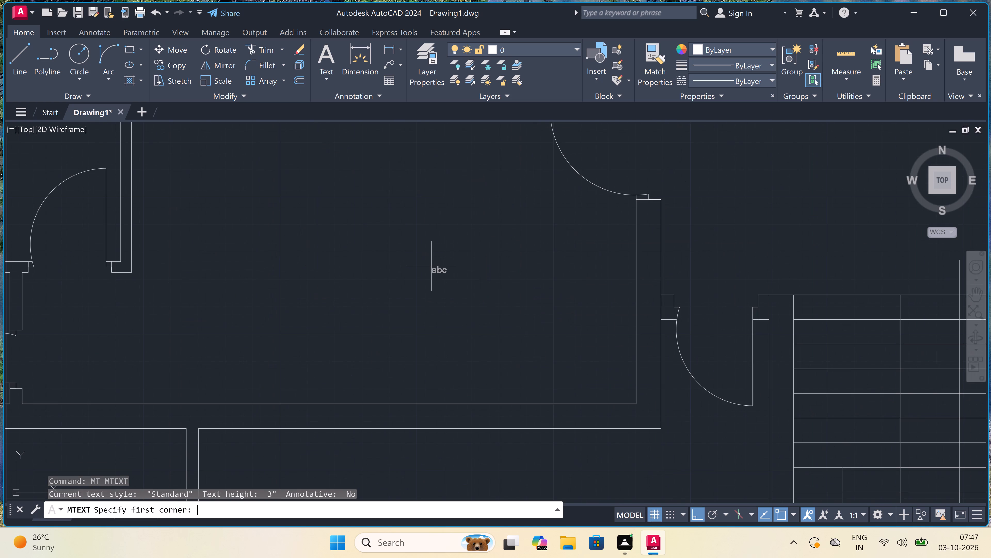
scroll(431, 266, down, 1)
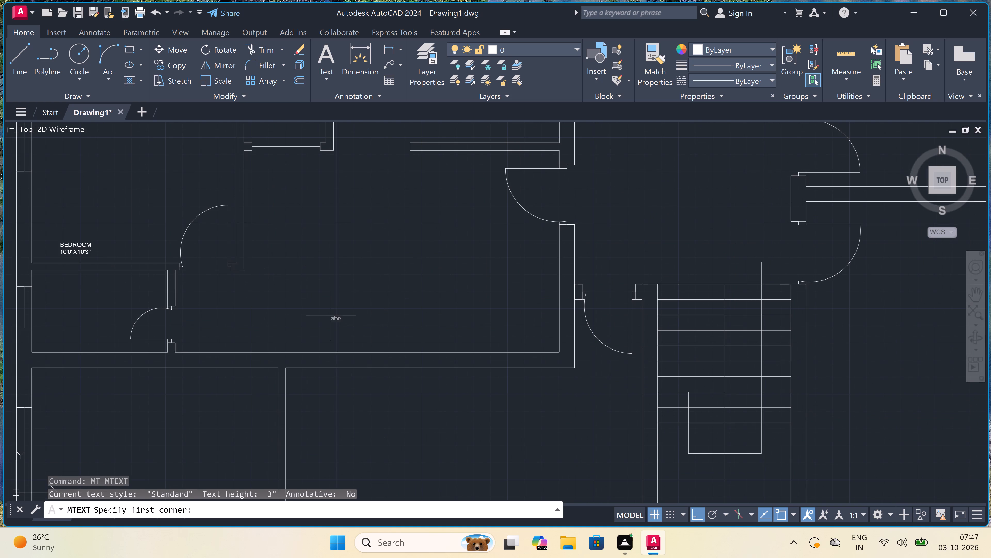
scroll(321, 316, down, 2)
scroll(223, 304, up, 3)
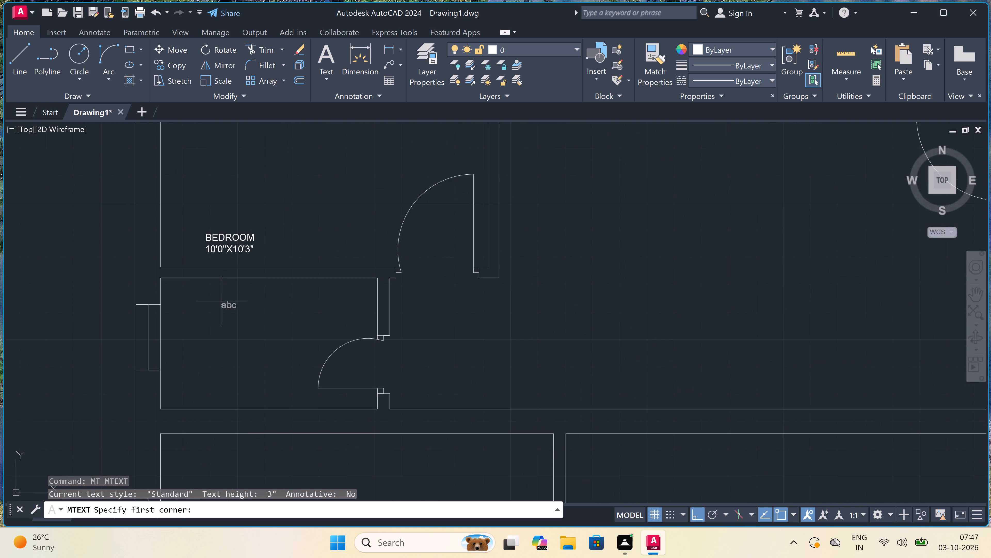
scroll(221, 300, up, 1)
click(221, 299)
click(705, 351)
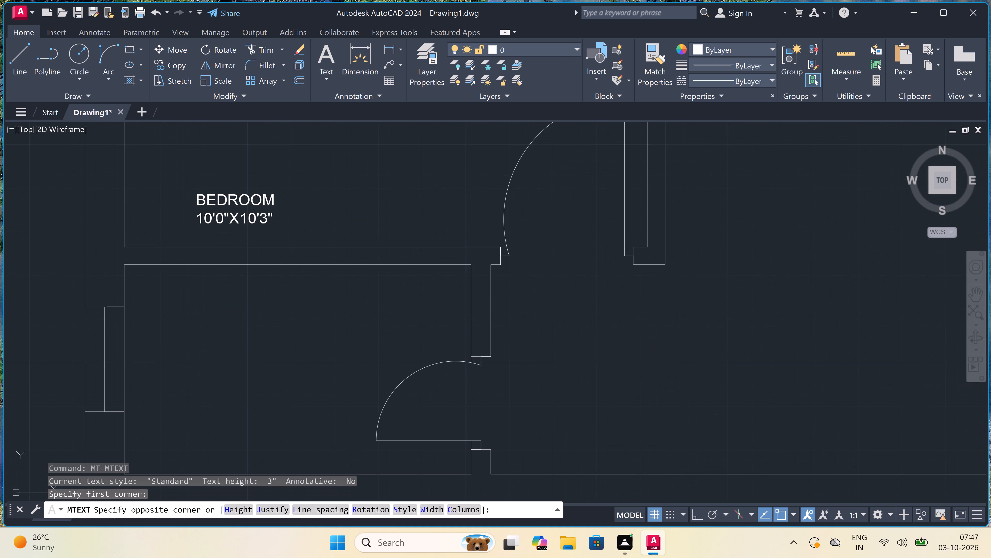
text(TOIL)
text(ET)
key(Return)
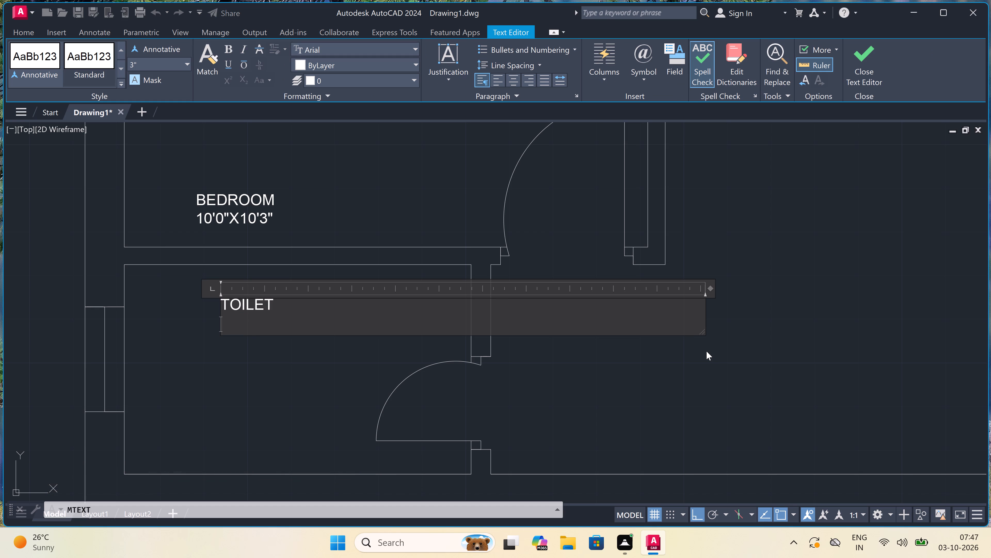
text(6')
text(7.5)
text("X)
text(4'0")
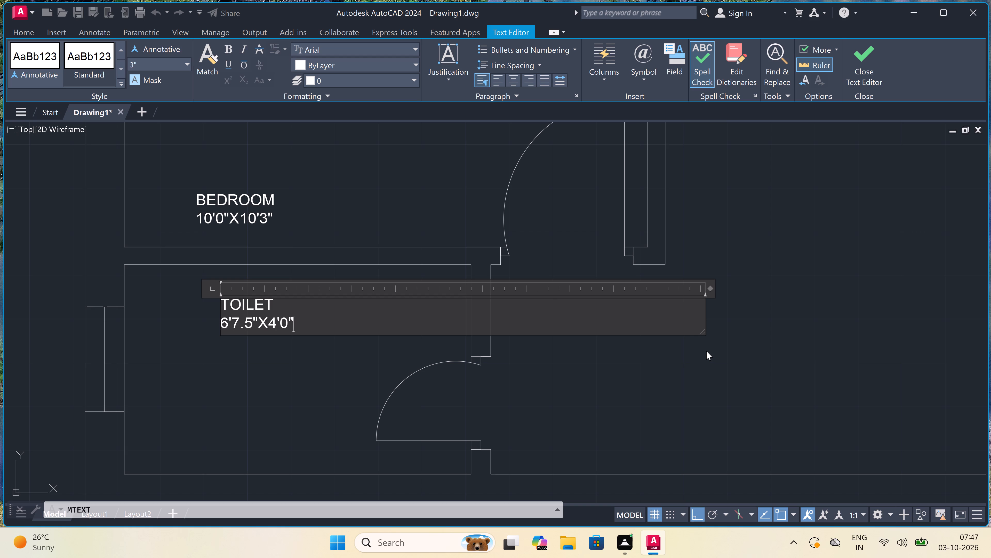
click(275, 367)
Add the multiline text "LIVING\DINING" over "15'4.5"X10'0"" in the upper-left part of the large room below the O.T.S and 11'0"X6'1.5" kitchen.
scroll(268, 323, down, 2)
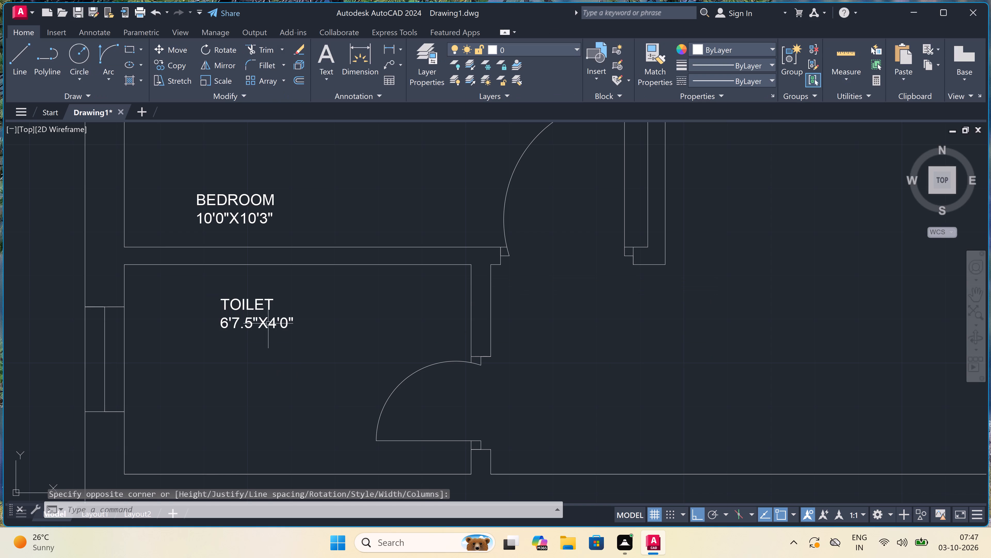
scroll(268, 323, down, 4)
scroll(345, 317, up, 3)
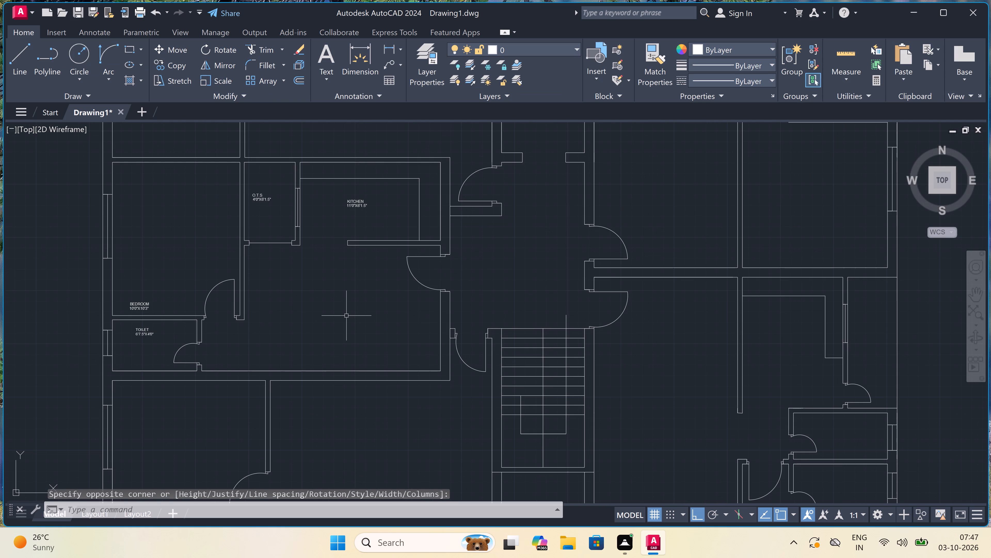
key(space)
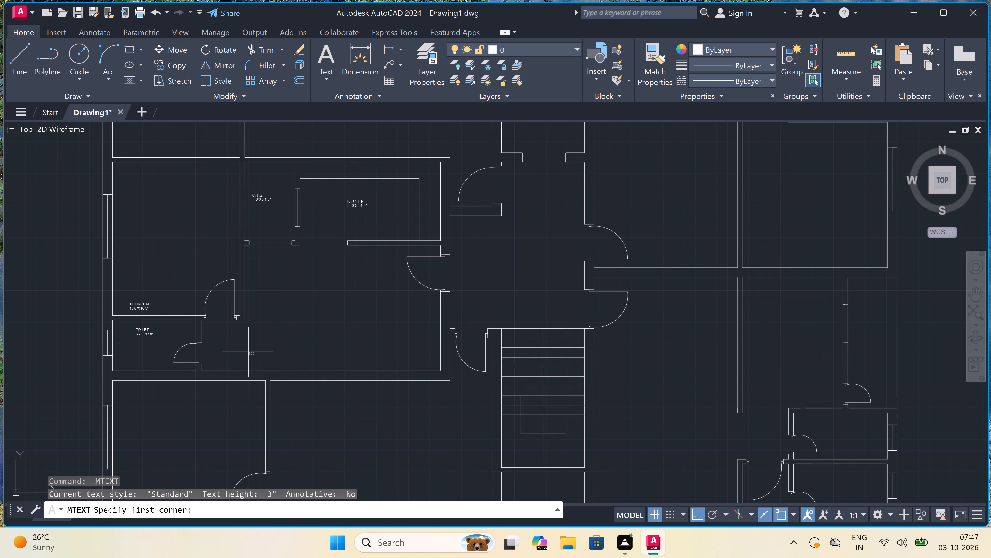
scroll(242, 356, up, 1)
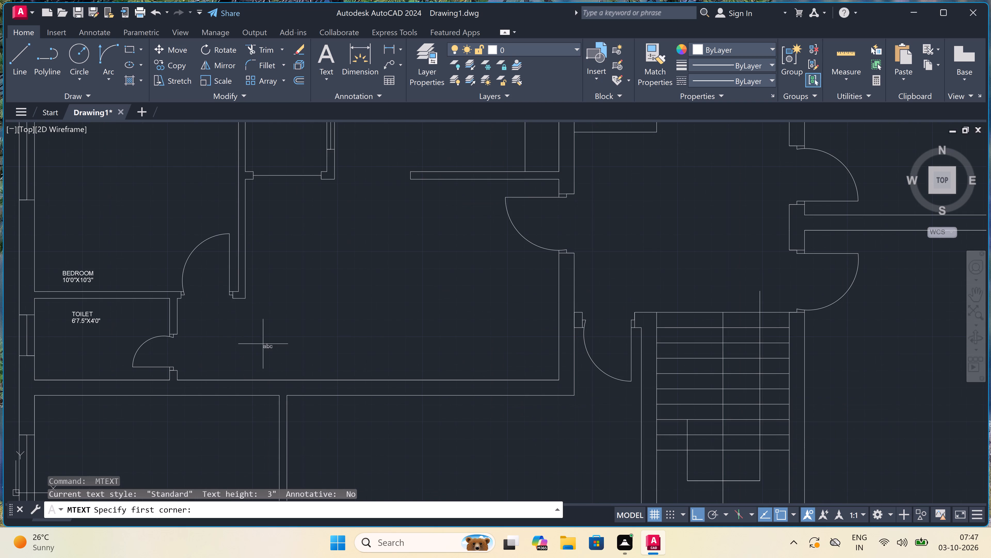
click(272, 241)
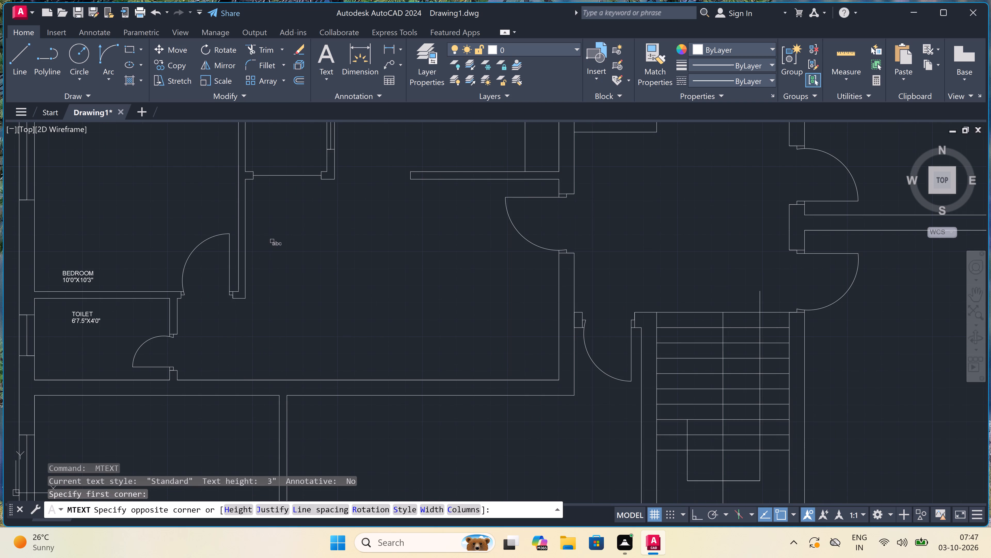
click(516, 241)
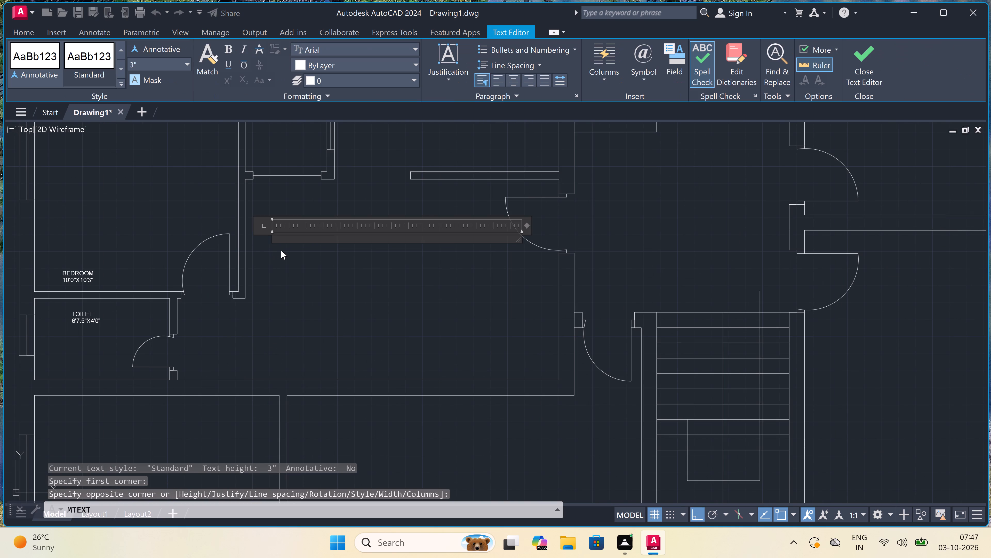
scroll(282, 250, up, 2)
text(LIVING)
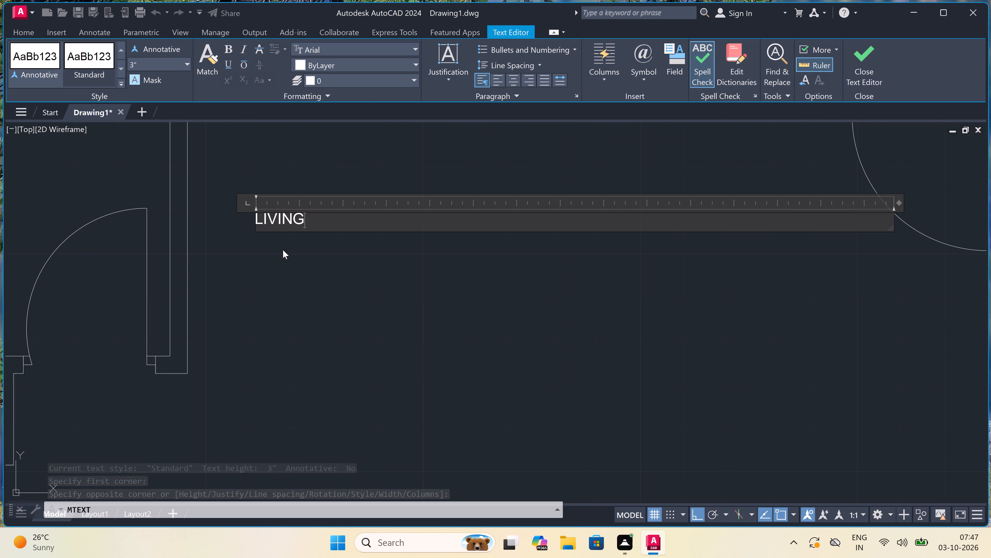
text(\D)
text(INING)
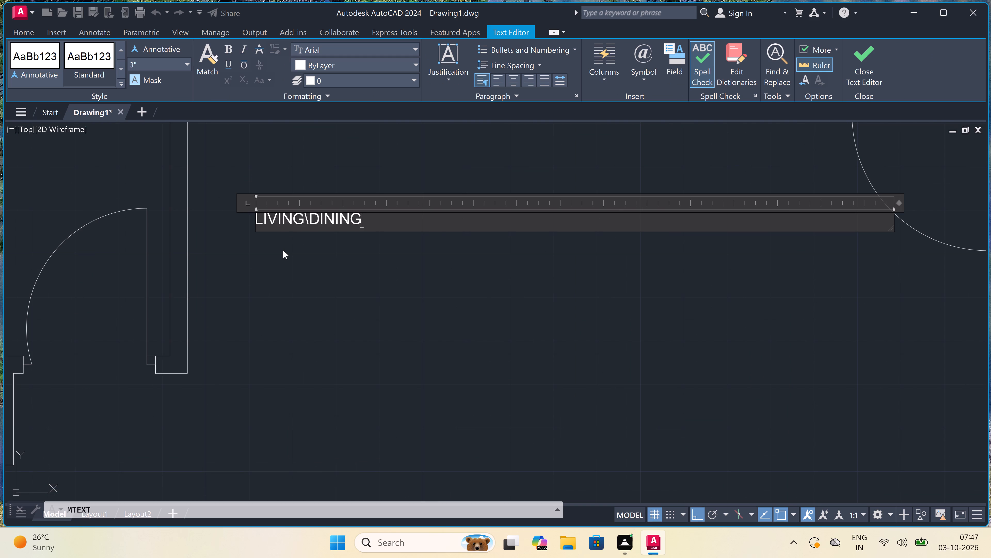
key(Return)
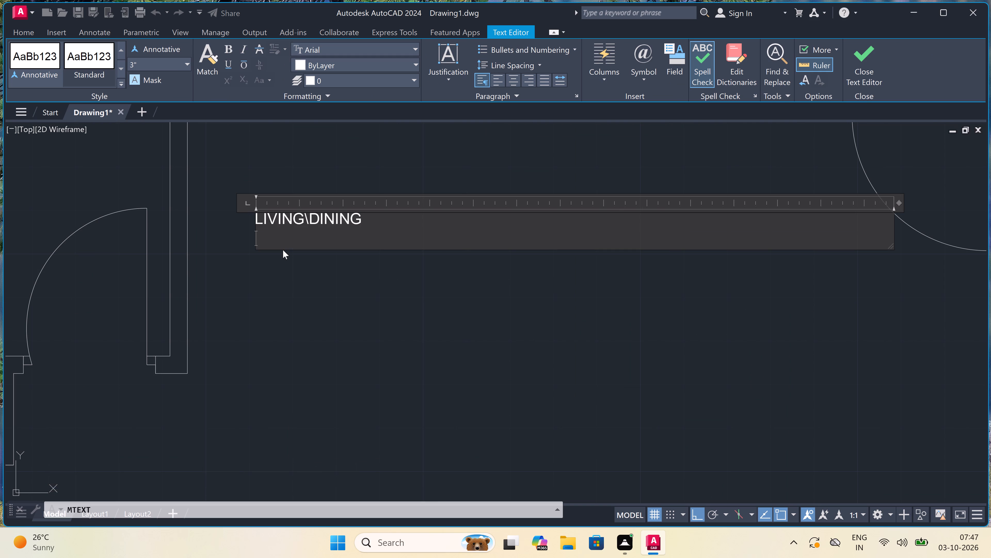
text(15)
key(apostrophe)
key(4)
text(.5)
key(shift+quotedbl)
key(x)
text(10'0")
click(274, 282)
scroll(284, 245, down, 1)
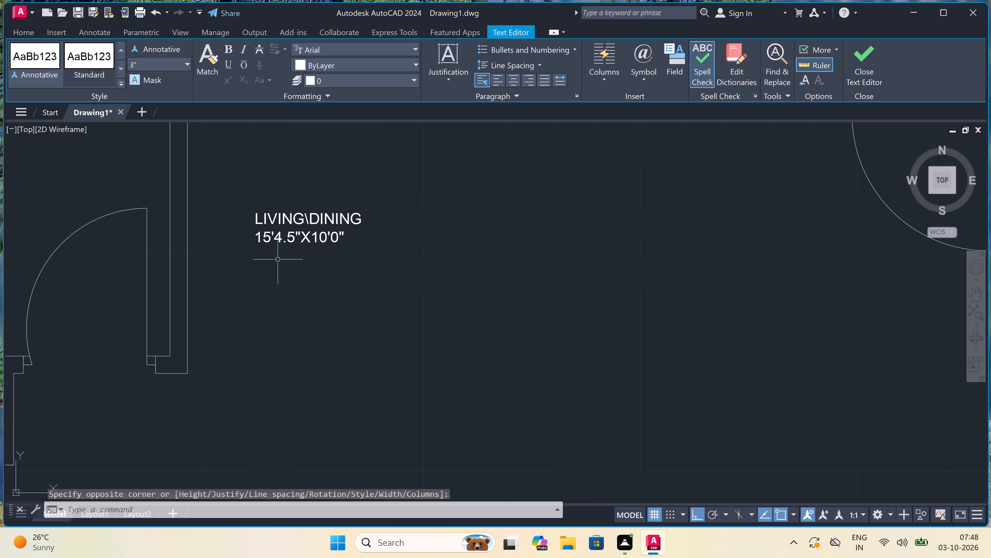
scroll(284, 245, down, 5)
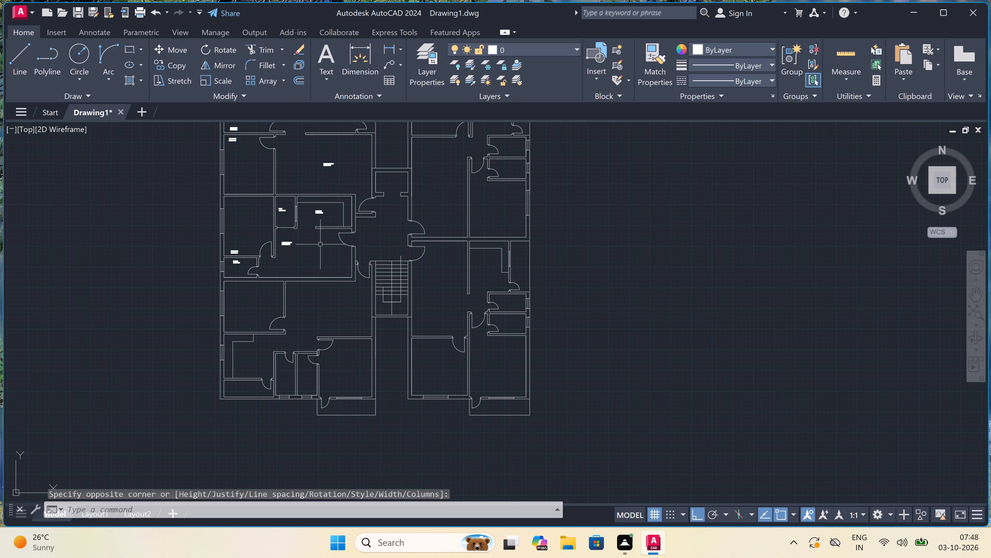
Add the multiline text "BEDROOM" over "12'0"X10'3"" in the lower-left corner of the room below the 6'7.5"X4'0" toilet.
scroll(321, 246, down, 1)
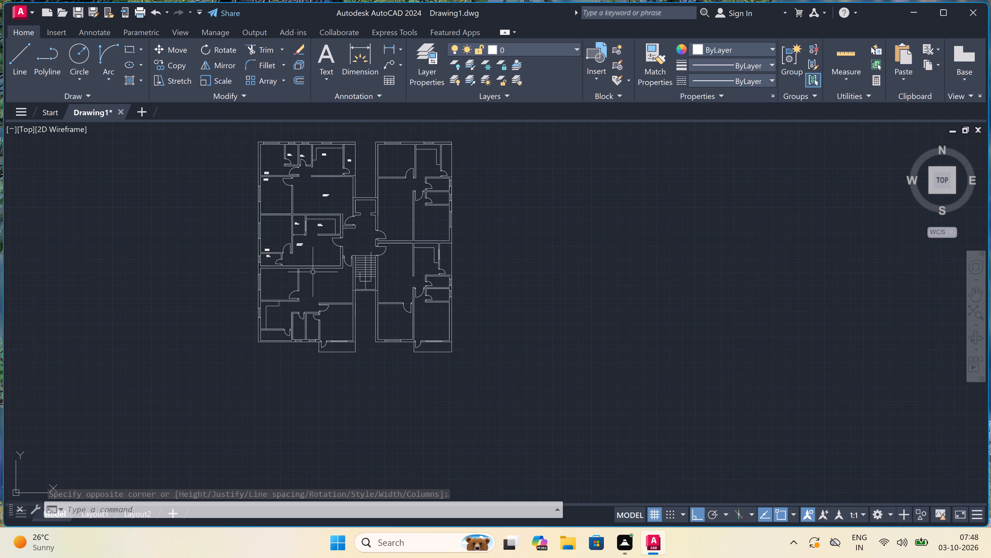
scroll(288, 285, up, 3)
scroll(248, 242, up, 1)
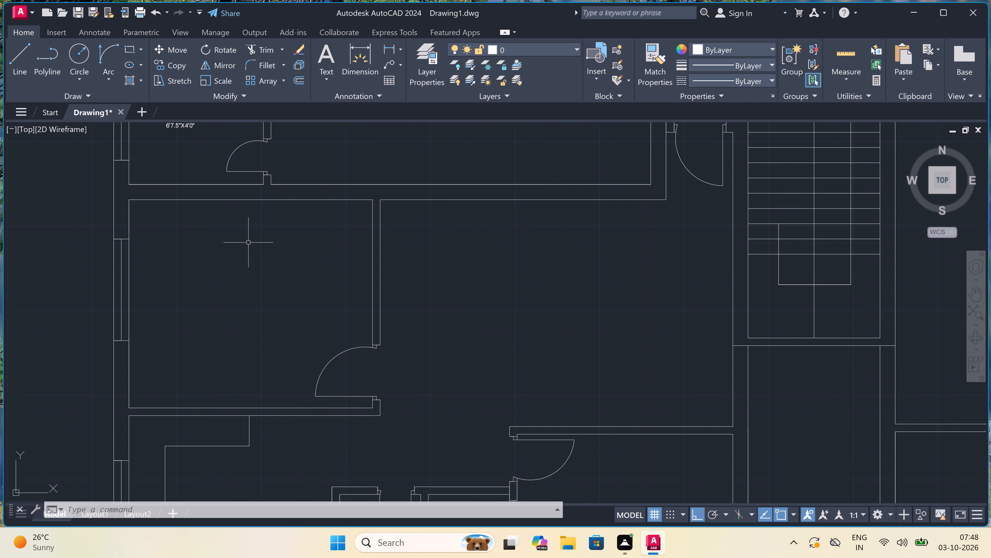
key(space)
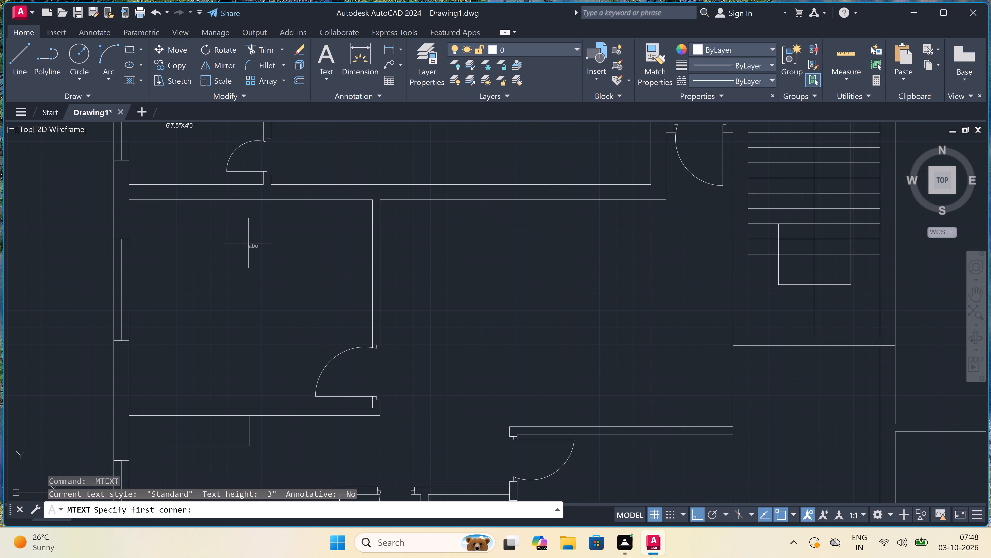
scroll(174, 414, up, 2)
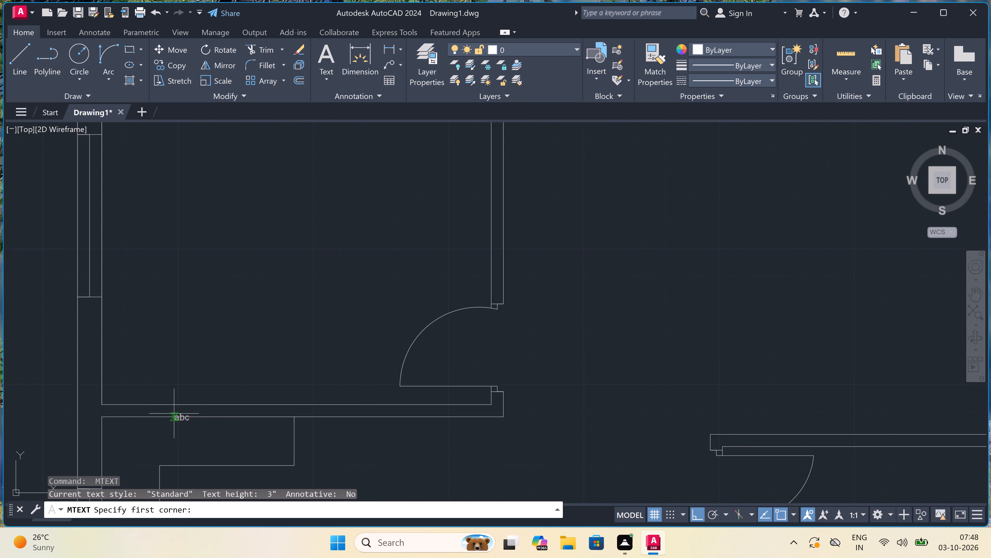
click(137, 341)
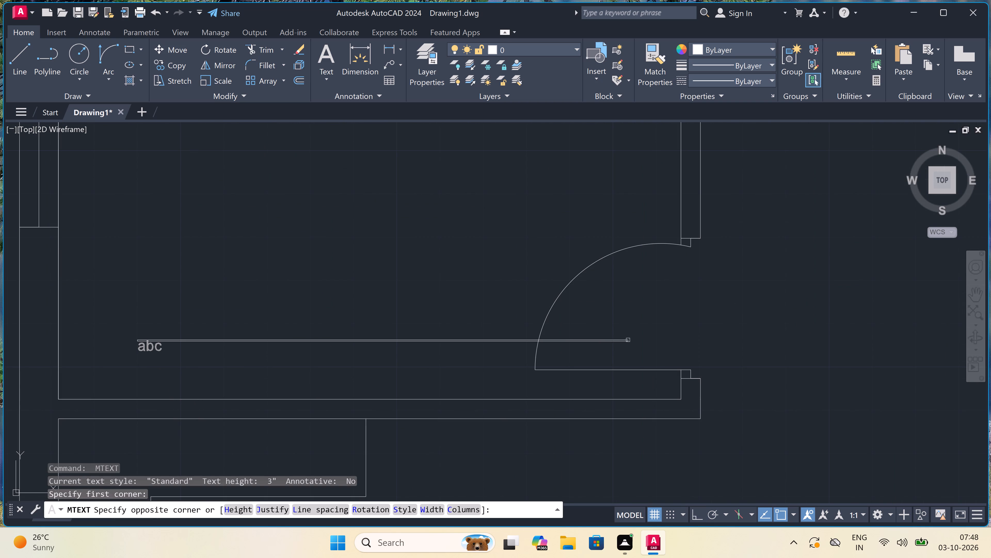
click(709, 352)
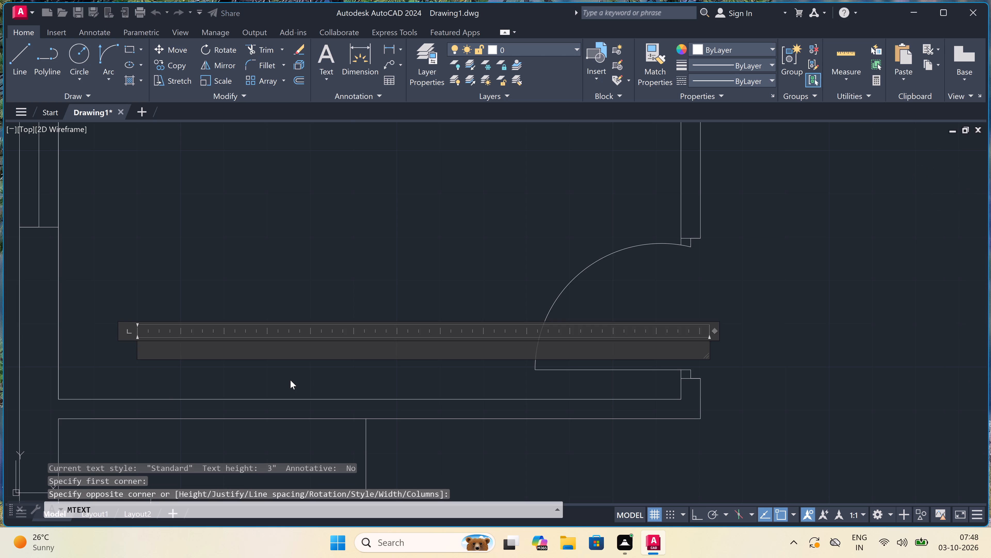
text(BEDR)
text(OOM)
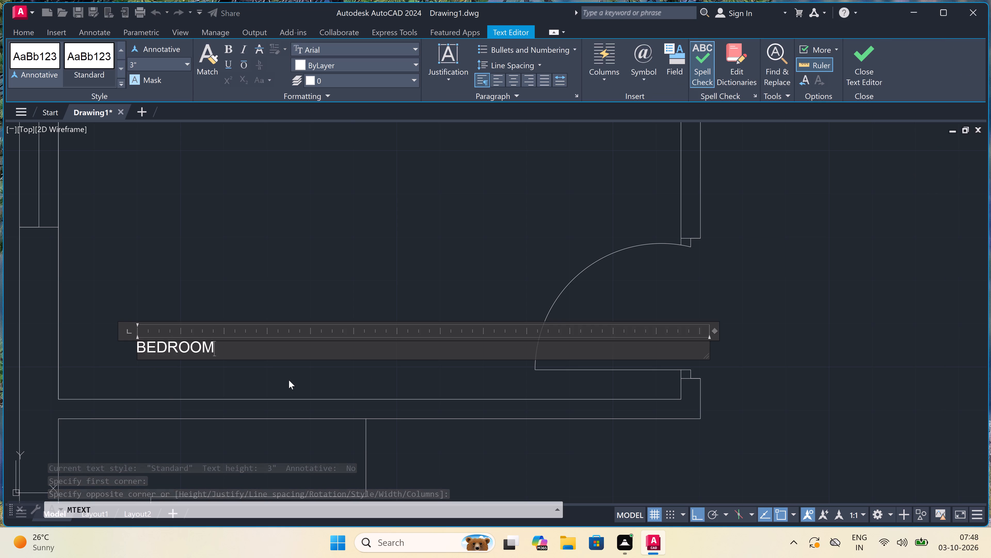
key(Return)
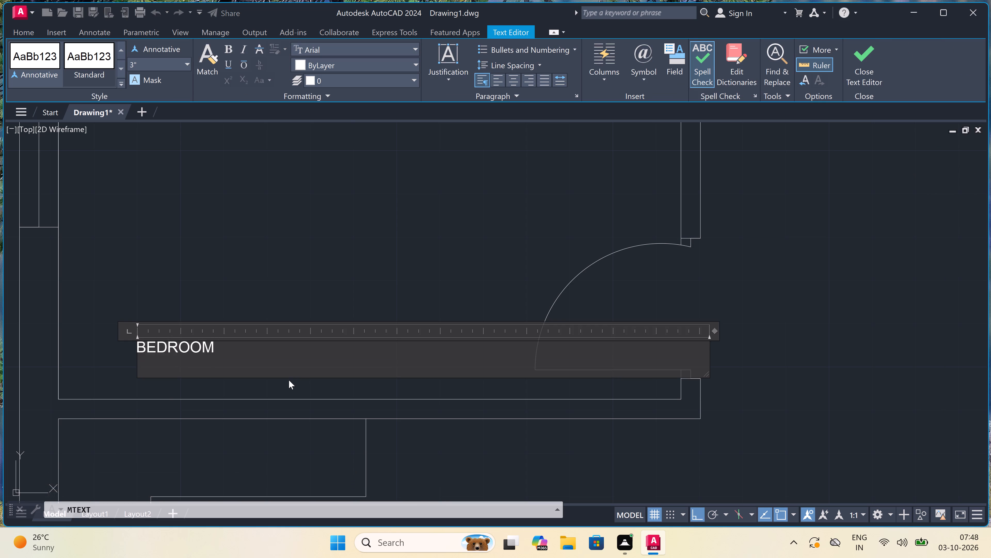
text(12'0"X)
text(10')
key(3)
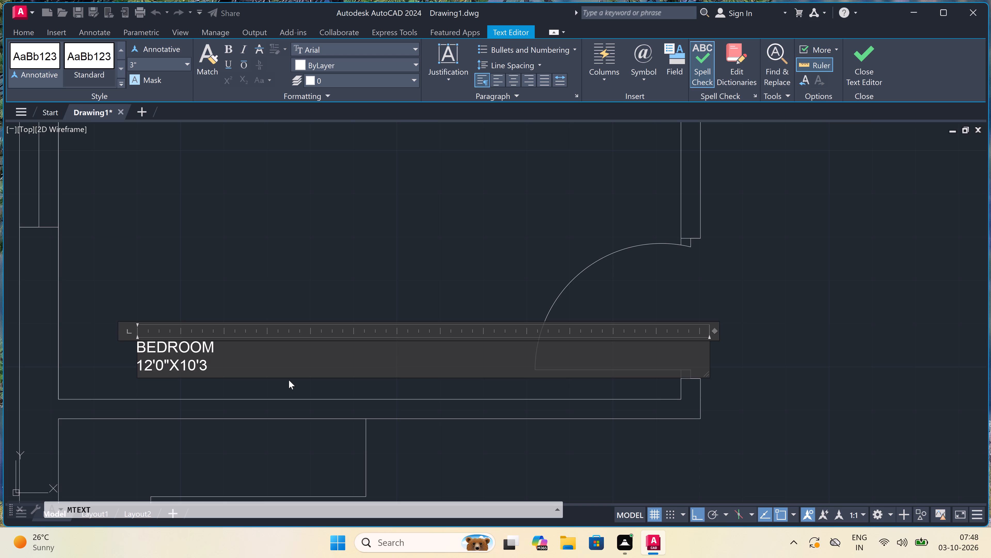
key(shift+quotedbl)
click(223, 240)
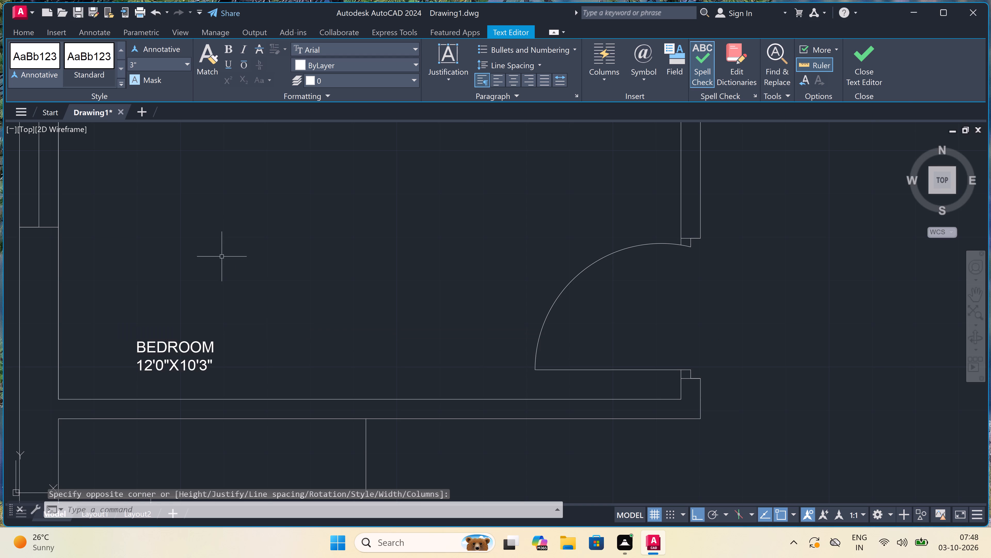
Add the multiline text "LIVING\DINING" over "17'7.7"X10'3"" in the large room between the 12'0"X10'3" bedroom and the staircase, level with the bedroom door.
scroll(221, 279, down, 5)
scroll(297, 265, up, 3)
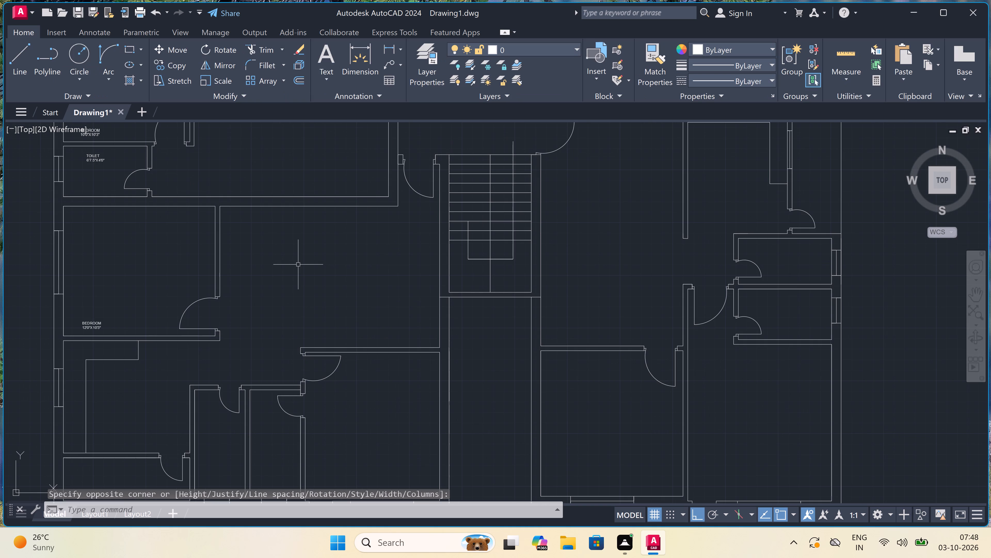
key(space)
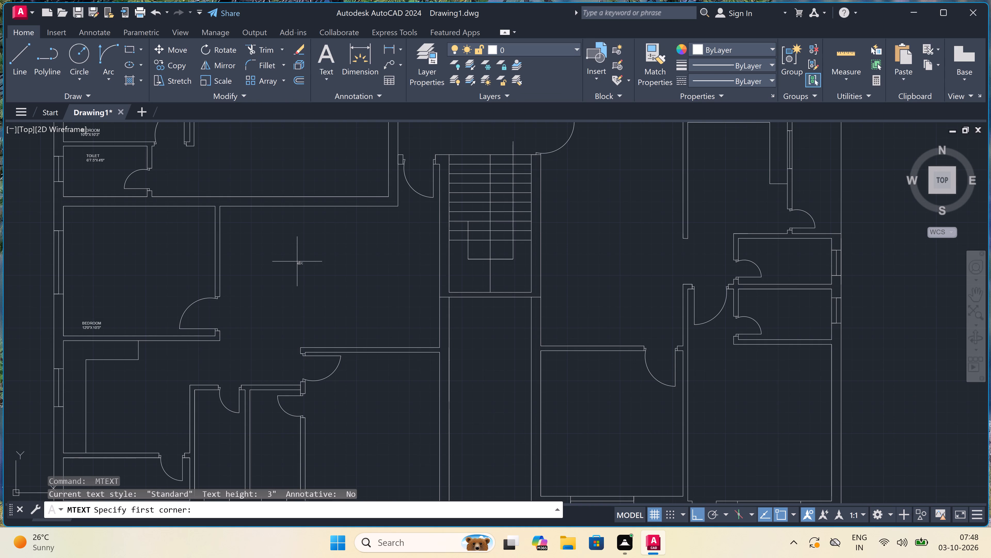
scroll(296, 262, down, 1)
scroll(278, 288, up, 2)
click(247, 296)
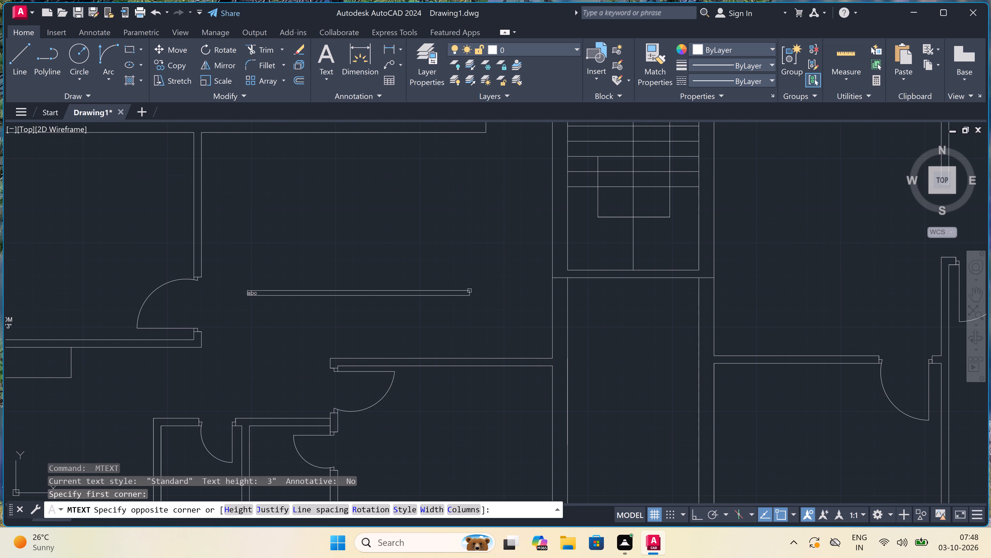
click(417, 271)
scroll(373, 271, up, 2)
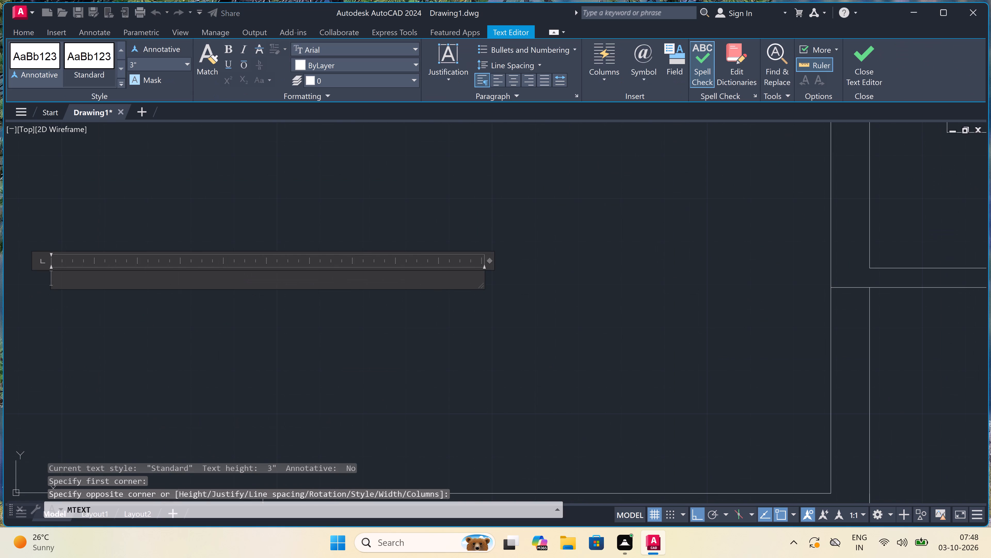
text(LIVON)
key(BackSpace)
key(BackSpace)
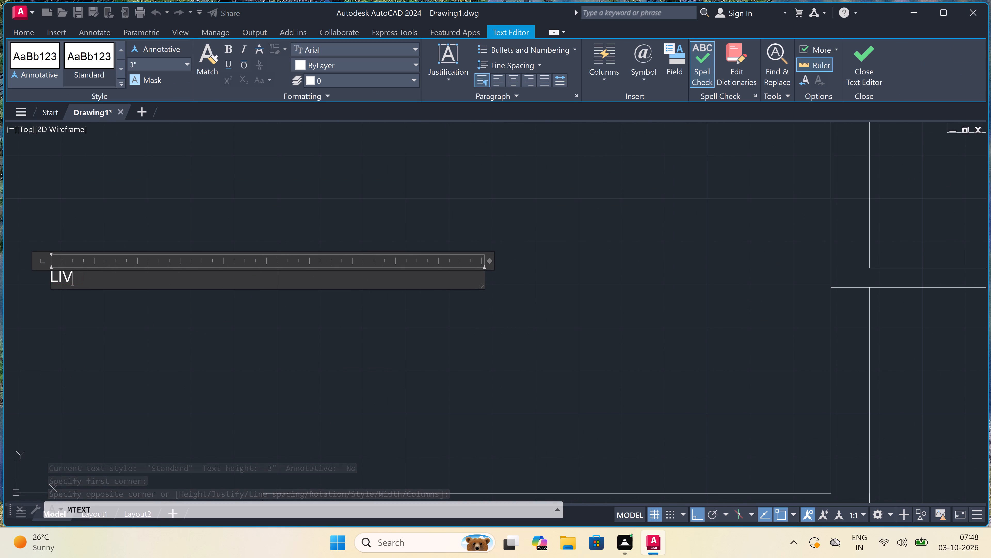
text(ING)
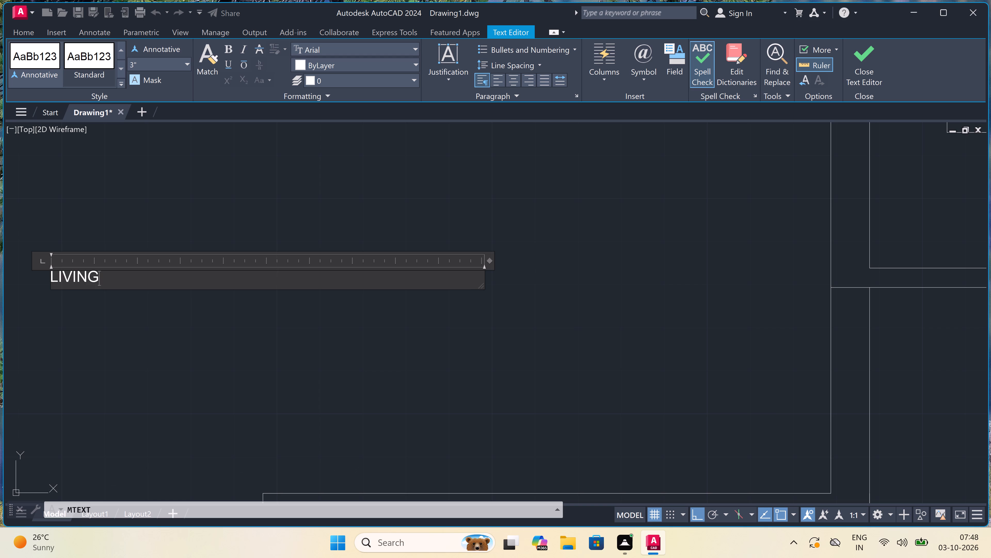
key(backslash)
text(DINING)
key(Return)
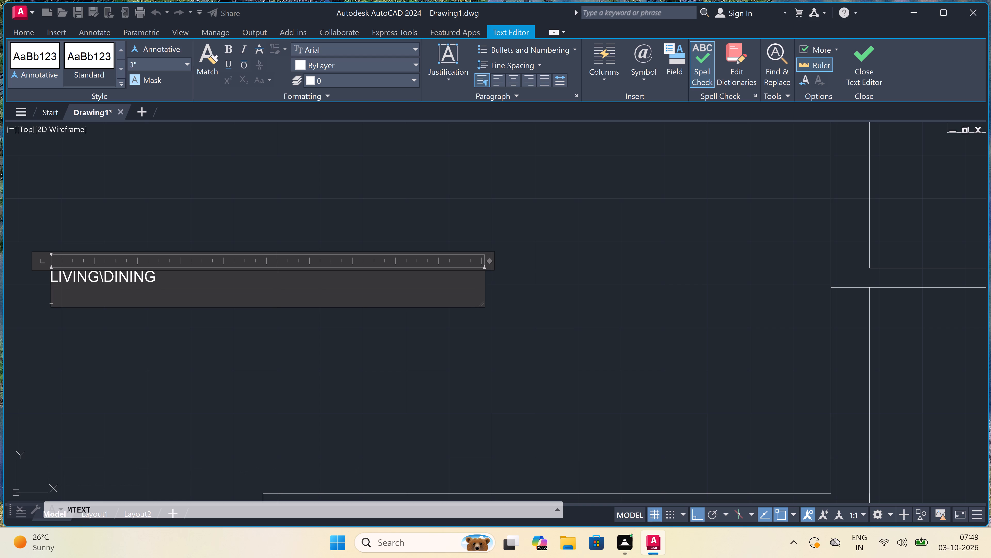
text(17')
key(7)
text(.7)
key(shift+quotedbl)
key(x)
key(1)
text(0')
key(3)
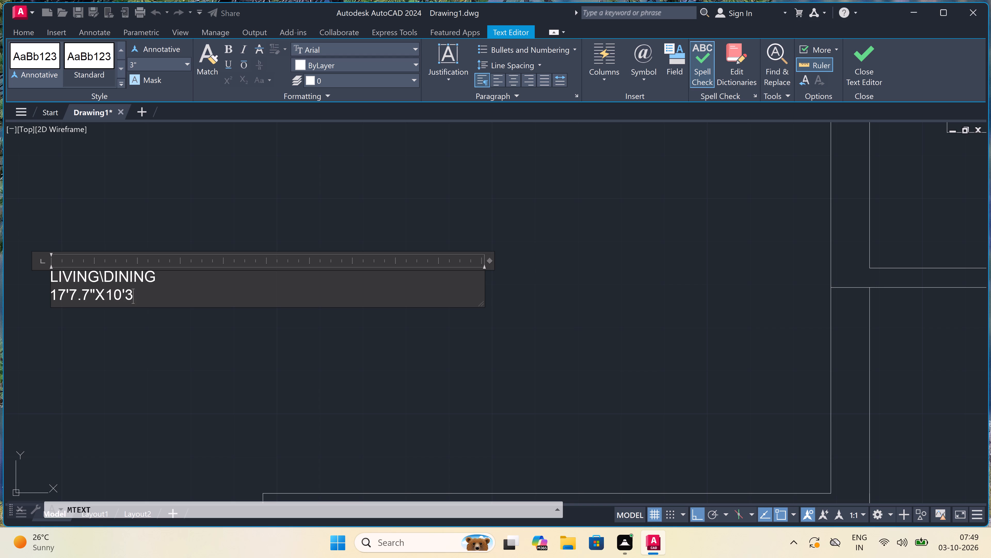
key(shift+quotedbl)
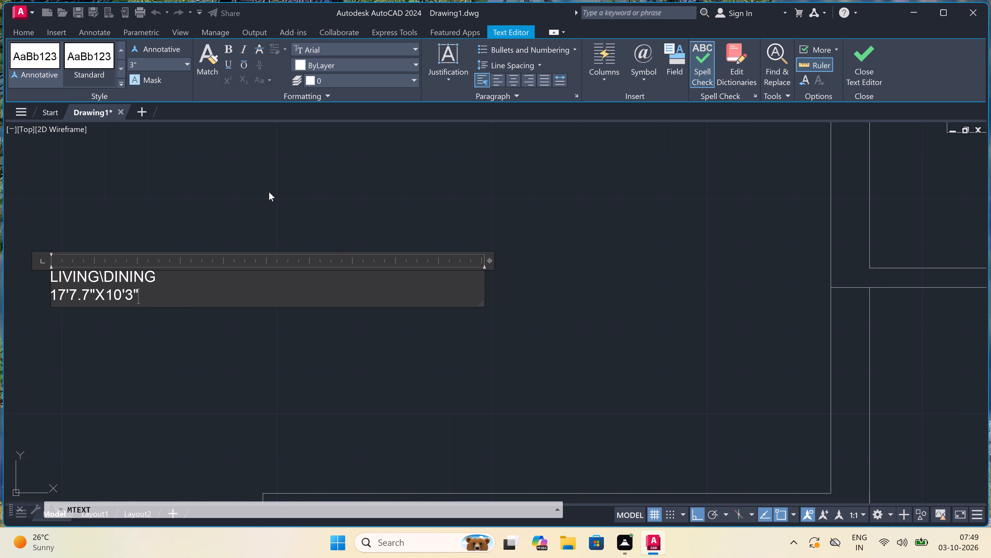
click(268, 191)
Add the multiline text "BEDROOM" over "11'10.5"X11'9"" near the top of the room below the 17'7.7"X10'3" living\dining, beside its door.
scroll(270, 210, down, 10)
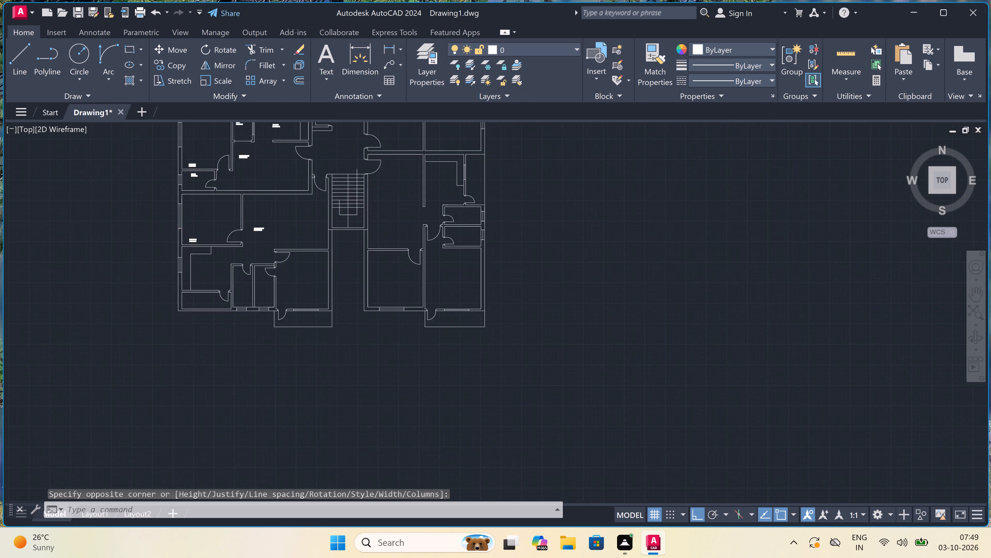
scroll(276, 212, up, 4)
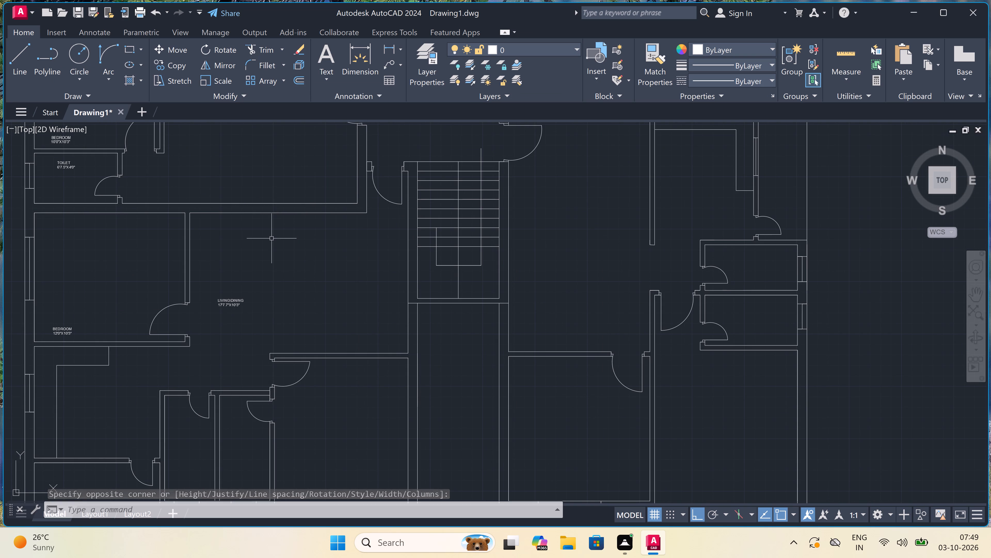
key(space)
scroll(304, 259, down, 1)
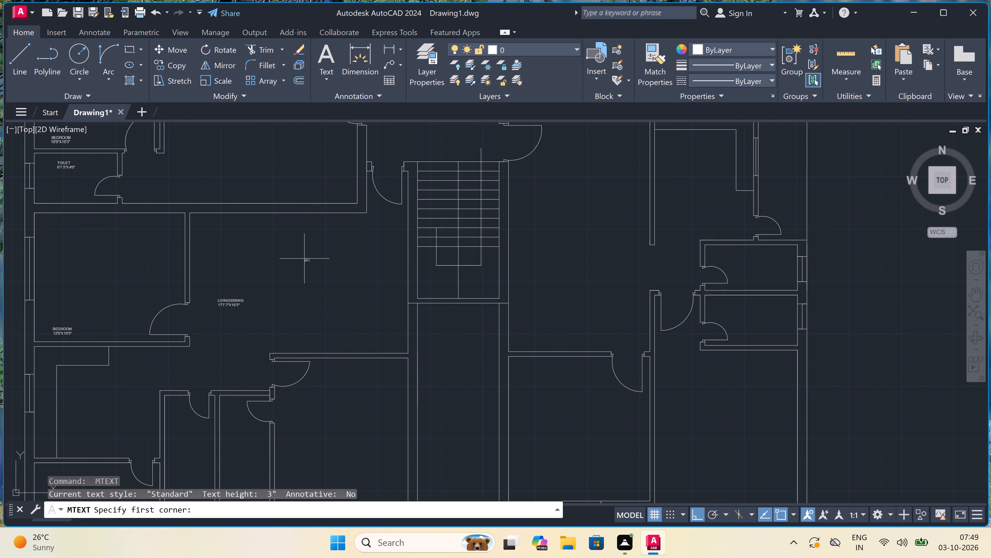
scroll(304, 259, down, 1)
scroll(316, 332, up, 3)
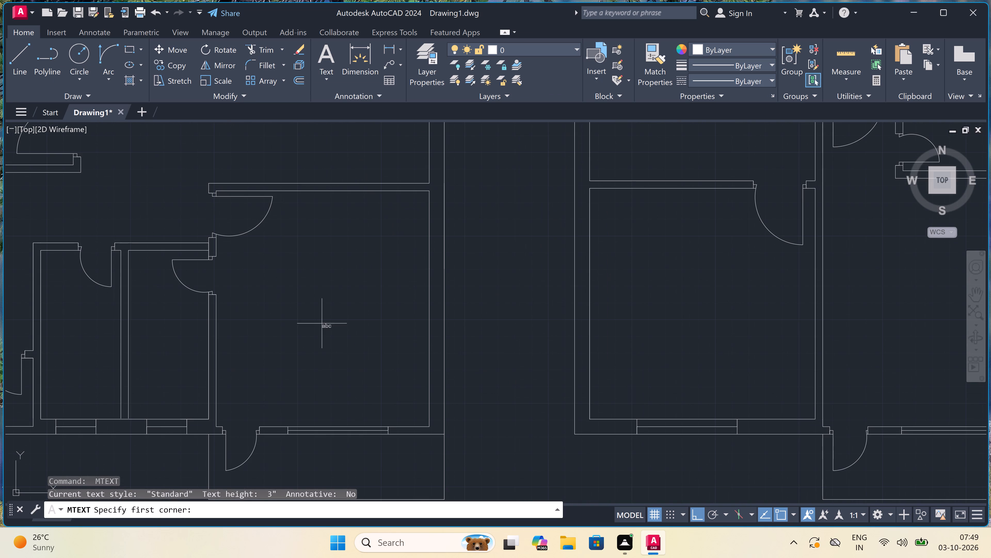
scroll(340, 193, up, 2)
drag(225, 230, 231, 233)
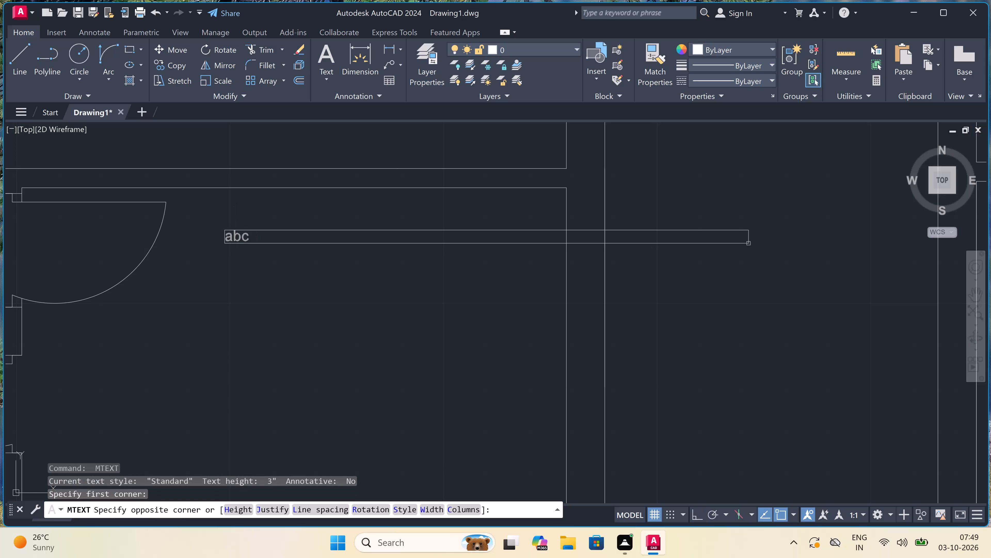
click(749, 243)
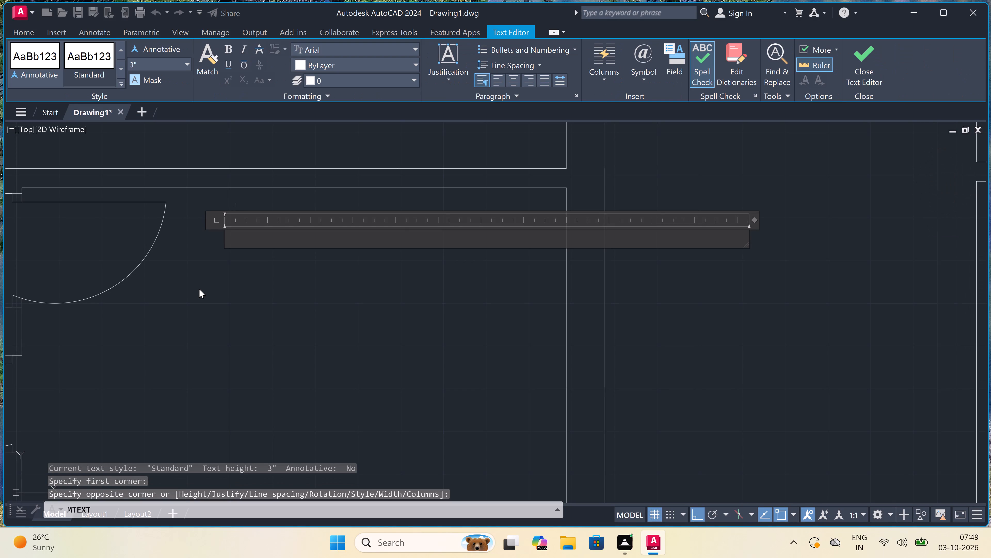
text(BEDROOM)
key(Return)
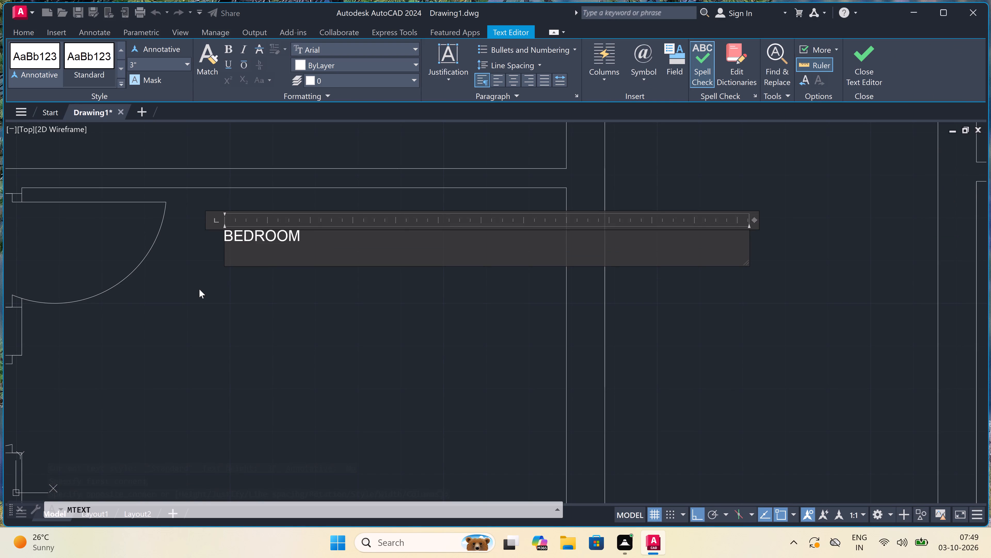
text(11)
key(apostrophe)
key(1)
text(0.)
key(5)
key(shift+quotedbl)
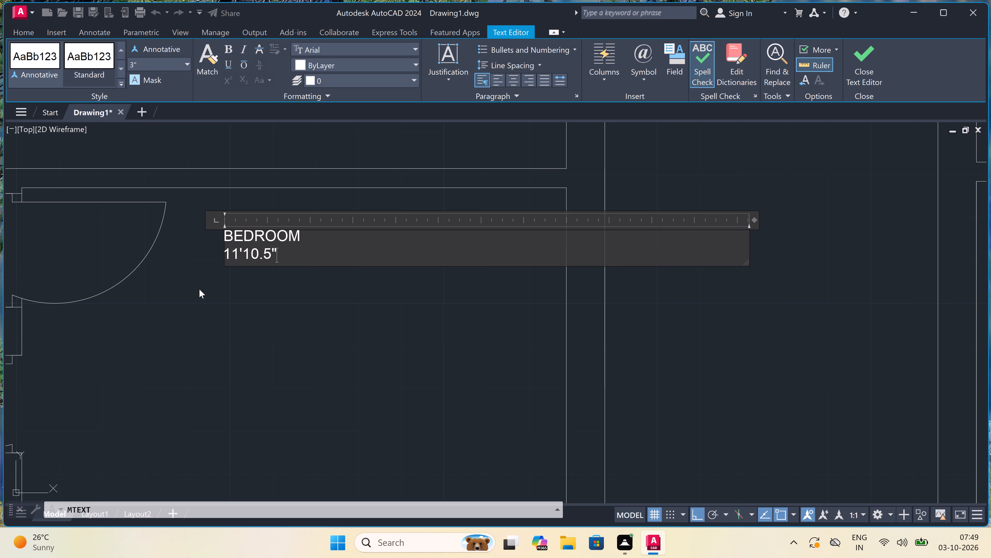
key(x)
text(11)
text('9)
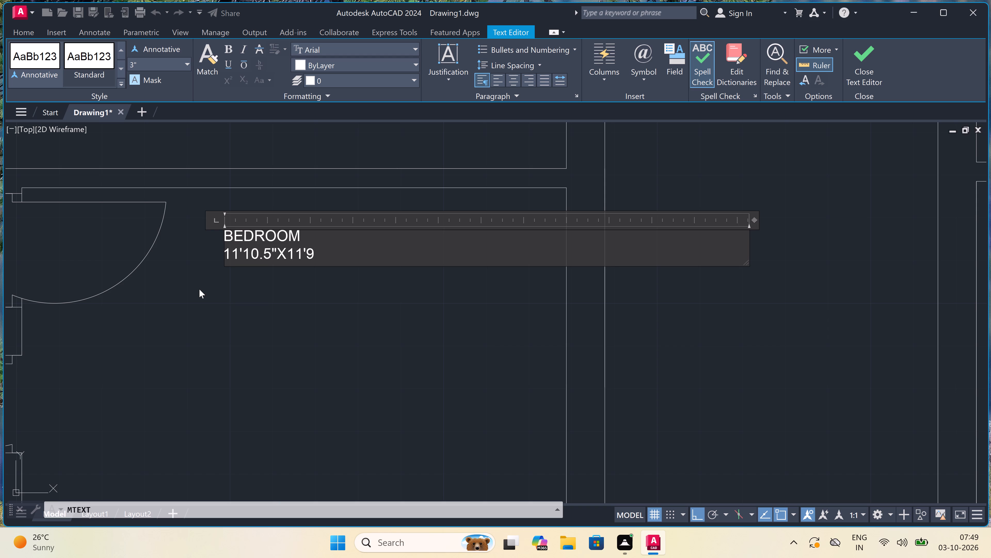
key(shift+quotedbl)
click(200, 291)
Add the multiline text "TOILET" over "4'0"X8'4.5"" in the left of the two narrow rooms beside the 11'10.5"X11'9" bedroom.
scroll(285, 275, down, 5)
scroll(176, 336, up, 2)
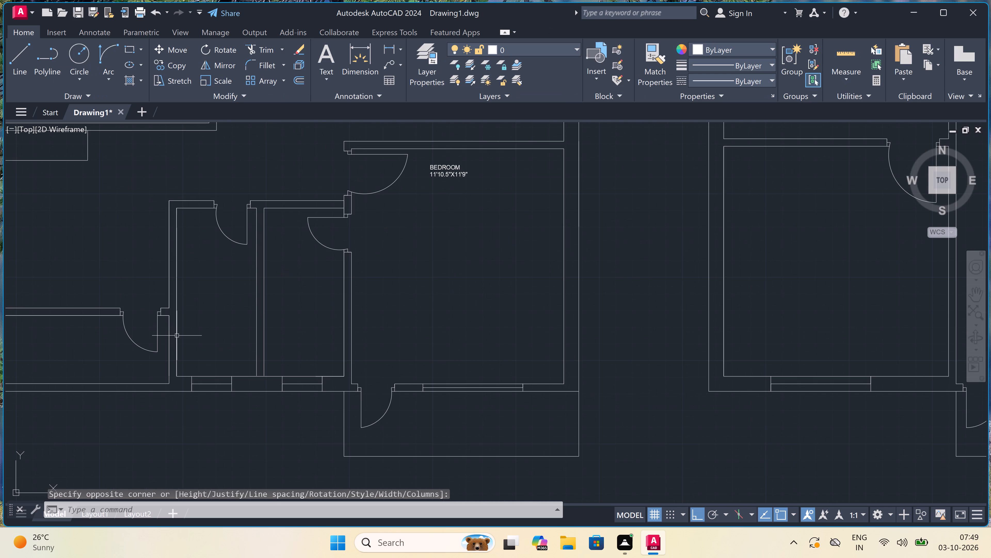
key(space)
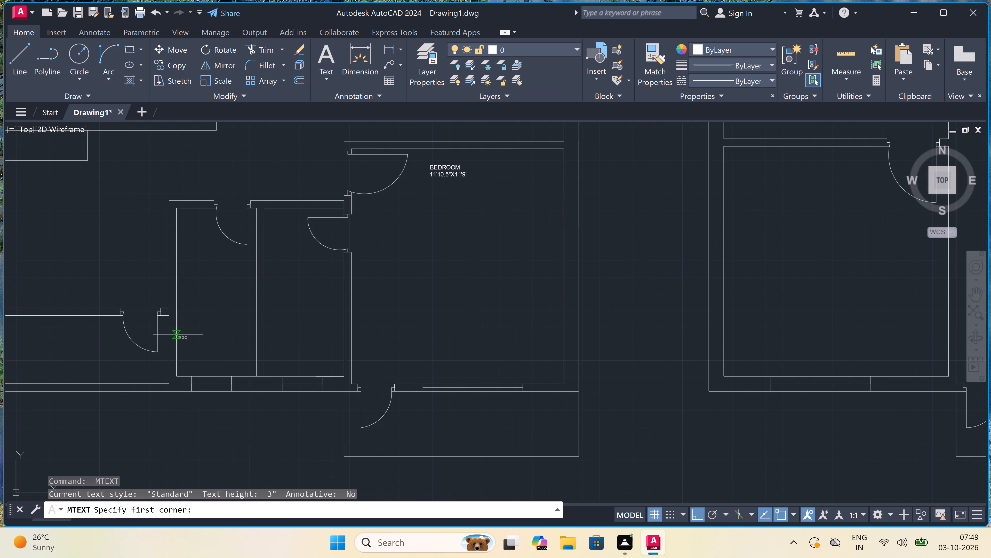
scroll(178, 335, up, 1)
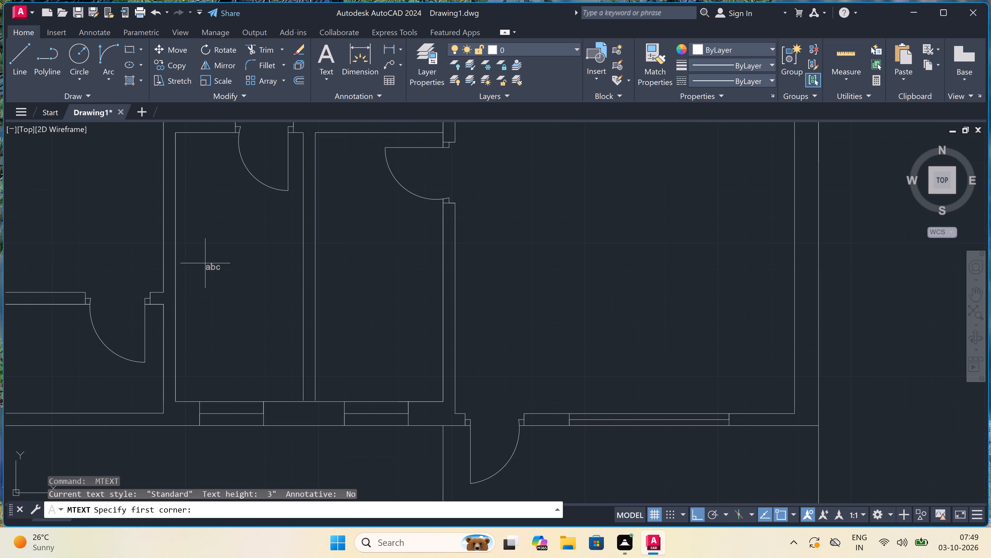
click(192, 249)
click(657, 270)
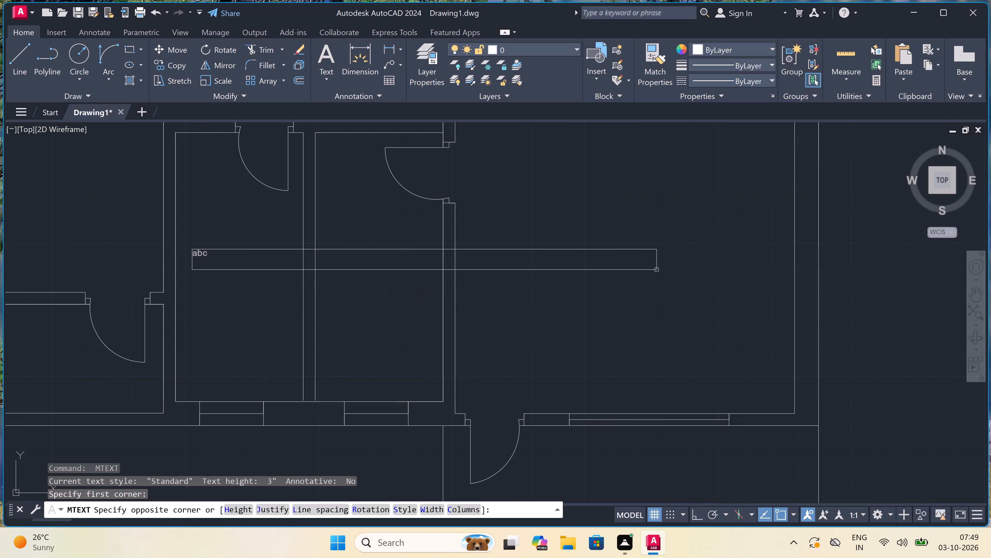
scroll(230, 276, up, 2)
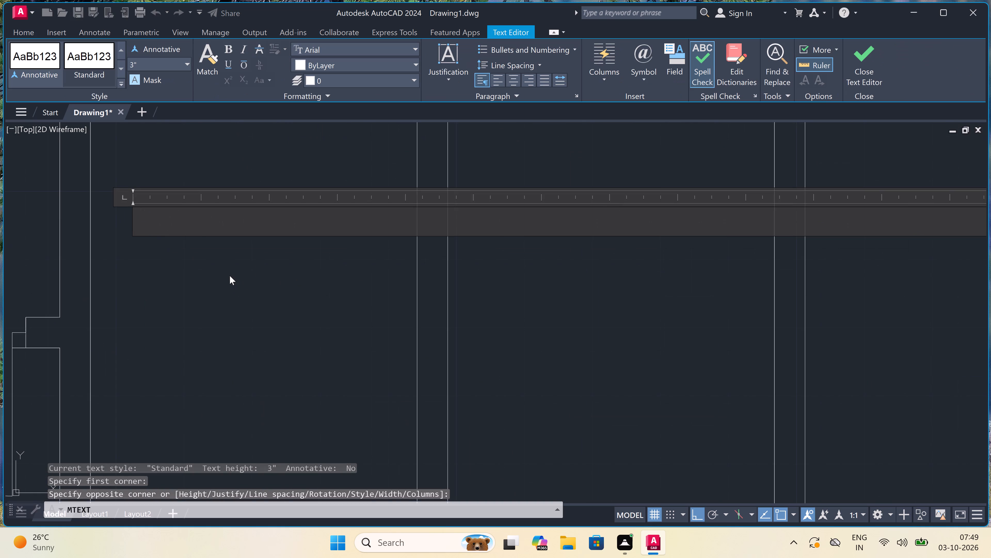
scroll(230, 276, down, 1)
text(TOILET)
key(Return)
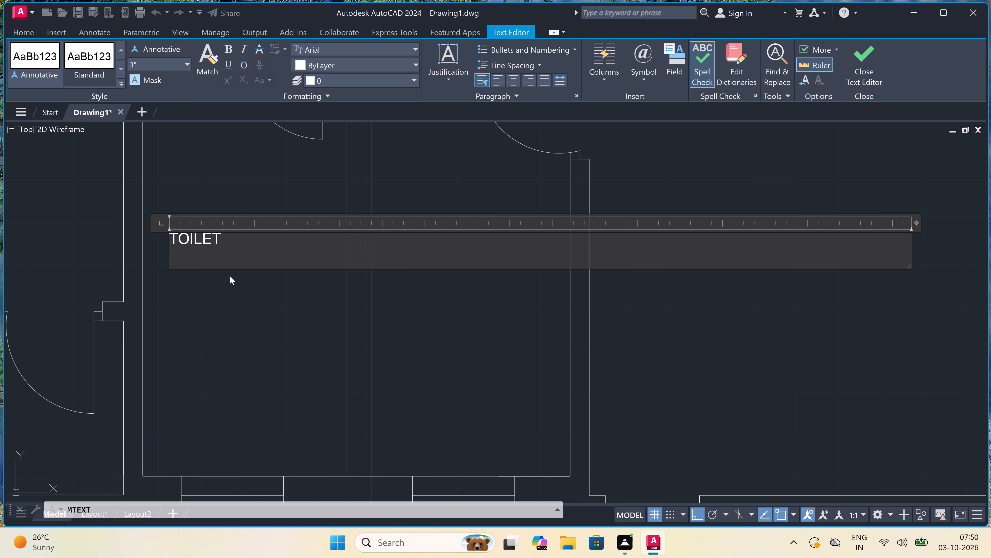
key(4)
text('0"X)
text(8')
key(4)
text(.5)
key(shift+quotedbl)
click(233, 293)
Add the multiline text "TOILET" over "4'0"X8'4.5"" in the narrow room between the first 4'0"X8'4.5" toilet and the 11'10.5"X11'9" bedroom.
scroll(233, 293, down, 1)
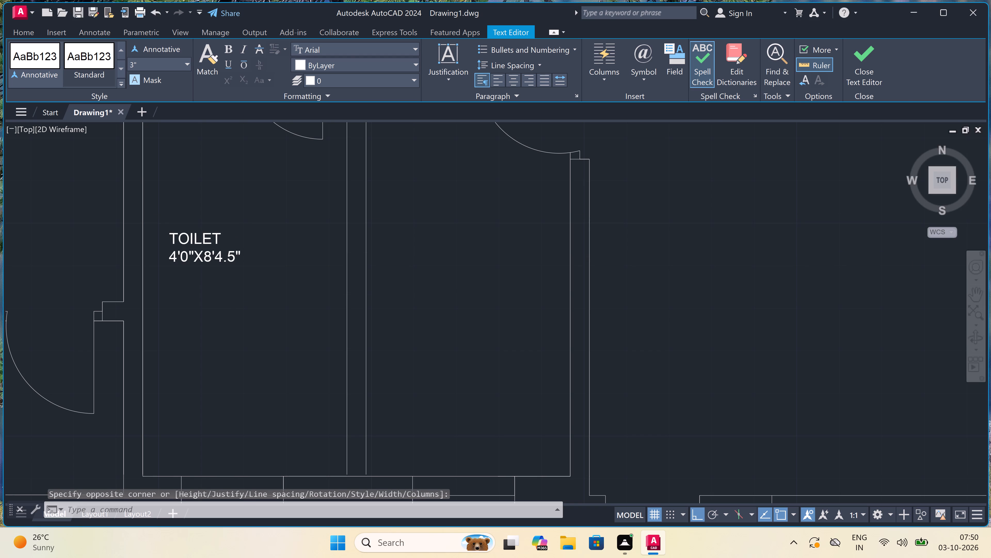
scroll(233, 293, down, 2)
scroll(295, 273, up, 2)
key(space)
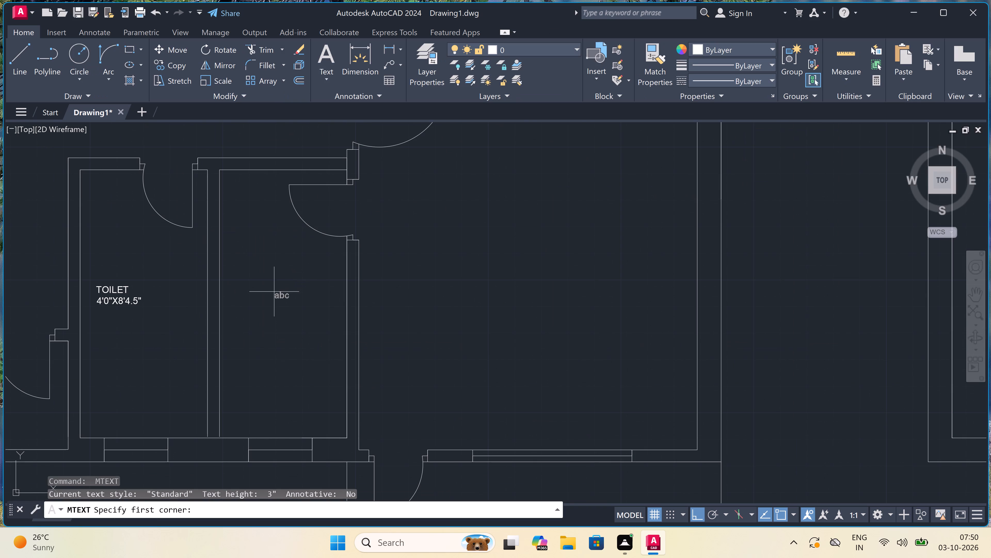
click(243, 284)
click(561, 289)
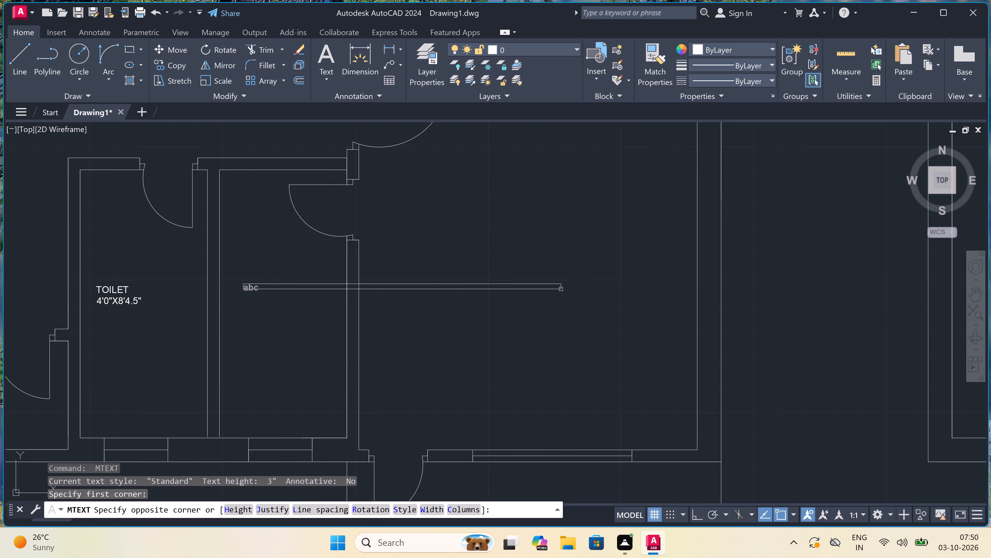
scroll(247, 315, up, 1)
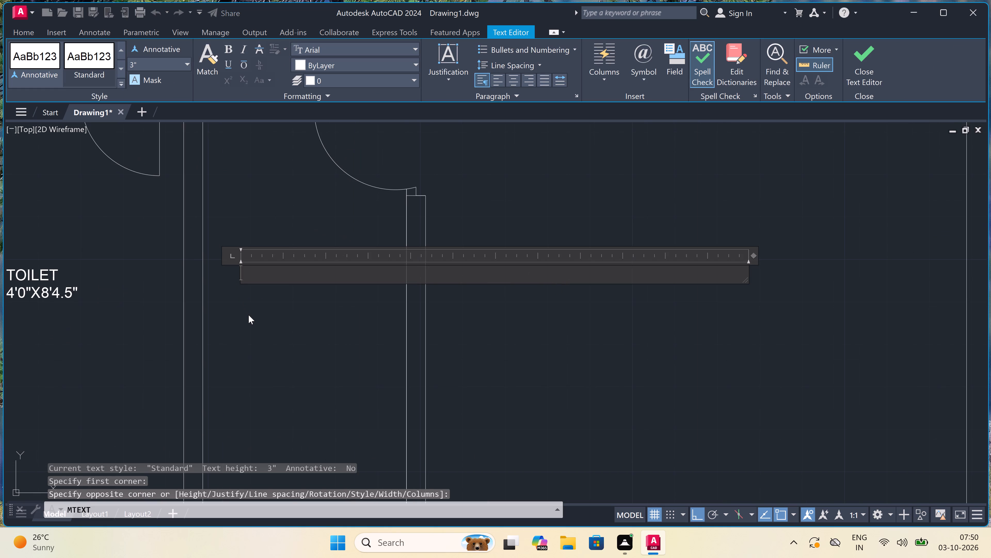
text(TOILET)
key(Return)
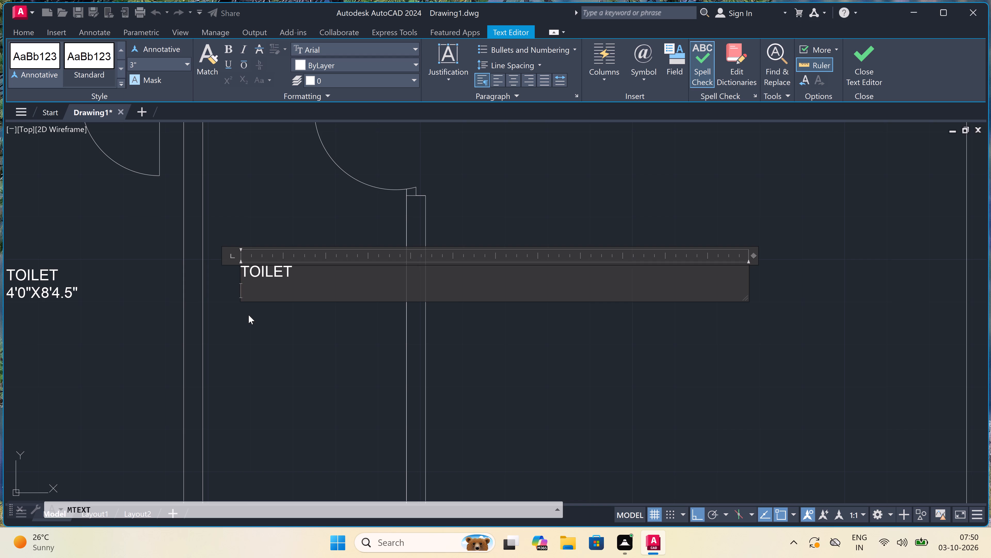
text(4'0"X)
text(8')
key(4)
key(period)
key(5)
key(shift+quotedbl)
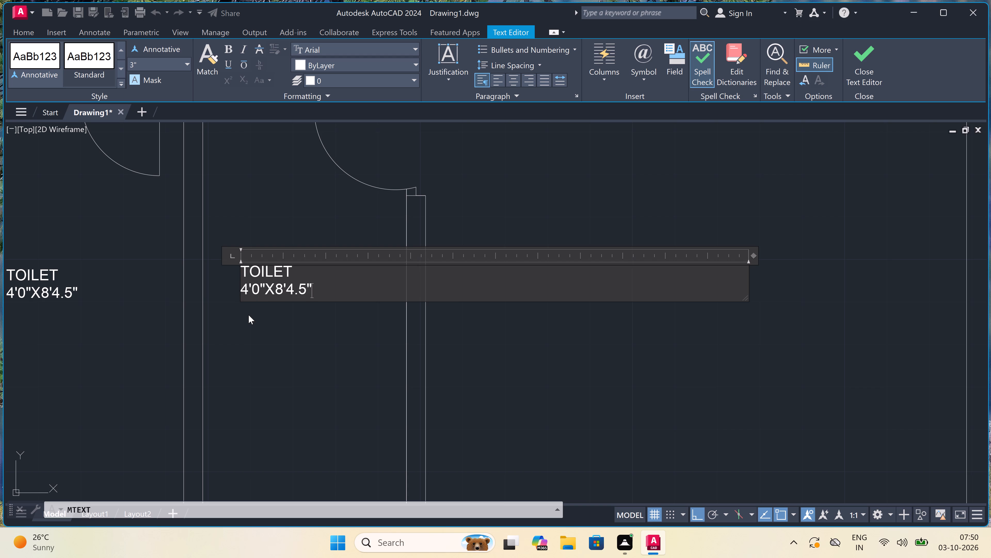
click(249, 315)
Add the multiline text "KITCHEN" over "10'0"X8'10.5"" in the room with the L-shaped counter below the 12'0"X10'3" bedroom.
scroll(272, 288, down, 6)
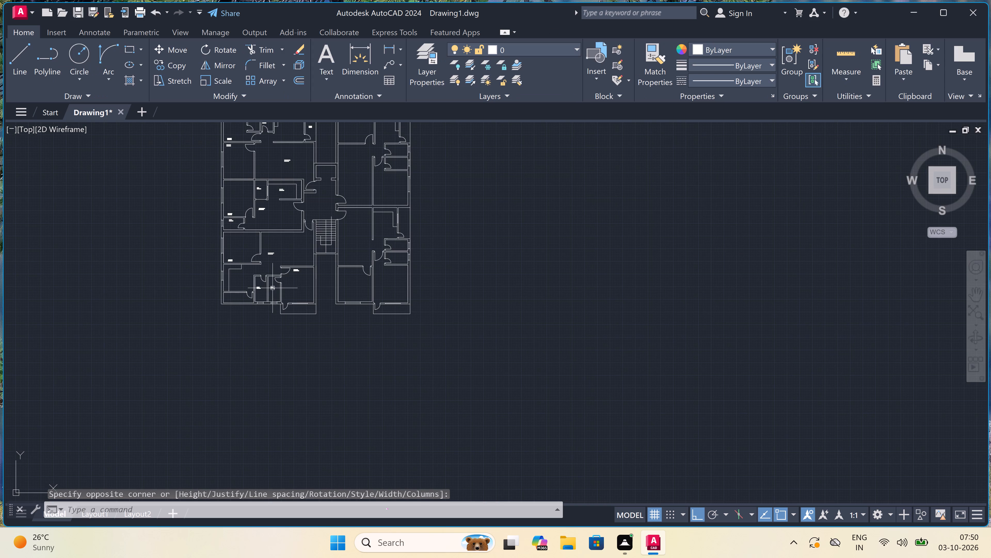
scroll(222, 291, up, 1)
scroll(234, 271, up, 3)
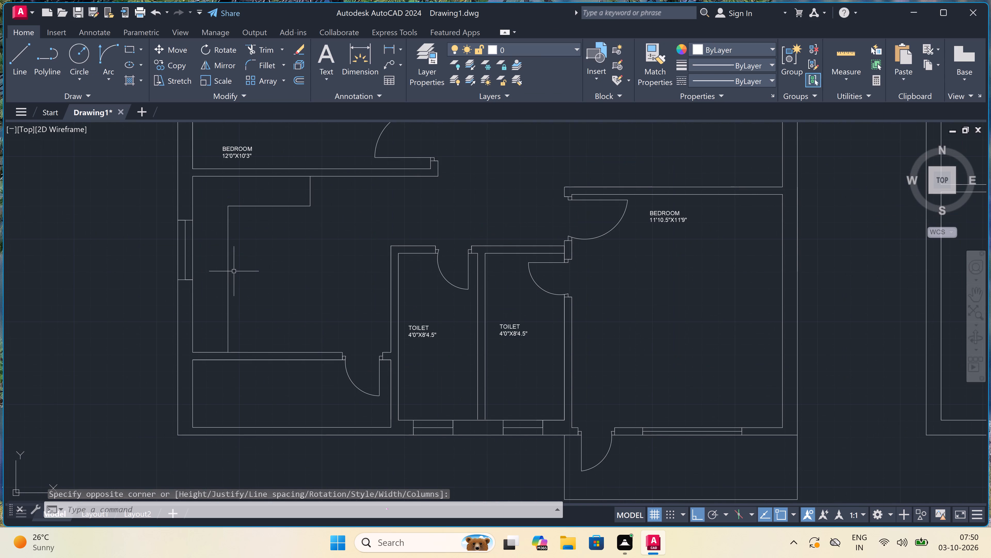
key(space)
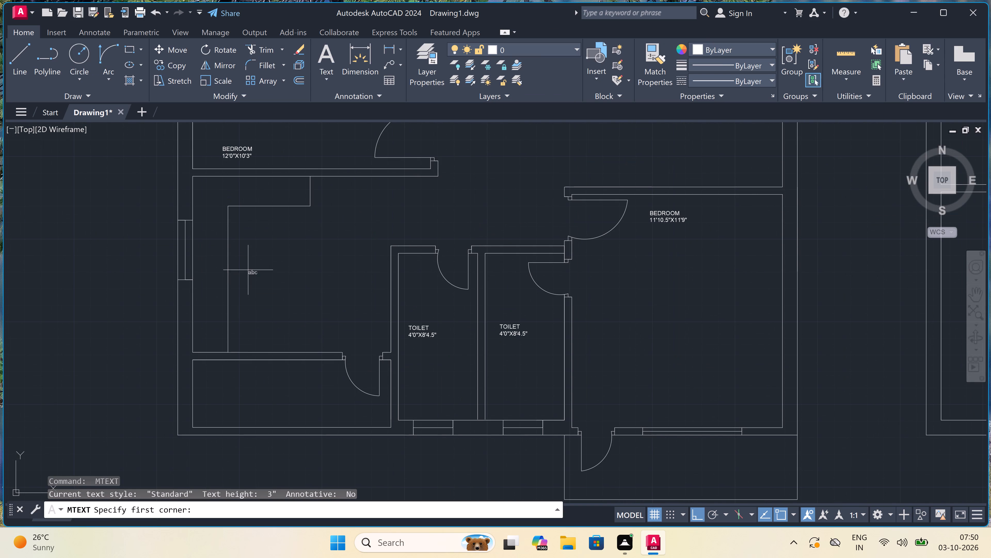
scroll(269, 252, up, 2)
click(248, 266)
click(691, 270)
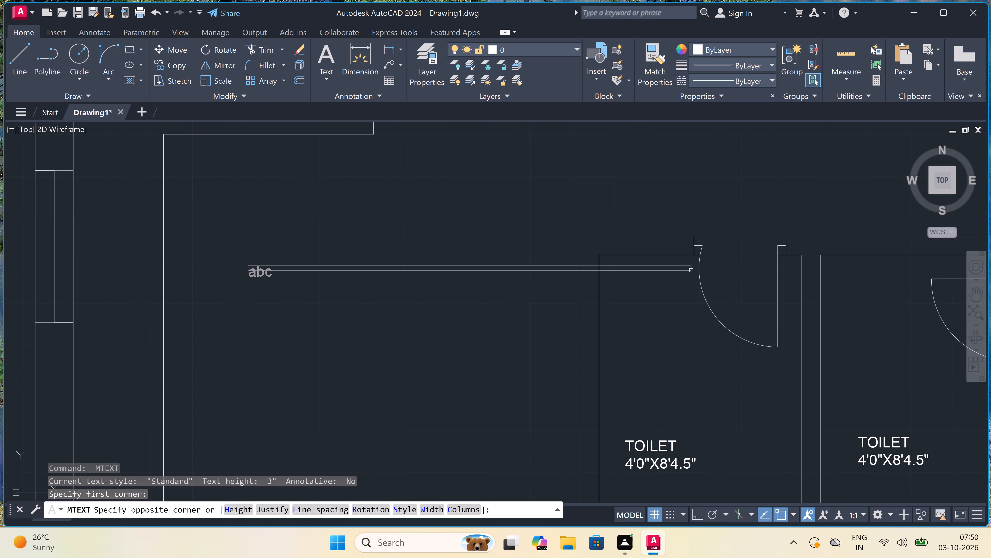
text(KITCHEN)
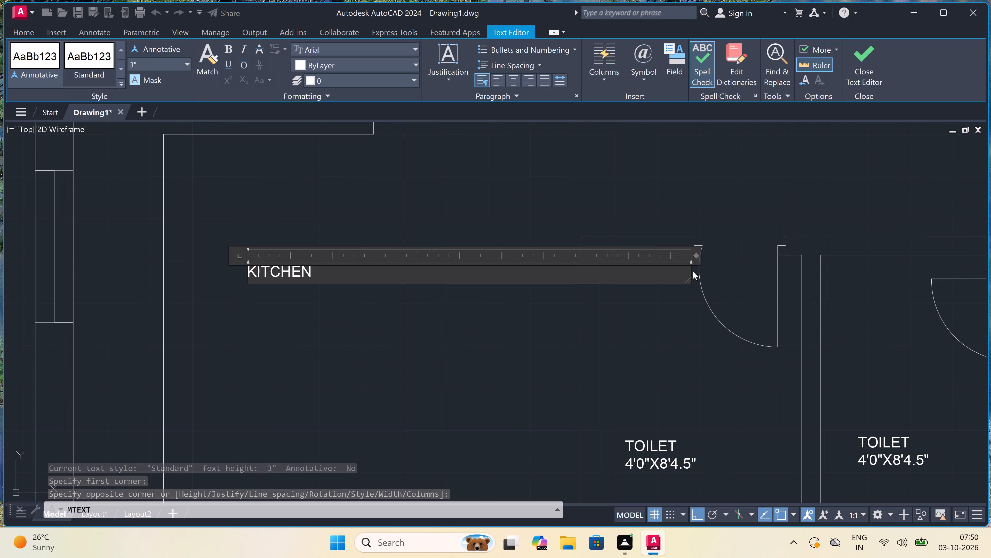
key(Return)
text(10'0"X)
text(8')
text(10.)
key(5)
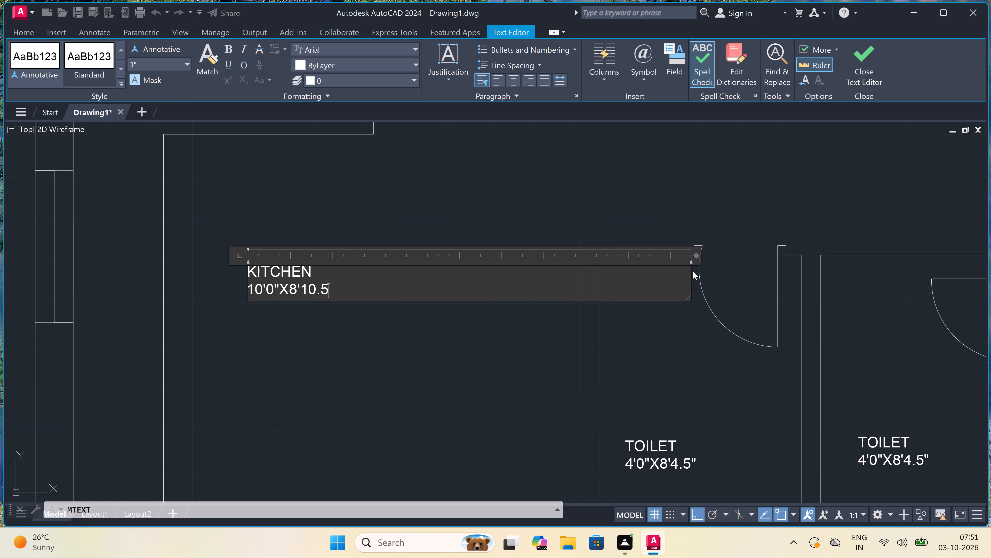
key(shift+quotedbl)
click(322, 342)
Add the multiline text "UP" in the common area just above the staircase, at the end of the vertical stair direction line.
scroll(297, 320, down, 8)
scroll(311, 299, up, 3)
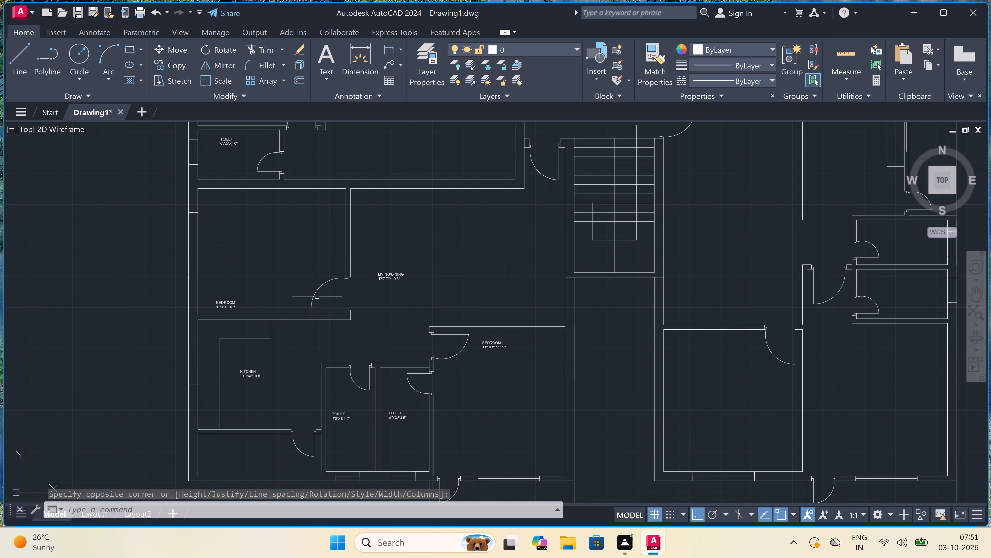
scroll(317, 297, down, 2)
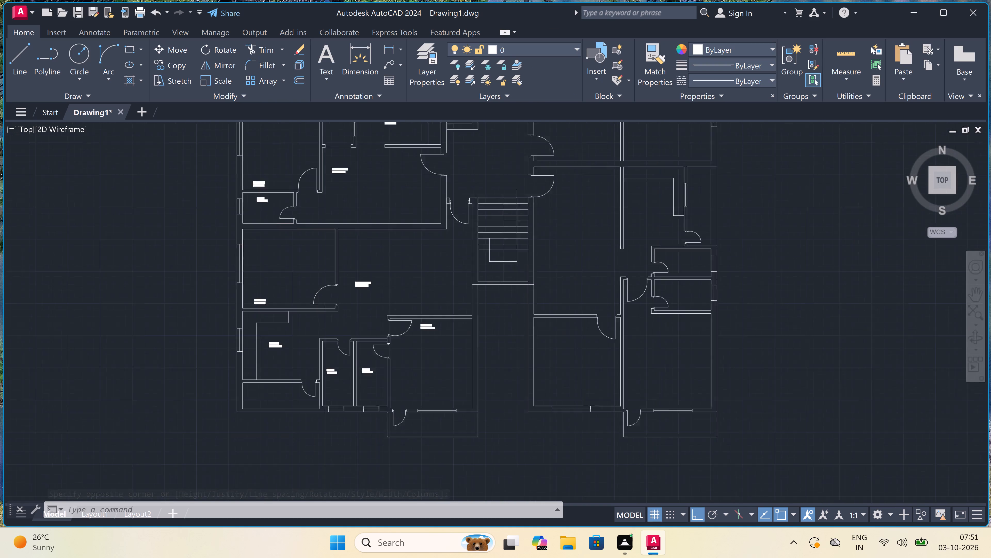
scroll(317, 297, up, 2)
scroll(335, 286, down, 3)
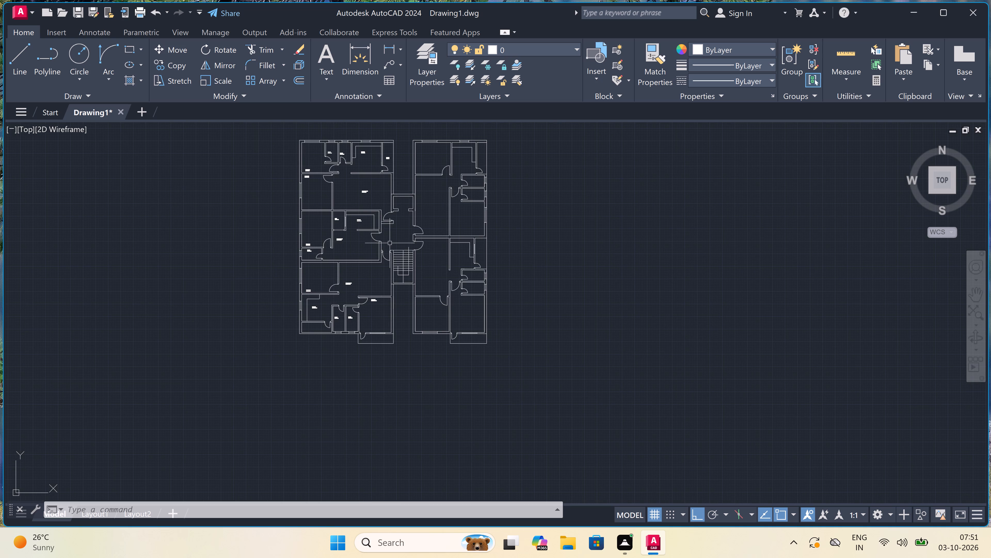
scroll(412, 240, up, 5)
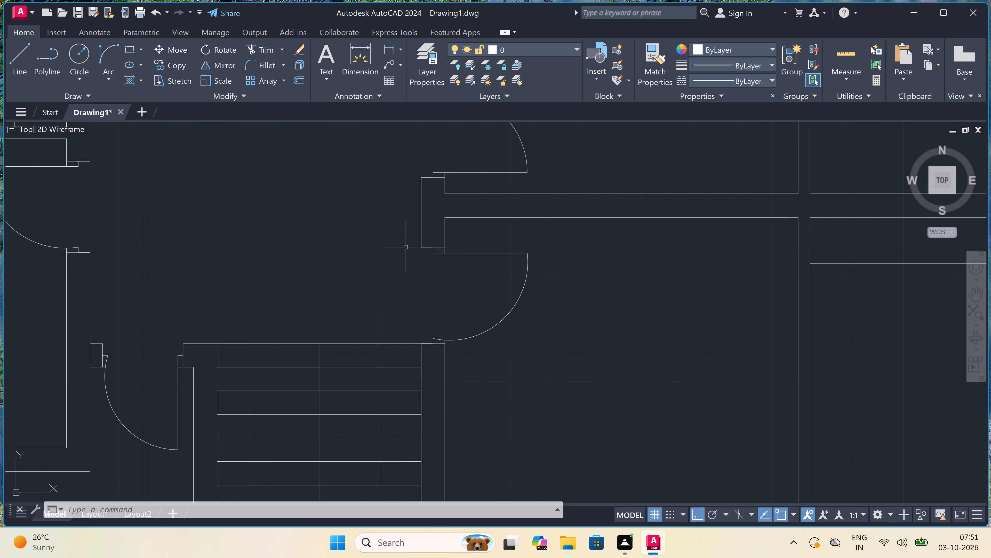
key(space)
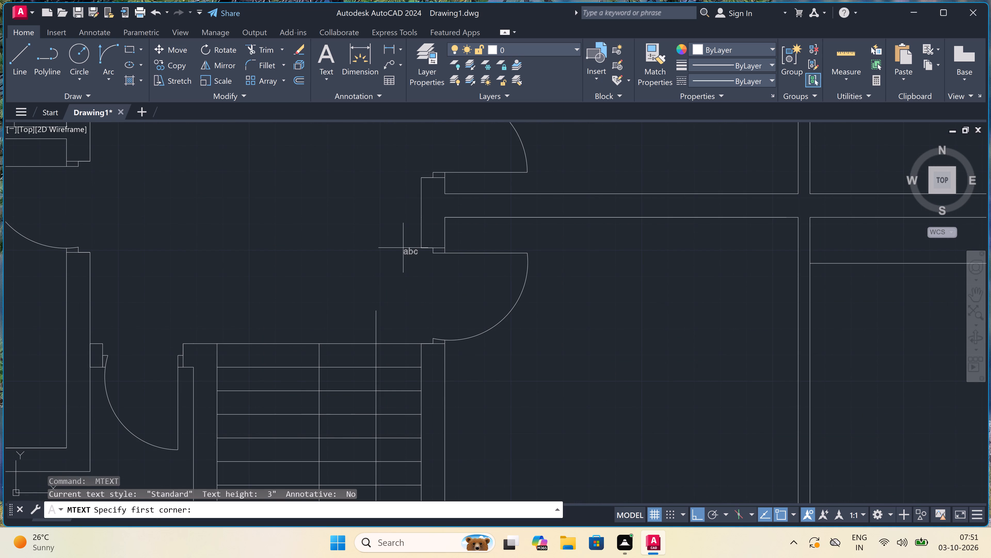
scroll(374, 275, up, 2)
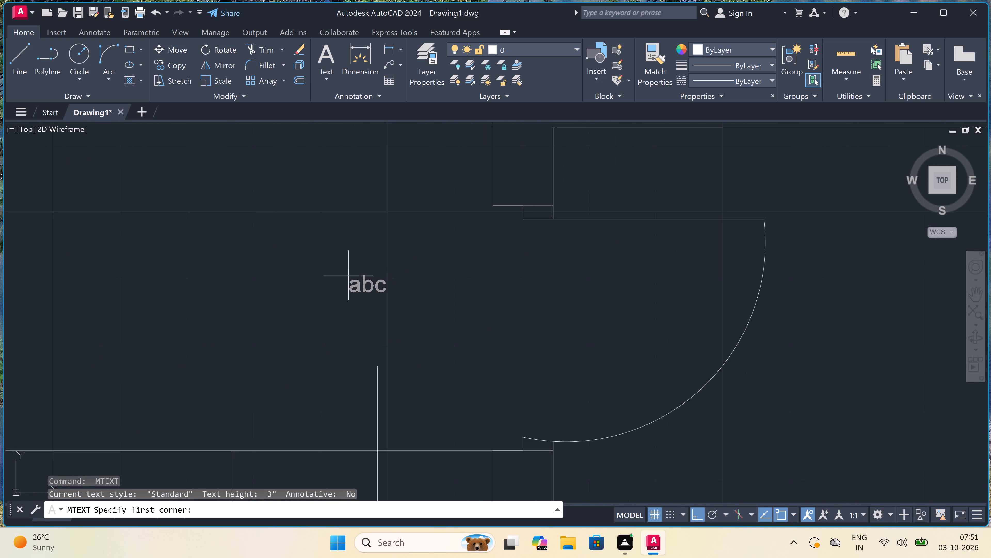
click(348, 275)
click(524, 323)
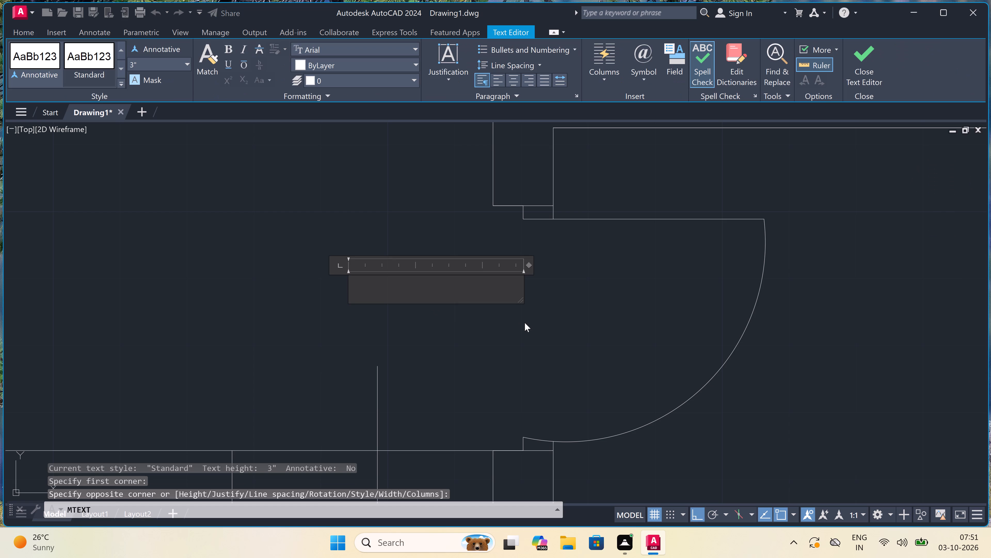
text(UP)
double_click(383, 343)
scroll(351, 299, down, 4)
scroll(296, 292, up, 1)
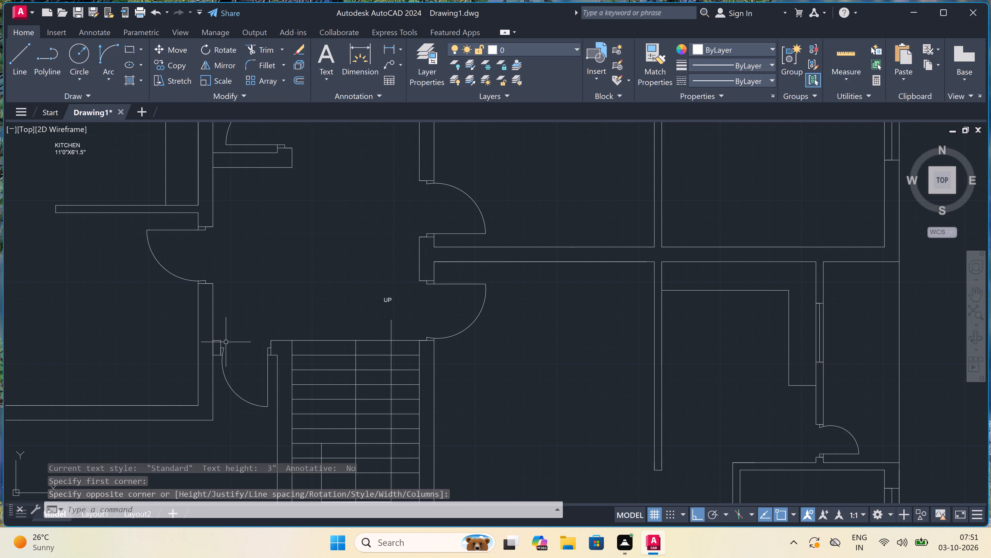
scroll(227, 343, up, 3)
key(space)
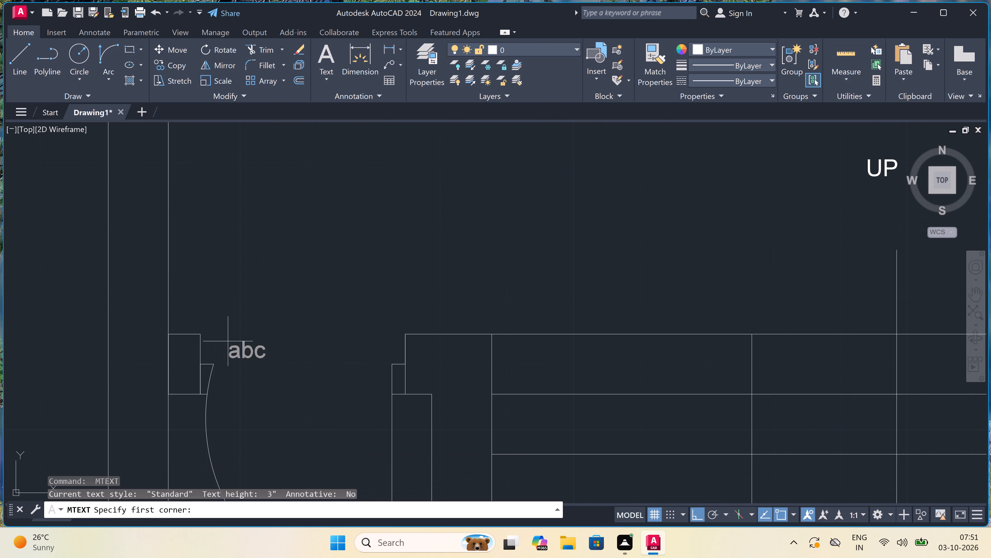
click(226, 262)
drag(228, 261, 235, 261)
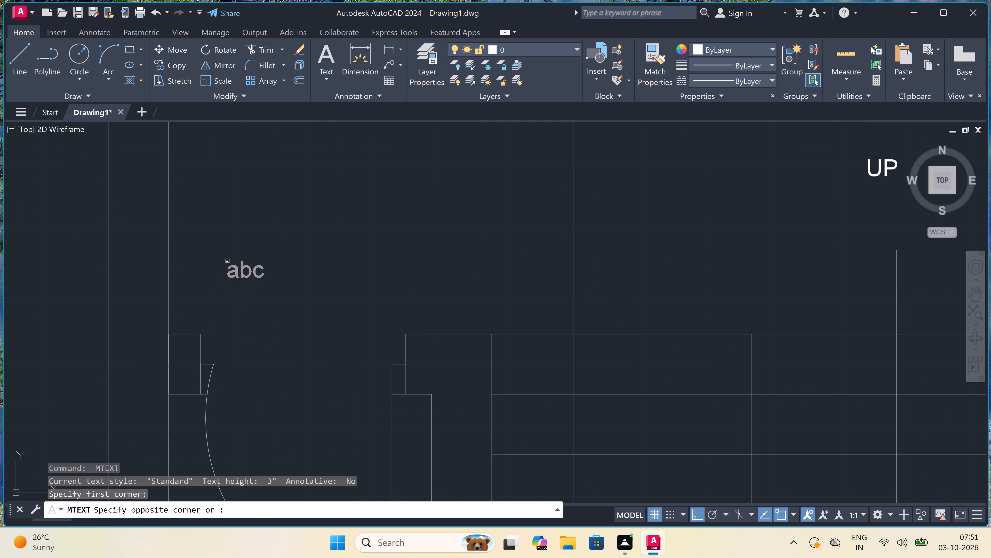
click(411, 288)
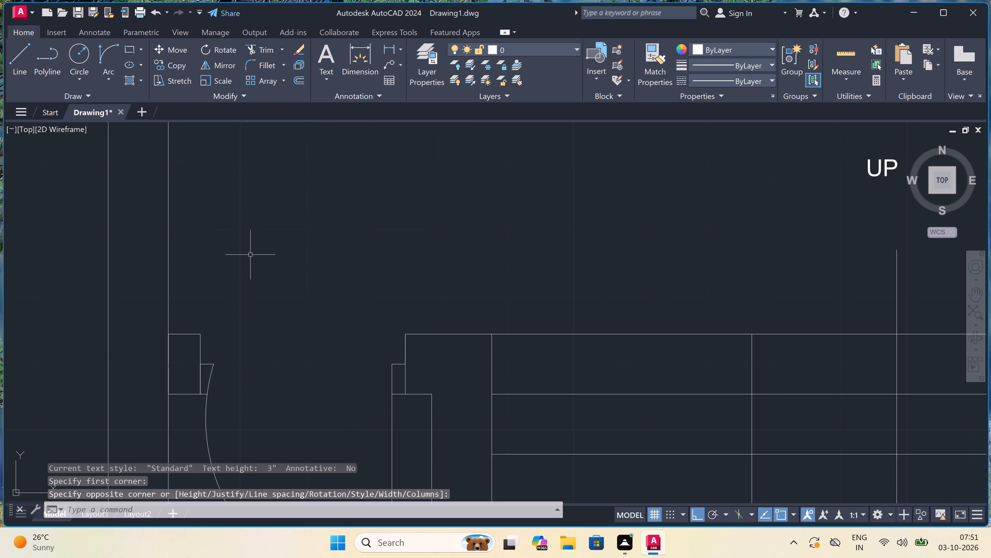
Add the multiline text "MD" in the common area, just above the door opening beside the staircase.
key(space)
drag(235, 241, 236, 243)
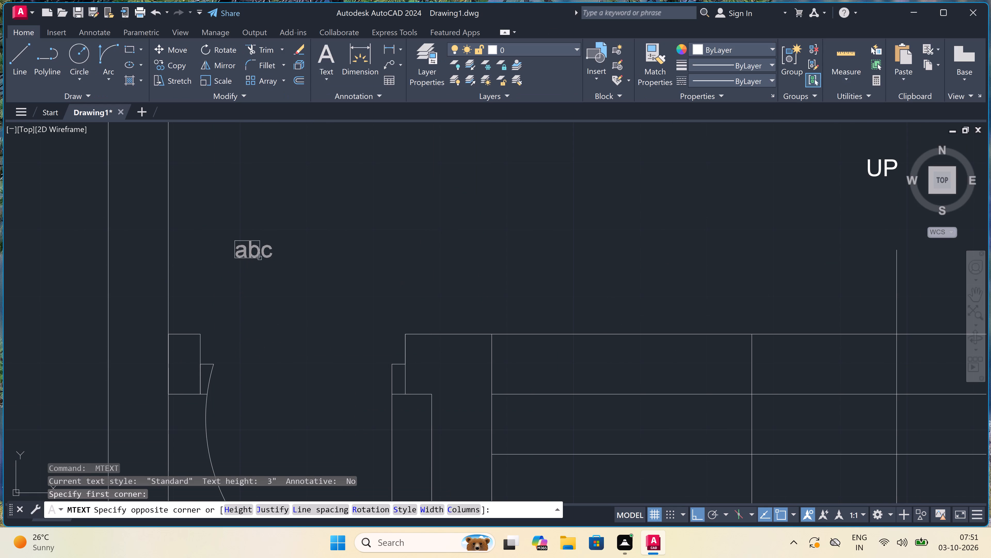
click(610, 287)
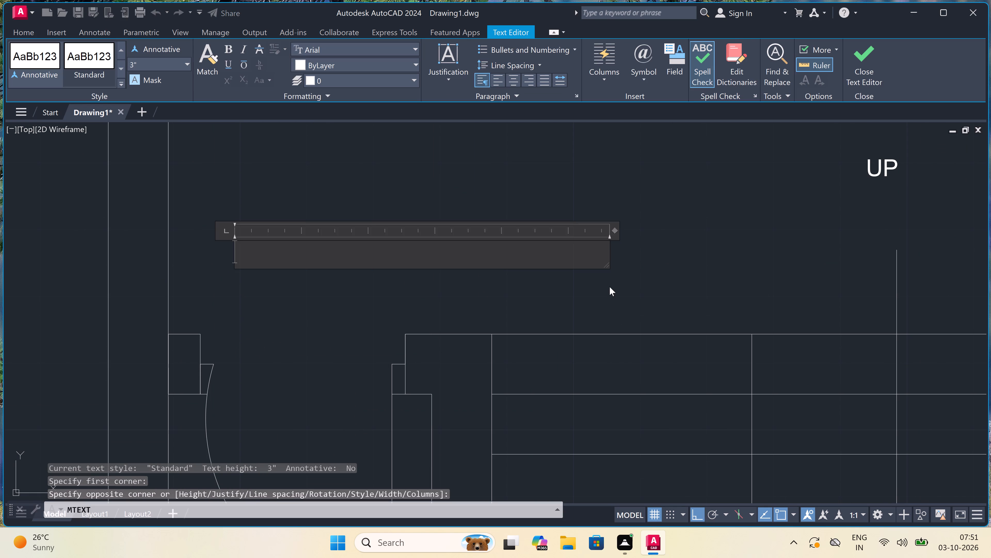
text(MD)
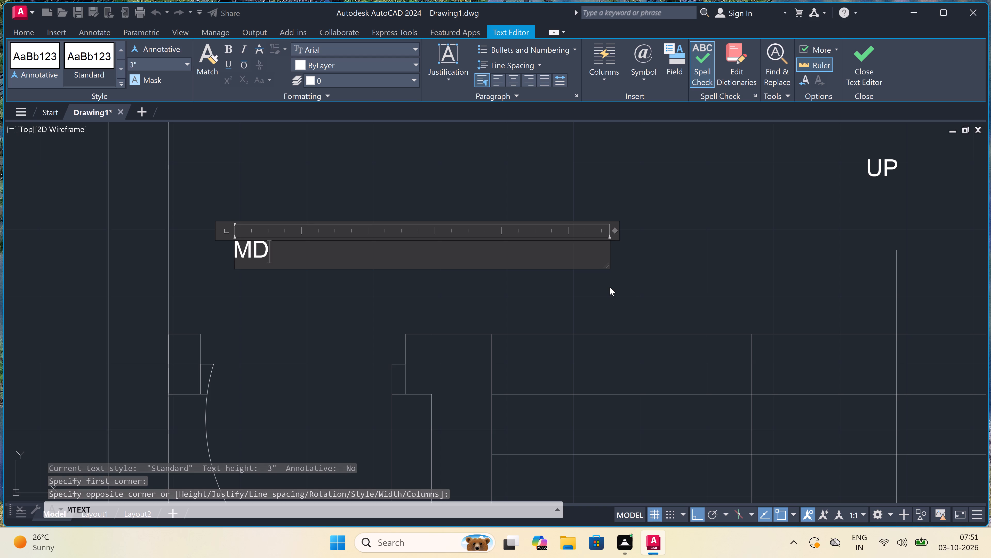
click(273, 307)
Move the "MD" text horizontally about 4" towards the middle of the door opening below it.
click(266, 257)
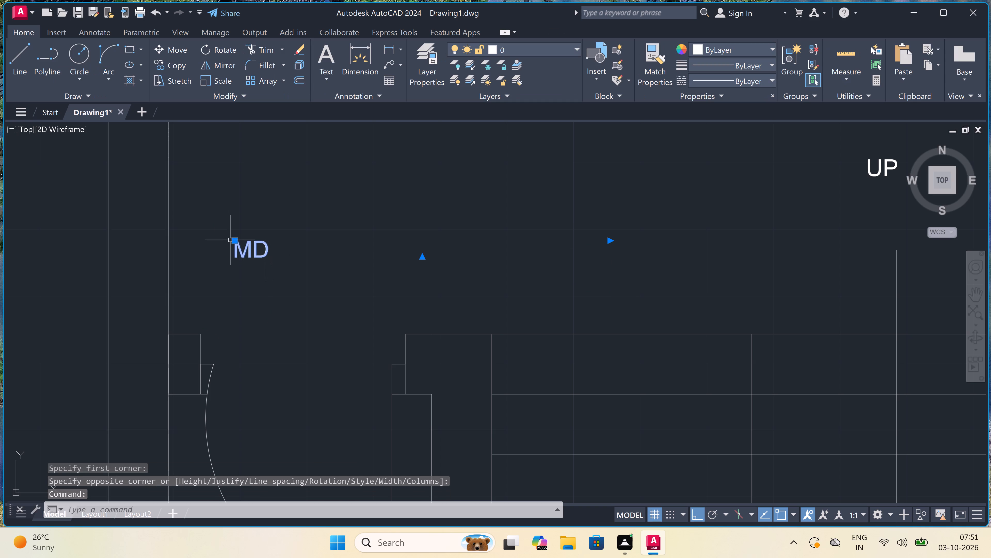
click(231, 239)
scroll(259, 247, up, 3)
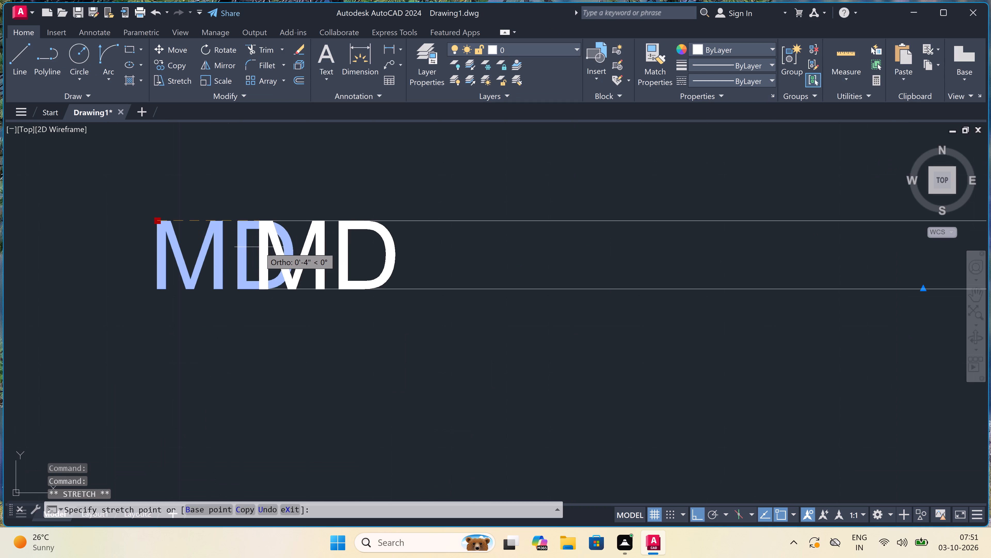
click(262, 248)
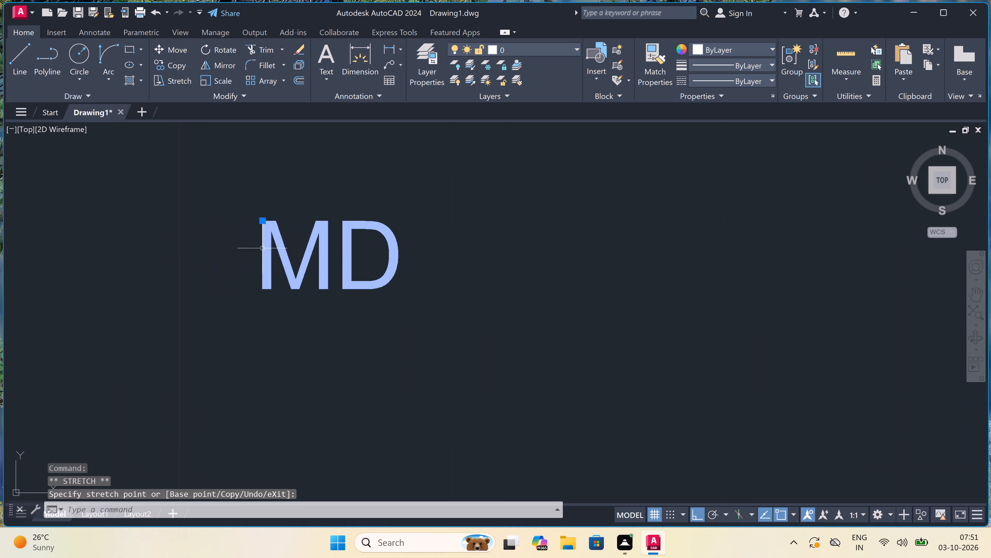
key(Escape)
Add the multiline text "LOBBY" in the open common area above the "MD" and "UP" labels.
scroll(273, 259, down, 2)
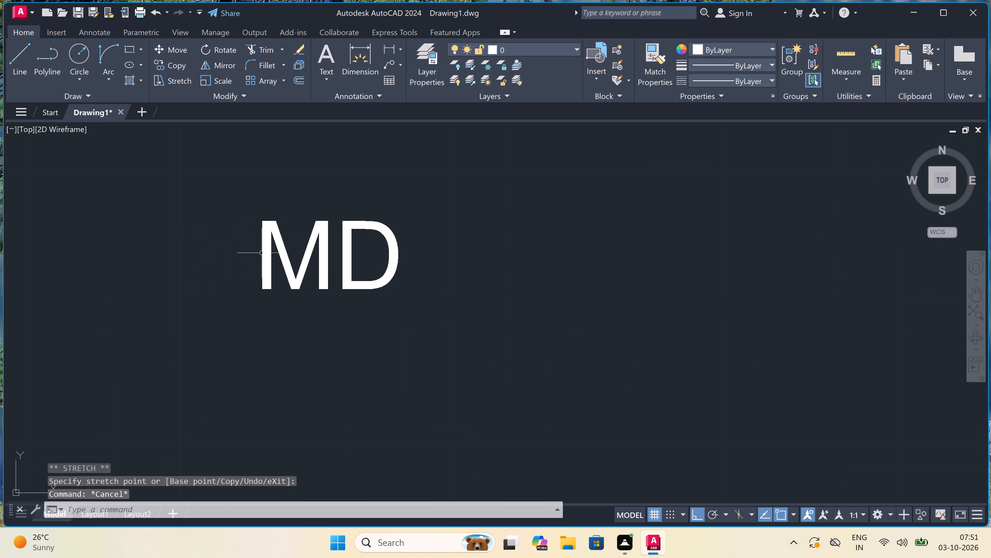
scroll(325, 253, down, 7)
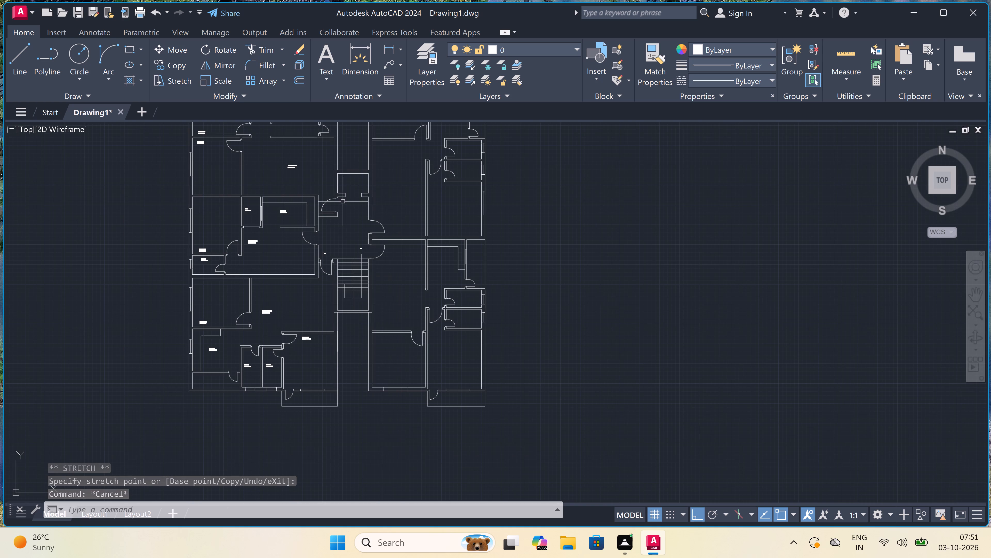
scroll(338, 215, up, 3)
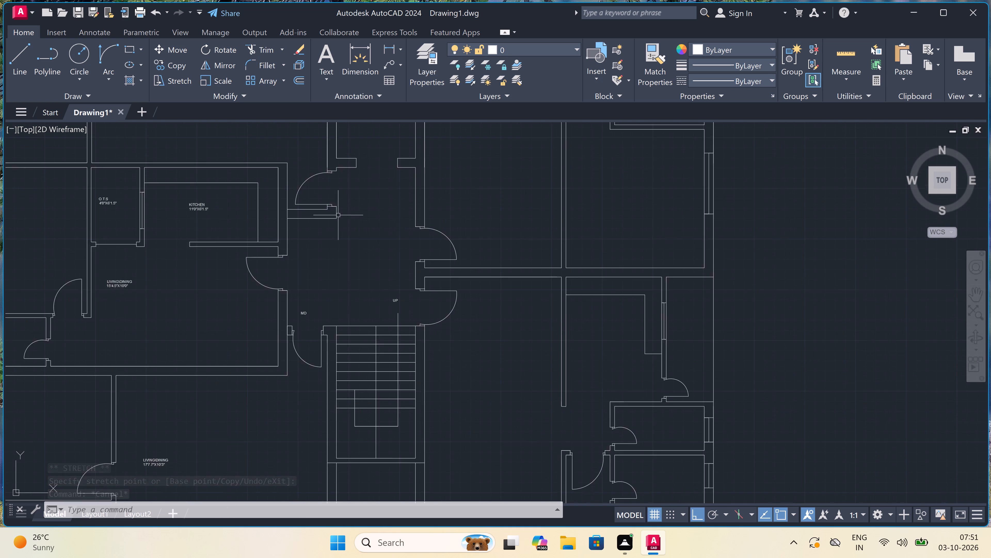
scroll(325, 280, up, 1)
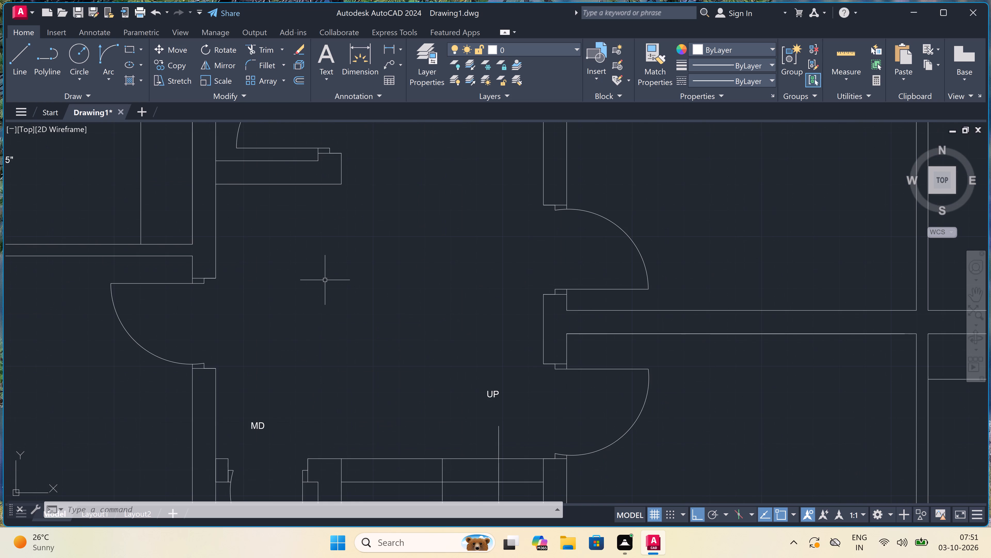
key(space)
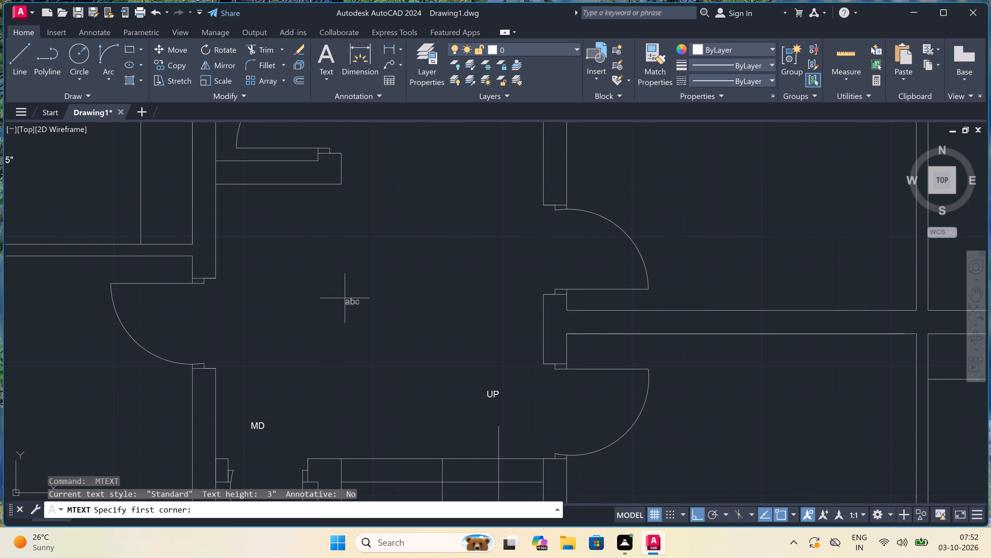
click(296, 260)
click(526, 253)
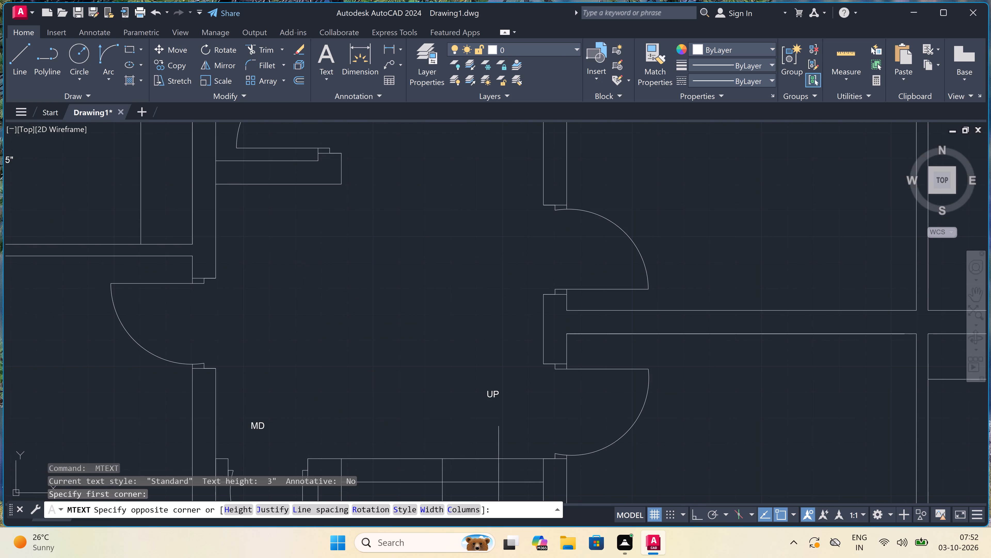
text(LOBY)
key(BackSpace)
text(BY)
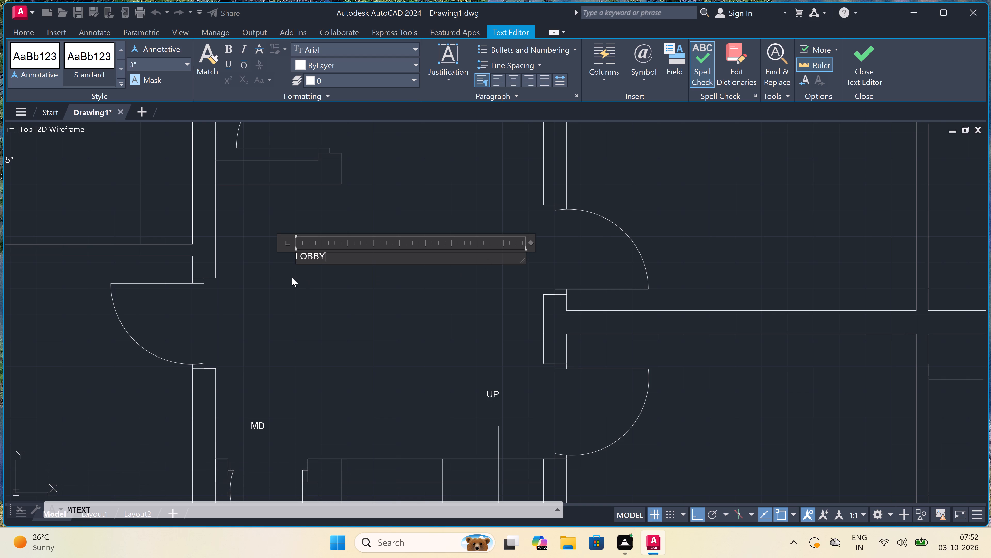
click(292, 277)
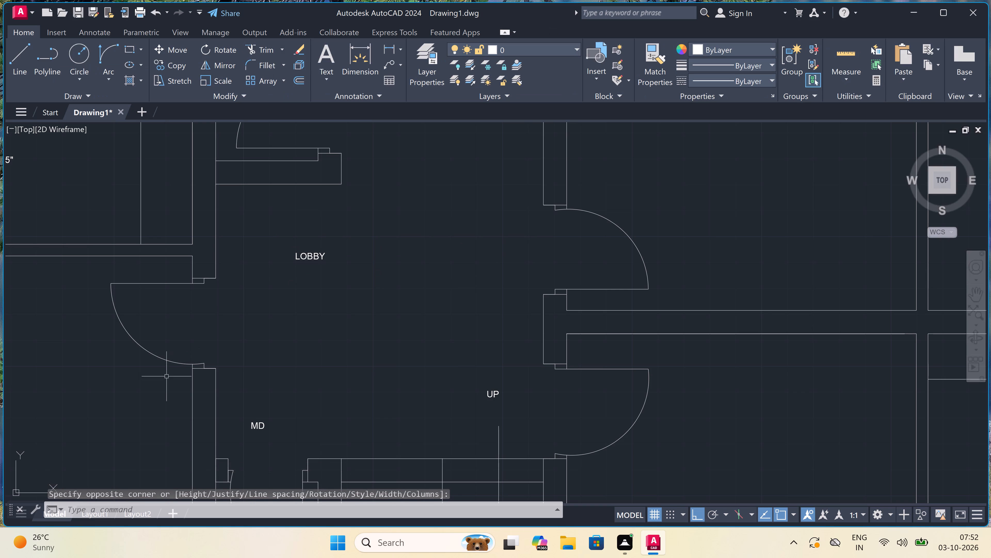
Copy the "MD" text beside the staircase to the four other door openings around the lobby, with Ortho off.
click(253, 428)
click(179, 67)
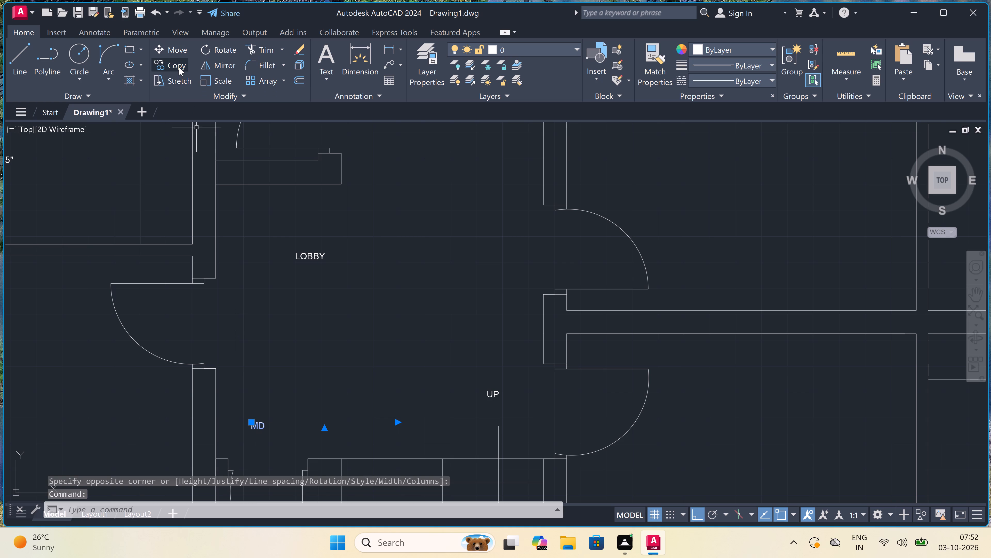
double_click(262, 426)
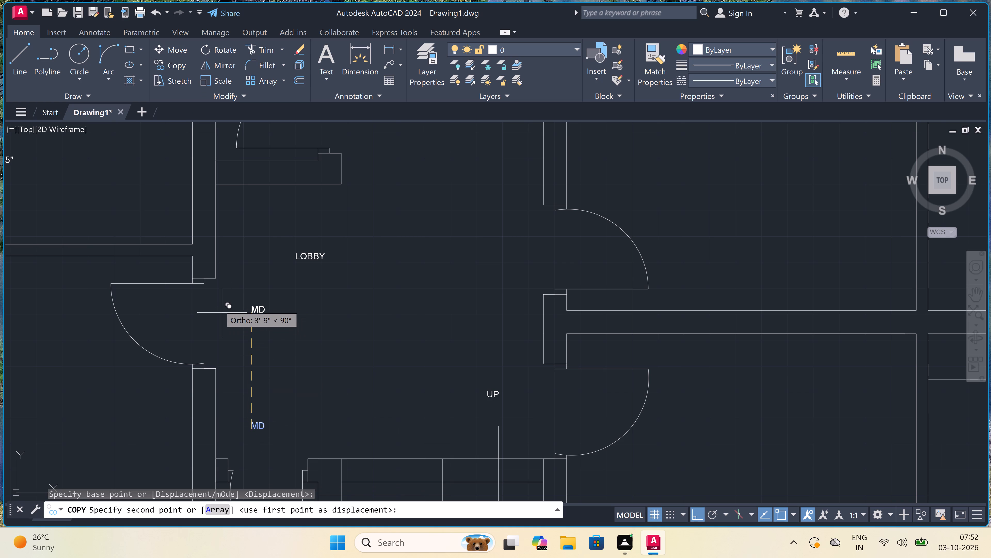
key(F8)
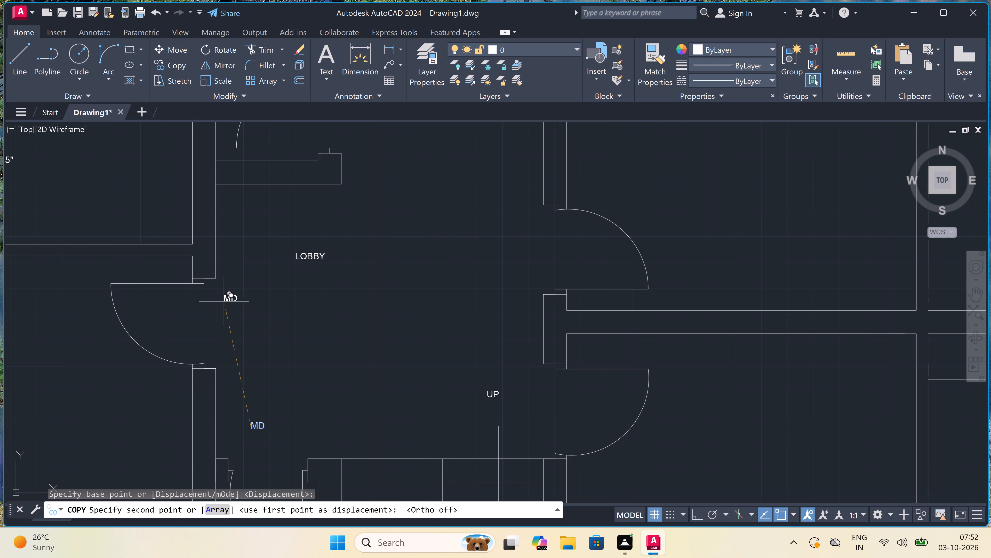
double_click(230, 321)
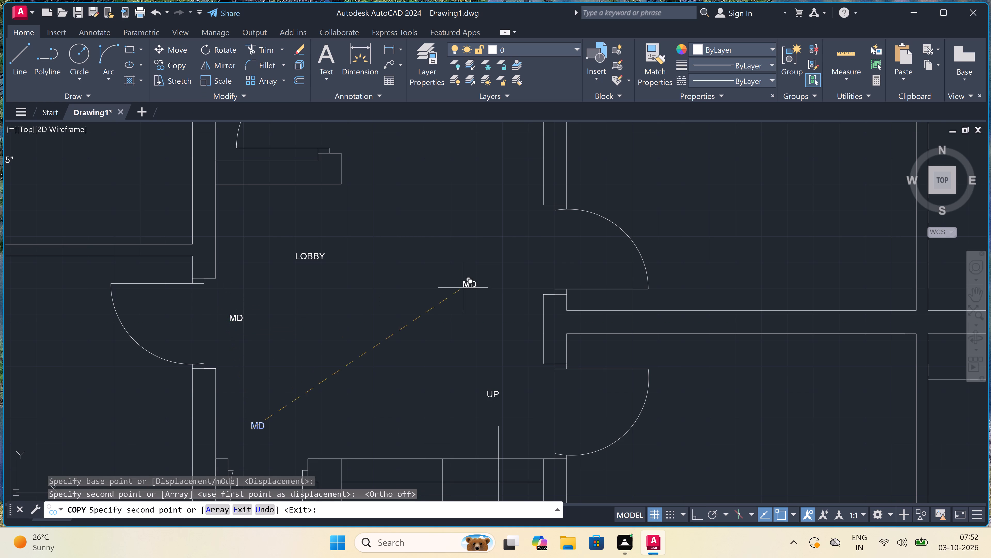
click(531, 254)
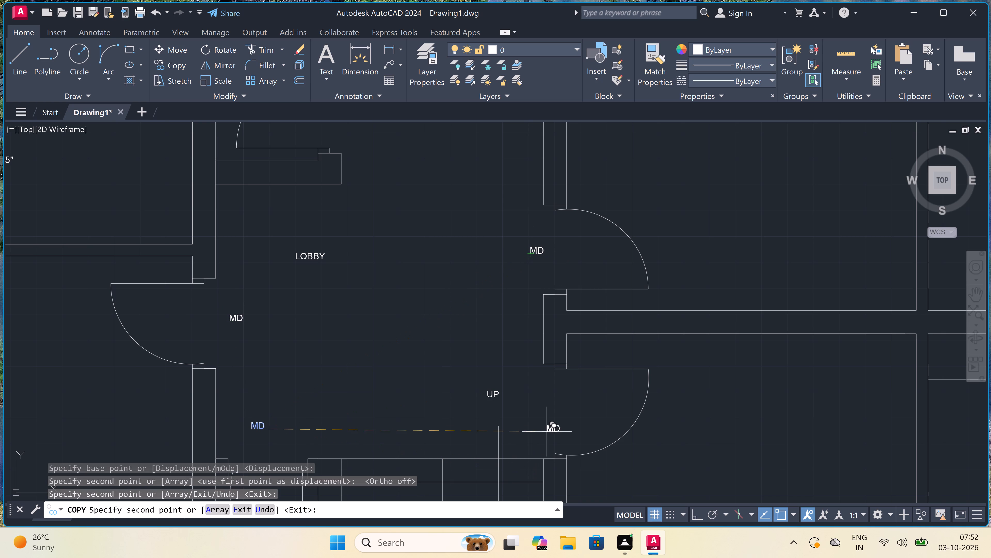
click(544, 423)
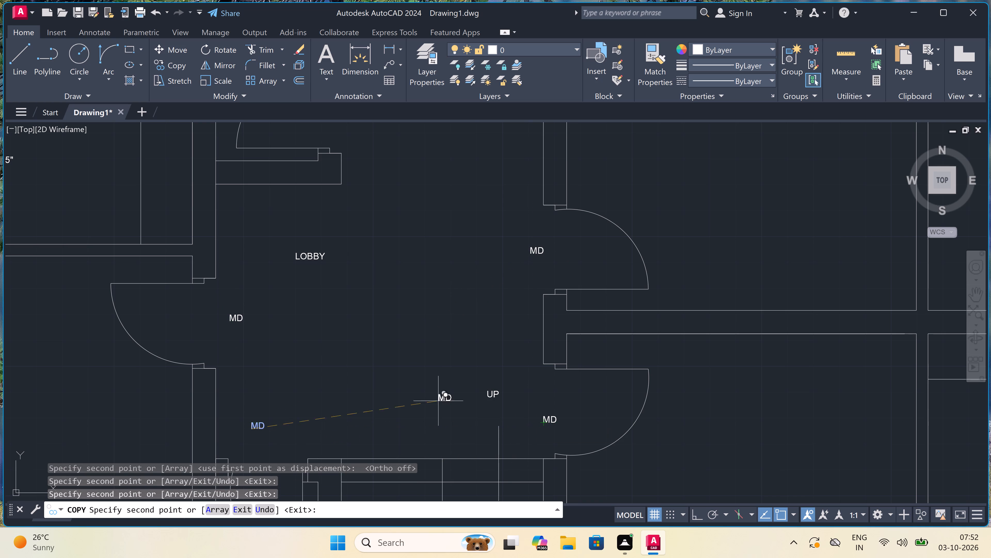
scroll(415, 386, down, 2)
scroll(398, 311, up, 2)
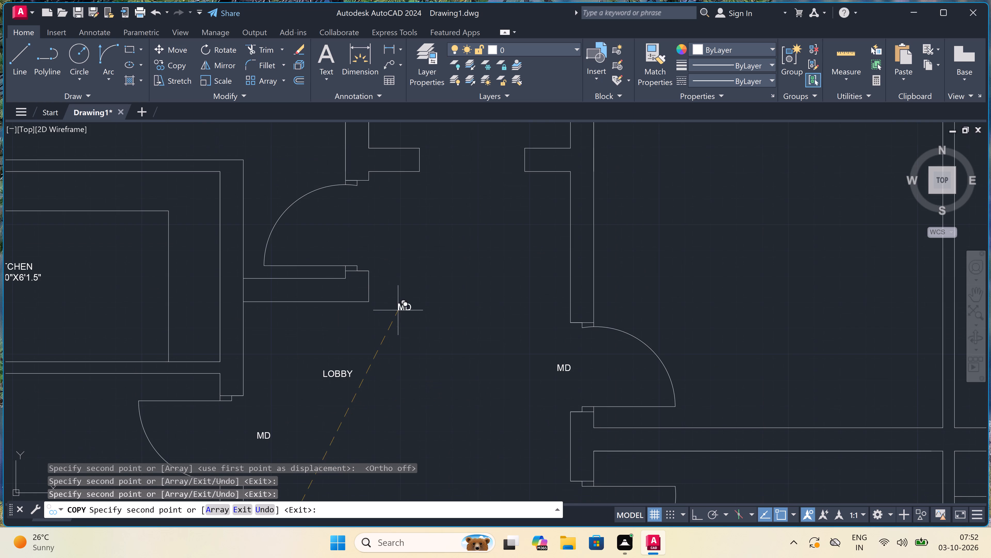
click(368, 227)
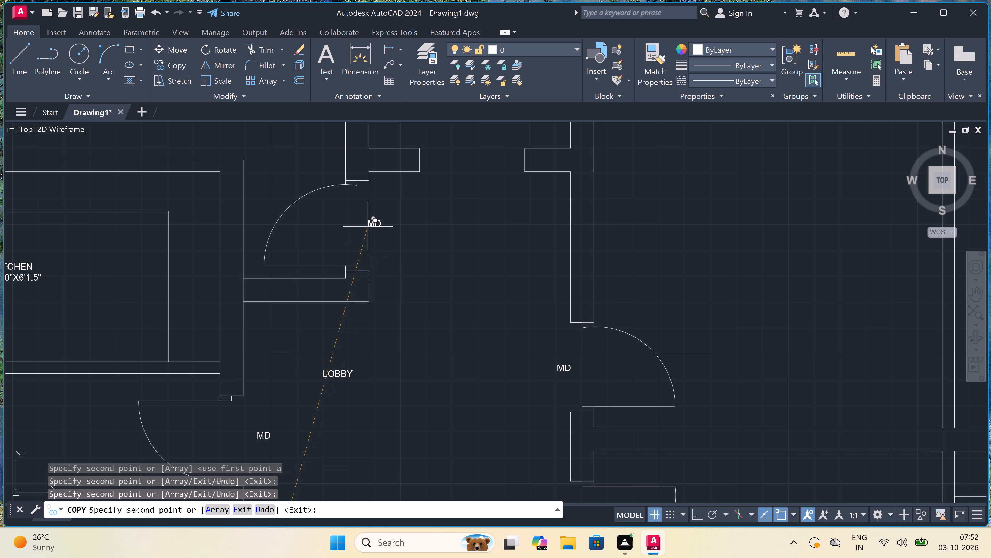
key(Escape)
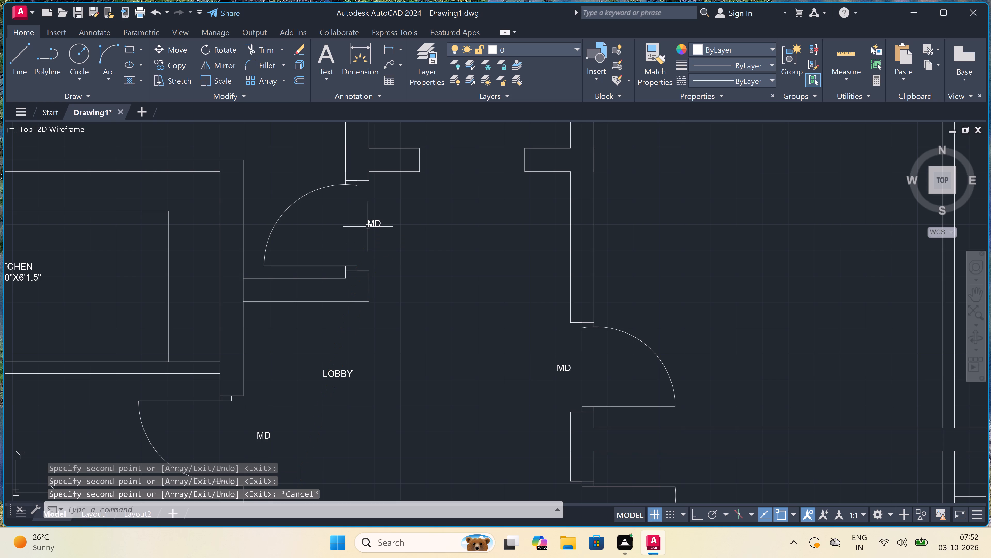
Add the multiline text "BEDROOM" with "11'10.5"X10'6"" below it in the top-left room of the upper right unit, near its lower-left corner.
scroll(369, 227, down, 3)
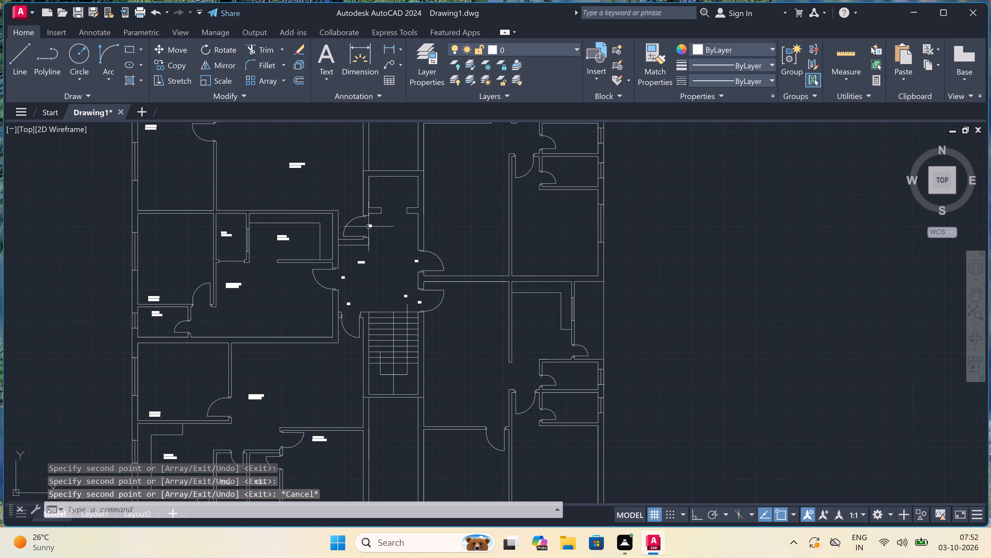
scroll(369, 227, down, 2)
scroll(385, 200, down, 3)
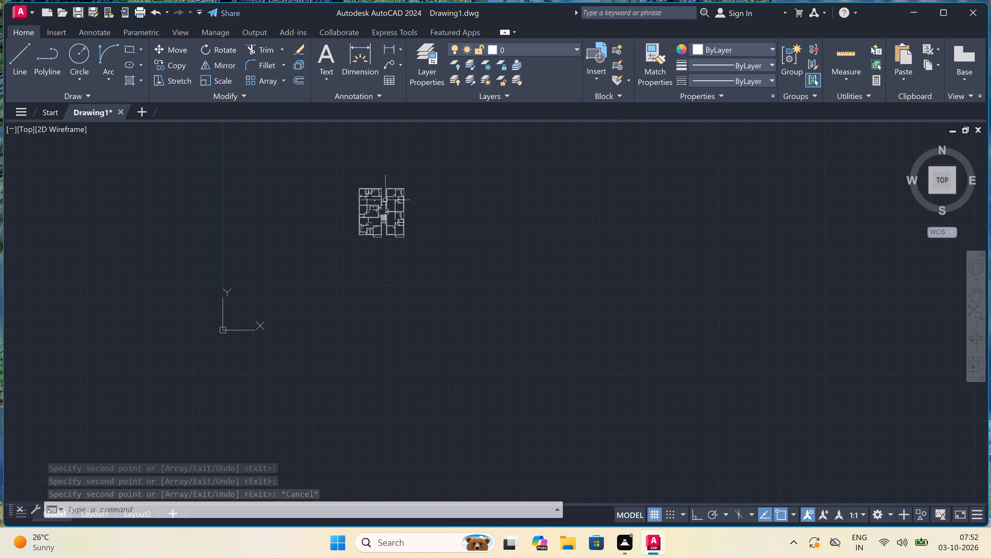
scroll(390, 189, up, 4)
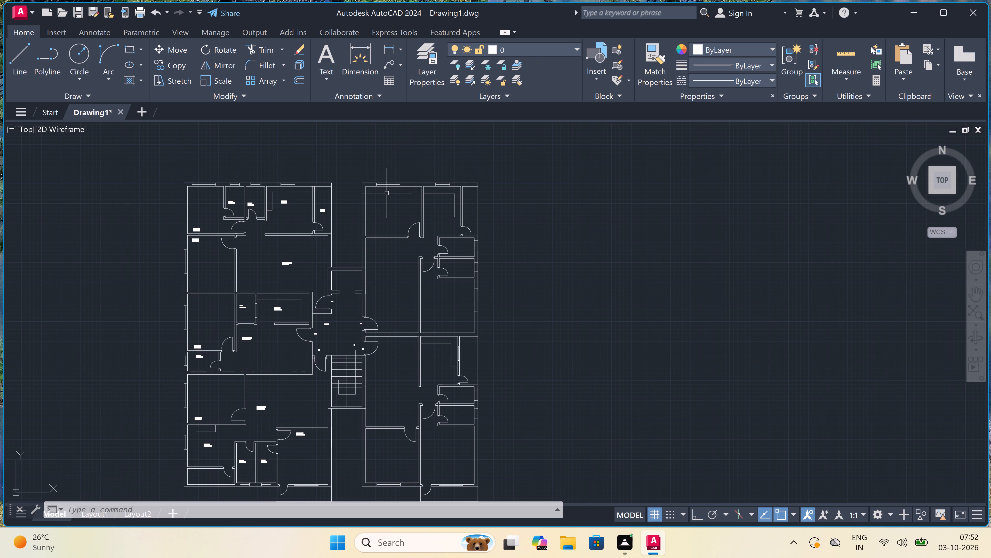
scroll(339, 235, down, 1)
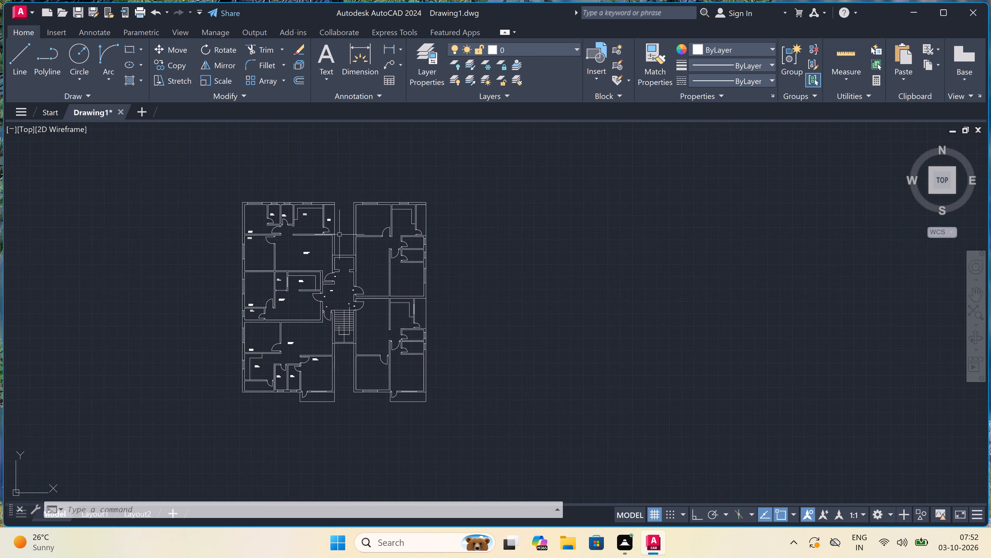
scroll(339, 235, down, 1)
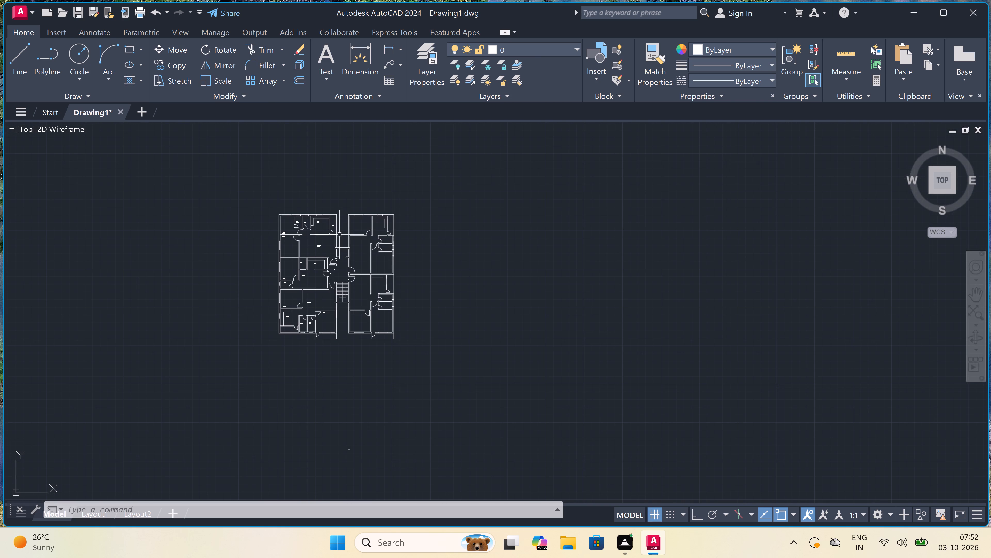
scroll(339, 235, up, 2)
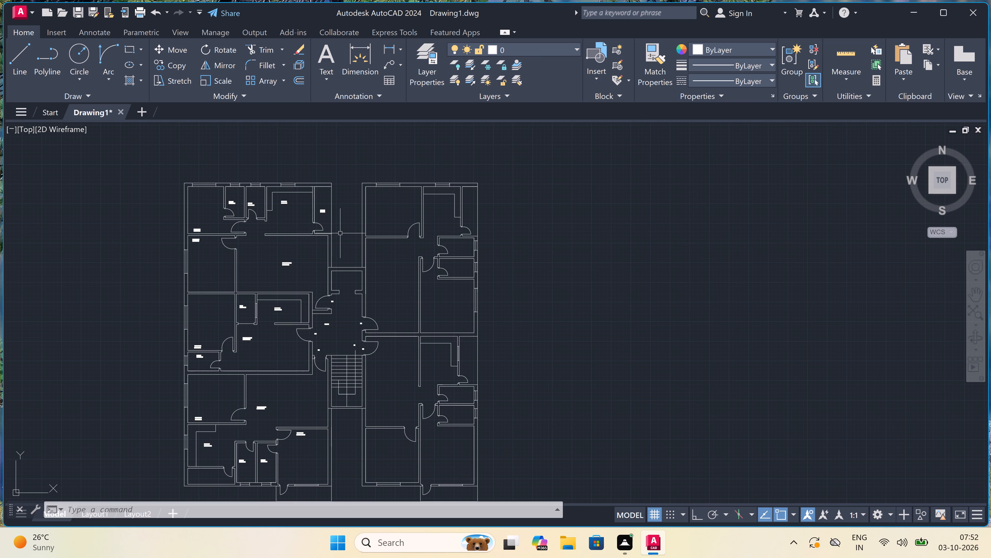
scroll(340, 233, down, 1)
scroll(412, 200, up, 2)
scroll(302, 217, up, 2)
text(MT)
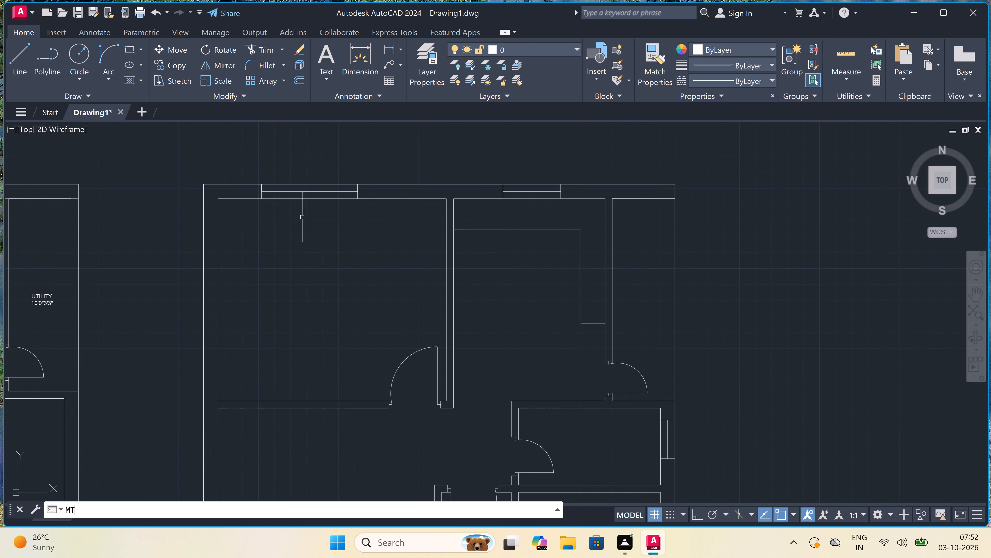
key(space)
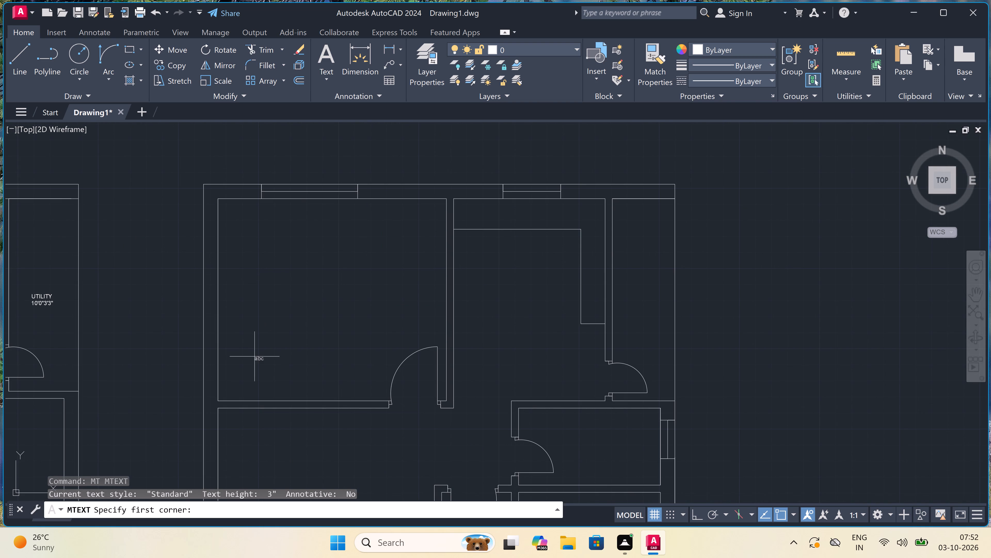
scroll(236, 383, up, 1)
click(240, 368)
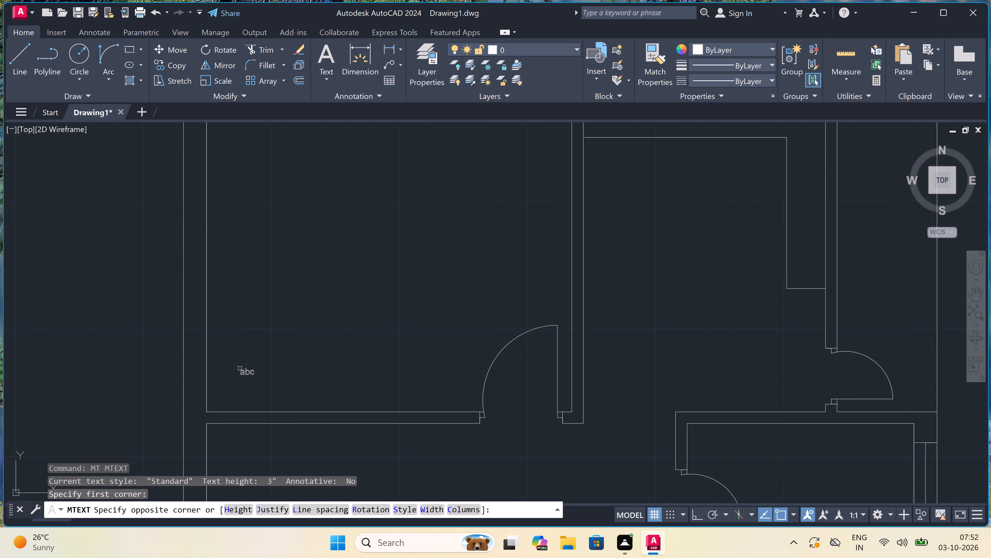
drag(630, 379, 633, 379)
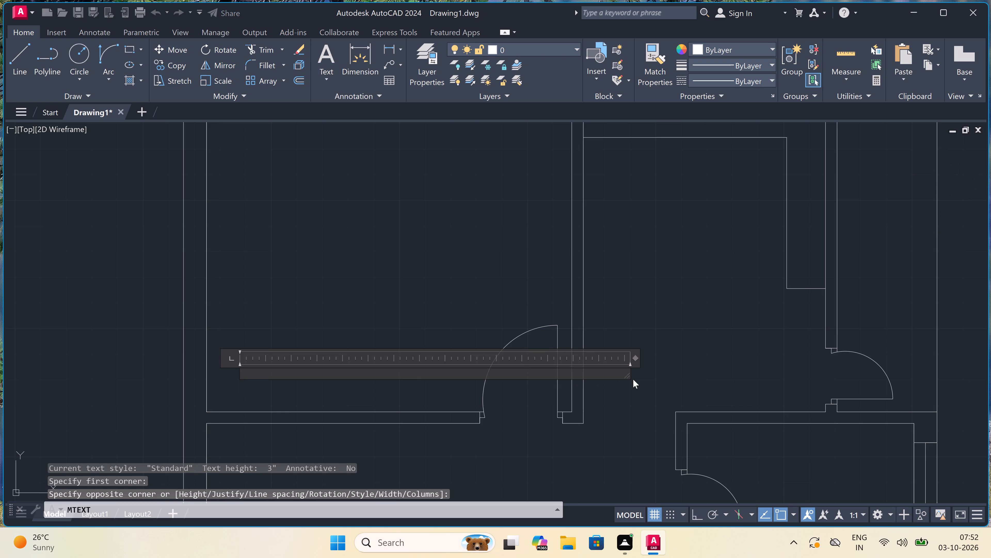
text(BEDROO)
key(m)
key(Return)
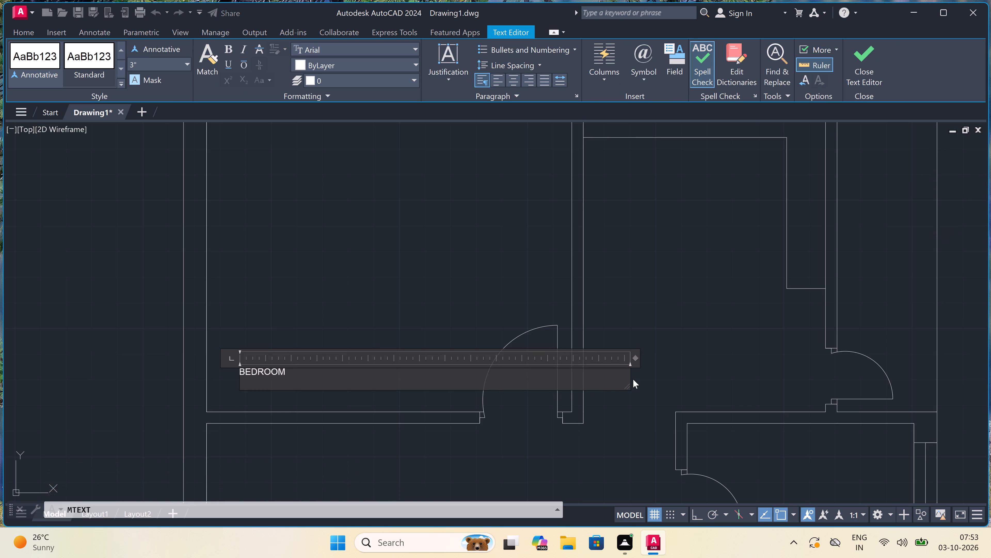
text(11)
text('1)
text(0.5)
text("X)
text(10')
key(6)
key(shift+quotedbl)
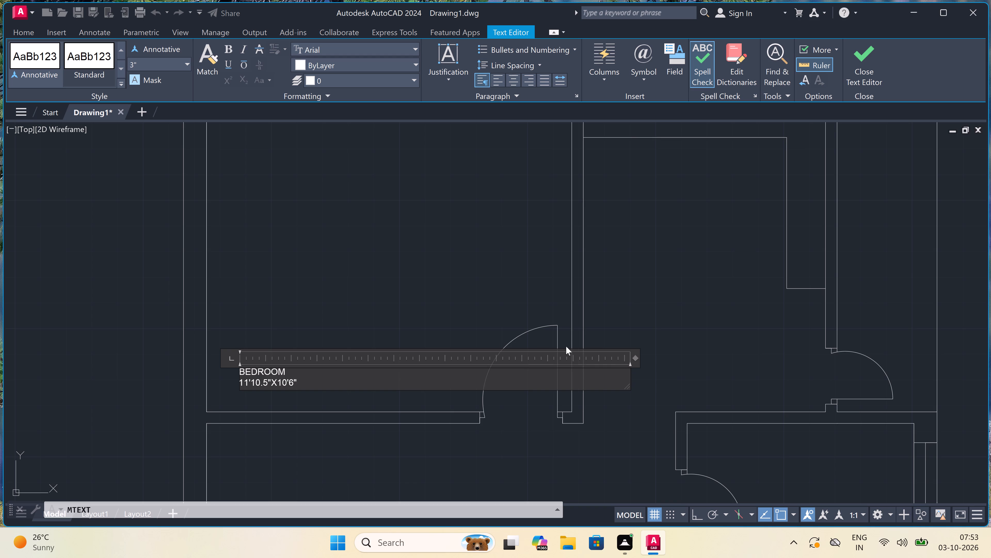
click(336, 275)
Add the multiline text "KITCHEN" with "7'10.5"X10'3"" below it in the room with the L-shaped counter, upper right unit.
scroll(336, 275, down, 4)
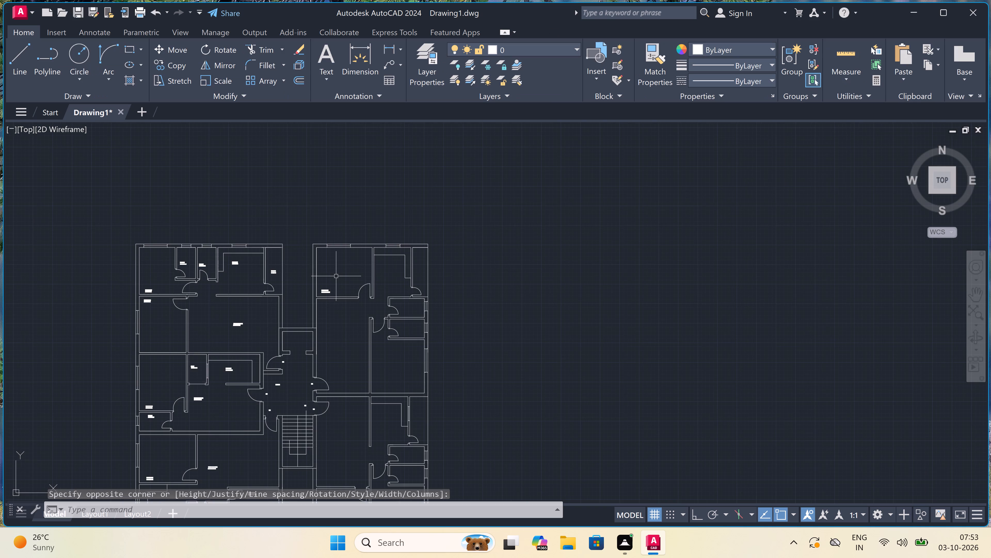
scroll(336, 276, down, 1)
scroll(385, 268, up, 2)
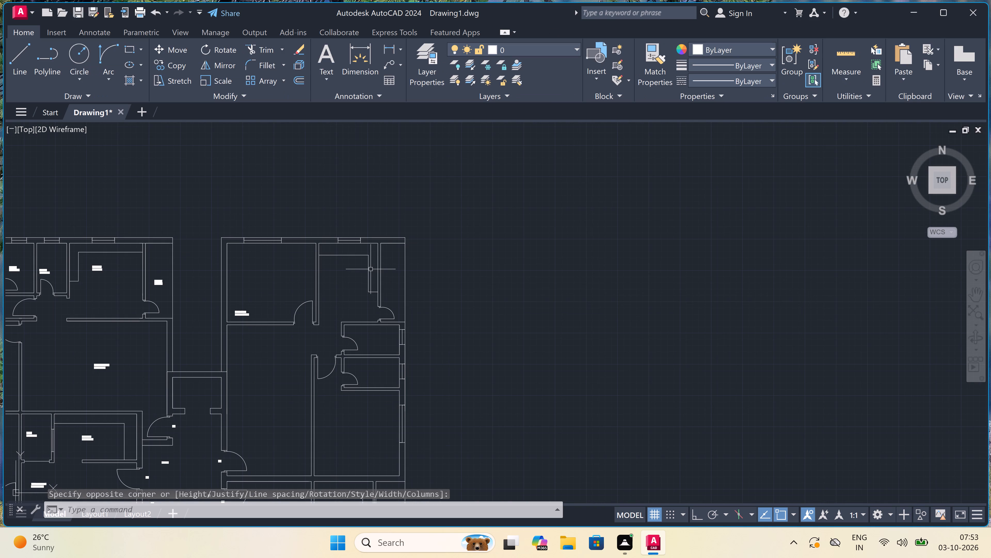
scroll(348, 265, up, 3)
key(space)
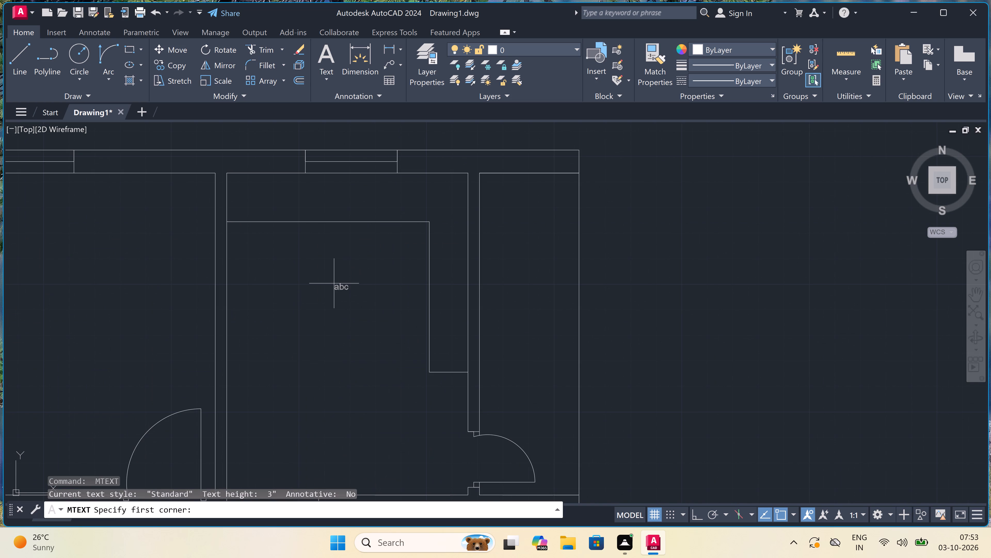
click(265, 296)
click(634, 308)
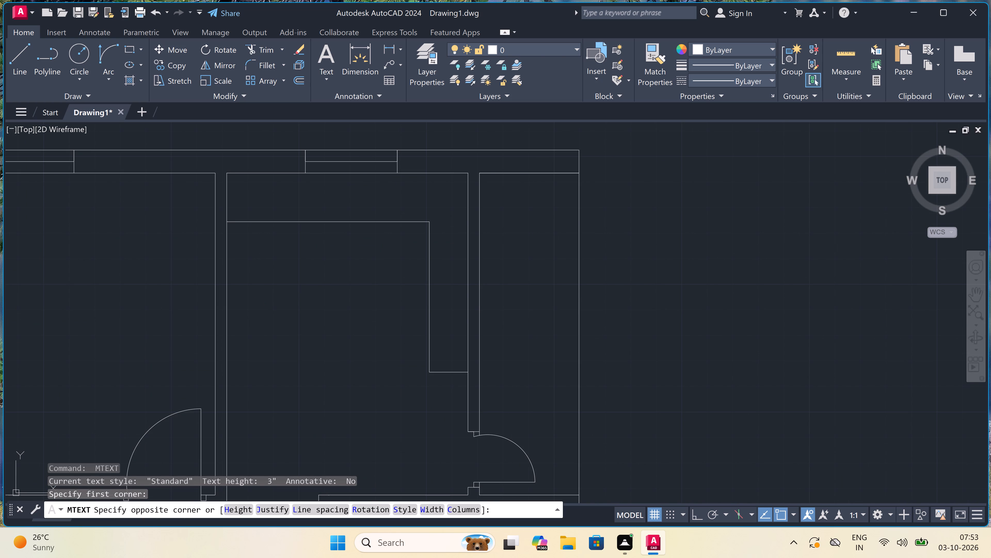
text(KITCHEN)
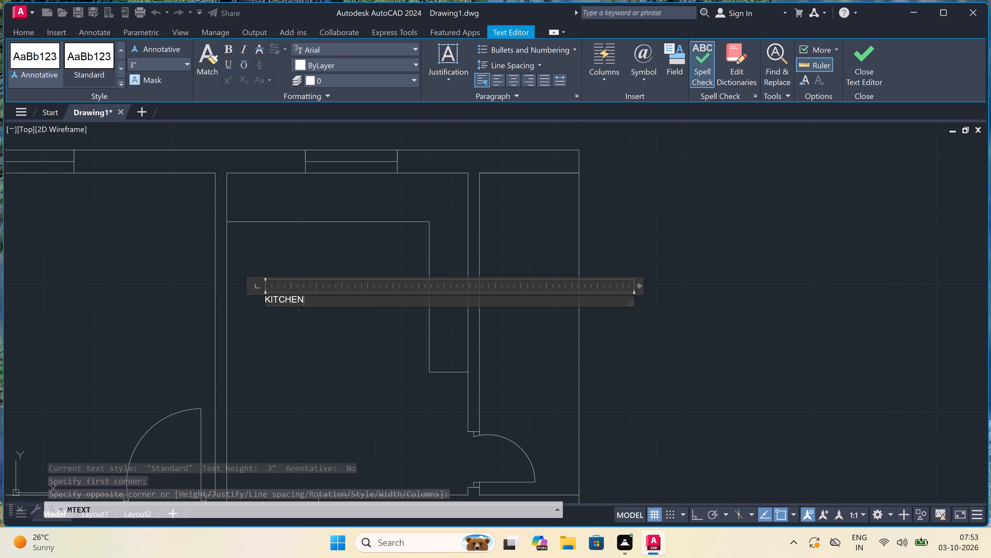
key(Return)
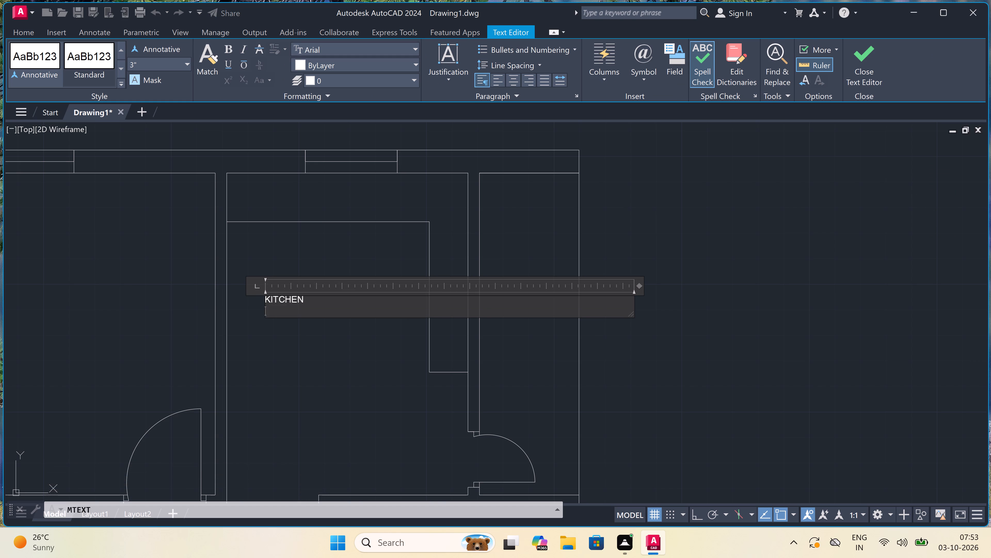
key(7)
key(apostrophe)
key(1)
key(0)
text(.5)
text("X)
text(10')
key(3)
key(shift+quotedbl)
double_click(352, 346)
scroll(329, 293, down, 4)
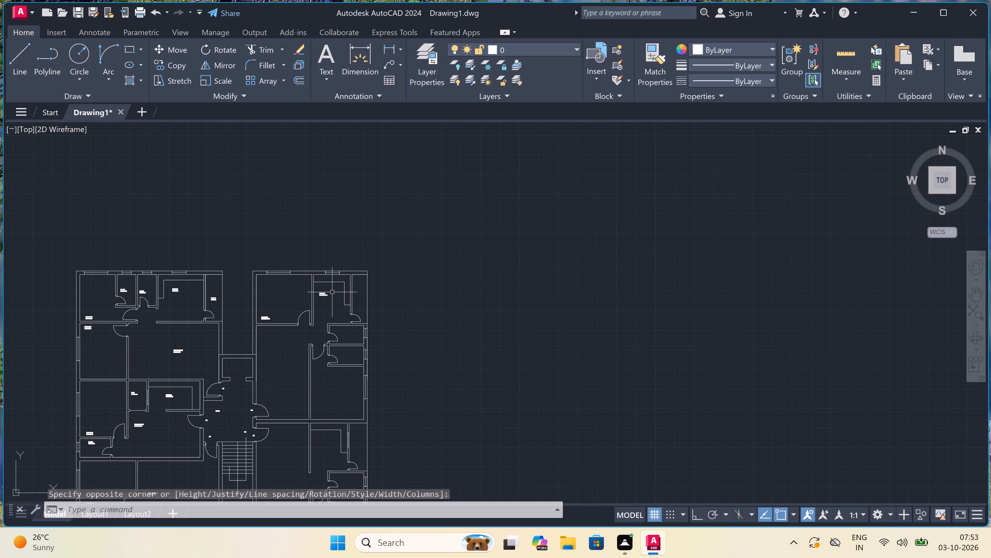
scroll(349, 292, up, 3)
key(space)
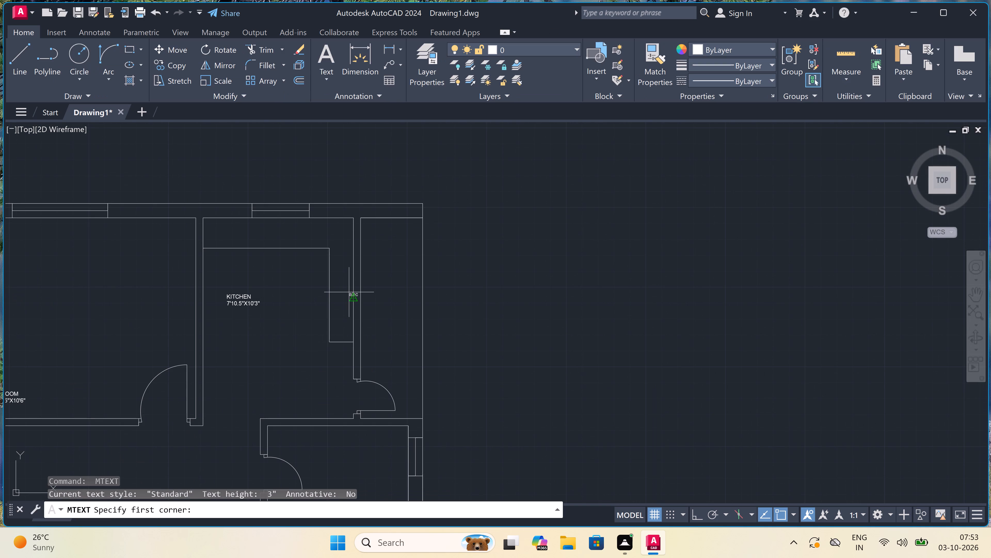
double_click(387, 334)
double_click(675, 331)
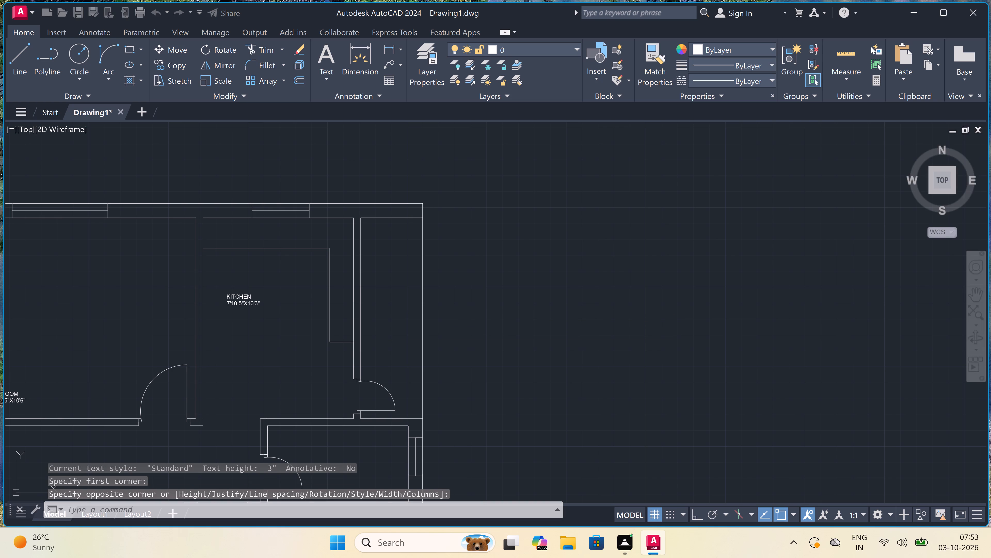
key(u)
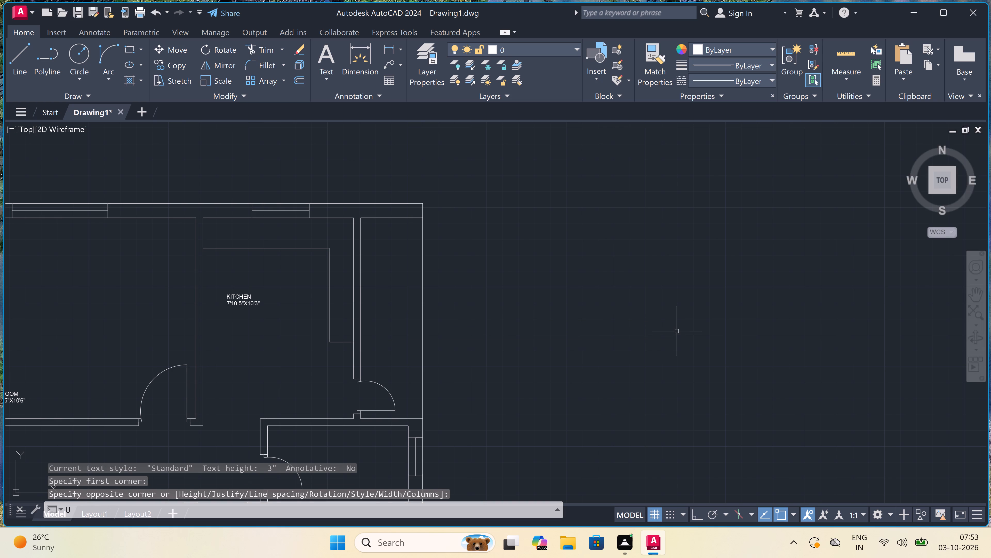
Add the multiline text "UTILITY" with "10'3"X3'3"" below it in the narrow room beside the kitchen of the upper right unit.
text(MT)
key(space)
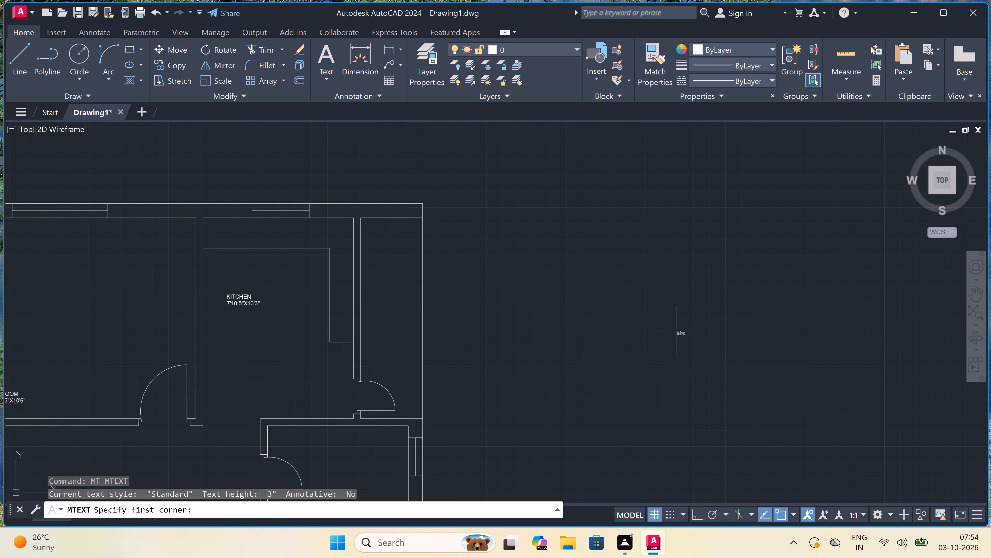
drag(375, 345, 381, 345)
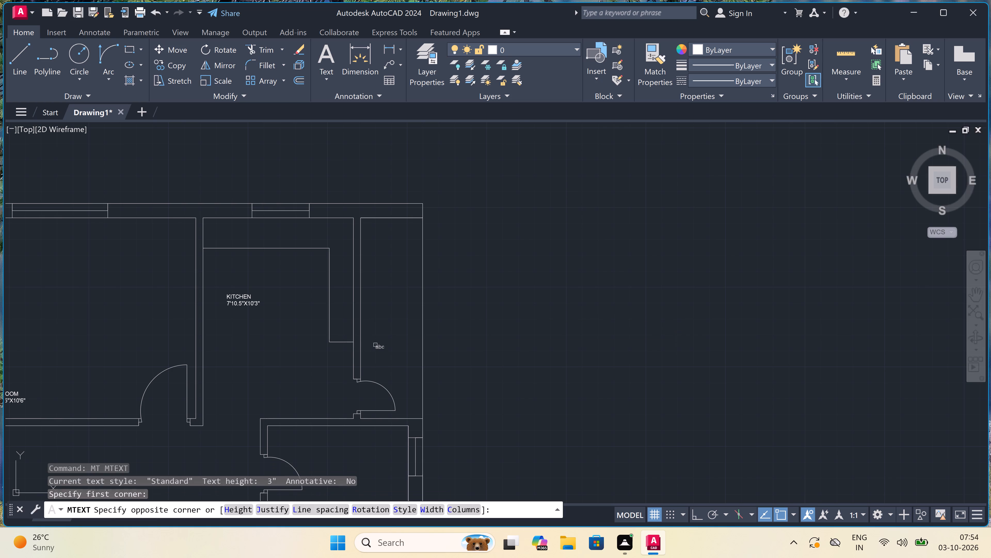
drag(381, 345, 378, 345)
click(668, 338)
scroll(401, 349, up, 2)
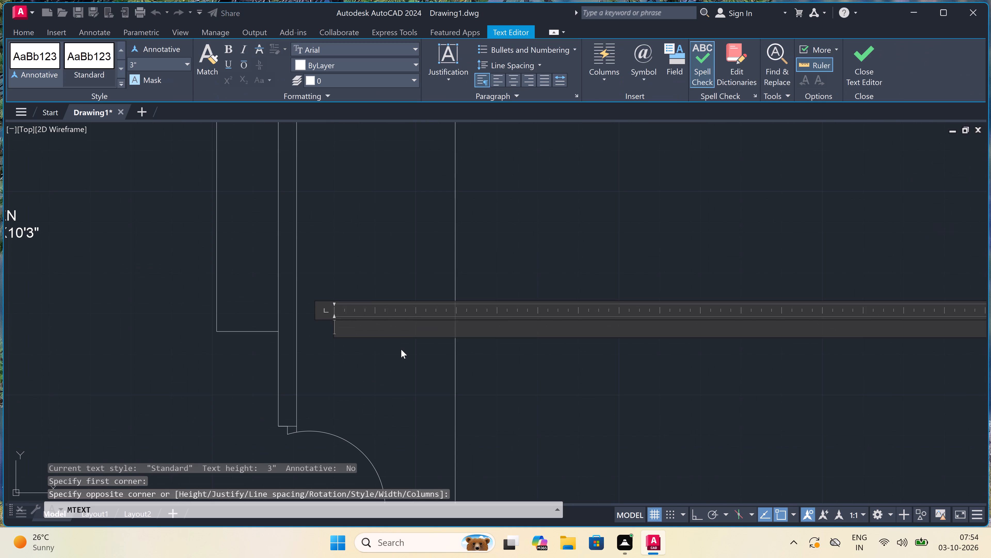
text(UTILITY)
key(Return)
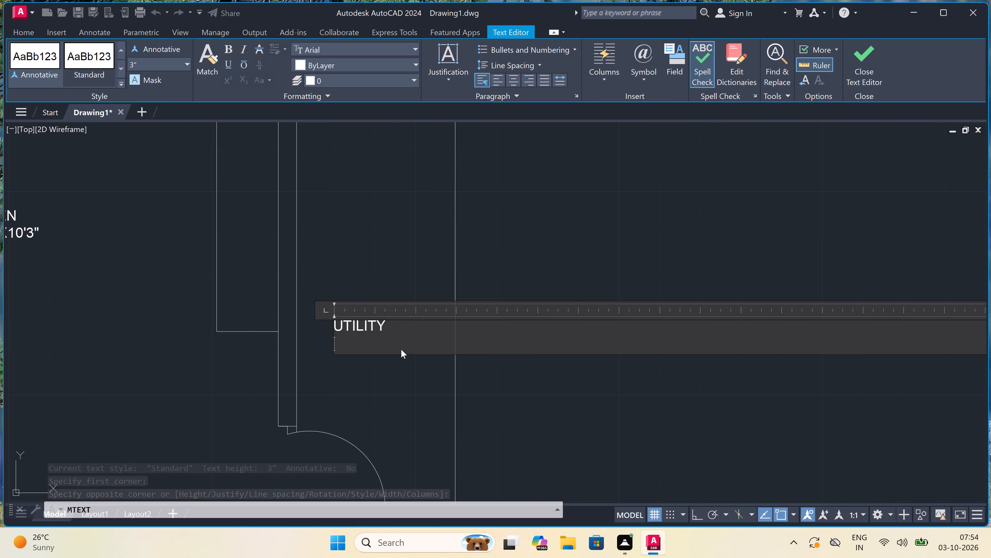
key(1)
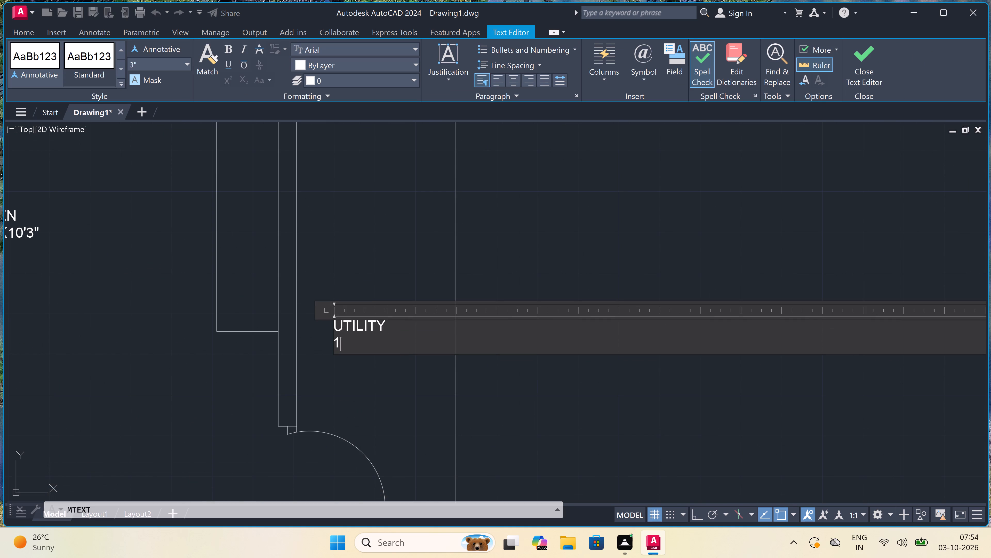
text(0'3)
key(shift+quotedbl)
key(x)
key(3)
key(apostrophe)
key(3)
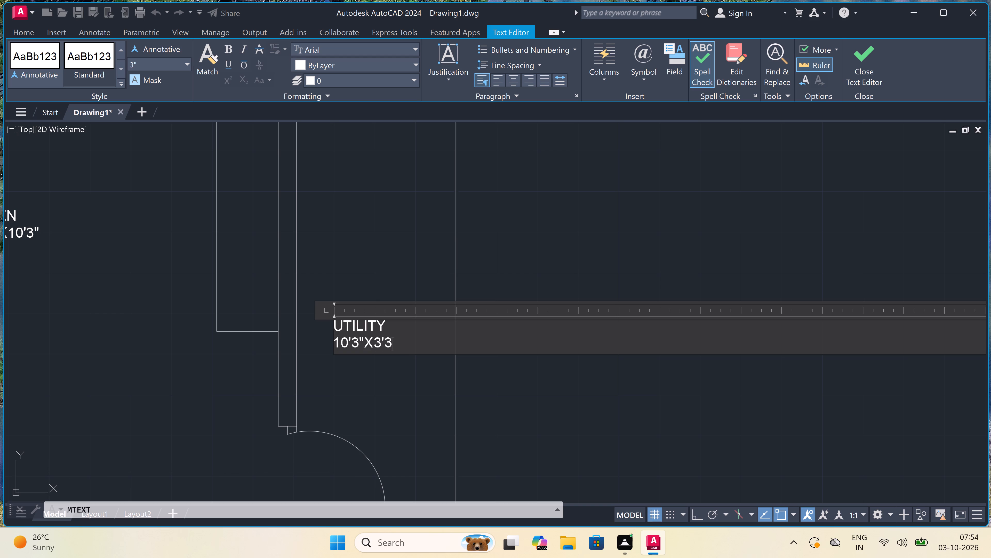
key(shift+quotedbl)
click(351, 253)
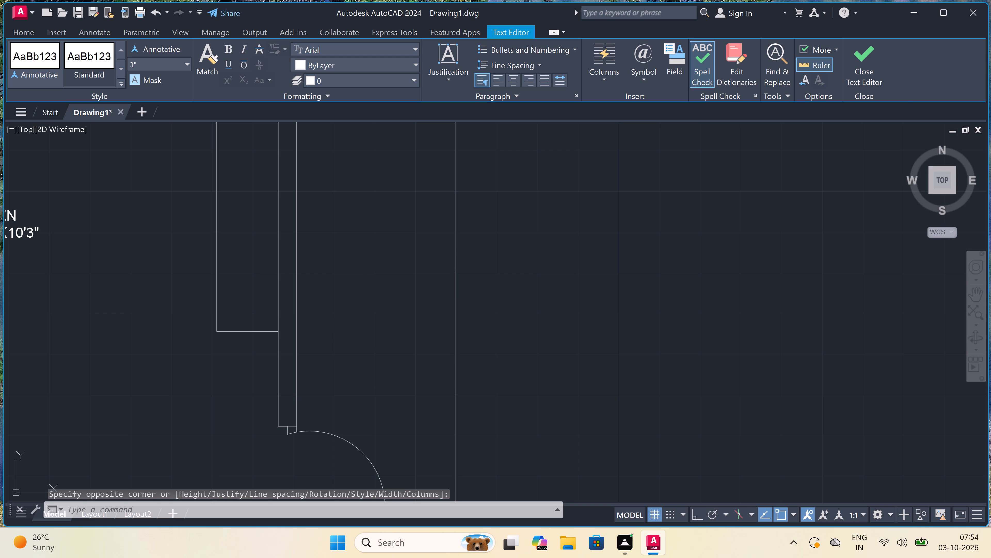
Add the multiline text "TOILET" with "7'4.5"X4'0"" below it in the small room directly below the kitchen and utility.
scroll(351, 253, down, 7)
scroll(325, 282, up, 4)
key(space)
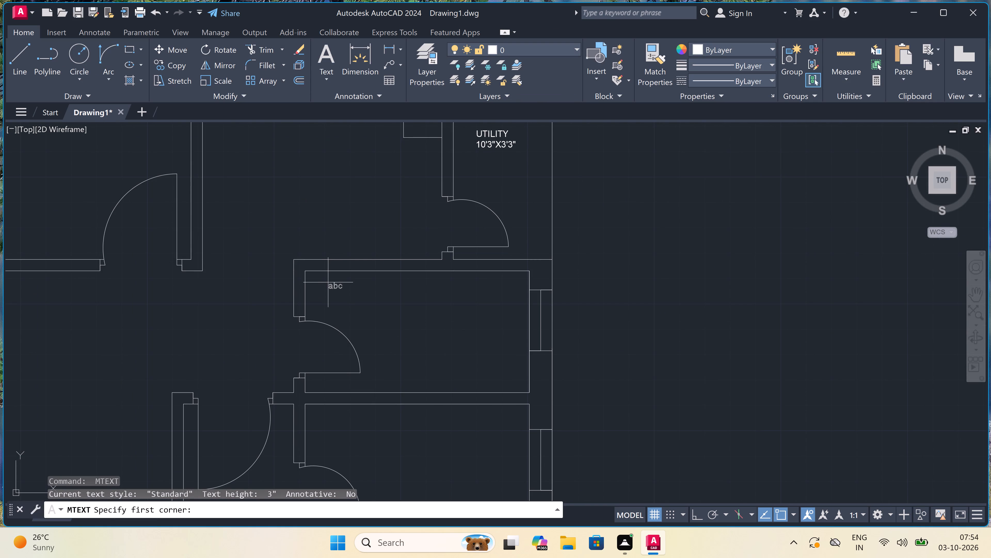
scroll(360, 315, up, 1)
click(361, 302)
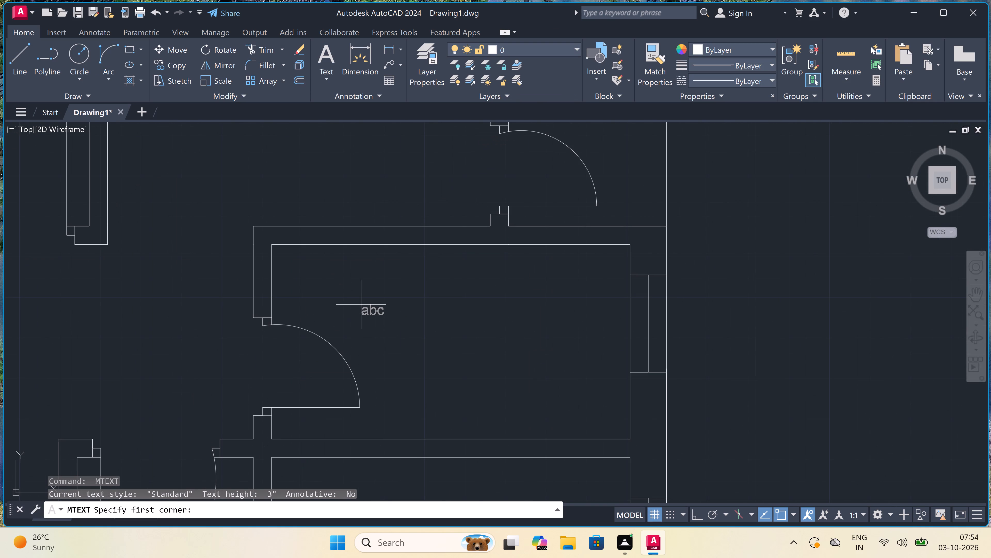
click(587, 311)
text(TOILET)
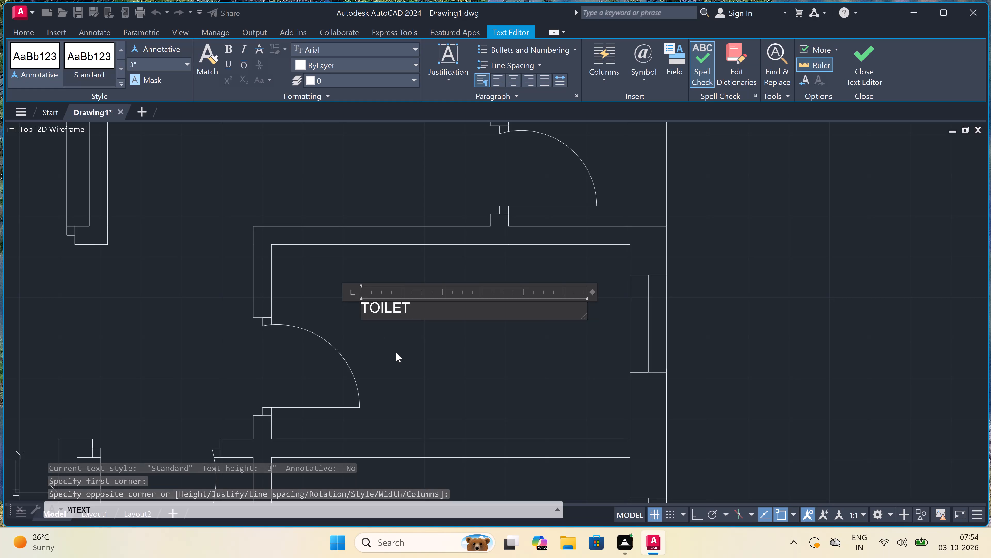
key(Return)
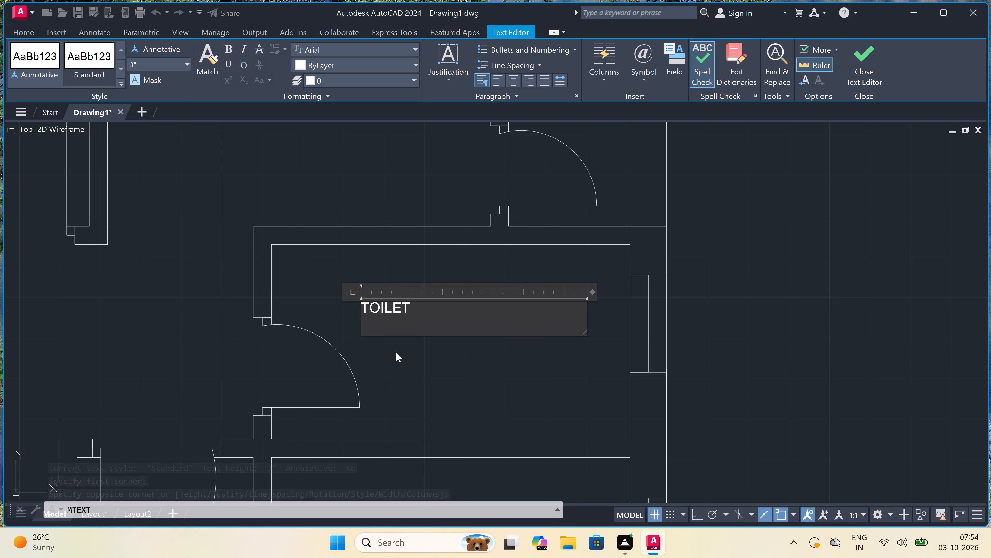
text(7')
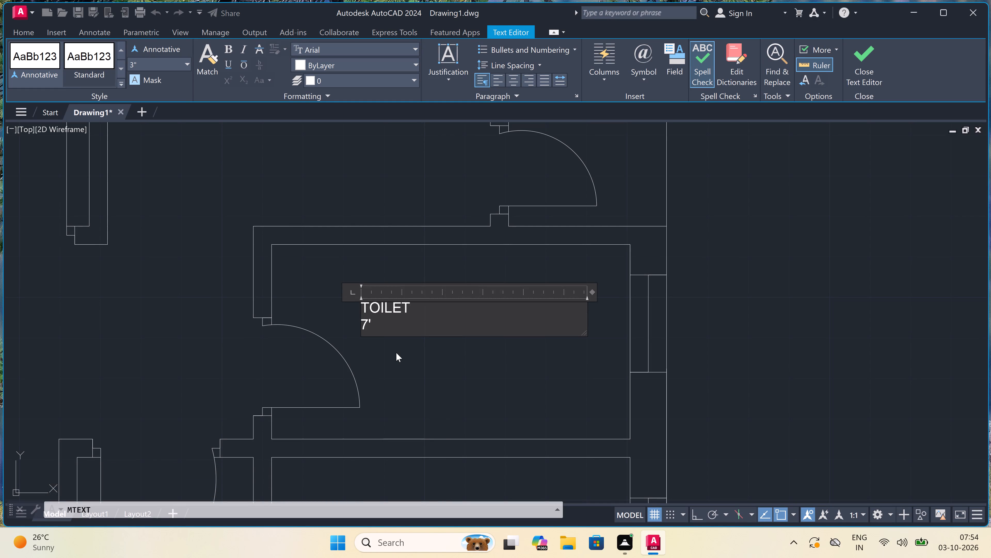
key(4)
text(.5)
key(shift+quotedbl)
key(x)
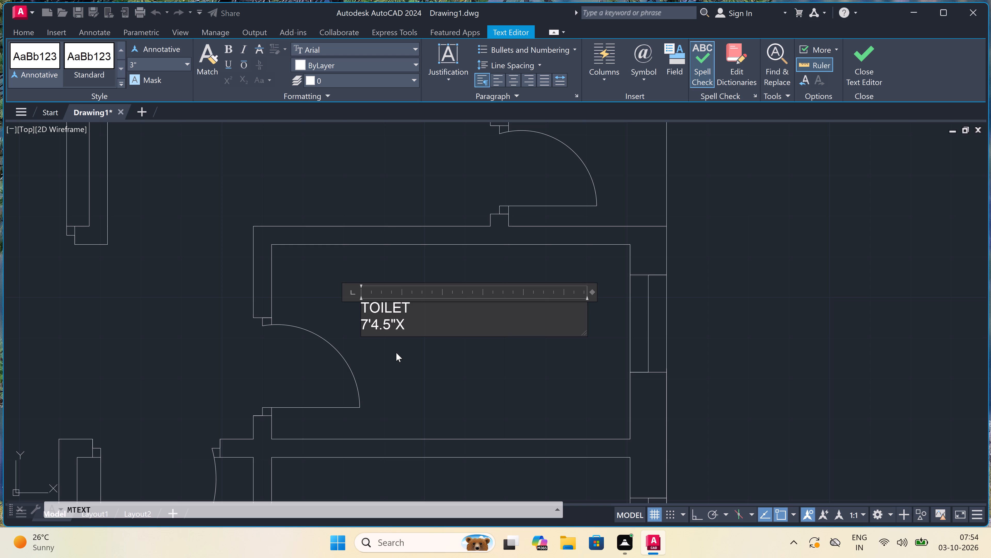
text(4'0")
double_click(396, 353)
Add the multiline text "TOILET" with "7'4.5"X4'0"" below it in the second small toilet room, directly below the first toilet of the upper right unit.
scroll(391, 315, down, 4)
scroll(393, 342, up, 4)
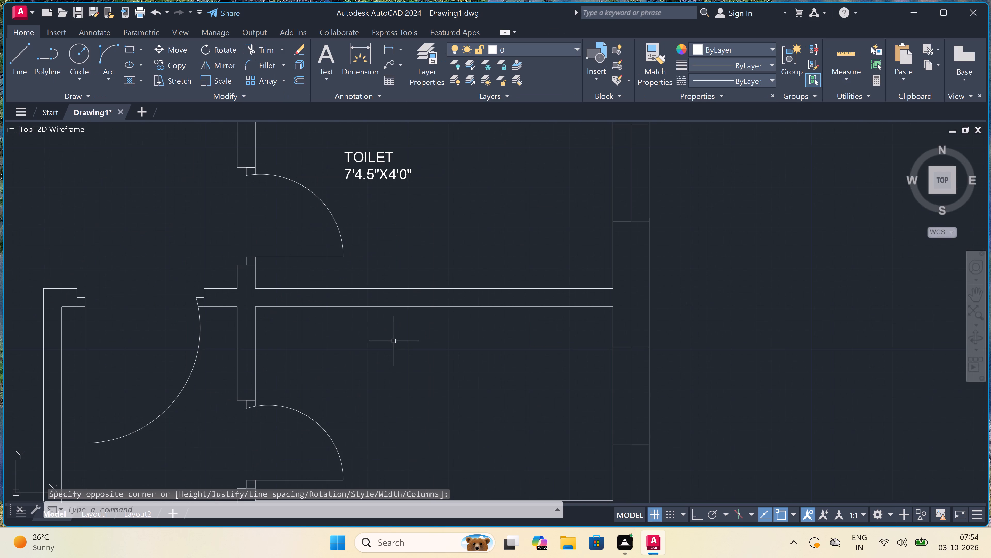
key(space)
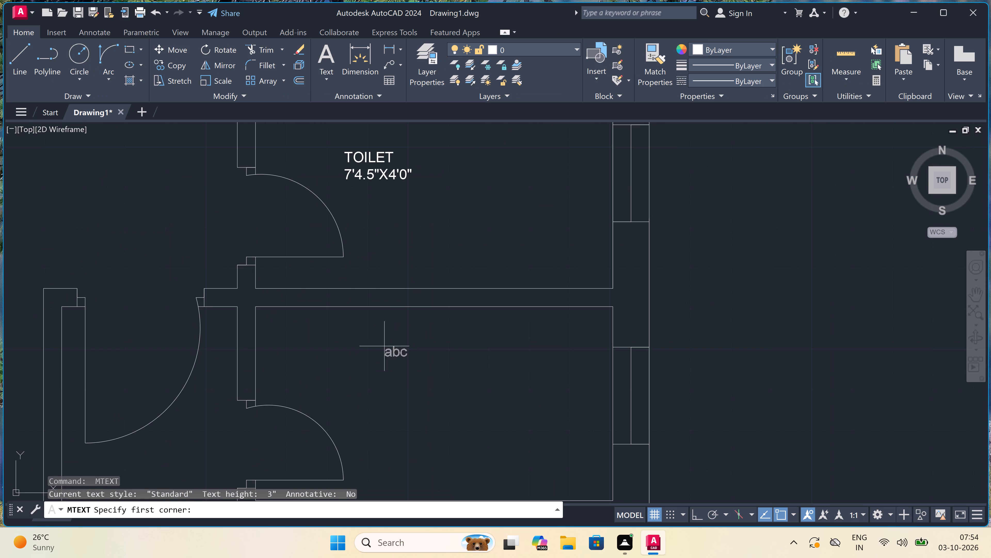
drag(333, 355, 339, 355)
click(558, 351)
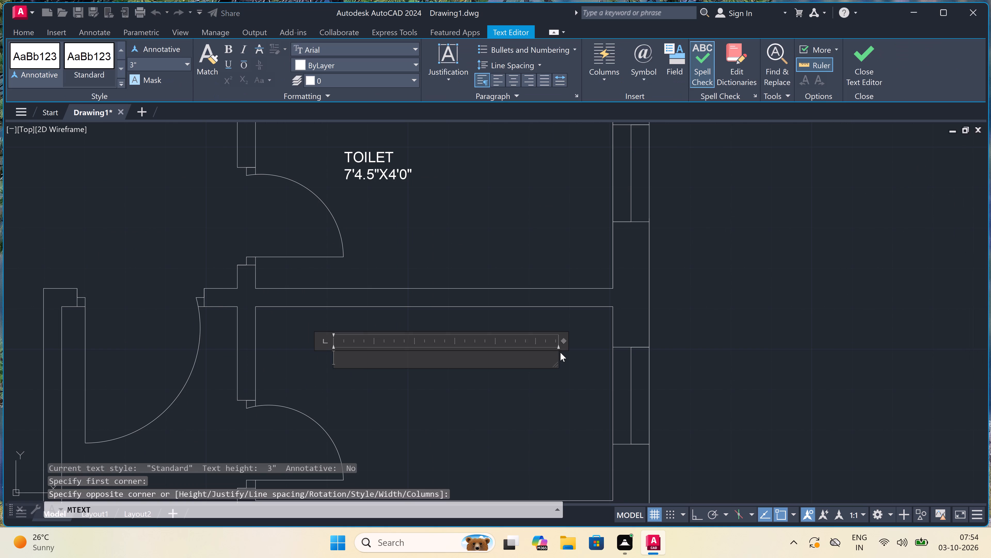
text(TOILET)
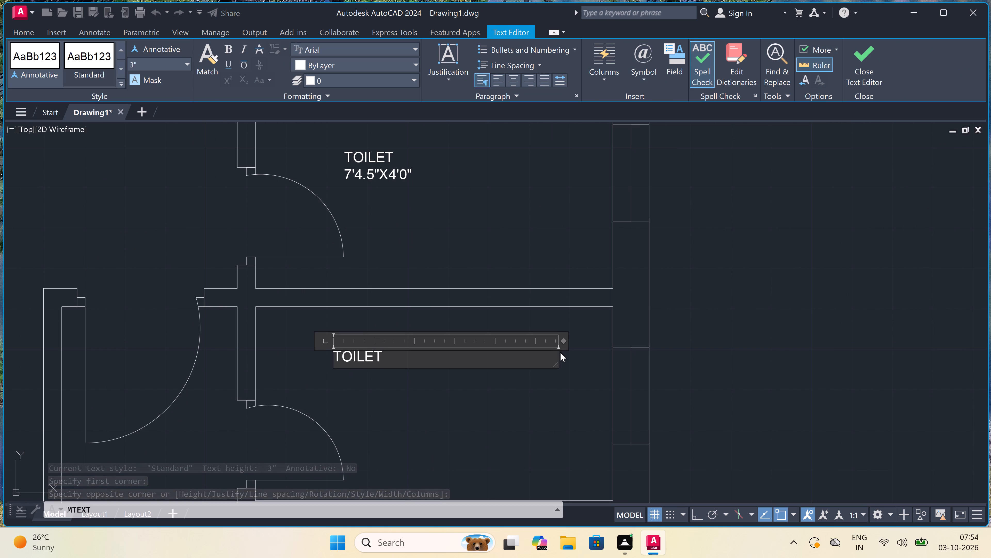
key(Return)
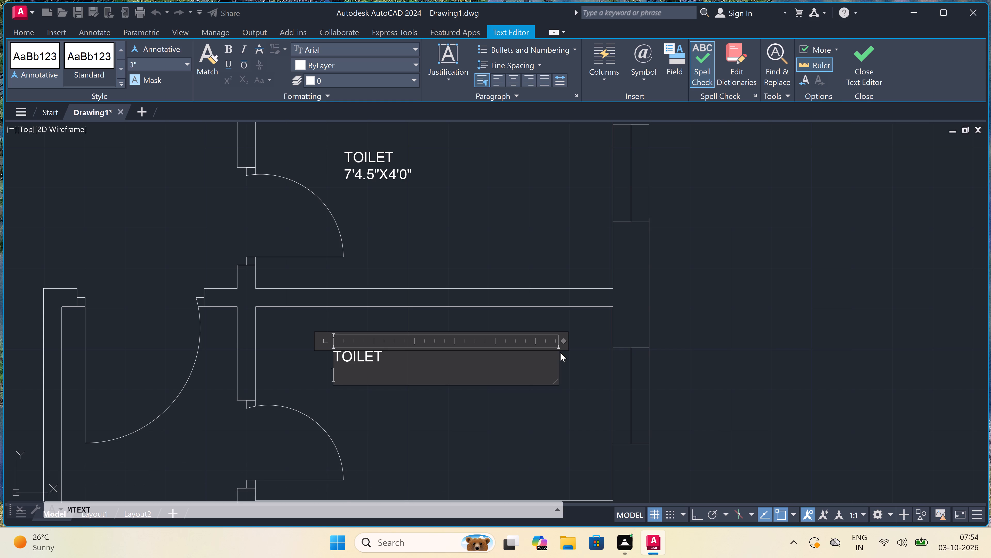
text(7')
key(4)
key(period)
key(5)
text("X)
text(4'0")
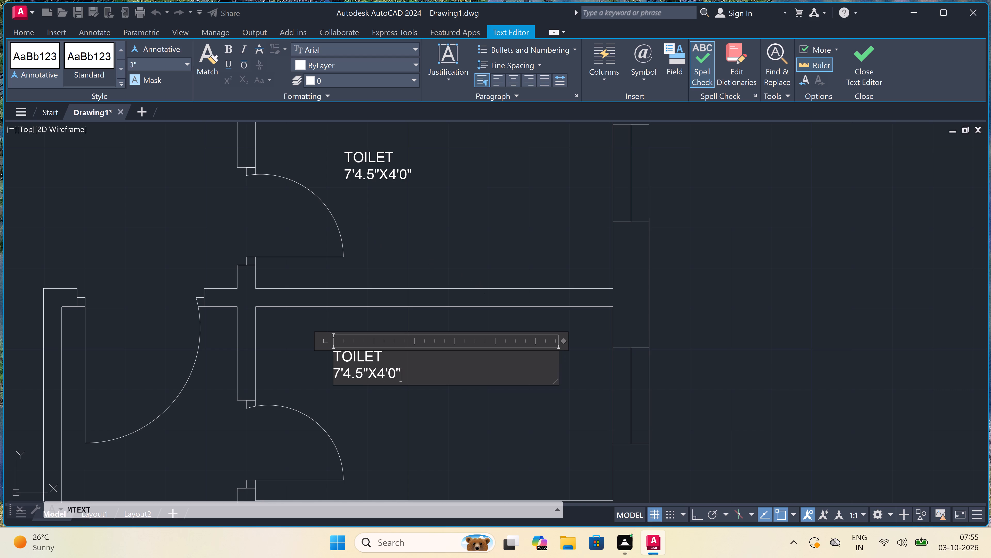
click(374, 240)
Add the multiline text "BEDROOM" with "10'9"X12'0"" below it in the room below the two toilets of the upper right unit.
scroll(374, 240, down, 8)
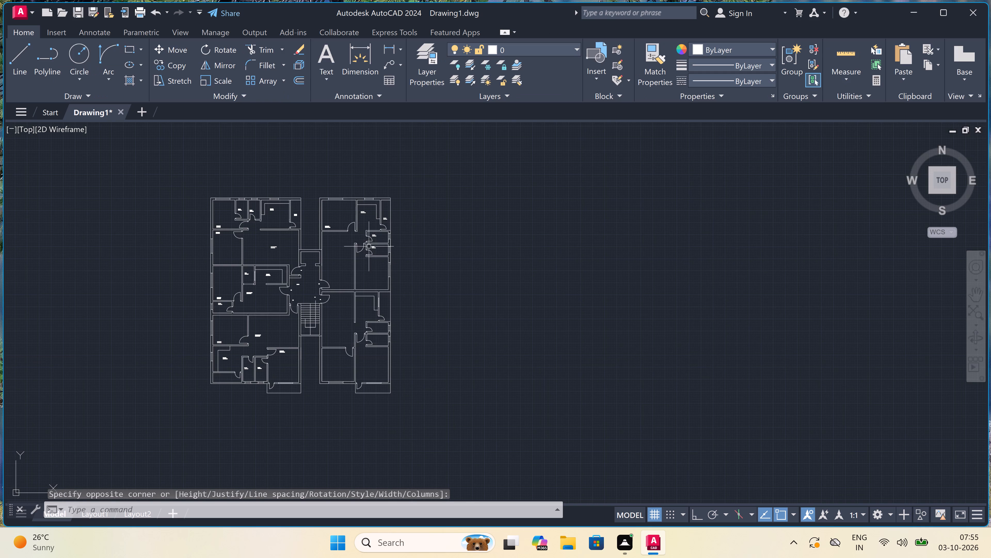
scroll(366, 267, up, 4)
key(space)
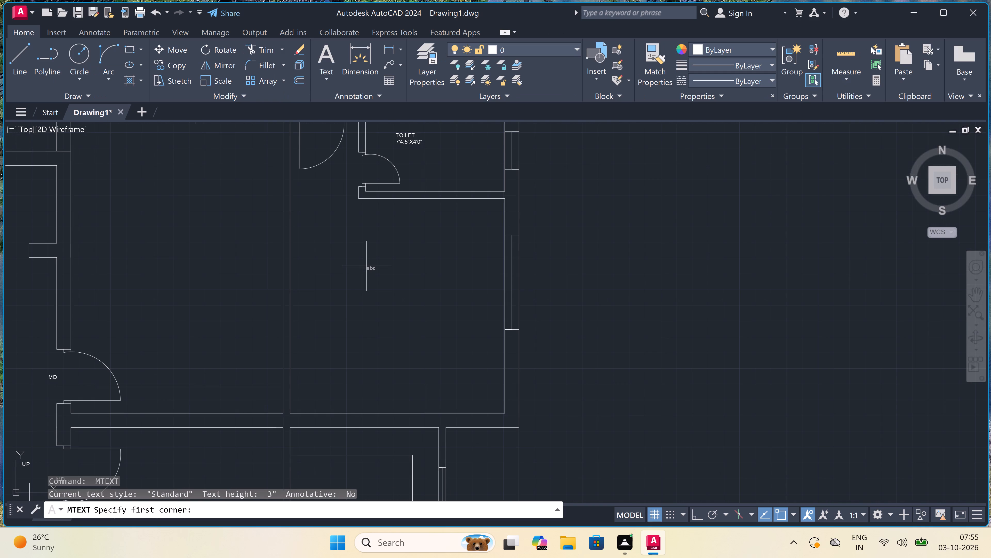
scroll(385, 233, up, 1)
drag(361, 218, 368, 218)
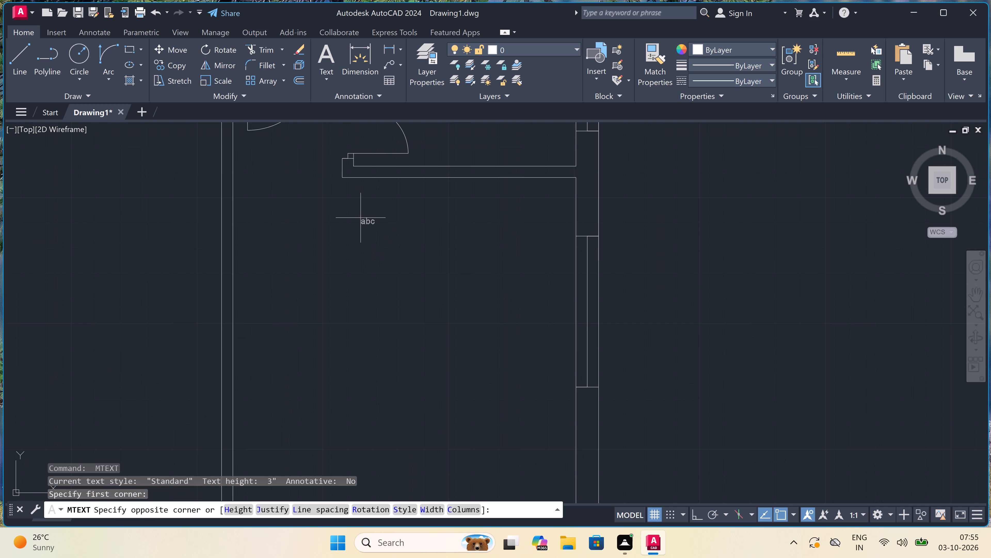
click(823, 231)
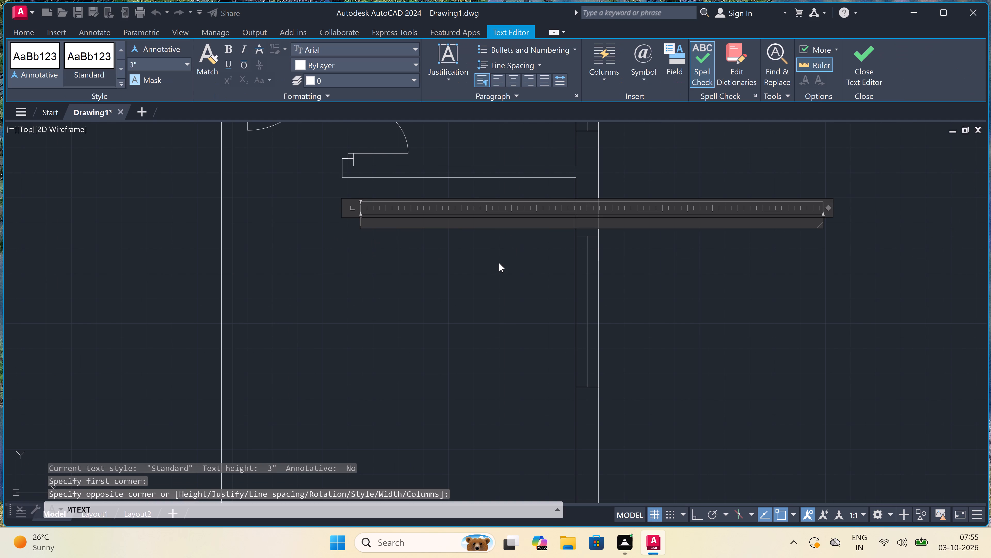
scroll(449, 245, up, 2)
scroll(449, 245, down, 1)
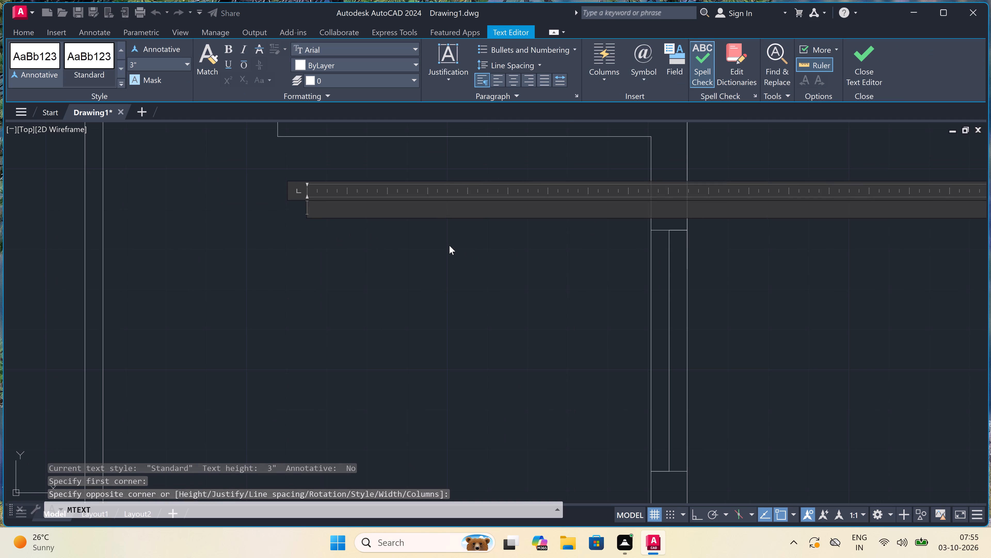
text(BEDROOM)
key(Return)
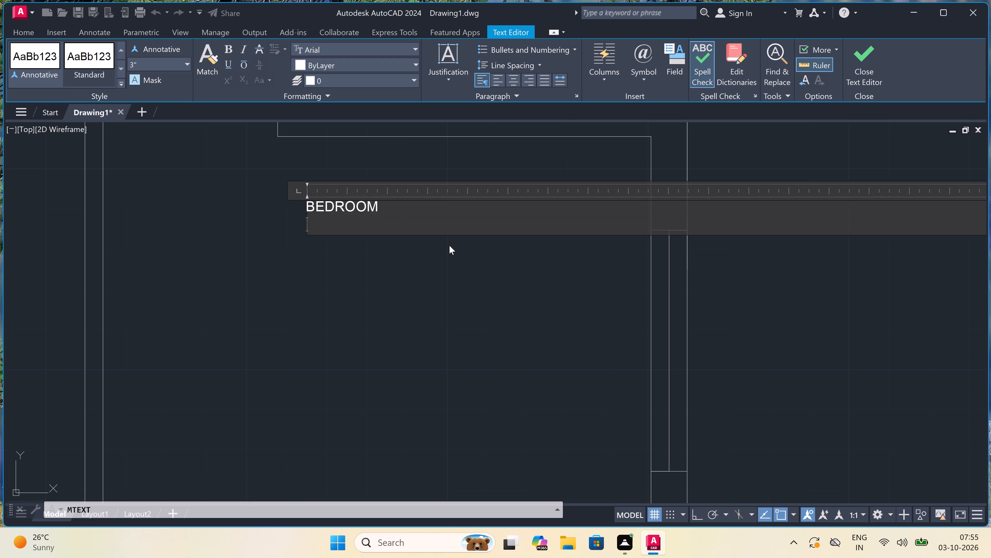
key(1)
text(0'9"X)
text(12)
text('0")
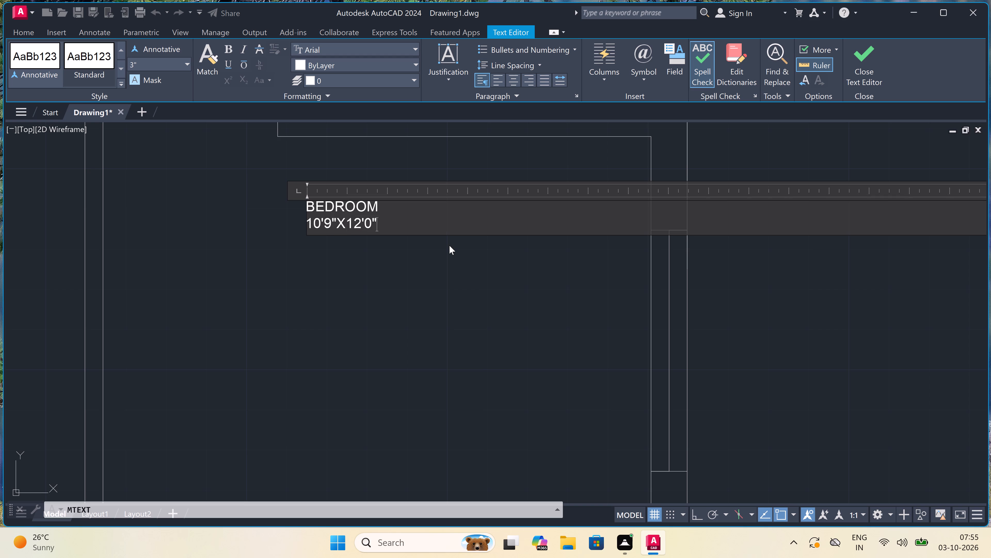
click(402, 266)
Add the multiline text "LIVING\DINING" with "10'10.5"X20'1.5"" below it in the large room between the lobby and the bedroom, upper right unit.
scroll(363, 224, down, 7)
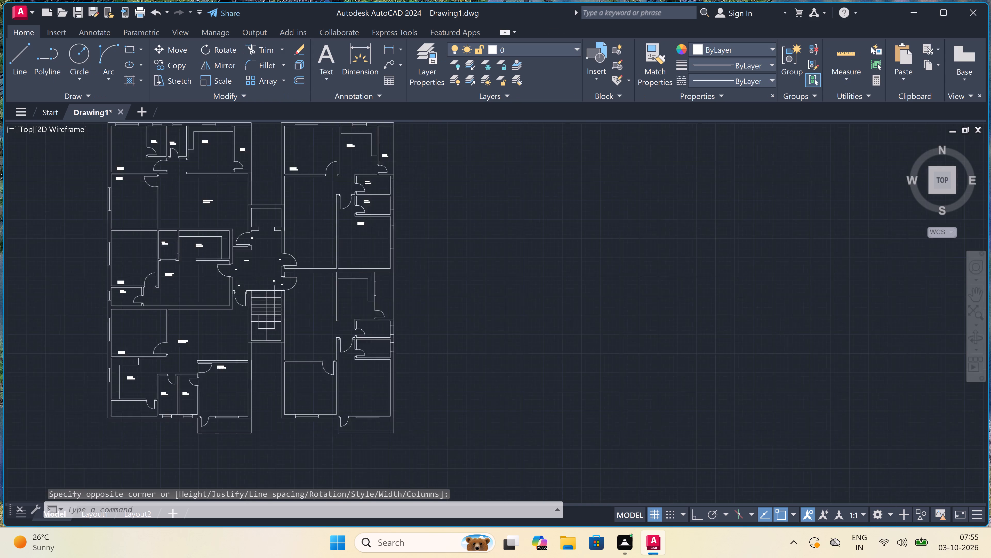
scroll(352, 219, up, 4)
key(space)
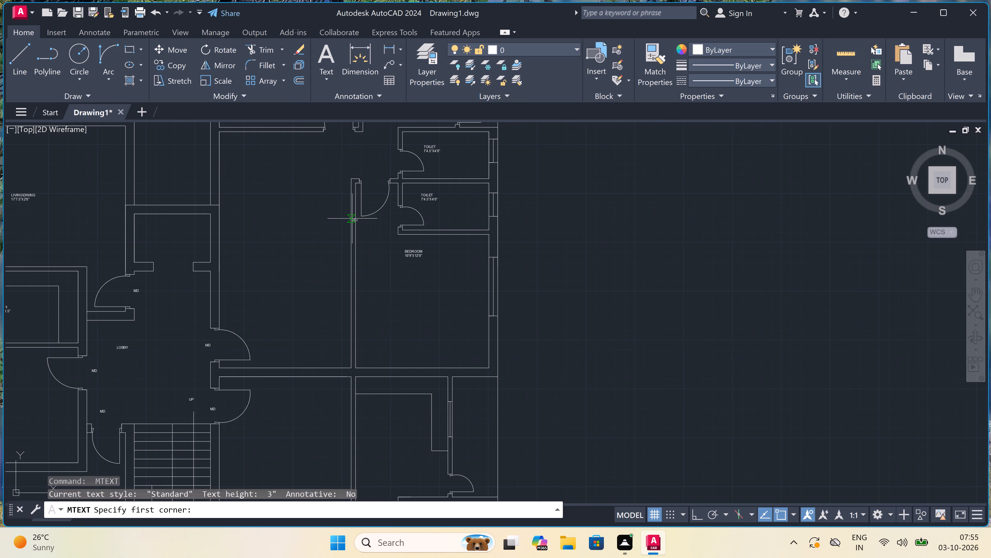
click(241, 236)
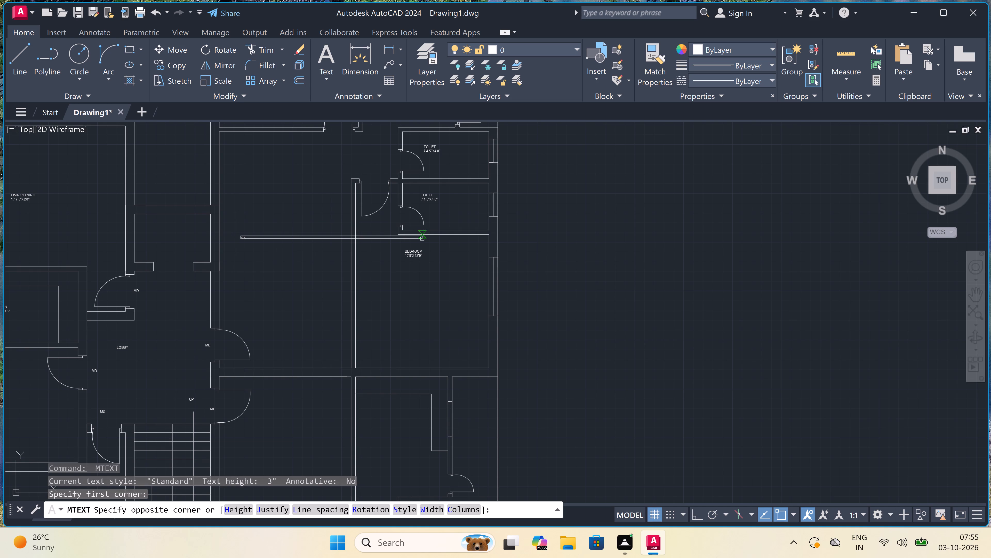
click(422, 236)
scroll(244, 235, up, 2)
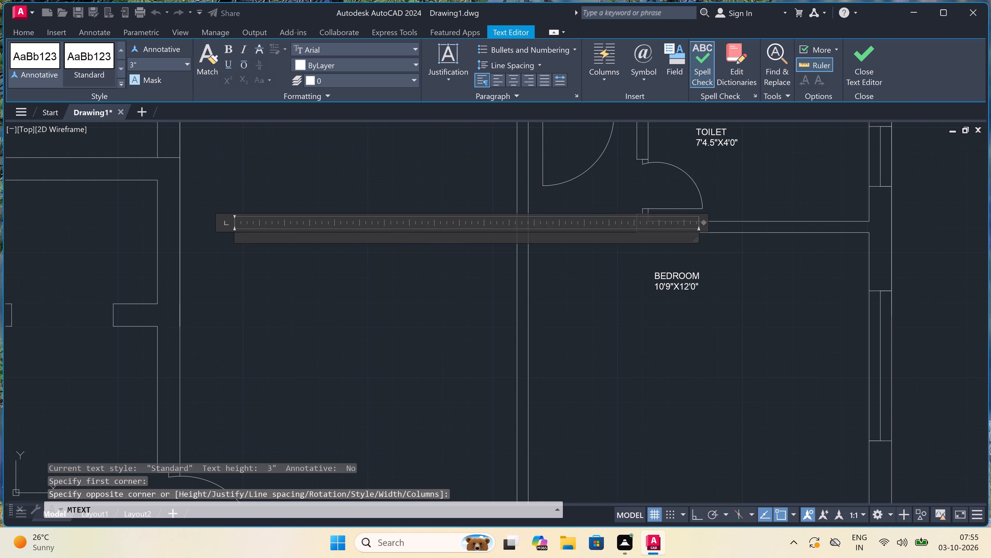
text(LI)
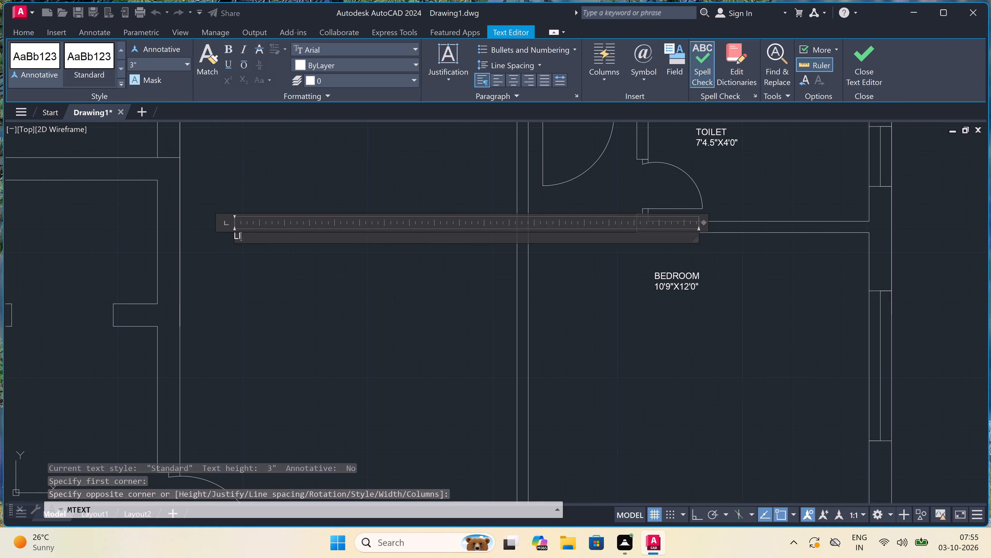
text(VI)
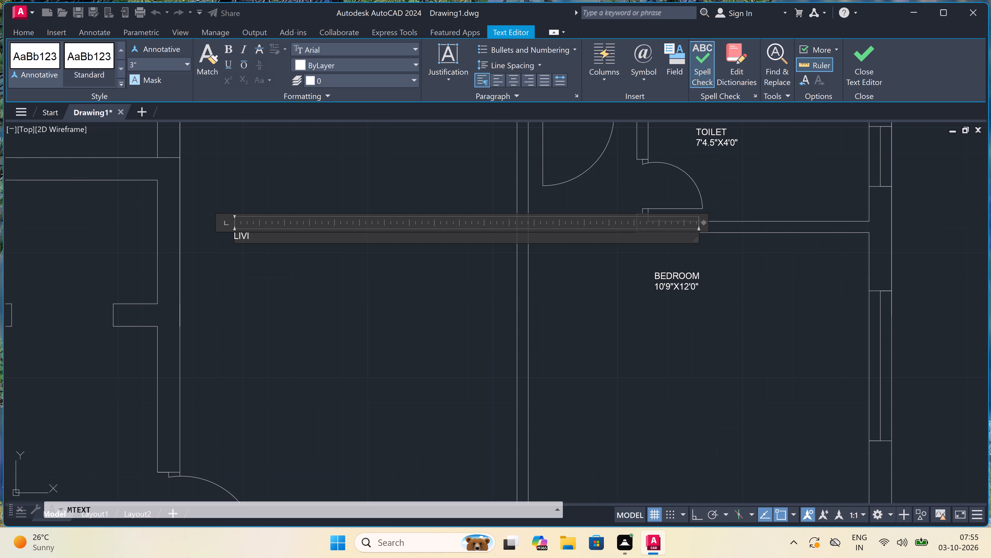
text(NG)
key(space)
key(BackSpace)
key(backslash)
text(DINING)
key(Return)
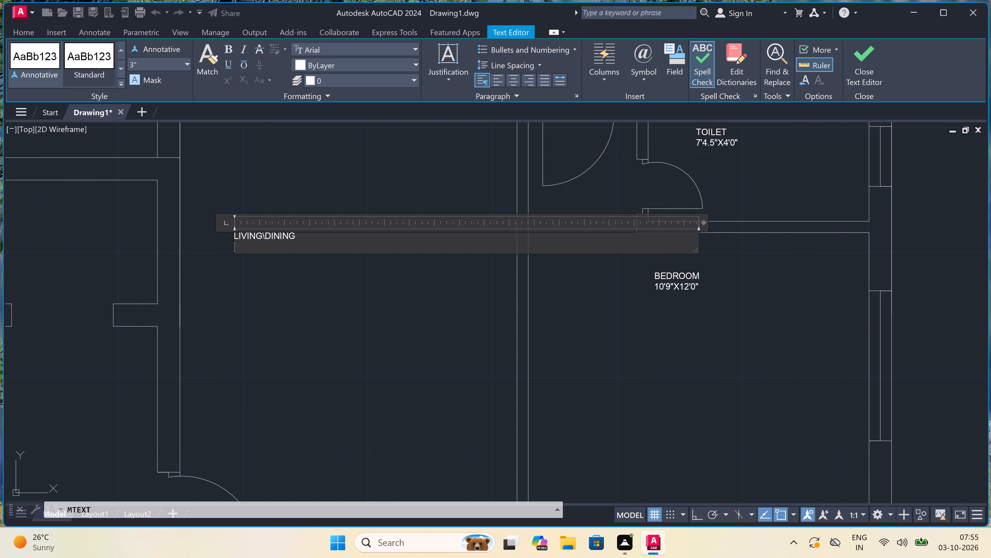
key(1)
text(0')
text(10.5)
key(shift+quotedbl)
key(x)
text(20')
key(1)
text(.5)
key(shift+quotedbl)
drag(300, 309, 303, 311)
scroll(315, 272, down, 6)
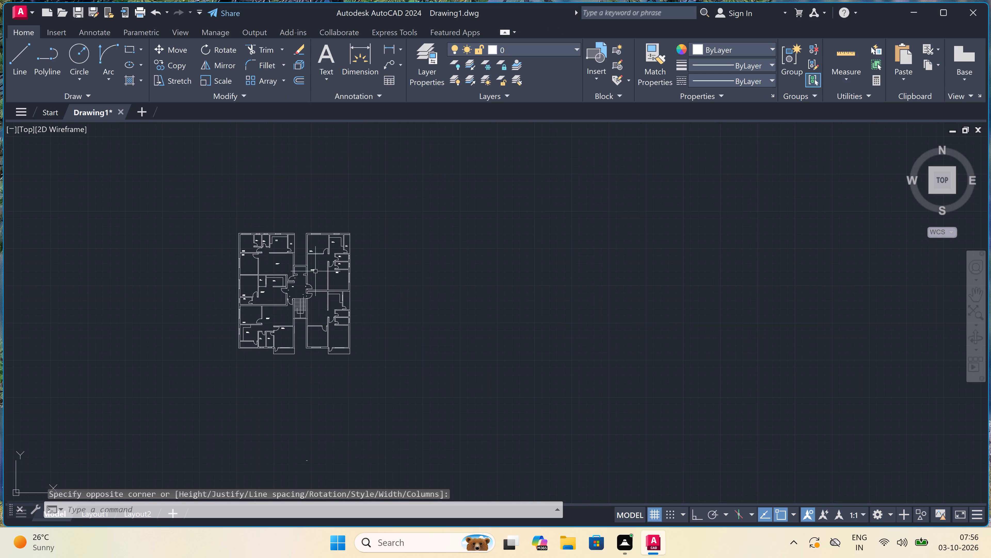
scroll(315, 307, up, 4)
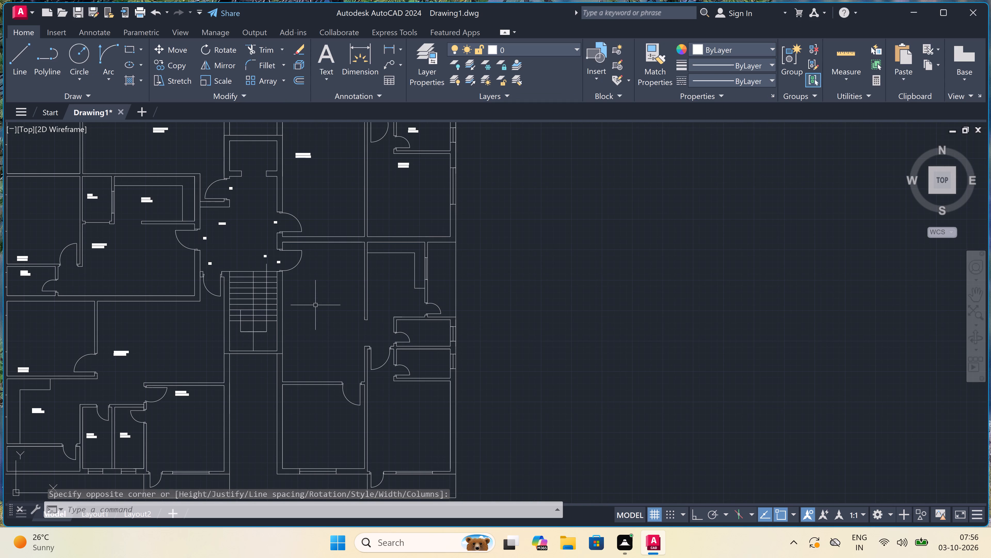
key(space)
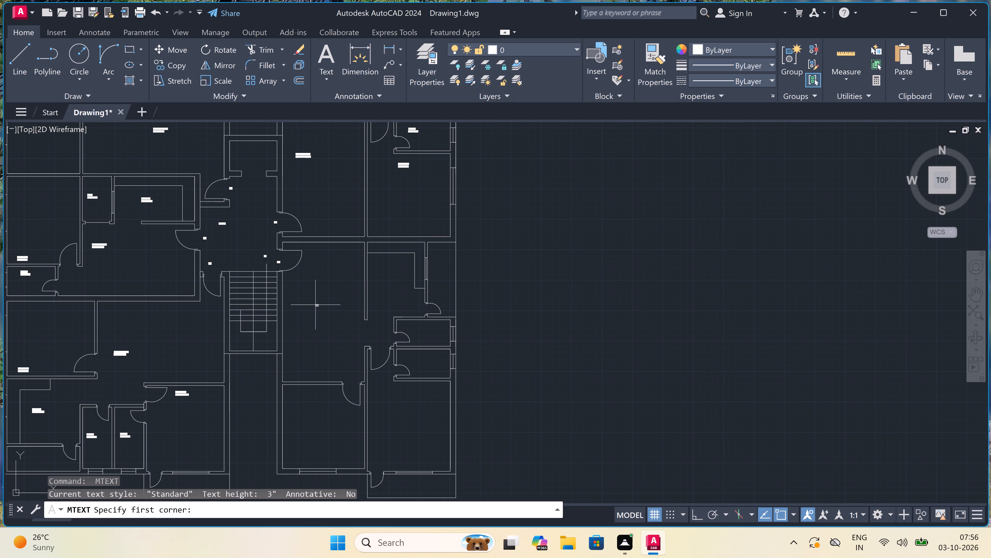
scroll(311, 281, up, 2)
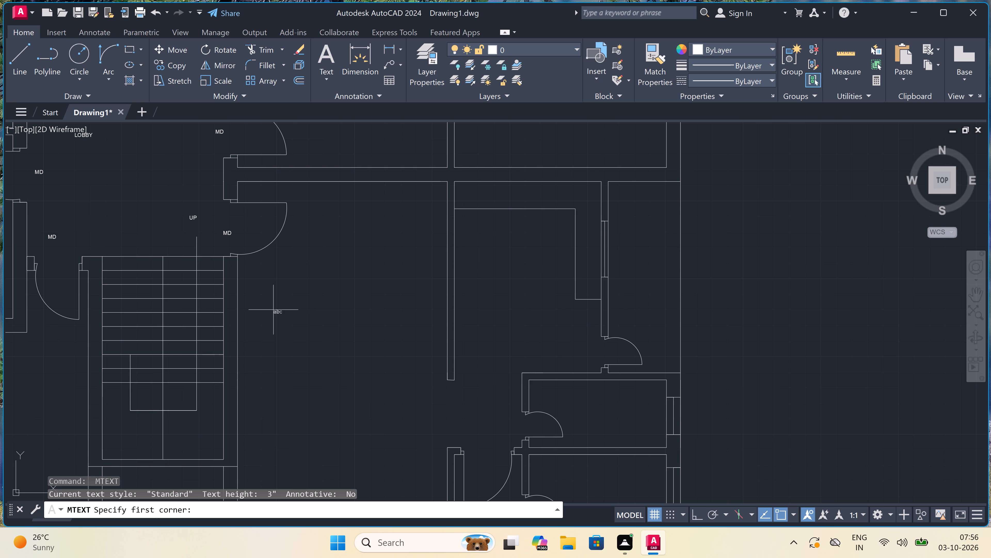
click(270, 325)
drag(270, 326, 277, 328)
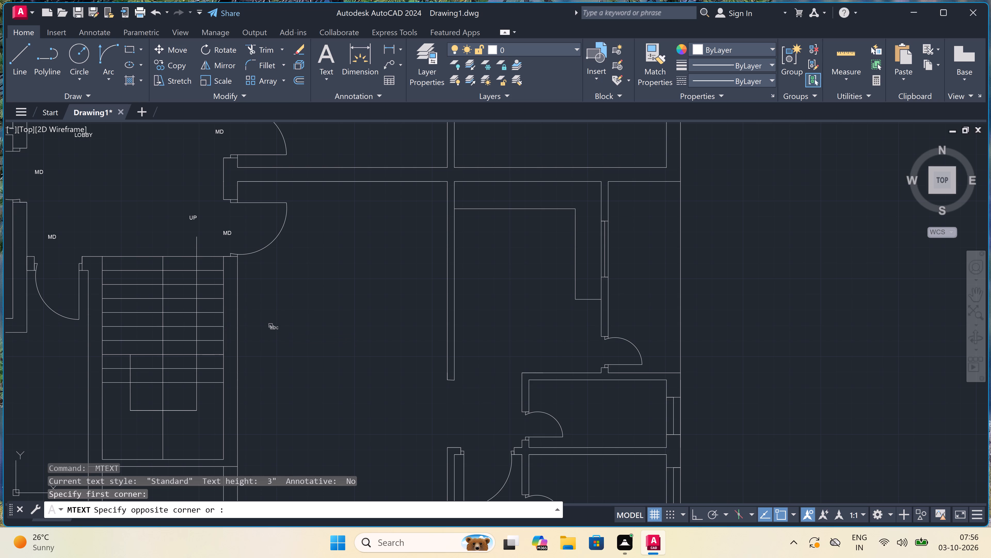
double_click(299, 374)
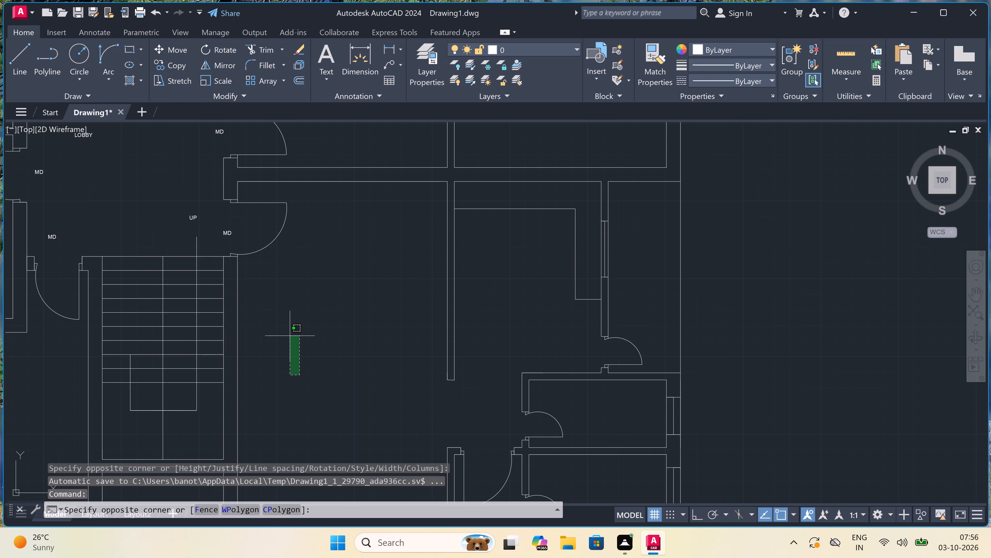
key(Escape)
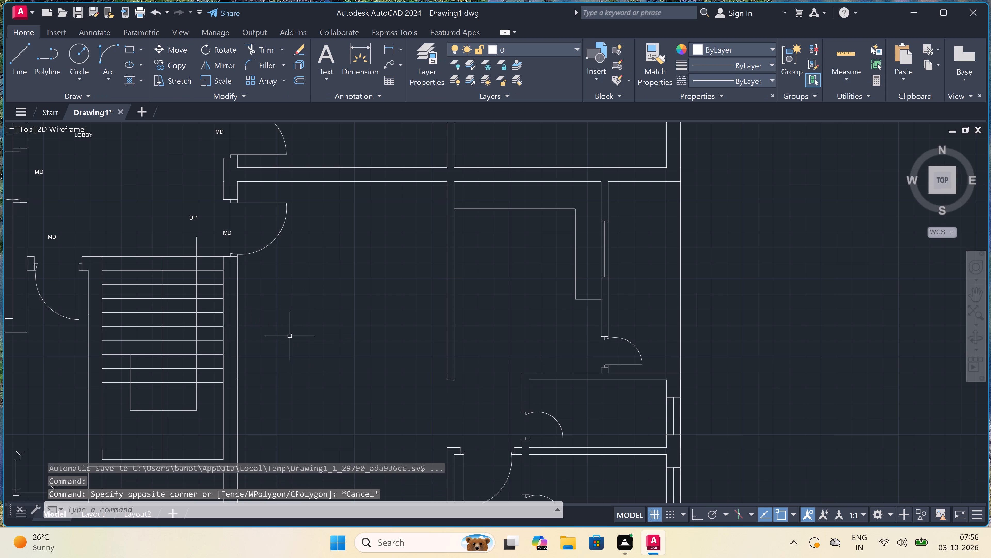
Add the multiline text "LIVING\DINING" with "10'10.5"X19'1.5"" below it in the large room beside the staircase, lower right unit.
text(MT)
key(space)
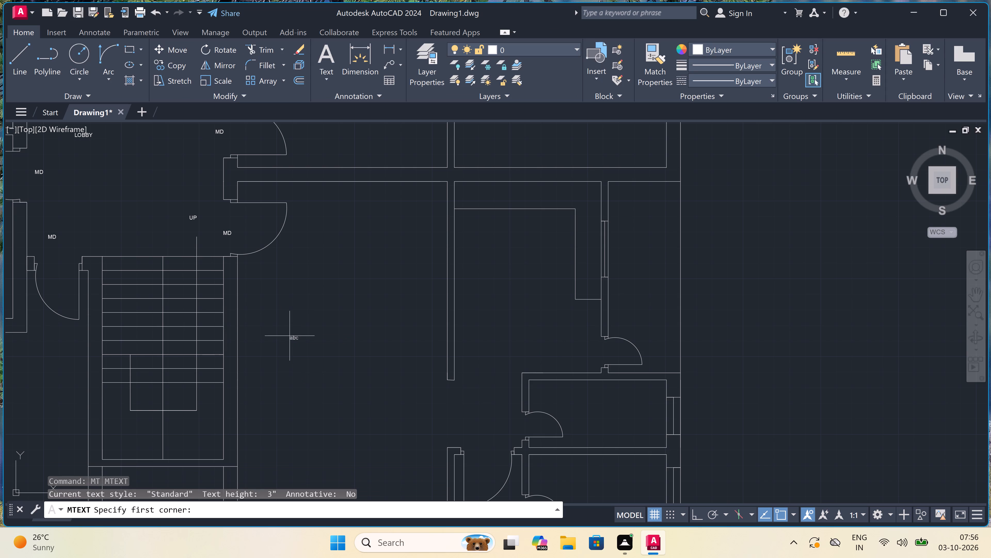
double_click(256, 322)
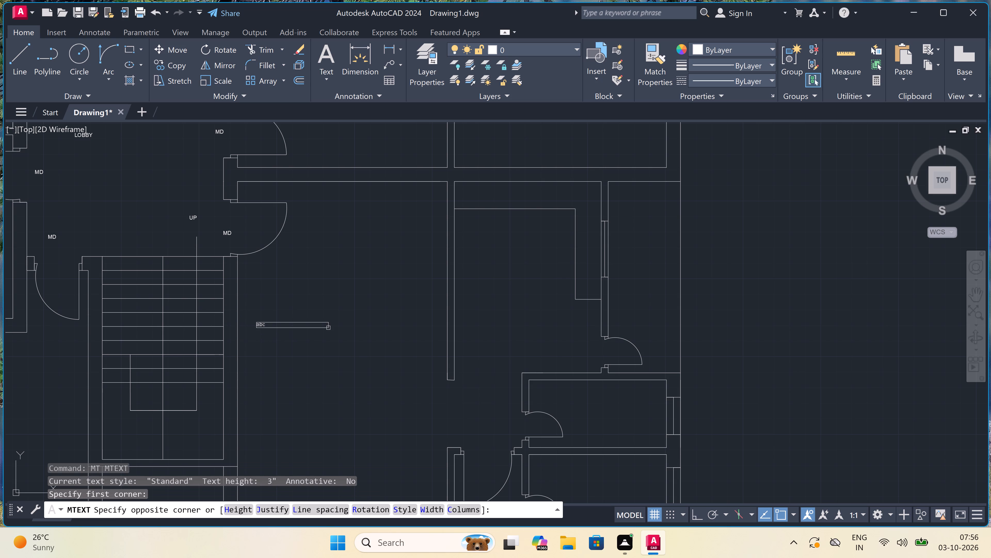
click(756, 338)
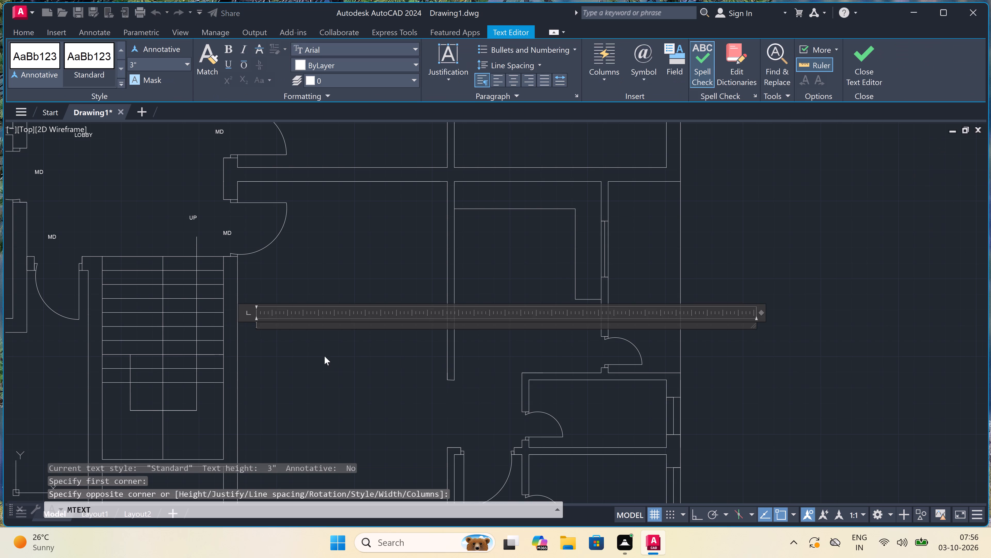
scroll(313, 354, up, 2)
text(LIVING)
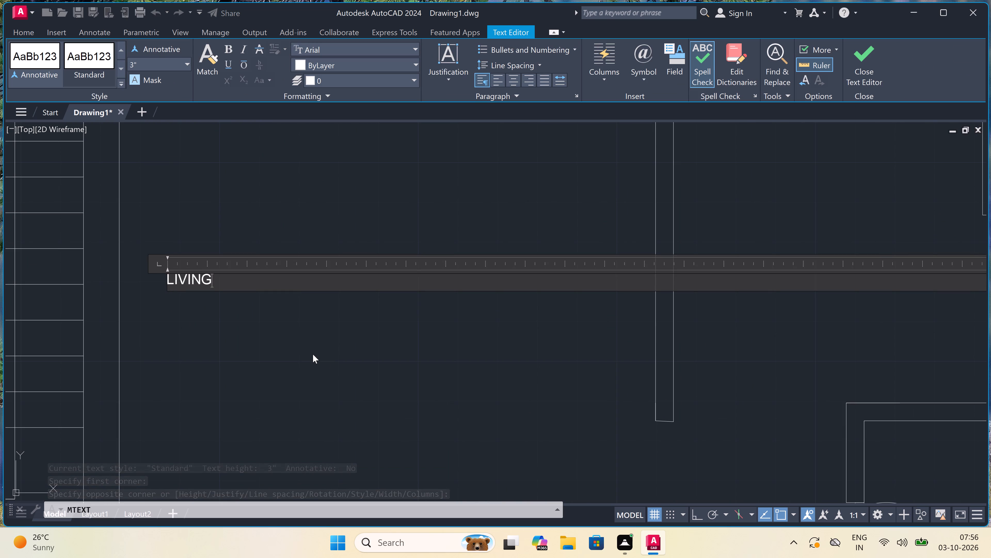
key(backslash)
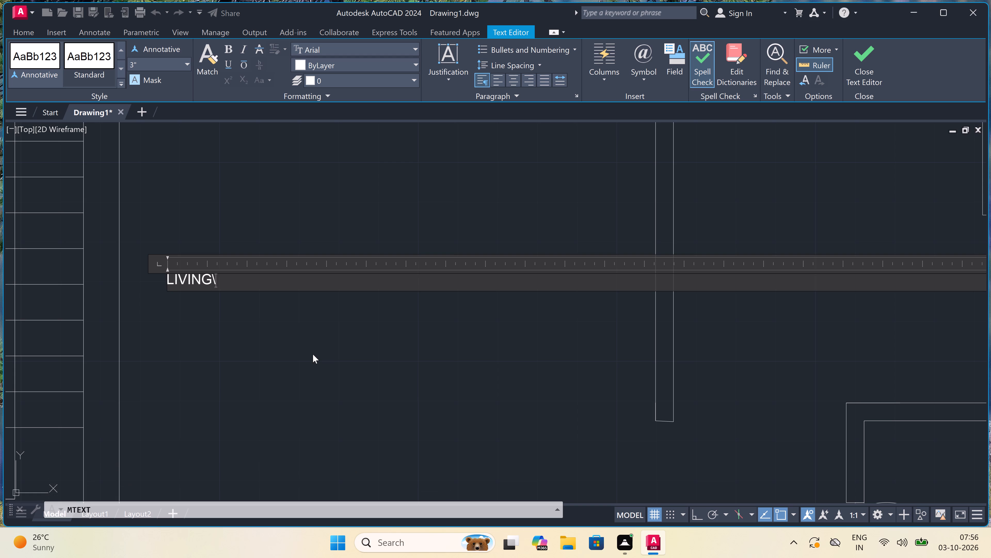
key(d)
text(INING)
key(Return)
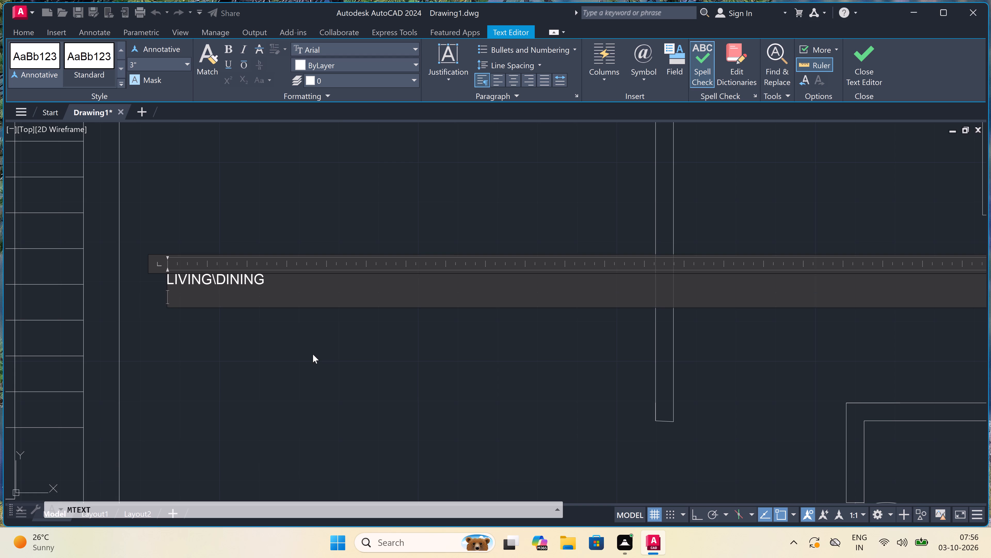
text(10')
text(10.5)
key(shift+quotedbl)
key(x)
text(19')
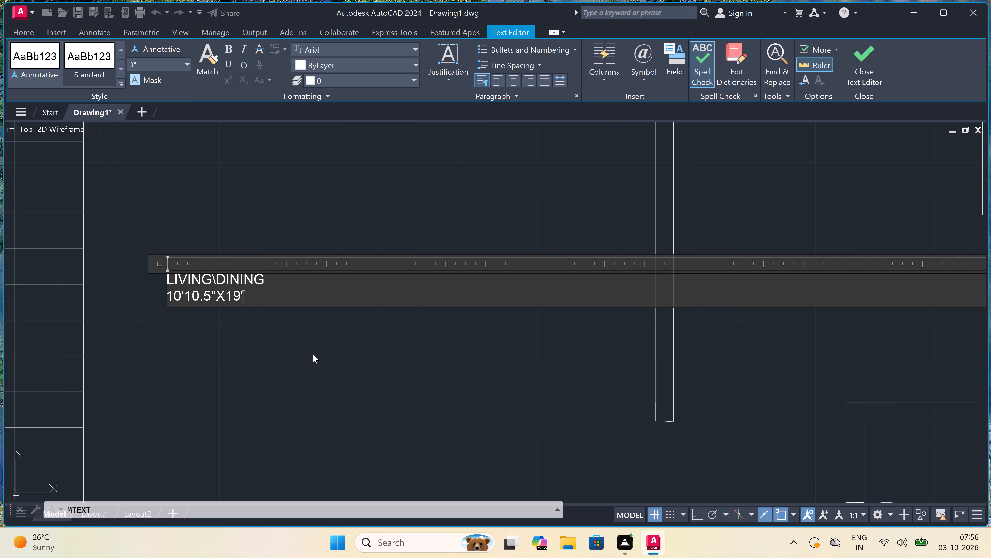
key(1)
text(.5)
key(shift+quotedbl)
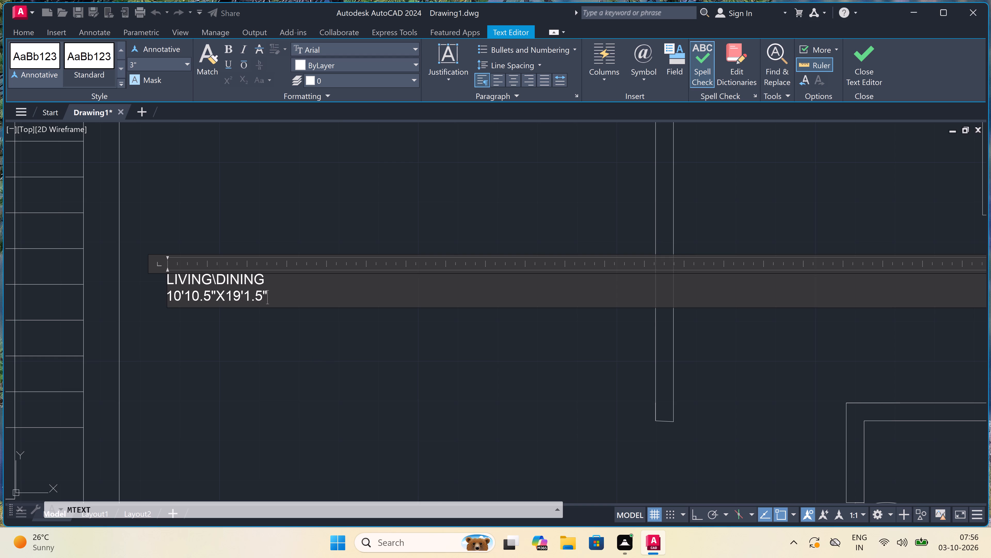
double_click(313, 354)
scroll(314, 341, down, 4)
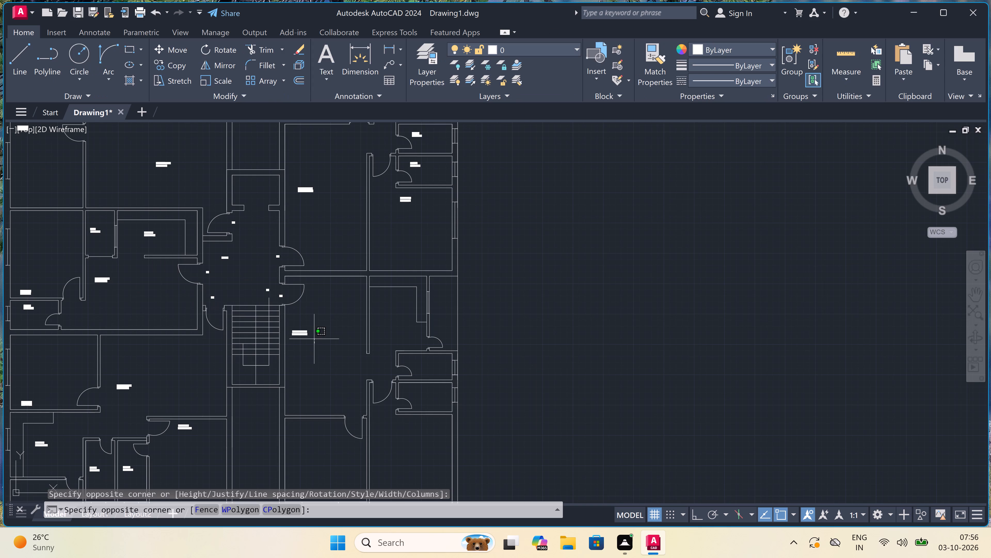
key(Escape)
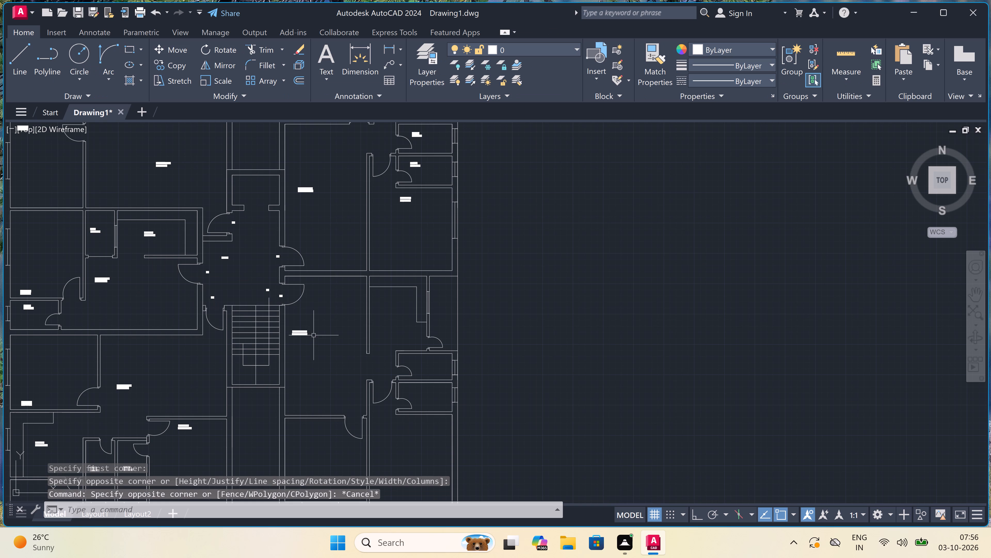
Add the multiline text "KITCHEN" with "7'10.5"X10'3"" below it in the room with the L-shaped counter, lower right unit.
scroll(401, 282, up, 2)
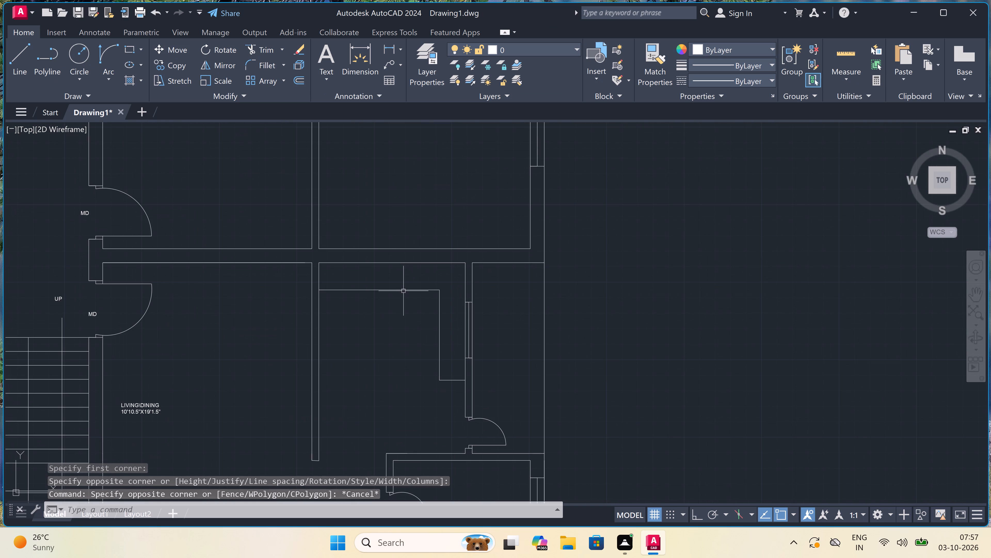
key(space)
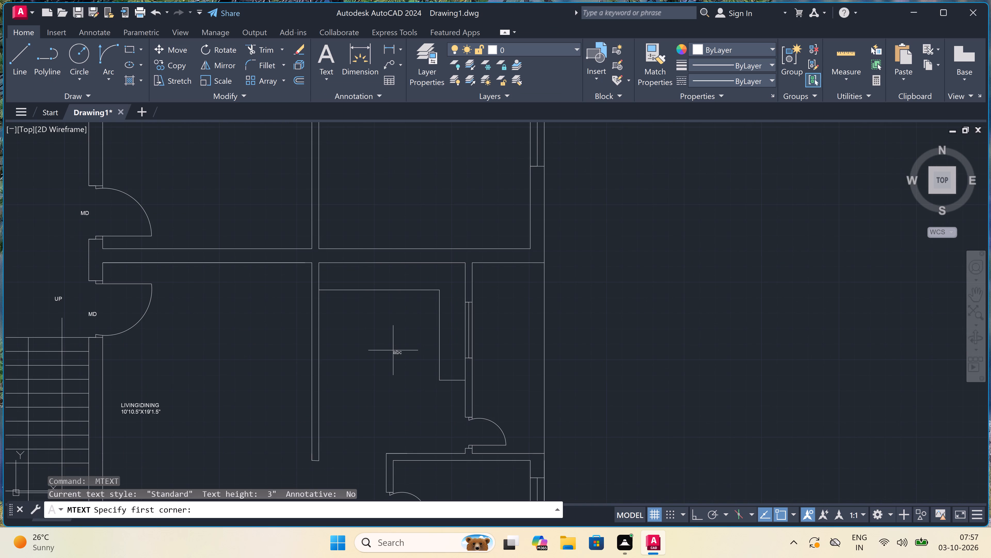
click(351, 345)
click(652, 341)
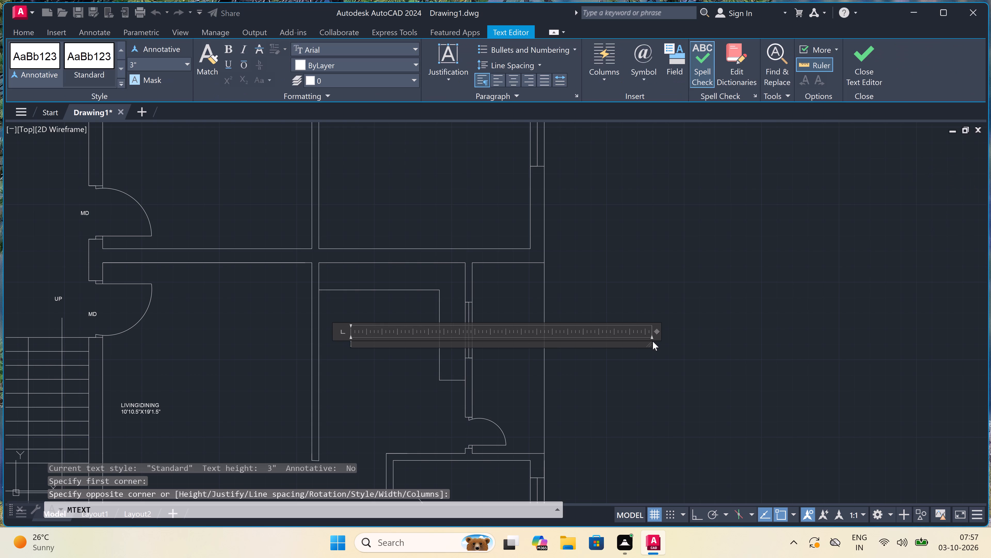
text(KITCHEN)
key(Return)
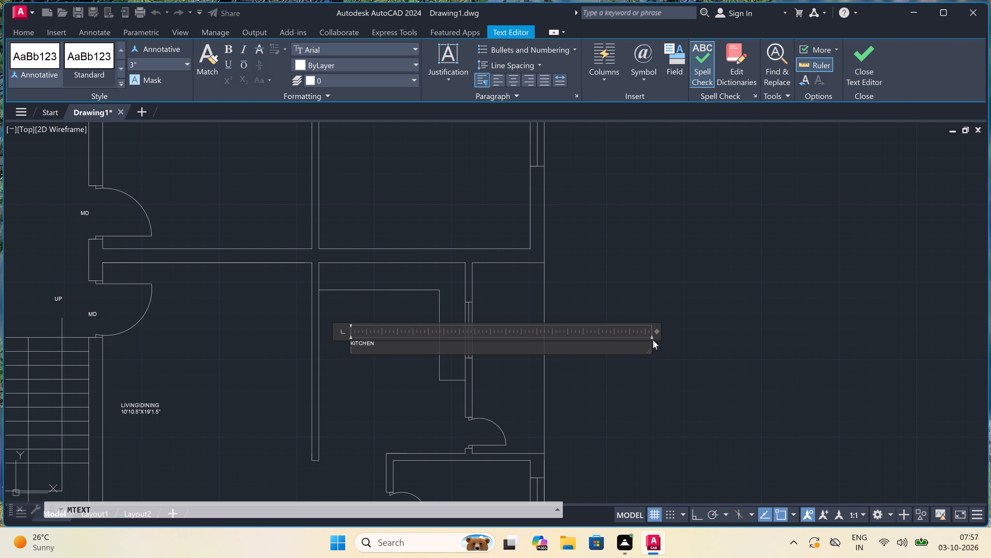
text(7')
key(1)
text(0.5)
key(shift+quotedbl)
key(x)
key(1)
text(0')
key(3)
key(shift+quotedbl)
click(391, 393)
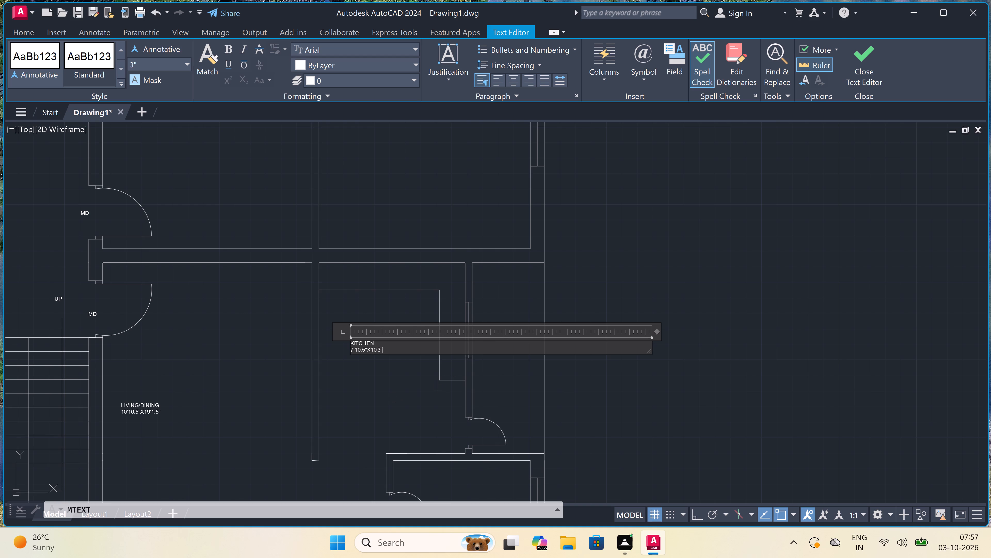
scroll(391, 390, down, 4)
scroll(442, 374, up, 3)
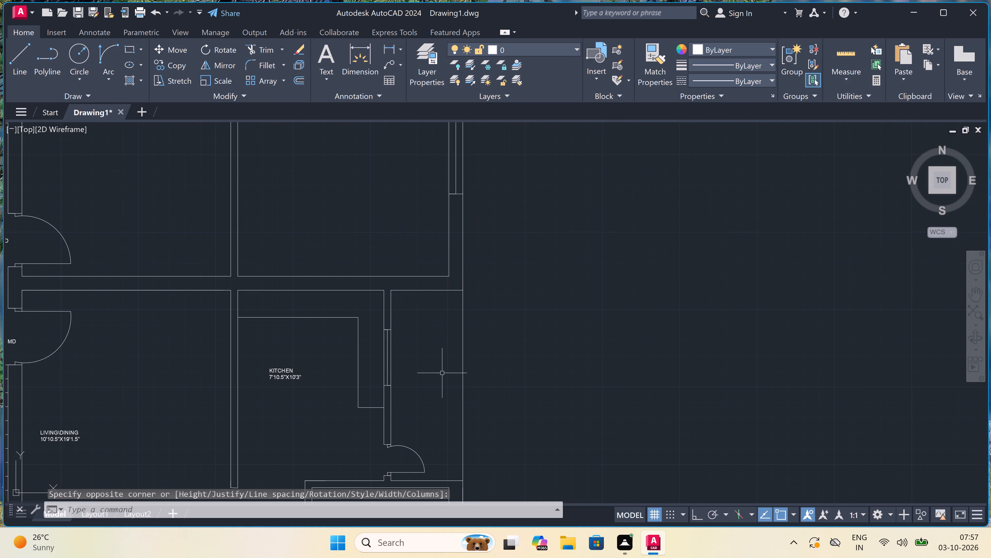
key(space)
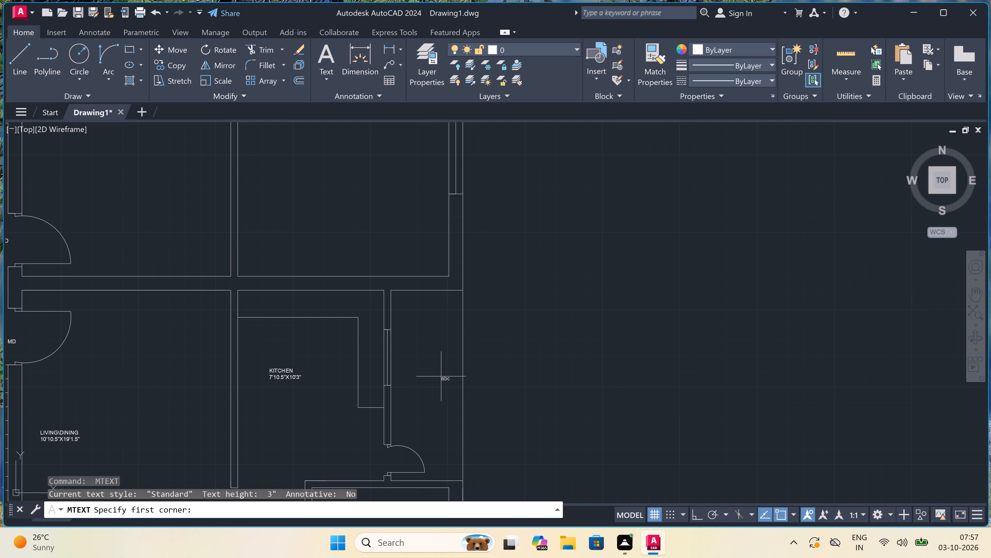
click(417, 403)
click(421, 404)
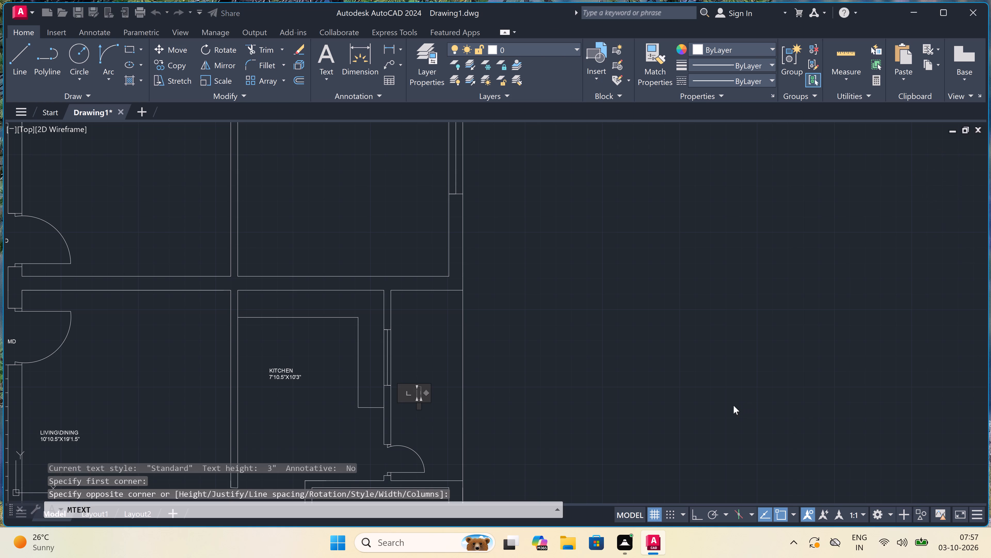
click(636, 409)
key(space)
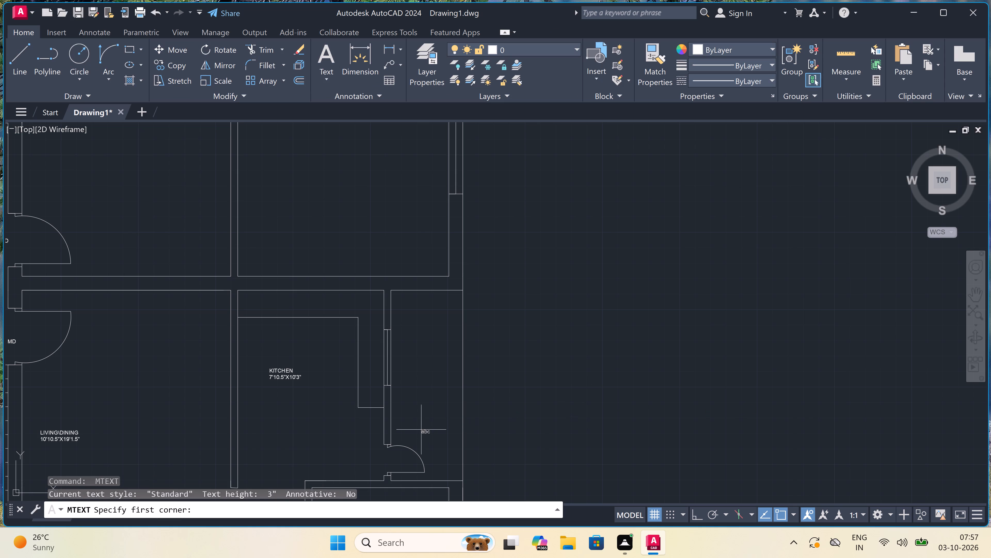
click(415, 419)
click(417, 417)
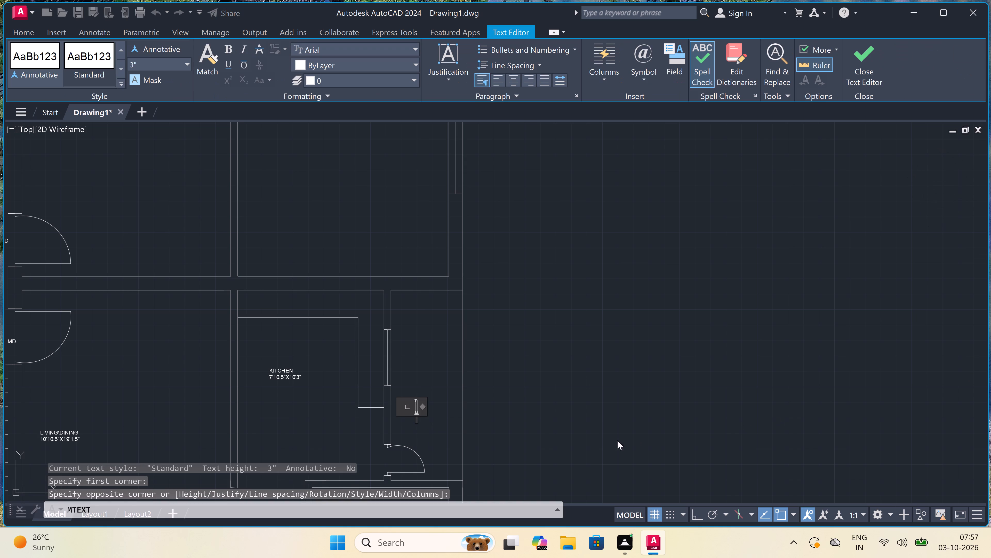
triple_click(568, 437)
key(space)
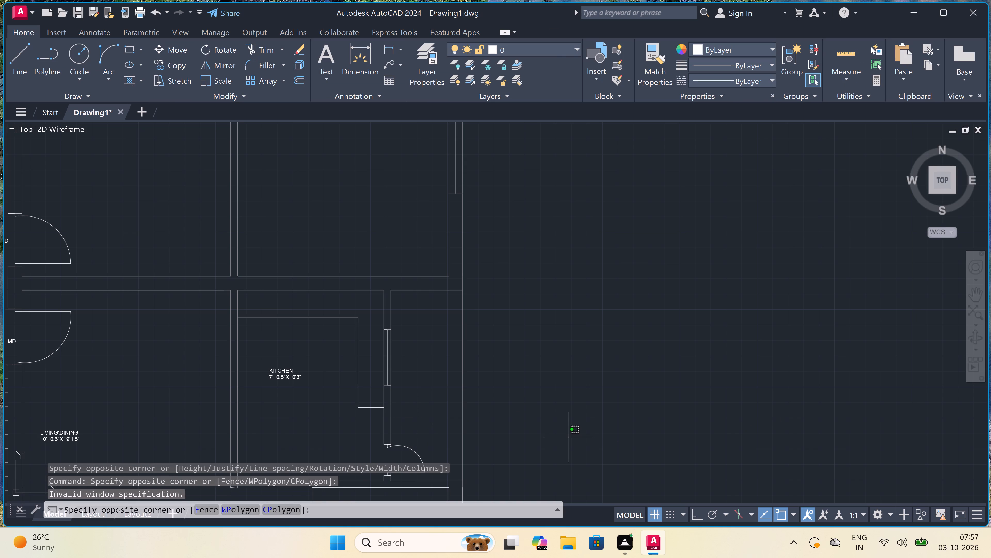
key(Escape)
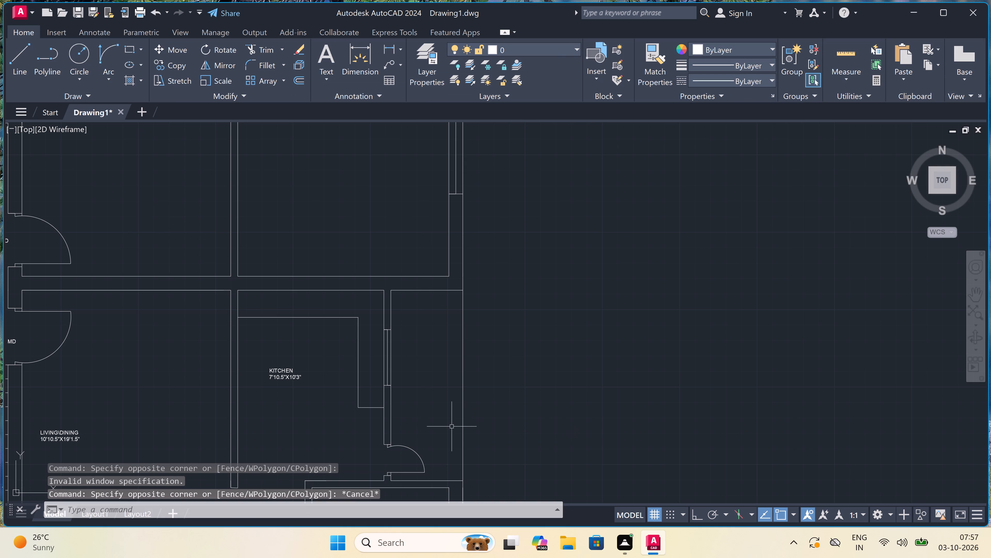
Add the multiline text "UTILITY" with "10'0"X3'3"" below it in the narrow space beside the kitchen, lower right unit.
text(MT)
key(space)
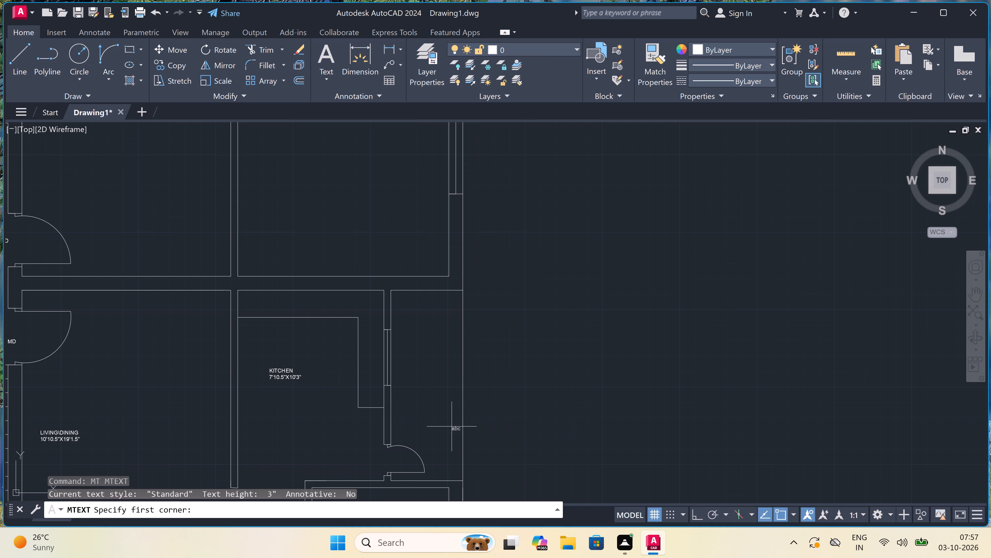
click(417, 417)
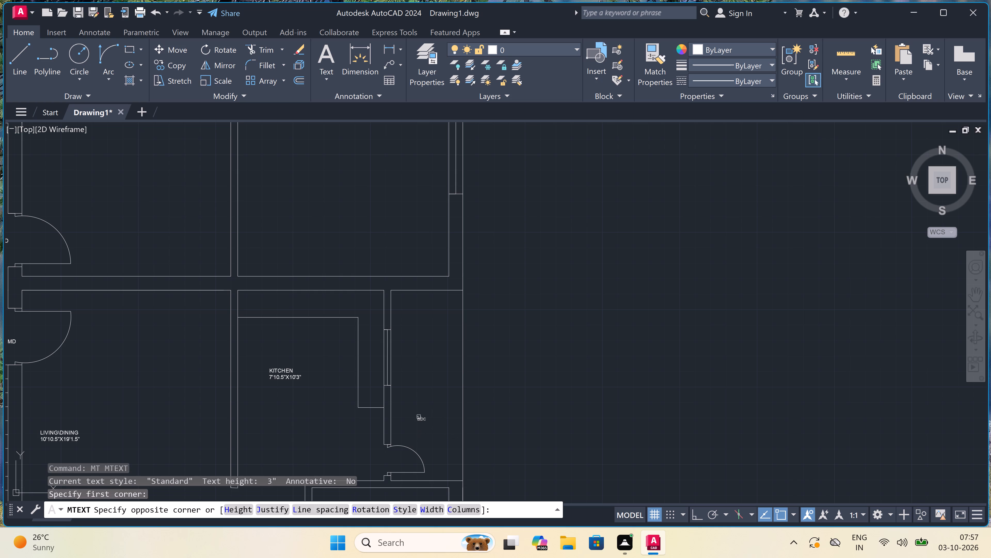
click(734, 426)
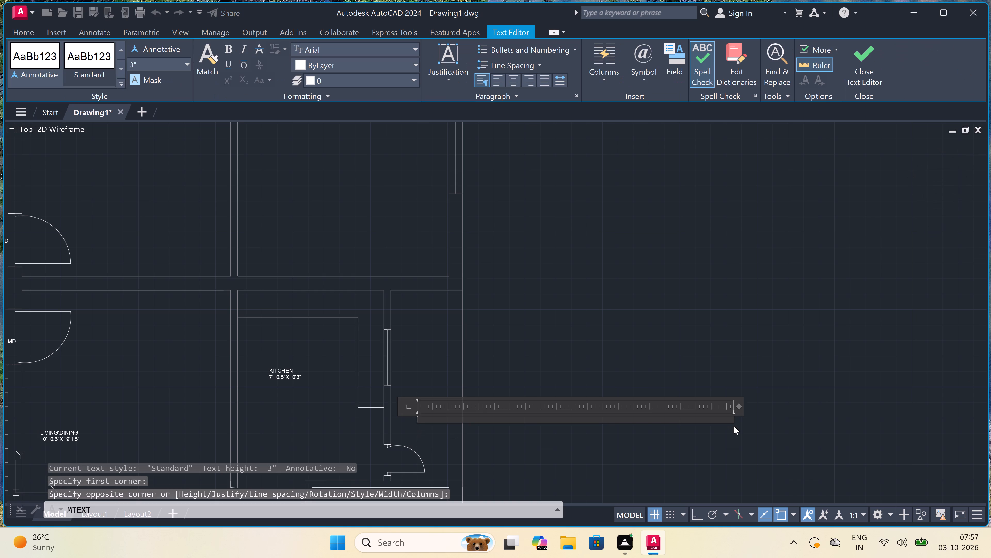
text(UTILITY)
key(Return)
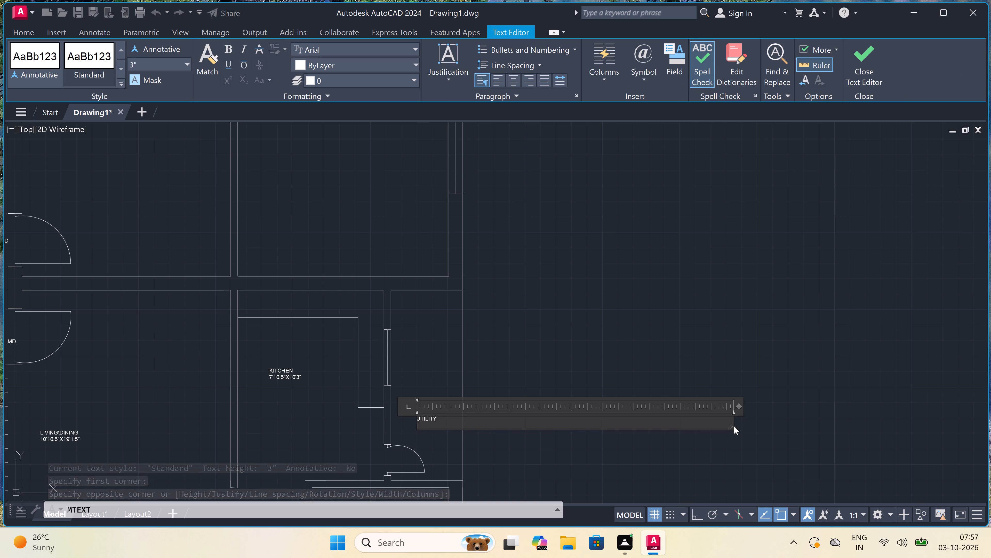
key(1)
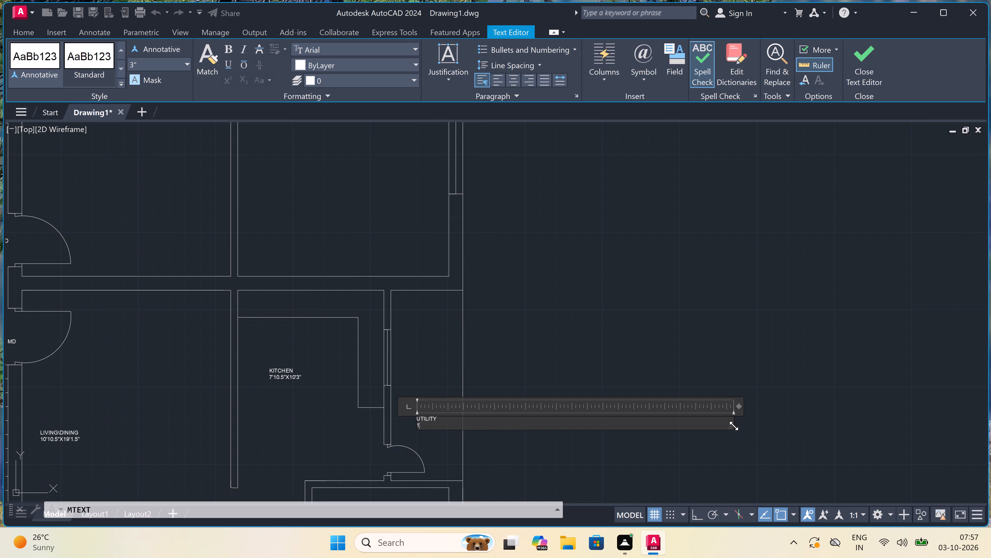
text(0'0")
text(X3'3)
key(shift+quotedbl)
click(550, 314)
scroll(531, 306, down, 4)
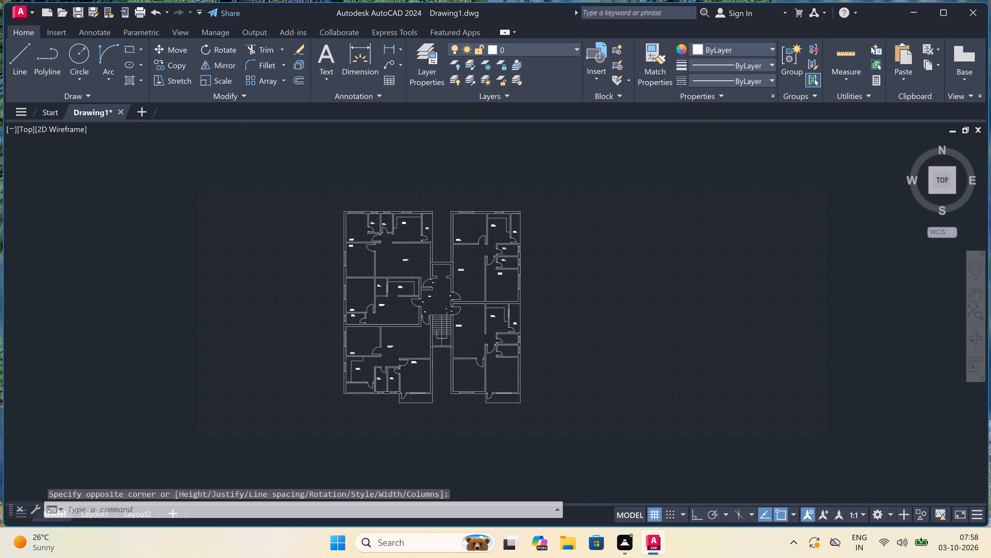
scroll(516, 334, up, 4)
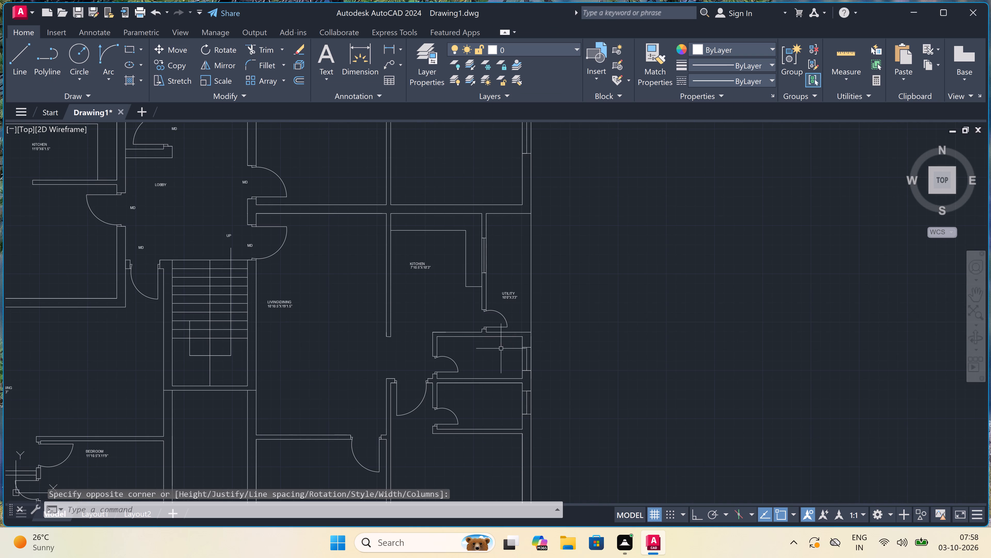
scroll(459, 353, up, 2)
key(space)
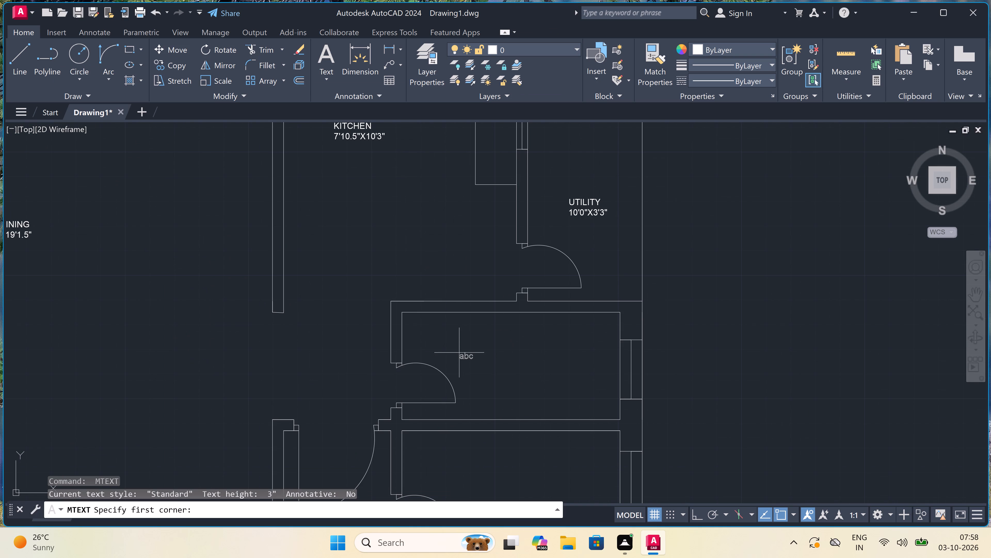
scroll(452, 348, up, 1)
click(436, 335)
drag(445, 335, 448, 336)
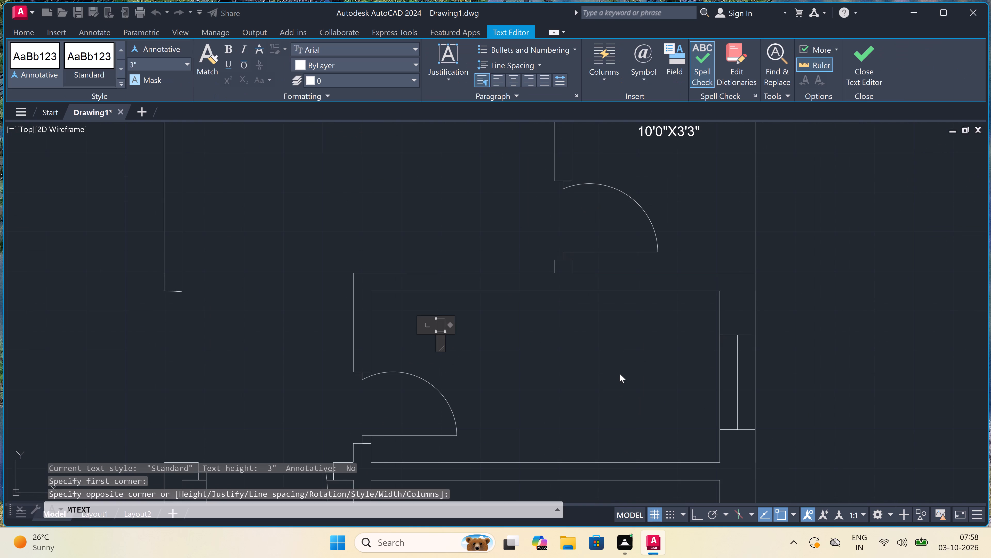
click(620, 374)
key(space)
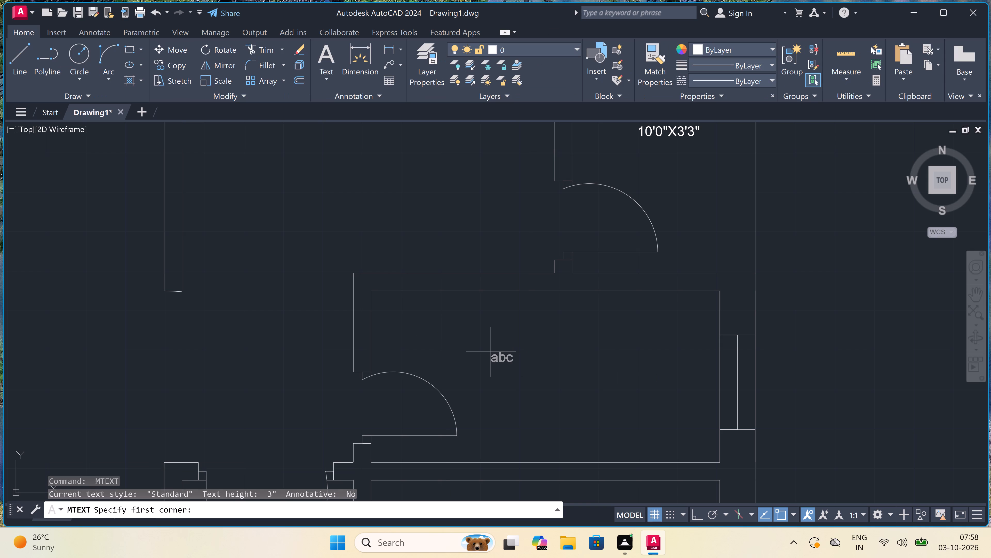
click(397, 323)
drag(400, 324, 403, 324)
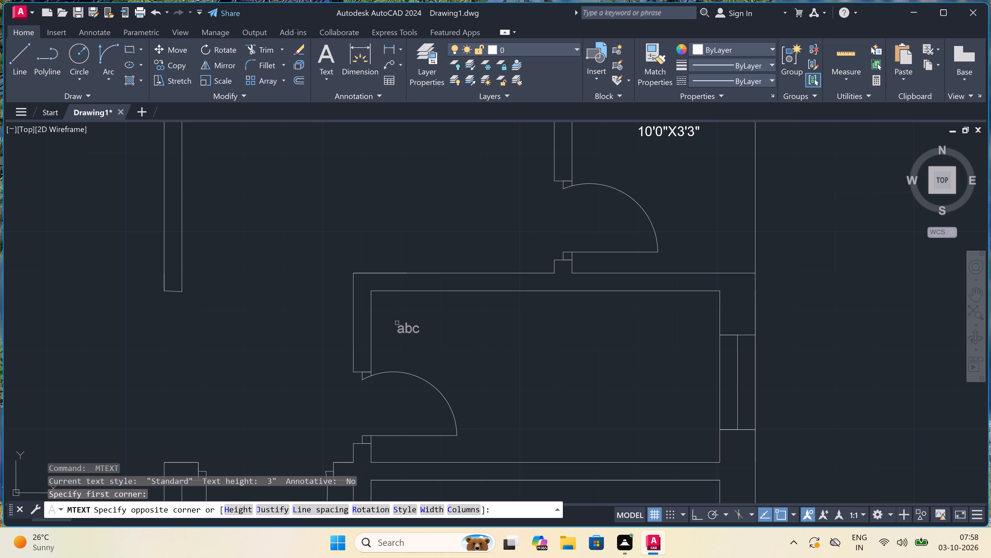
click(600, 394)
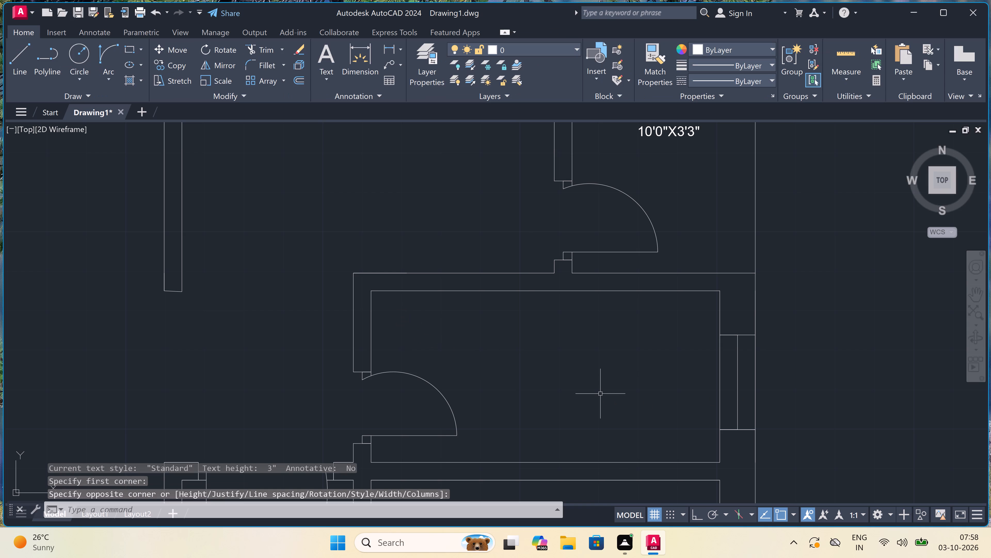
Add the multiline text "TOILET" with "7'4.5"X3'7.5"" below it in the upper of the two toilets, directly below the utility, lower right unit.
key(space)
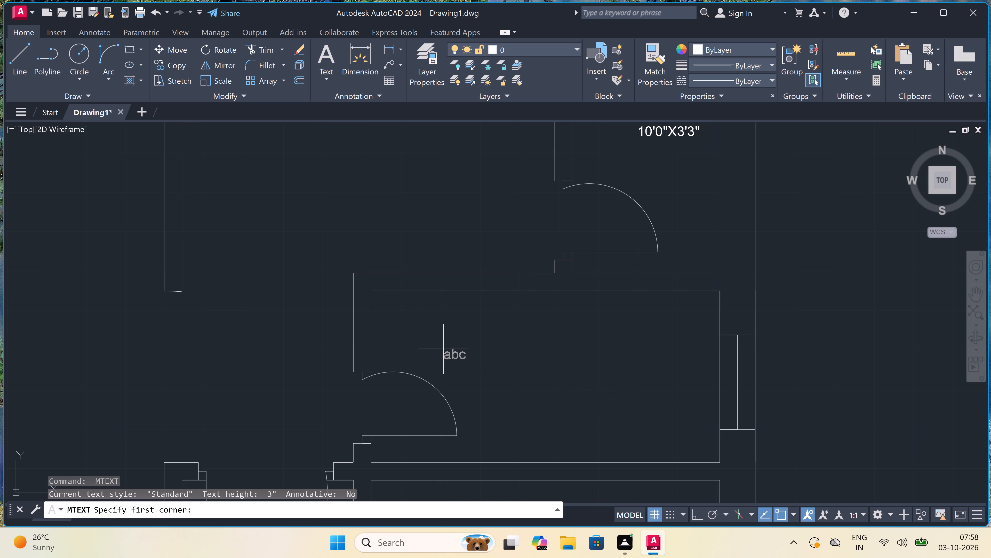
click(428, 327)
click(912, 356)
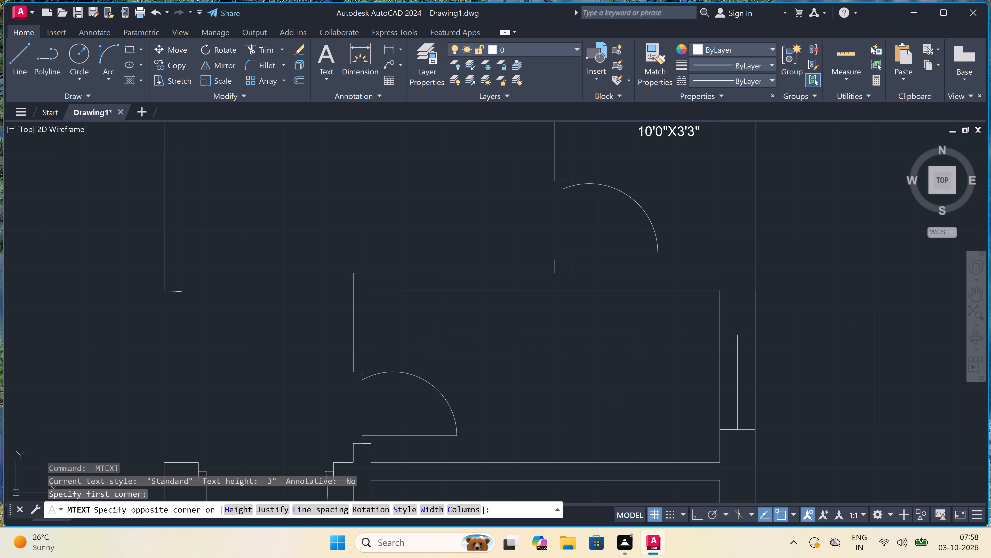
text(TOILET)
key(Return)
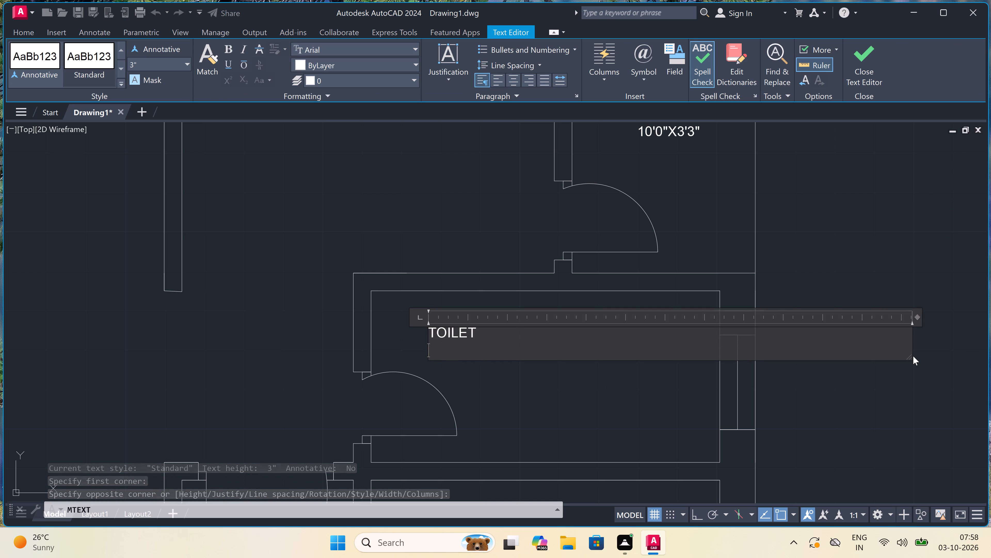
key(7)
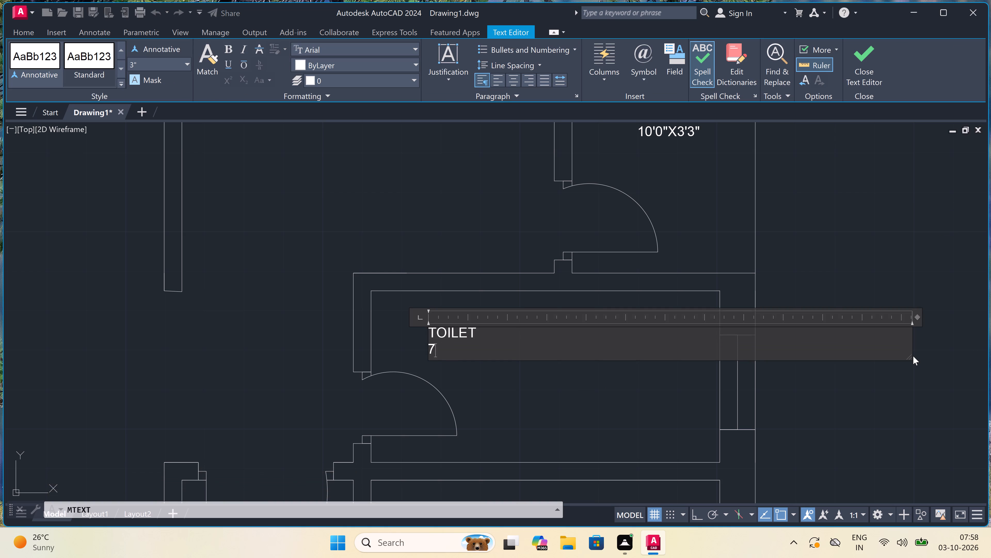
key(apostrophe)
key(4)
text(.5)
key(shift+quotedbl)
key(x)
text(3'7)
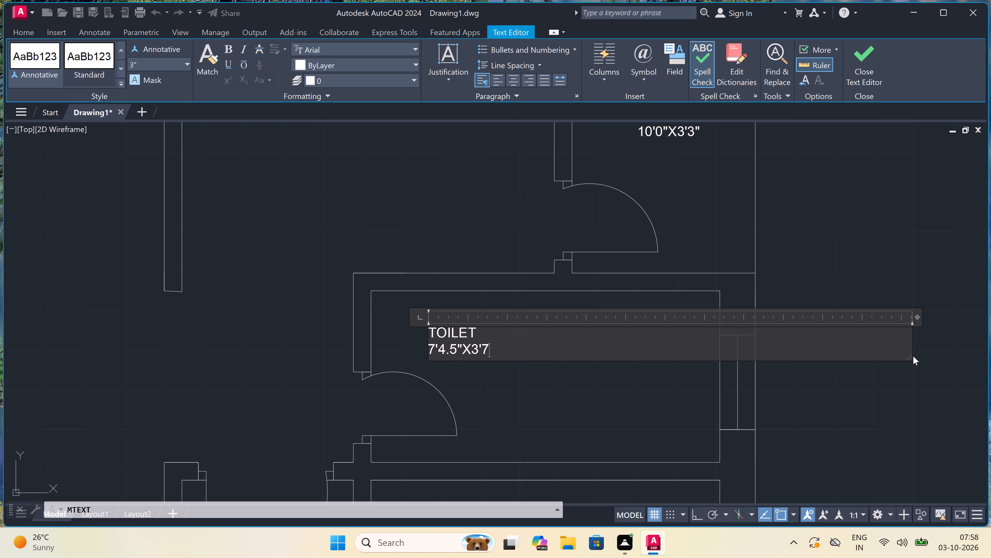
key(period)
key(5)
key(shift+quotedbl)
click(474, 382)
Add the multiline text "TOILET" with "7'4.5"X4'0"" below it in the lower of the two toilets, lower right unit.
scroll(472, 358, down, 5)
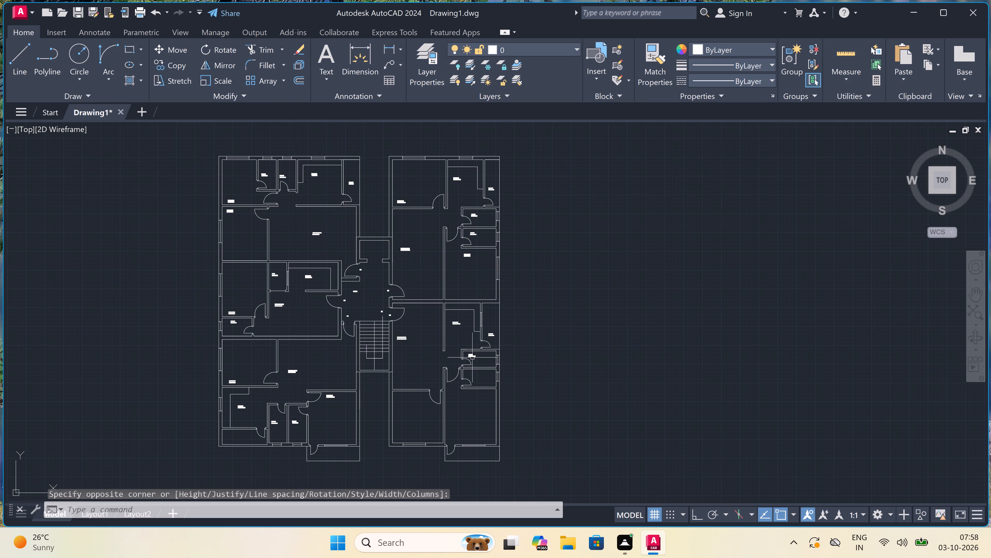
scroll(472, 374, up, 3)
key(space)
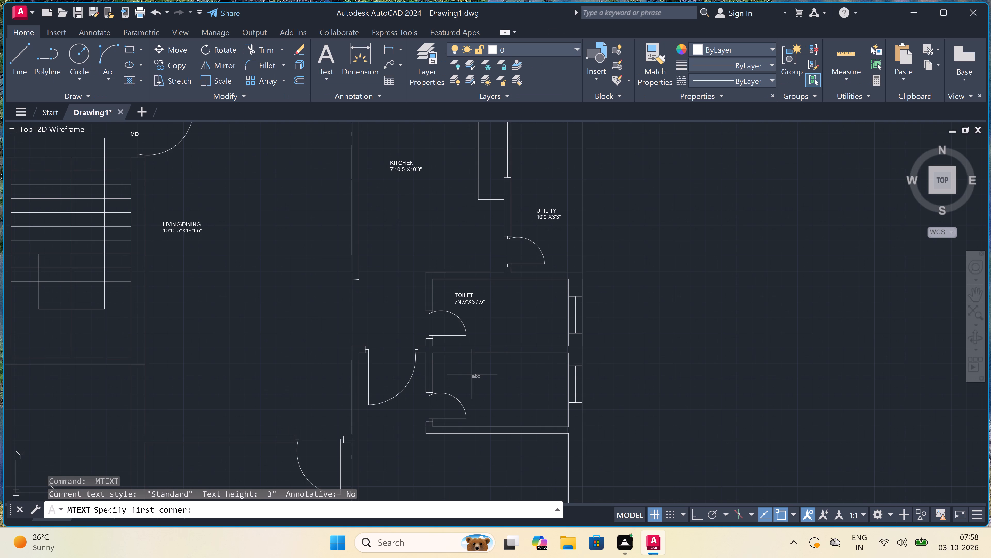
scroll(471, 369, up, 1)
drag(441, 361, 449, 365)
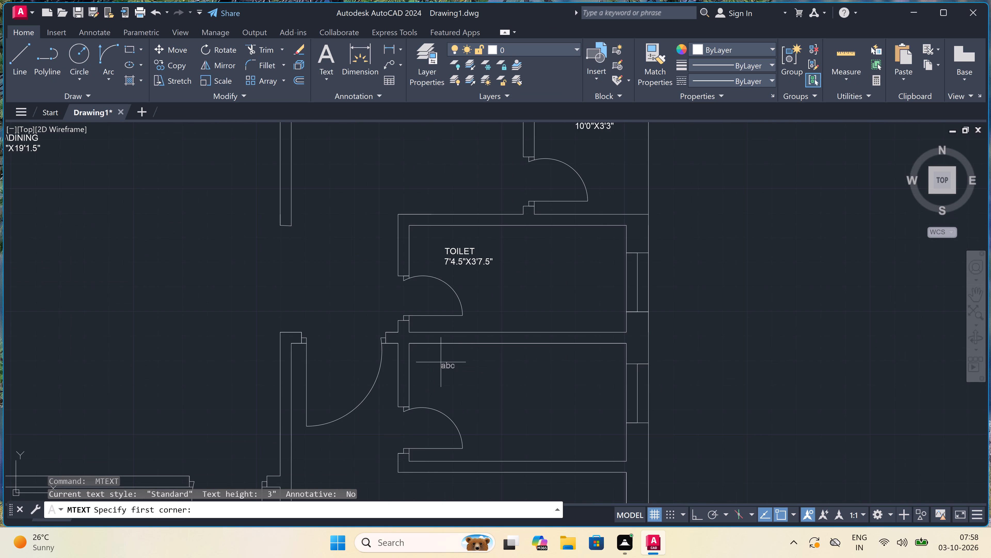
click(642, 376)
scroll(514, 389, up, 2)
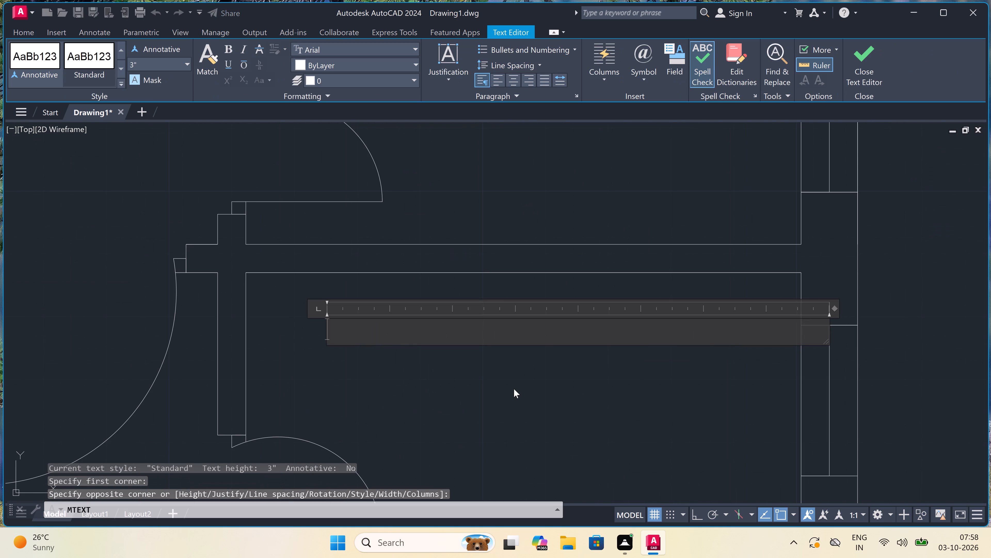
text(TOILET)
key(Return)
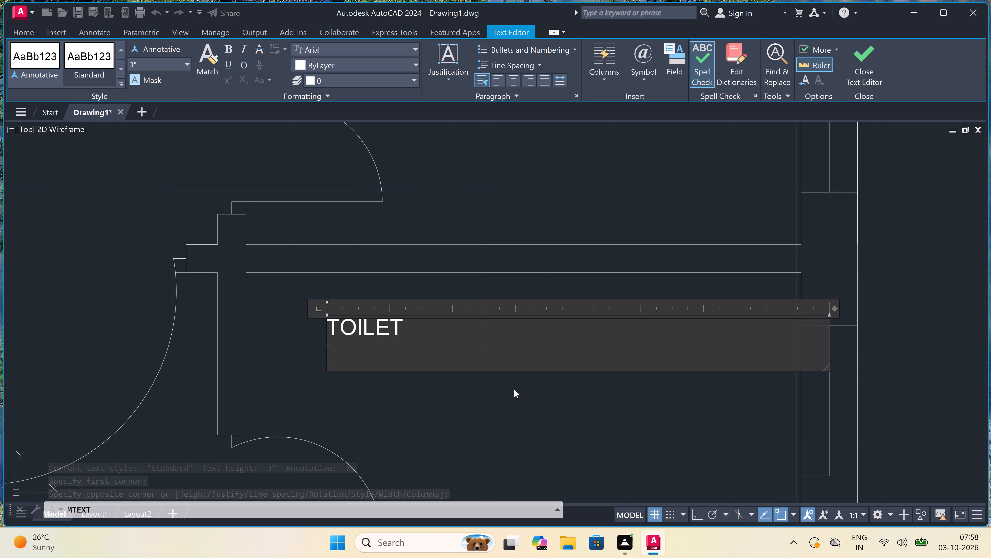
text(7')
text(4.6)
key(BackSpace)
key(5)
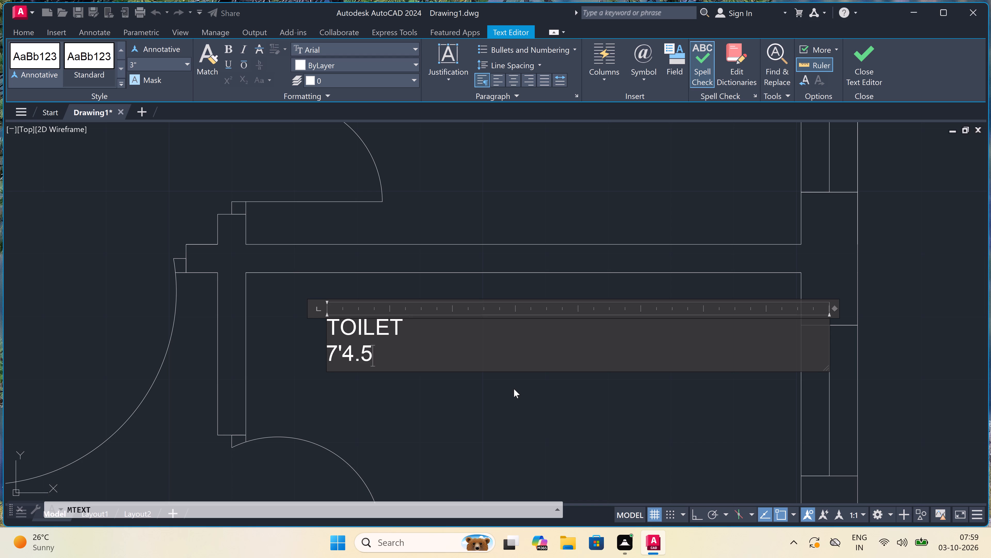
key(shift+quotedbl)
key(c)
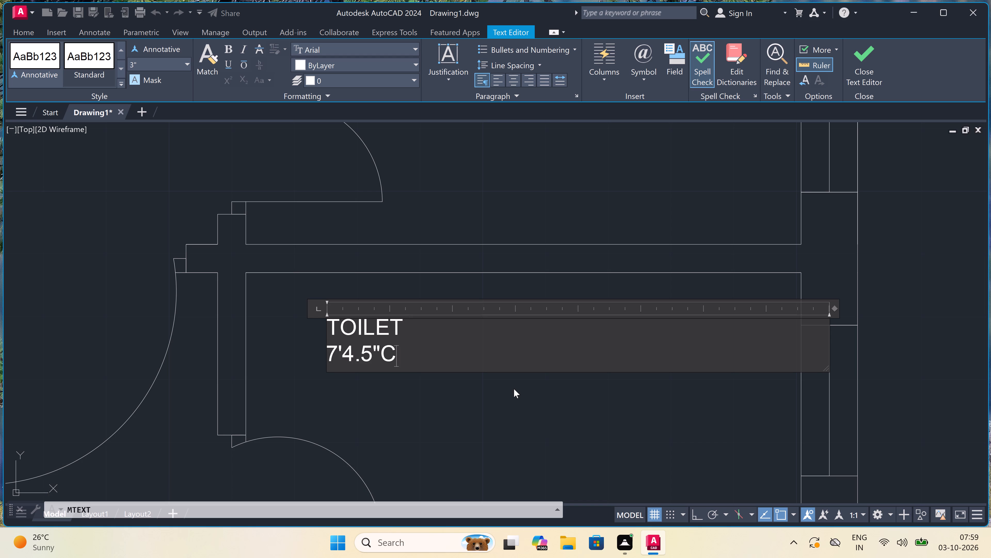
key(BackSpace)
key(x)
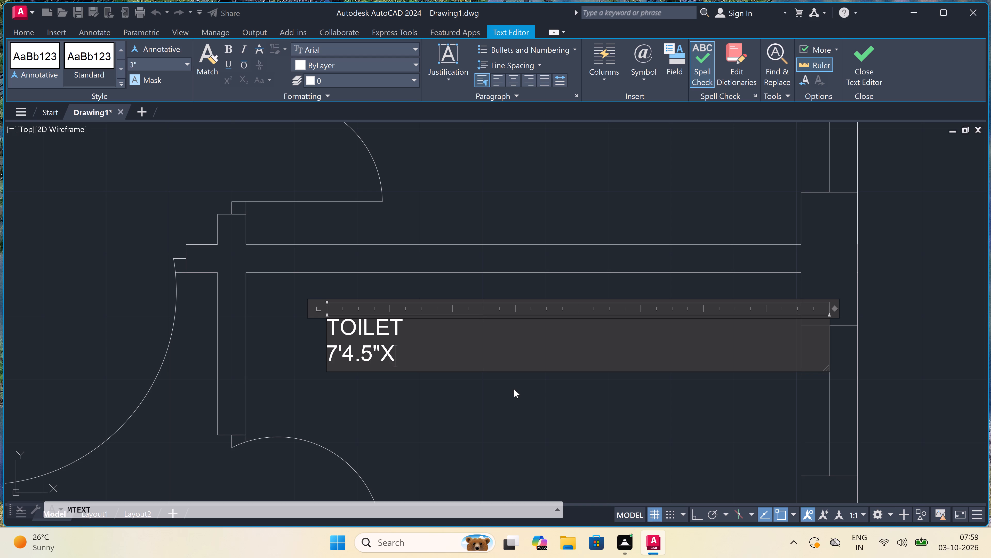
key(4)
text('0)
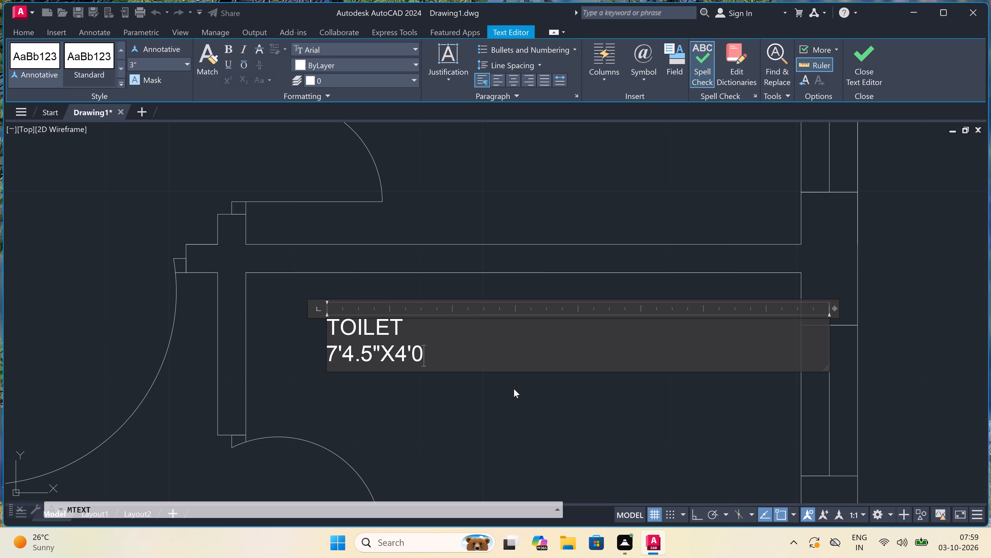
key(shift+quotedbl)
click(409, 408)
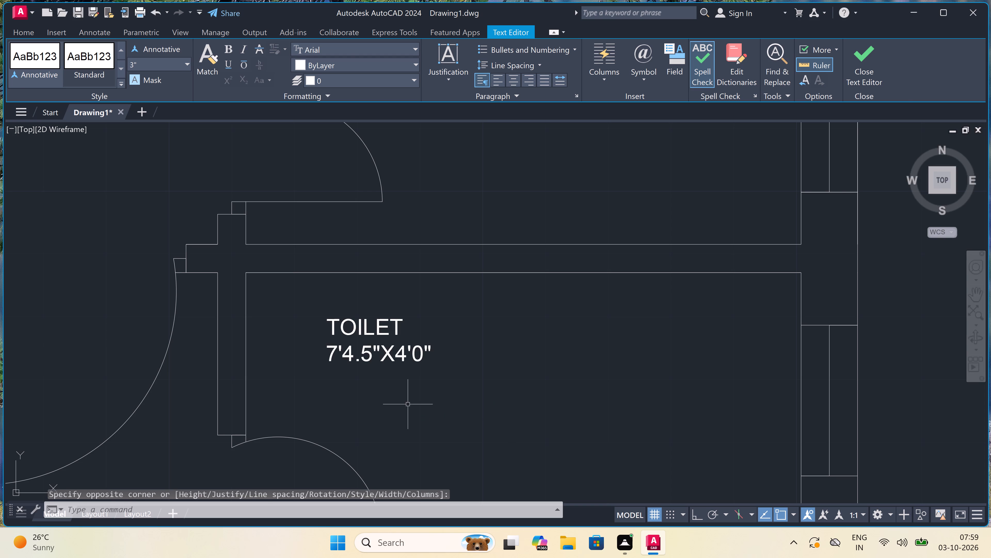
Add the multiline text "BEDROOM" with "10'9"X12'0"" below it in the room directly below the two toilets, lower right unit.
scroll(408, 368, down, 6)
scroll(398, 395, up, 3)
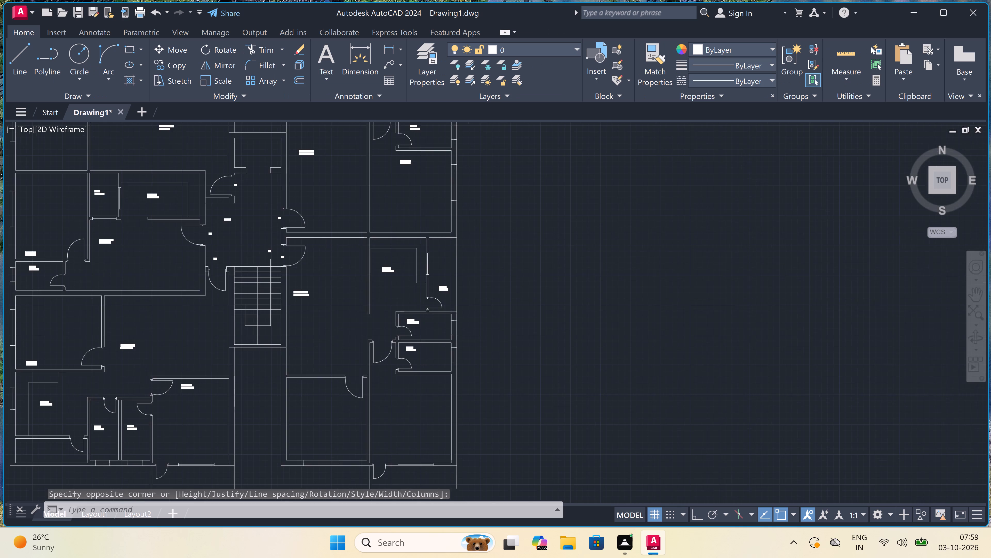
scroll(445, 368, up, 2)
key(space)
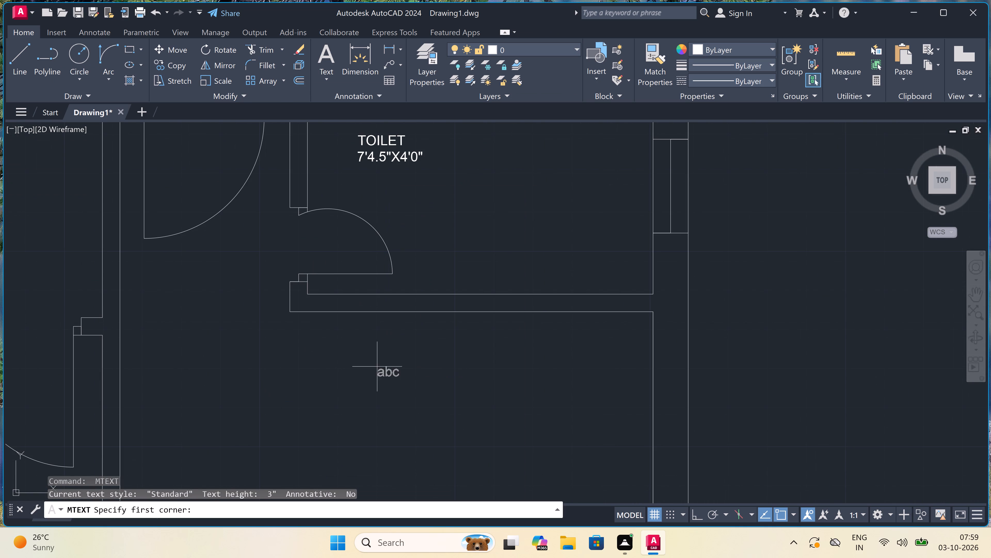
click(318, 343)
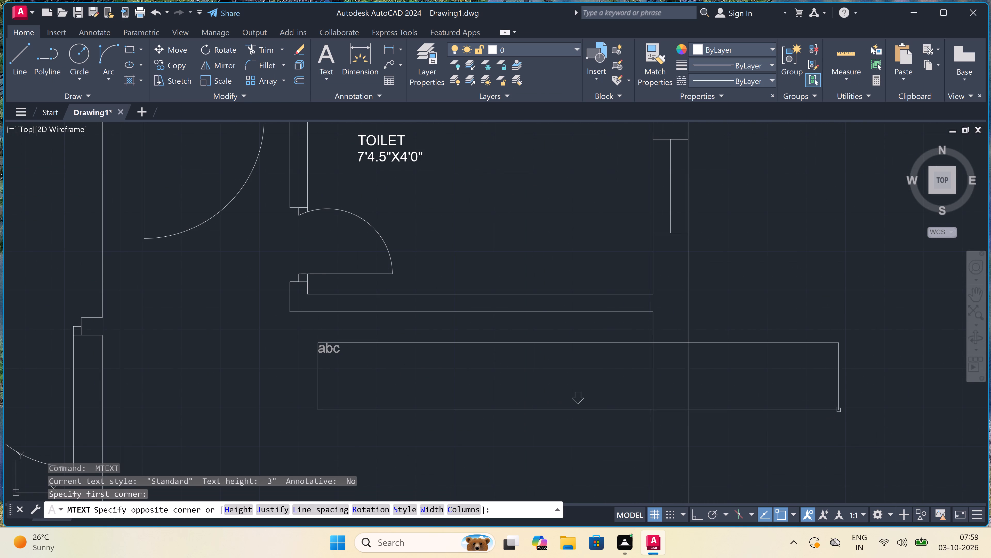
click(869, 387)
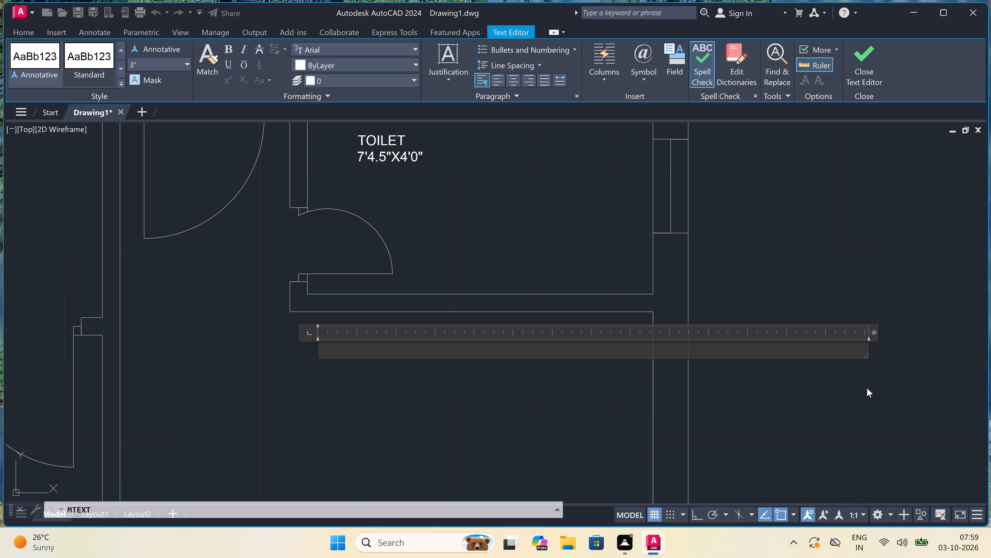
right_click(867, 388)
key(b)
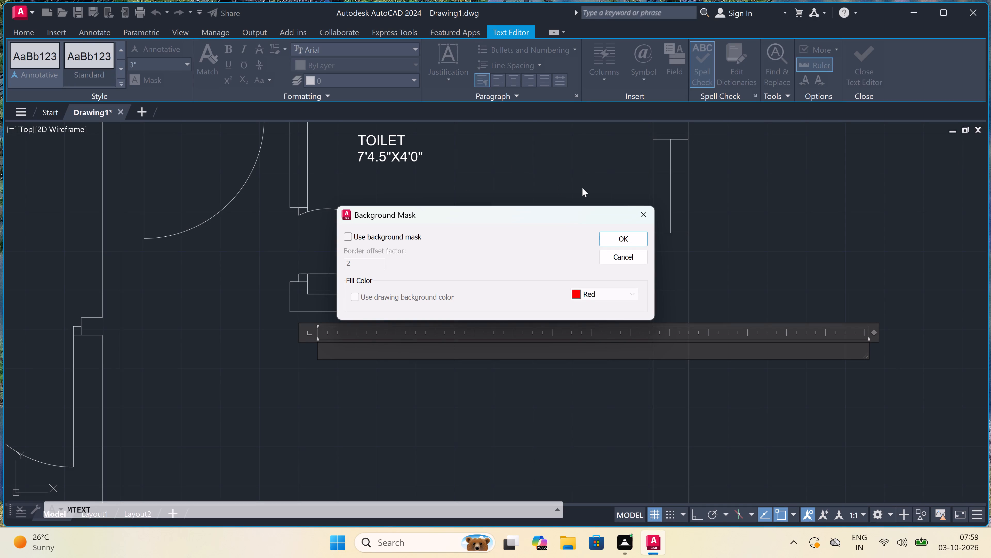
click(648, 210)
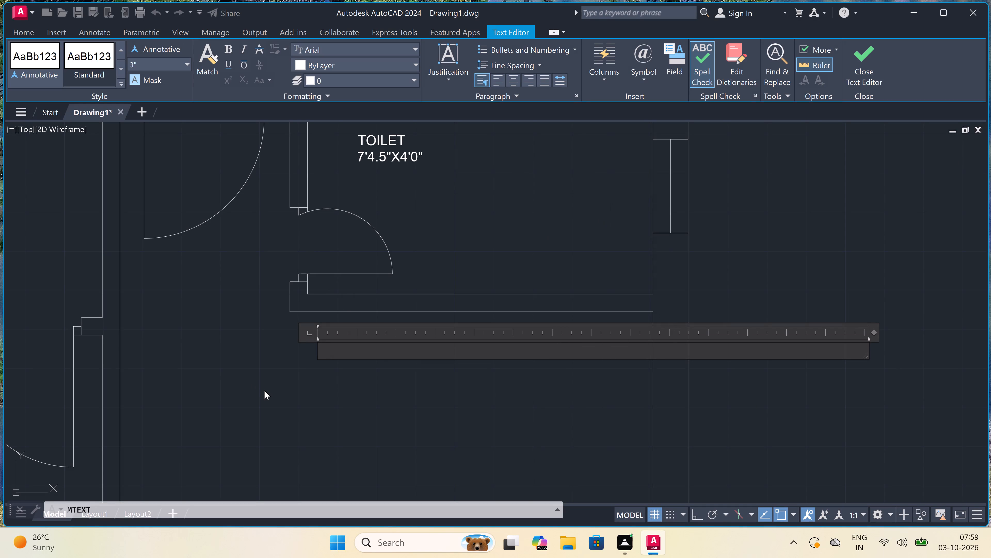
key(b)
text(EDR)
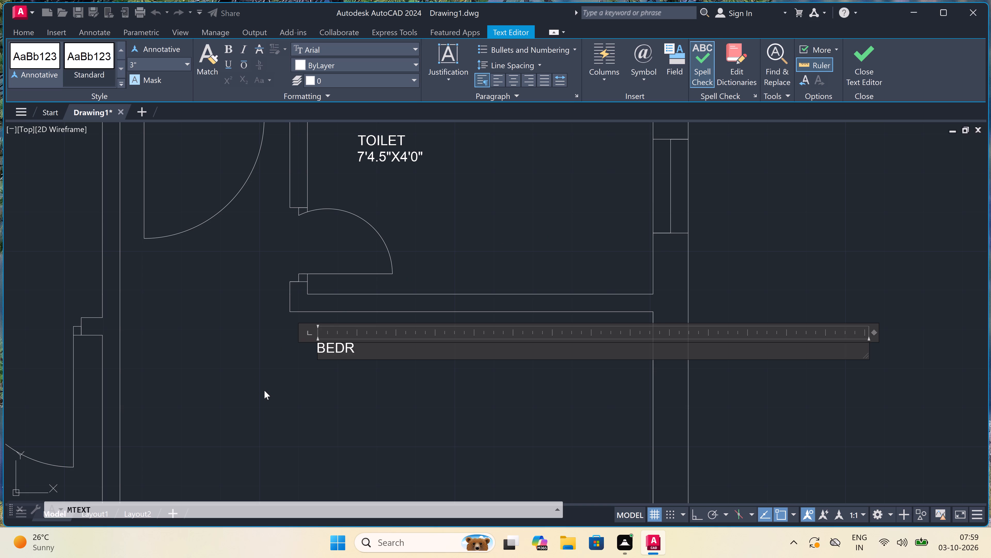
text(OOM)
scroll(267, 390, down, 2)
scroll(269, 392, up, 1)
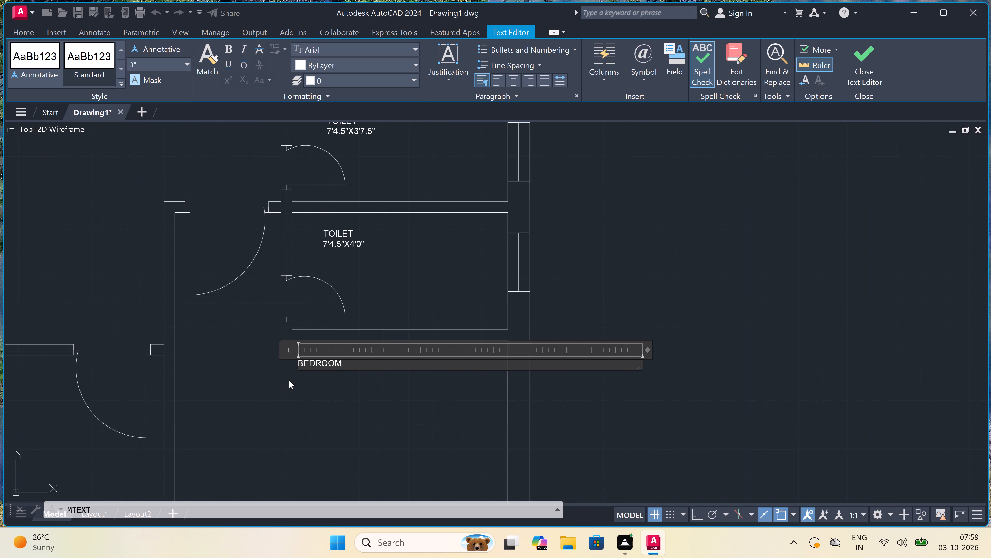
key(Return)
scroll(288, 380, up, 4)
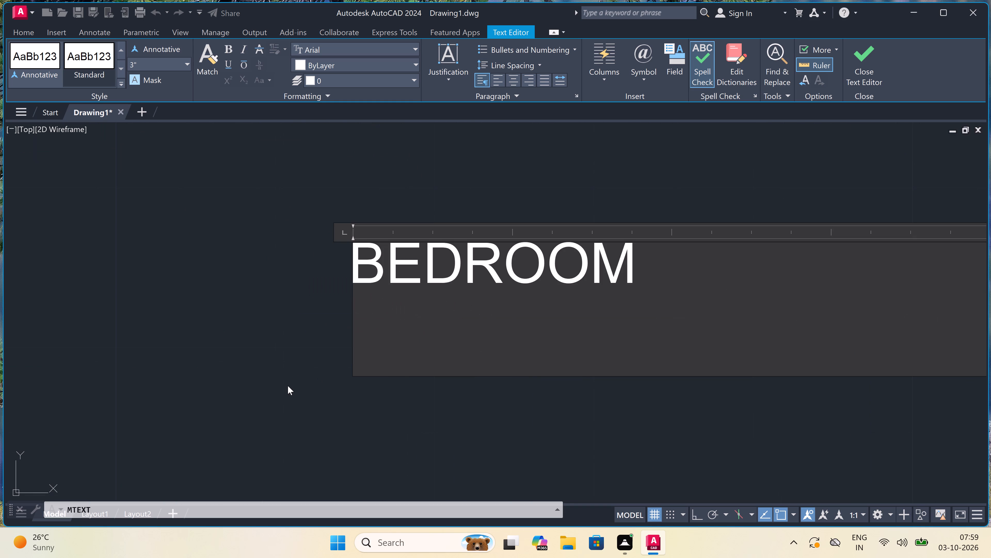
key(1)
text(0'9")
key(x)
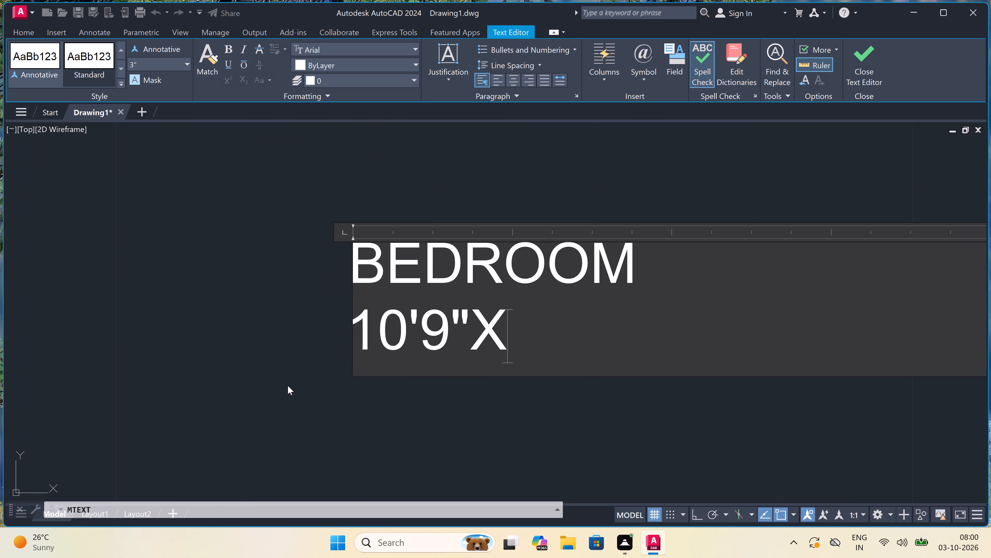
text(12'0")
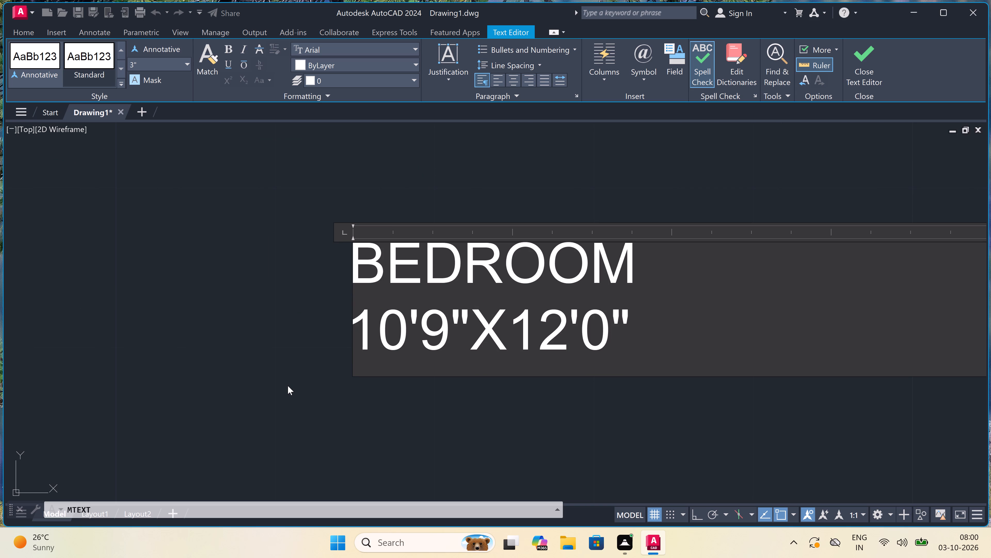
click(288, 386)
Add the multiline text "BEDROOM" with "11'10.5"X11'6"" below it in the room below the living/dining room, lower right unit.
scroll(335, 327, down, 6)
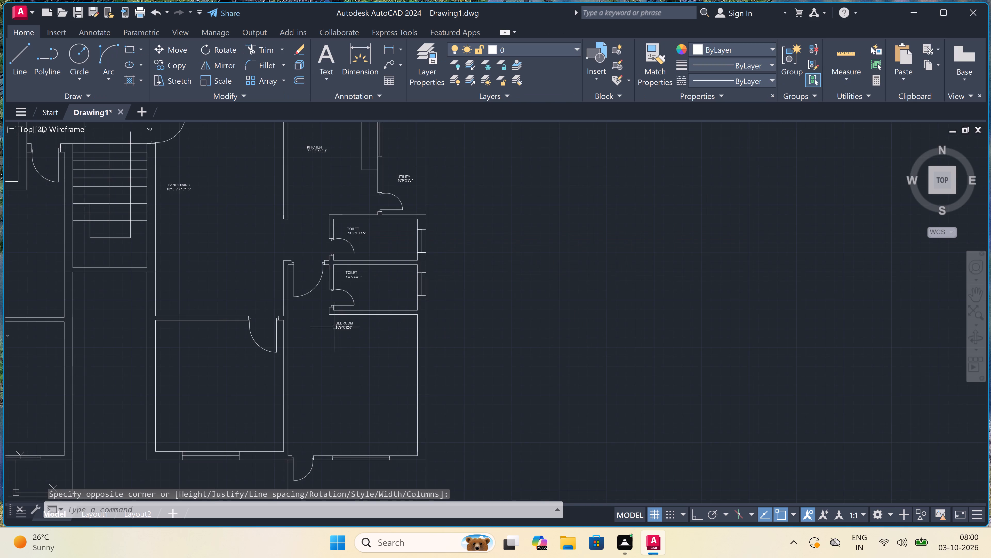
scroll(335, 327, down, 2)
scroll(258, 329, up, 3)
key(space)
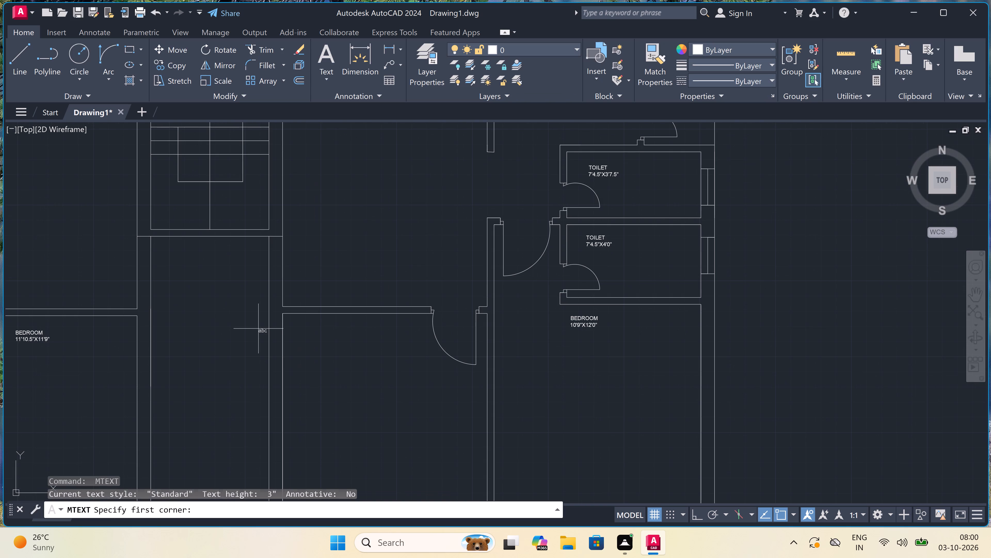
scroll(300, 330, up, 1)
click(305, 328)
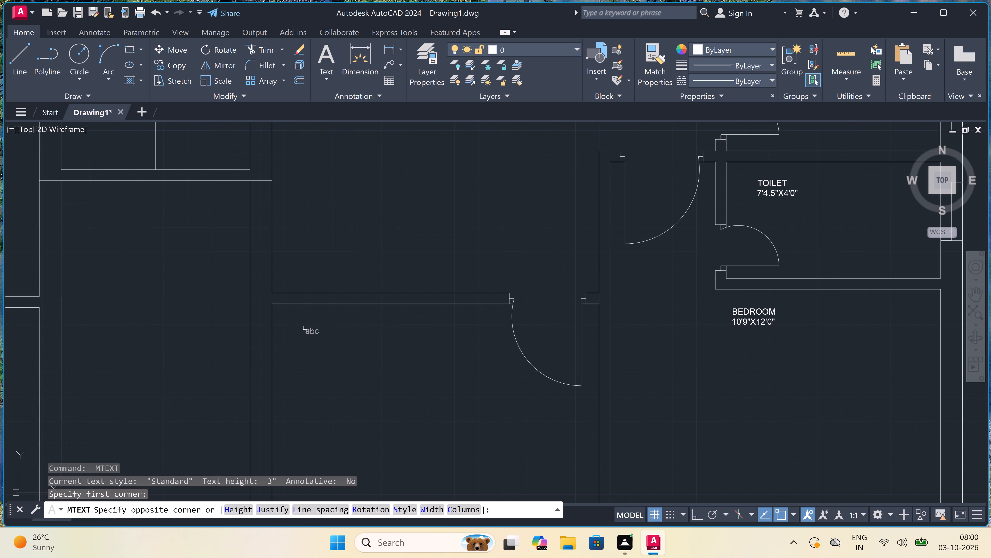
click(680, 370)
scroll(382, 362, up, 1)
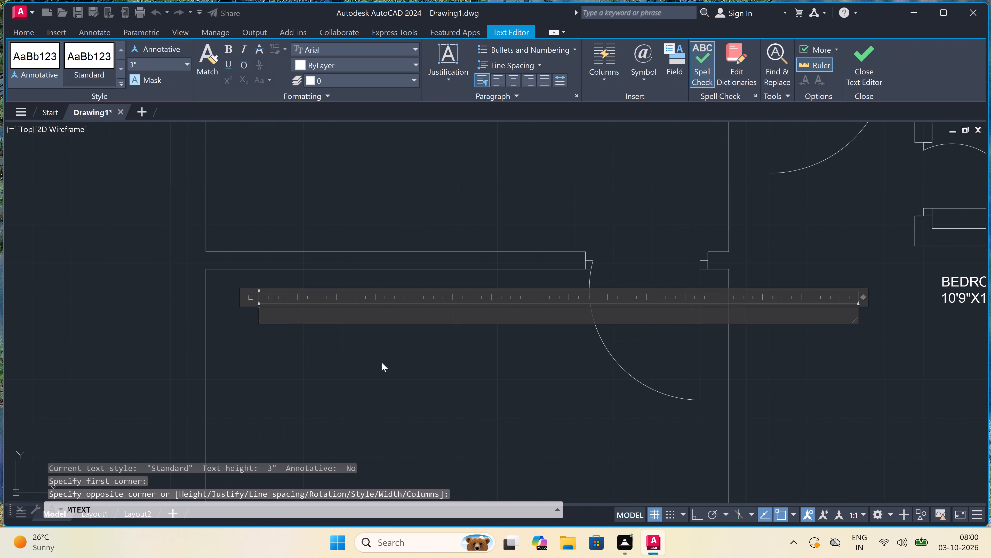
text(BEDROOM)
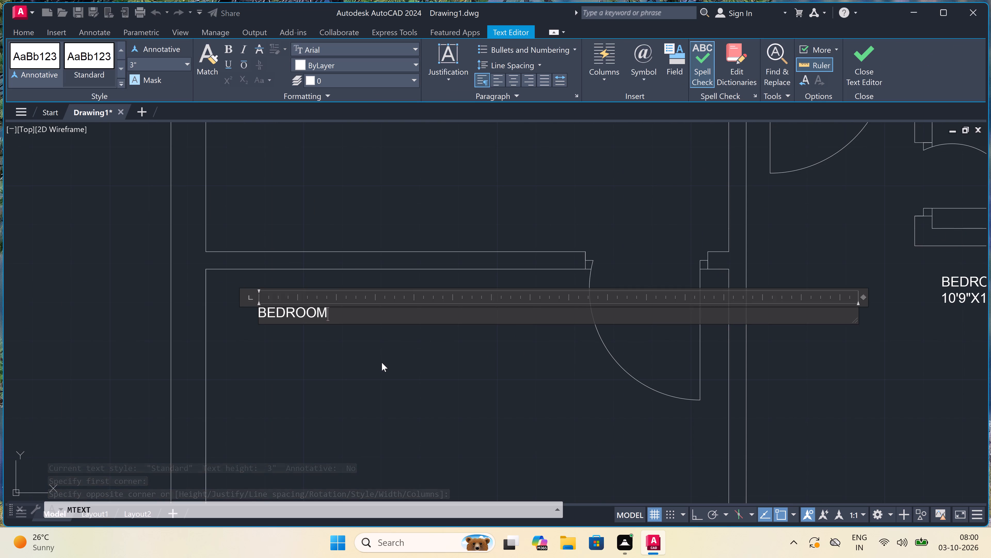
key(Return)
text(11)
key(apostrophe)
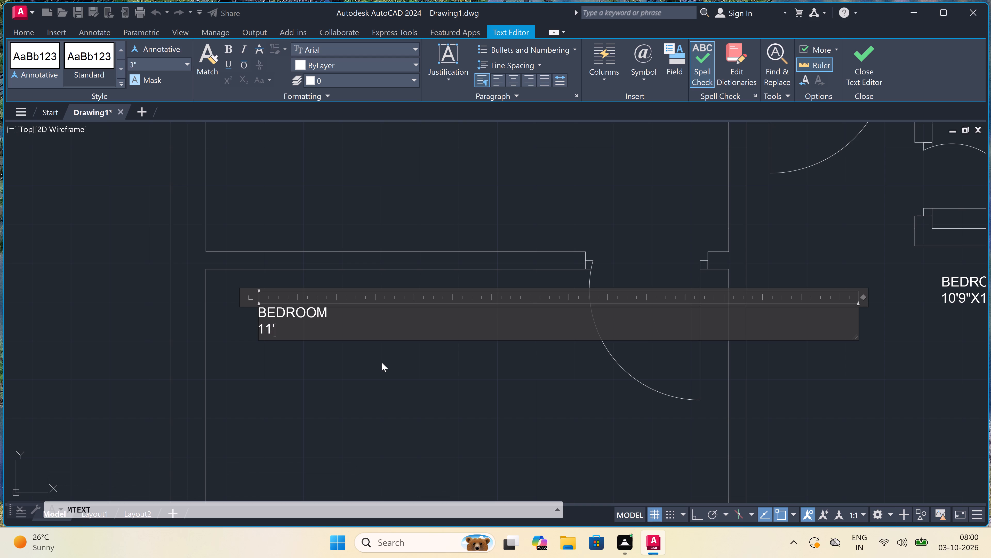
text(10.5)
key(shift+quotedbl)
key(x)
text(11)
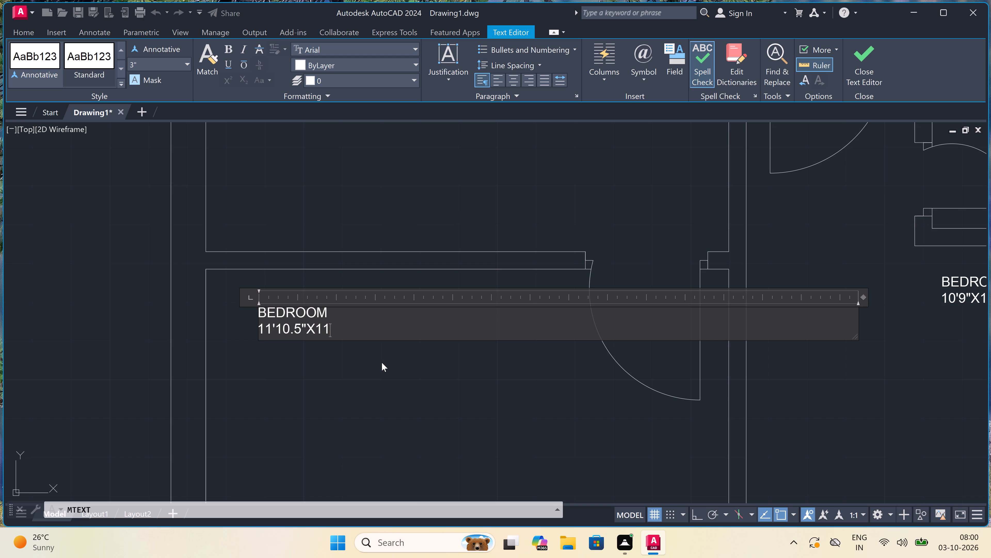
text('6)
key(shift+quotedbl)
double_click(309, 377)
scroll(309, 377, down, 3)
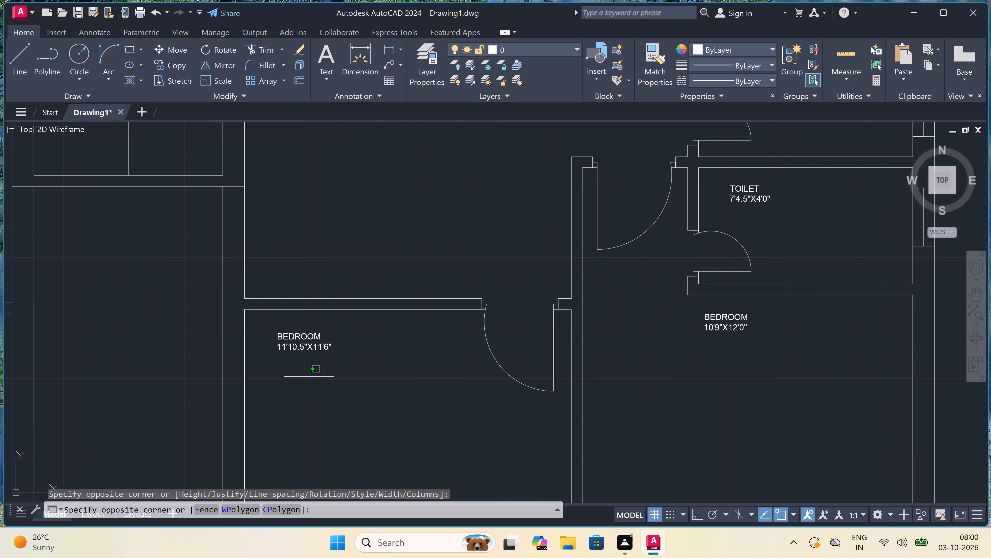
scroll(309, 377, down, 2)
key(Escape)
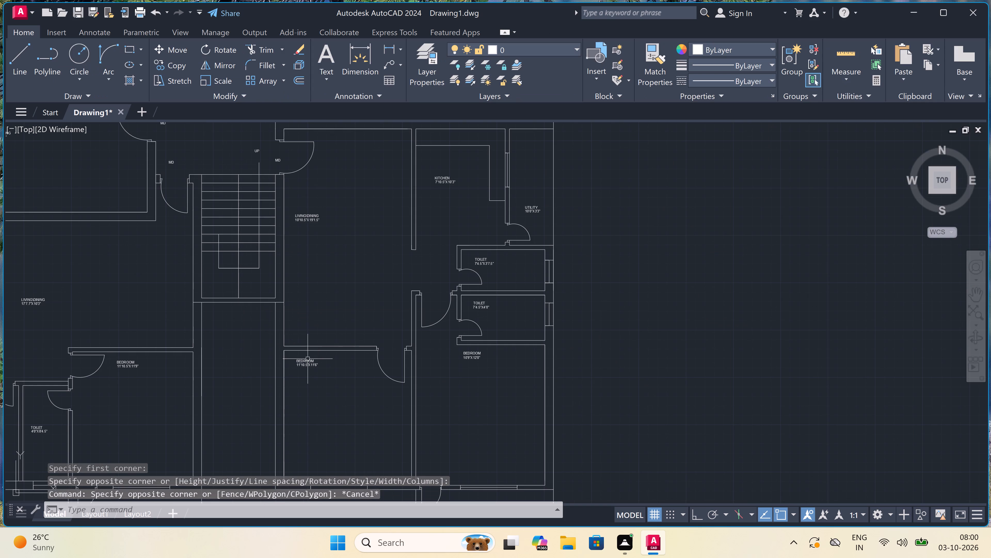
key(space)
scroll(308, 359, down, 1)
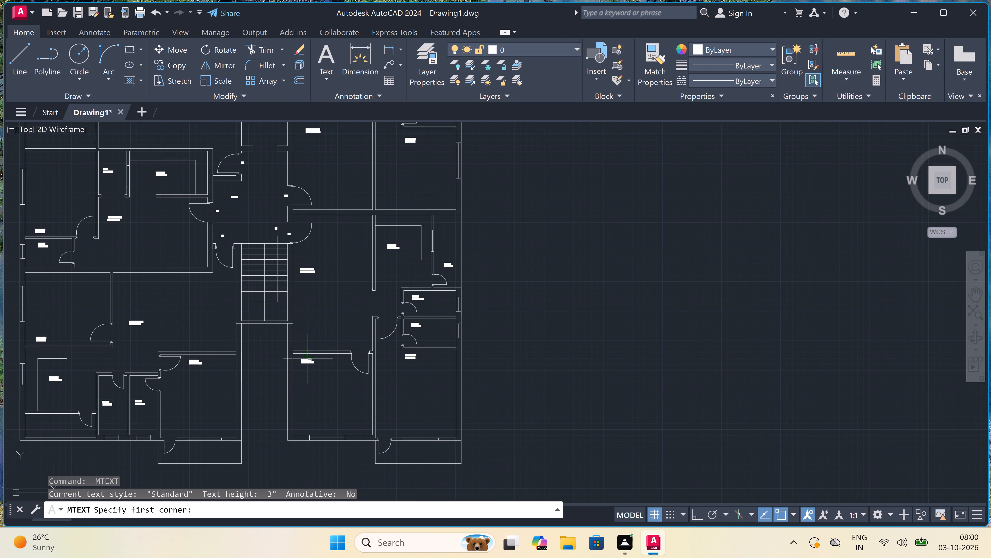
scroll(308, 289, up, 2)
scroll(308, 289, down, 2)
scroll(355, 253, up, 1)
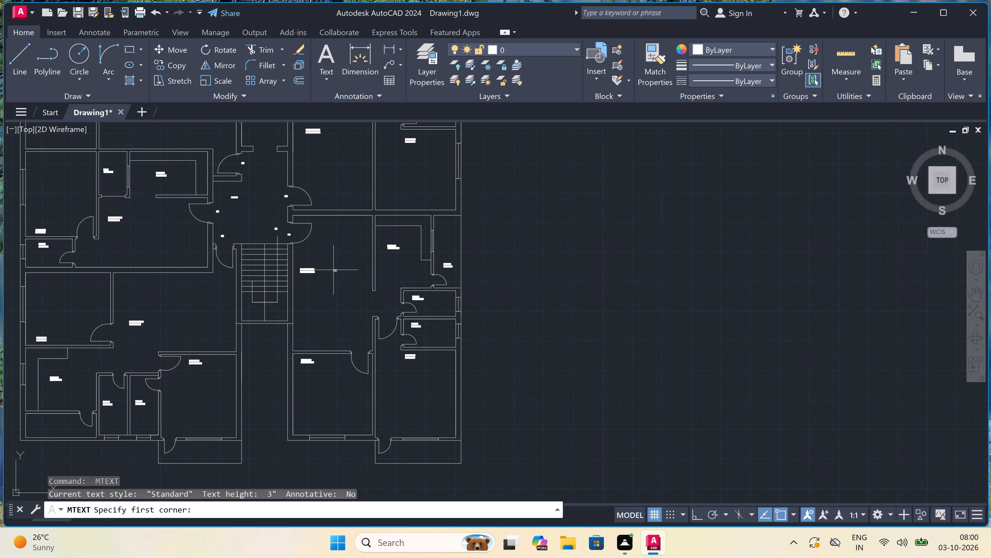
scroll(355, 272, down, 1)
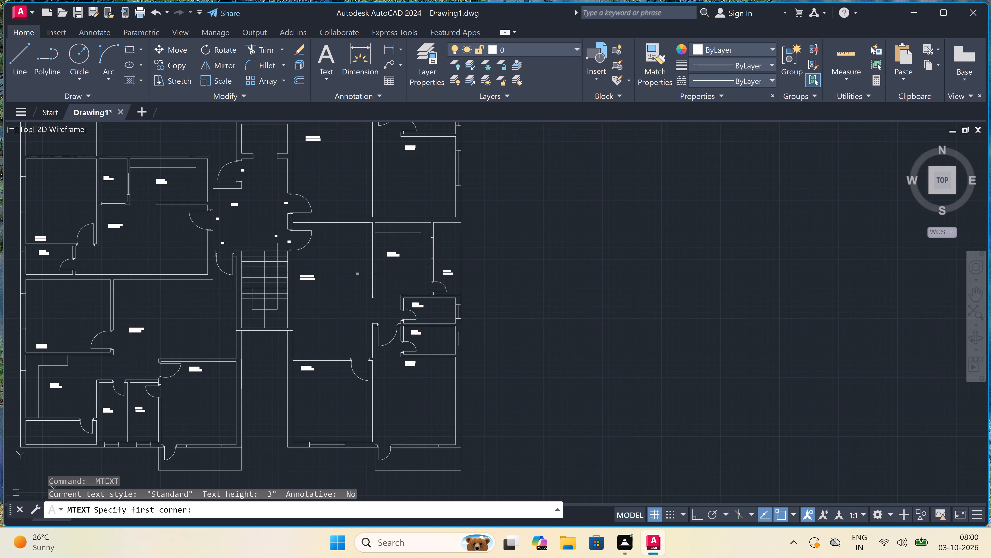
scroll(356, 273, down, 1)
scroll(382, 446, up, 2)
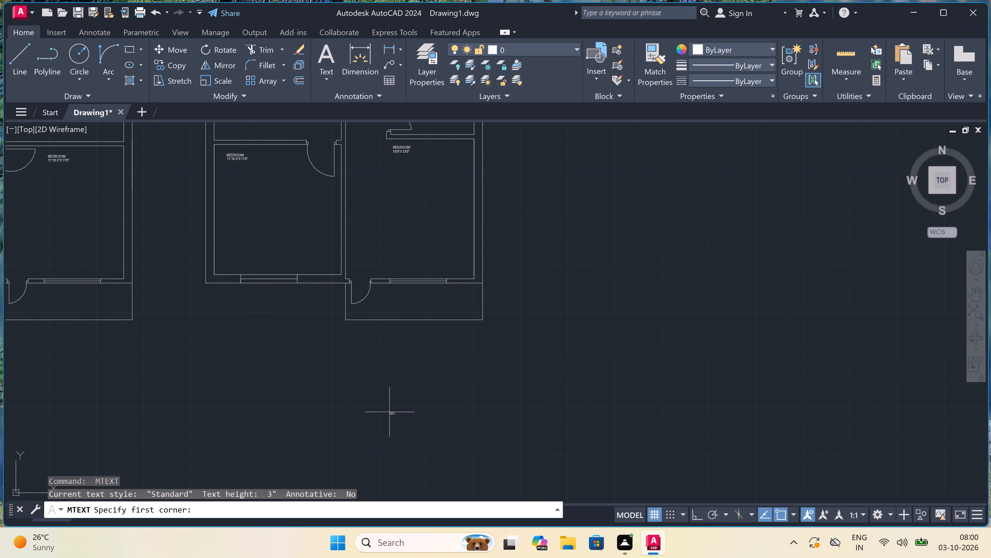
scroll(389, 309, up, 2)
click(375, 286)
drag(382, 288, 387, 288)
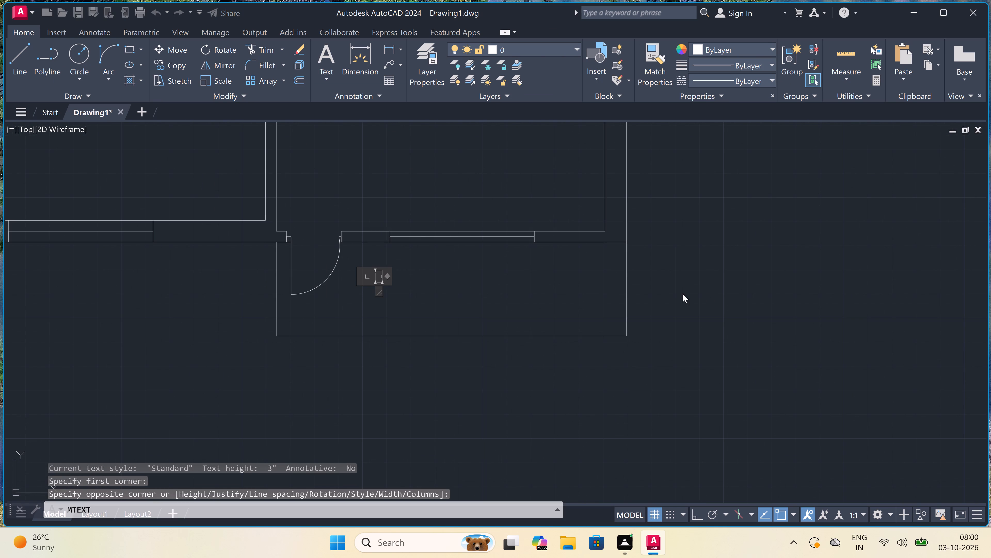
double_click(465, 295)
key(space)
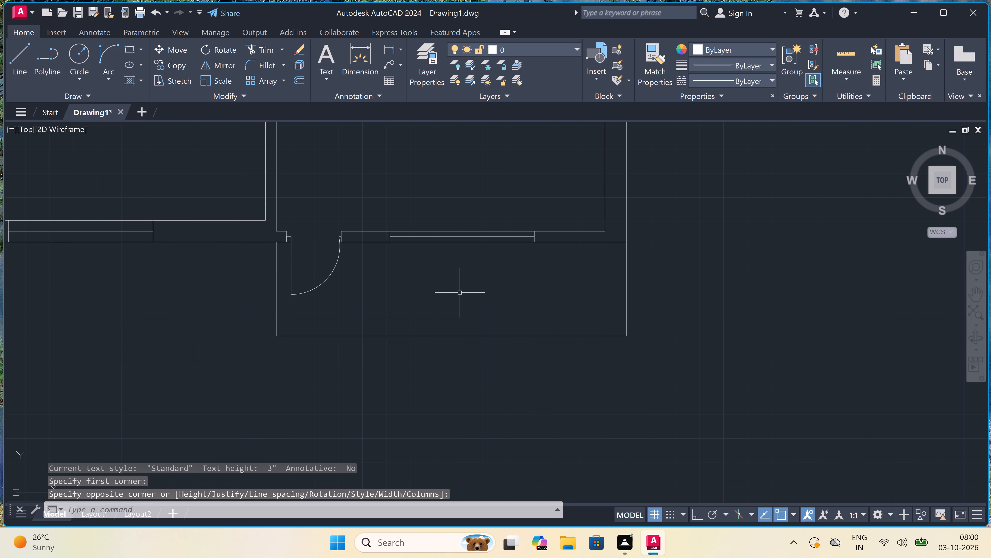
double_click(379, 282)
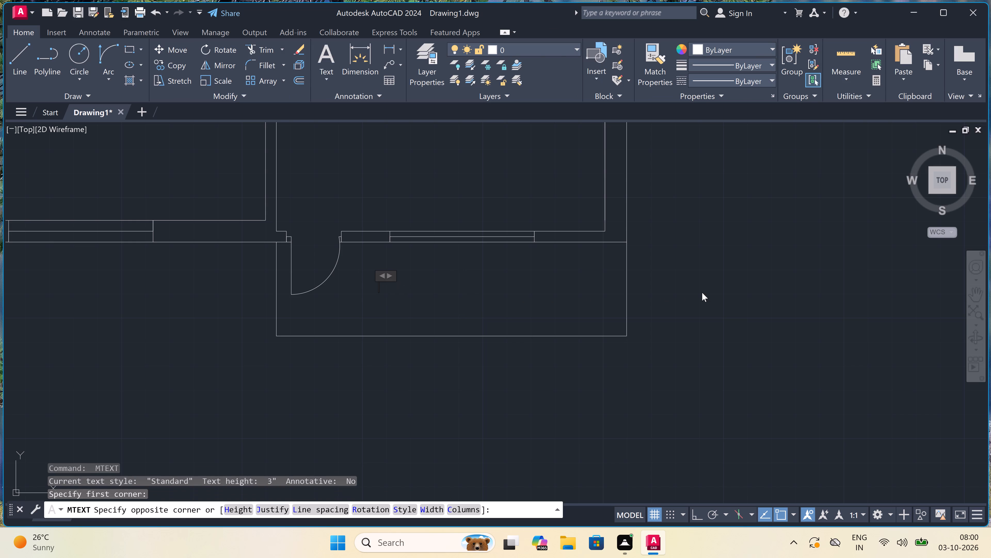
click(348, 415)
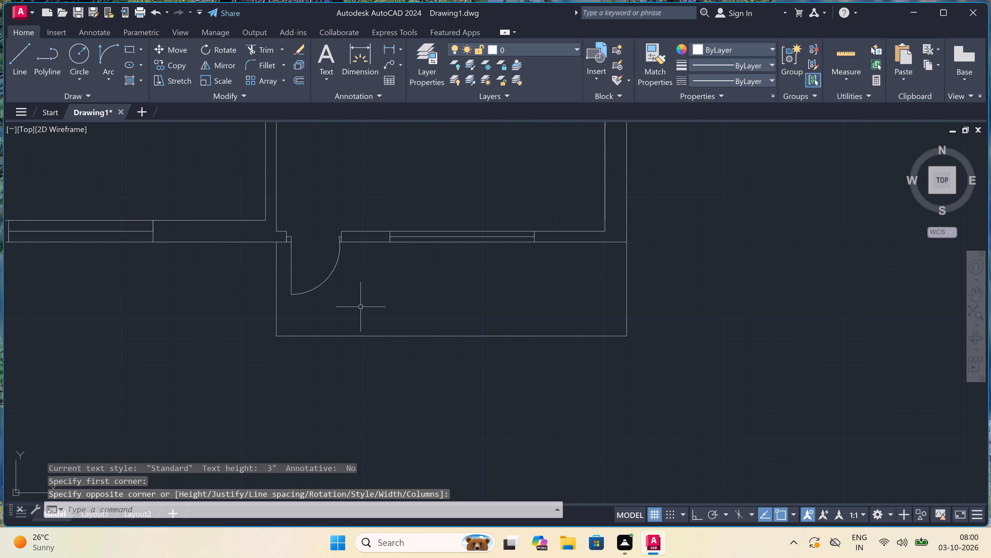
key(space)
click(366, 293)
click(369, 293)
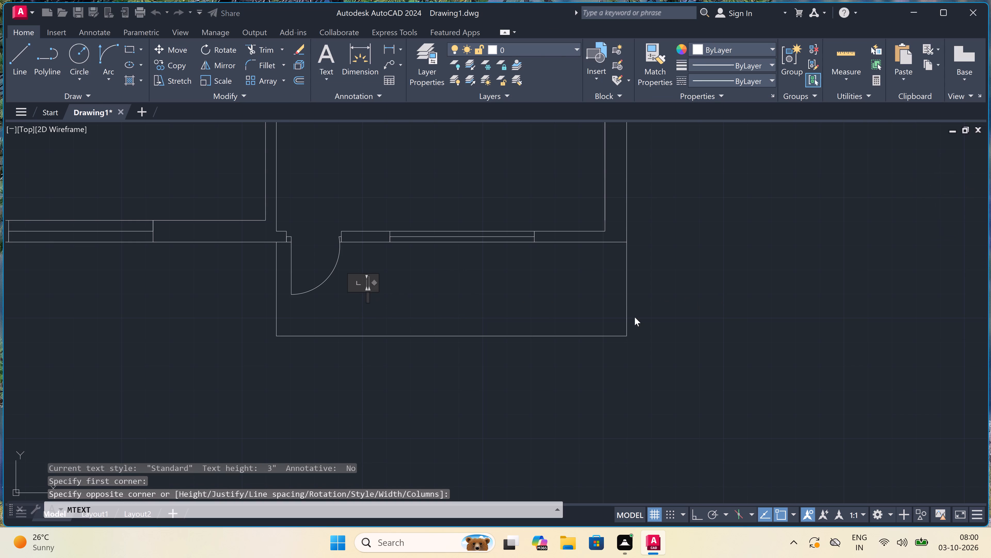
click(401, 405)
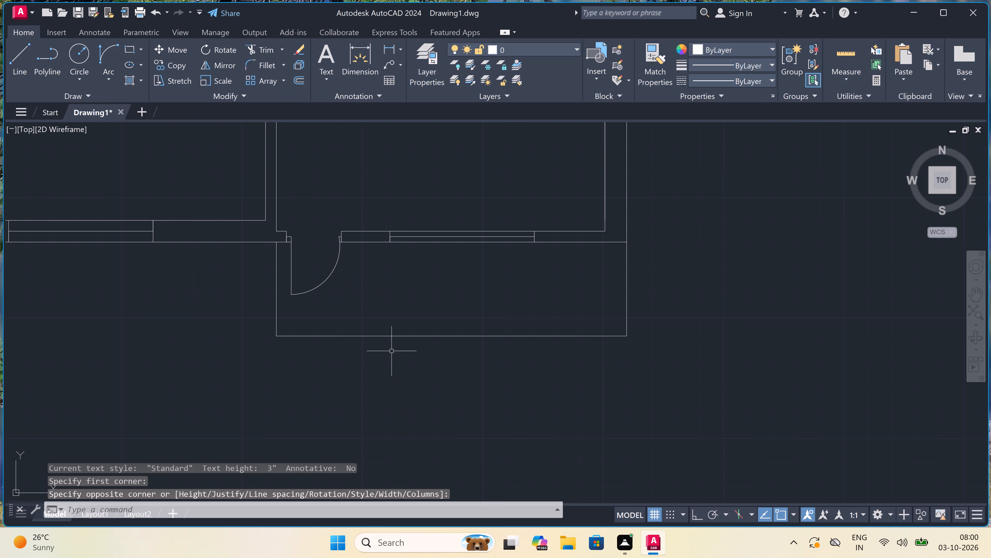
Add the multiline text "DECK" with "11'10.5"X3'3"" below it in the deck at the bottom of the lower right unit.
text(MT)
key(space)
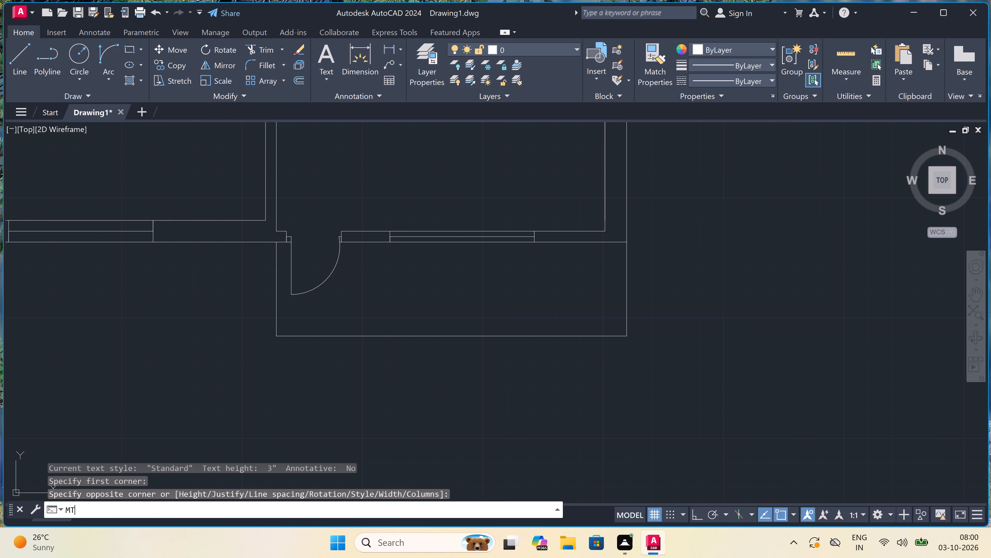
click(380, 294)
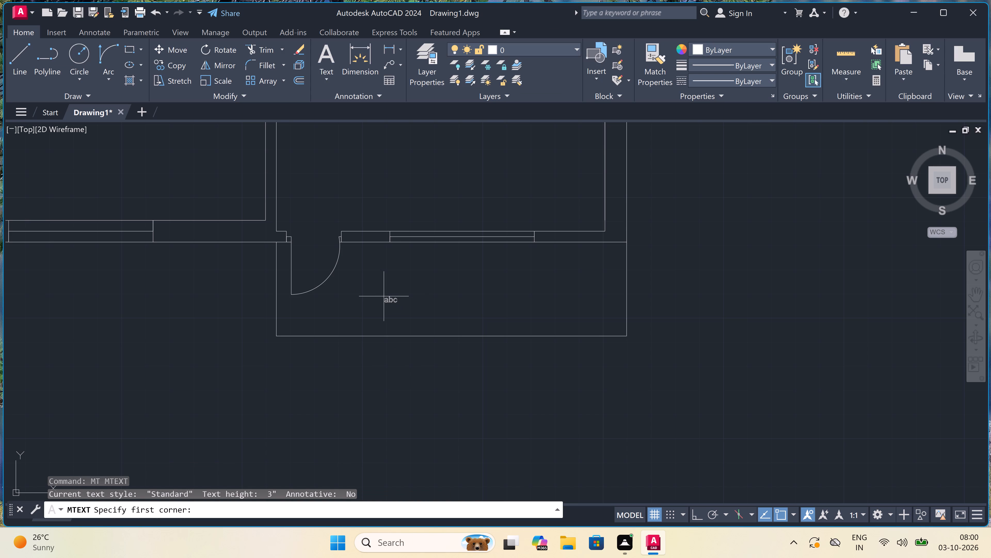
click(786, 296)
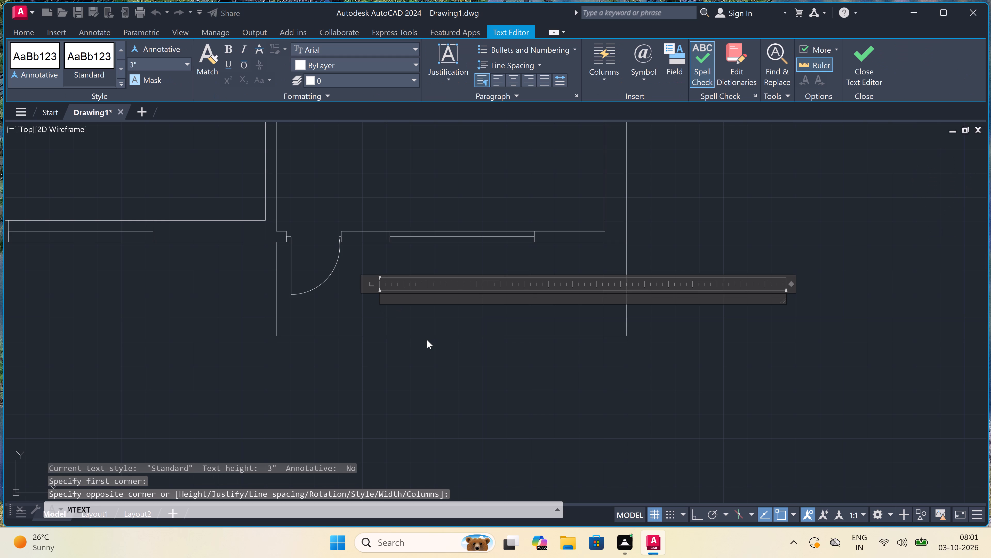
text(DEC)
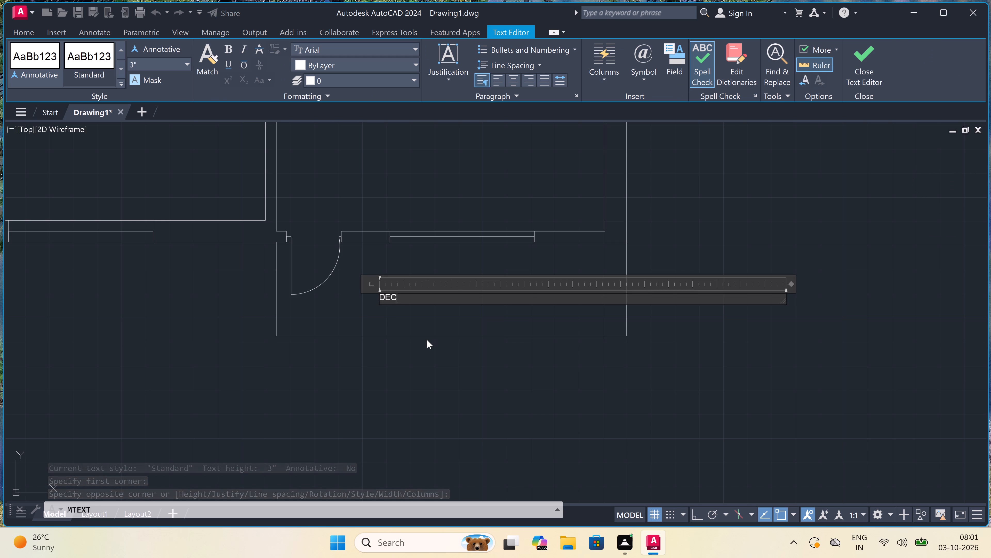
key(k)
key(Return)
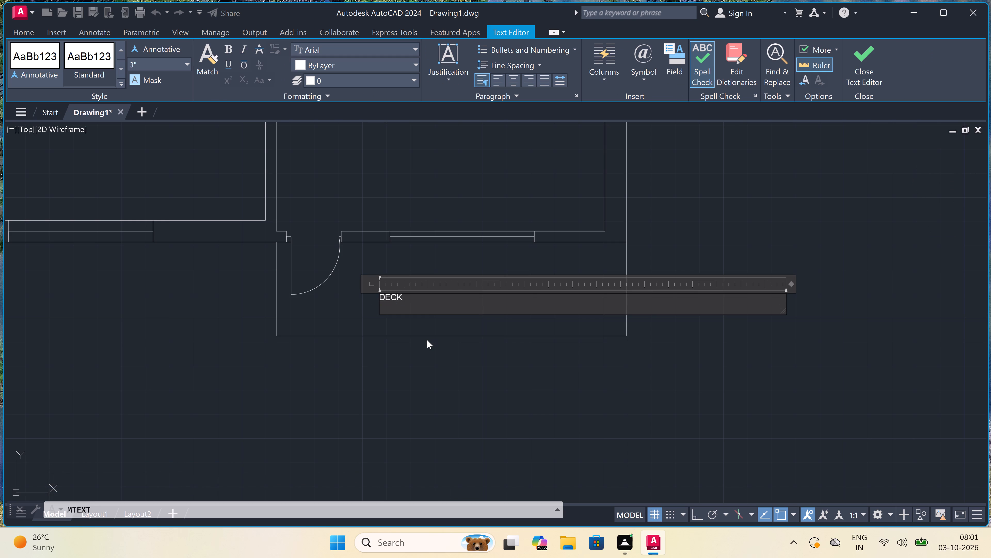
text(11)
key(apostrophe)
text(10.5)
text("X)
key(3)
text('3)
key(shift+quotedbl)
double_click(398, 359)
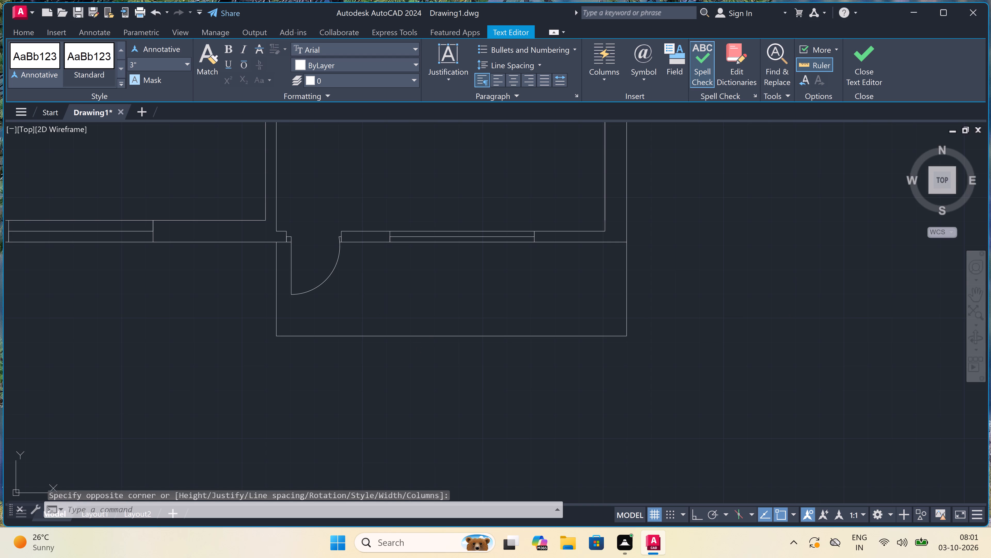
Add the multiline text "DECK" with "12'10.5"X3'3"" below it in the deck below the bedroom, lower left unit.
scroll(398, 358, down, 5)
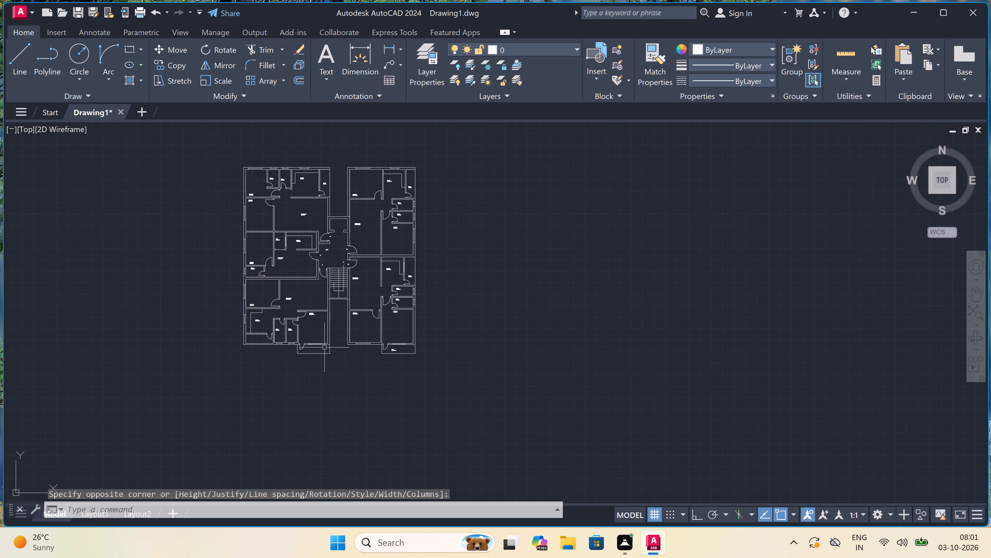
scroll(247, 340, up, 2)
scroll(415, 358, up, 2)
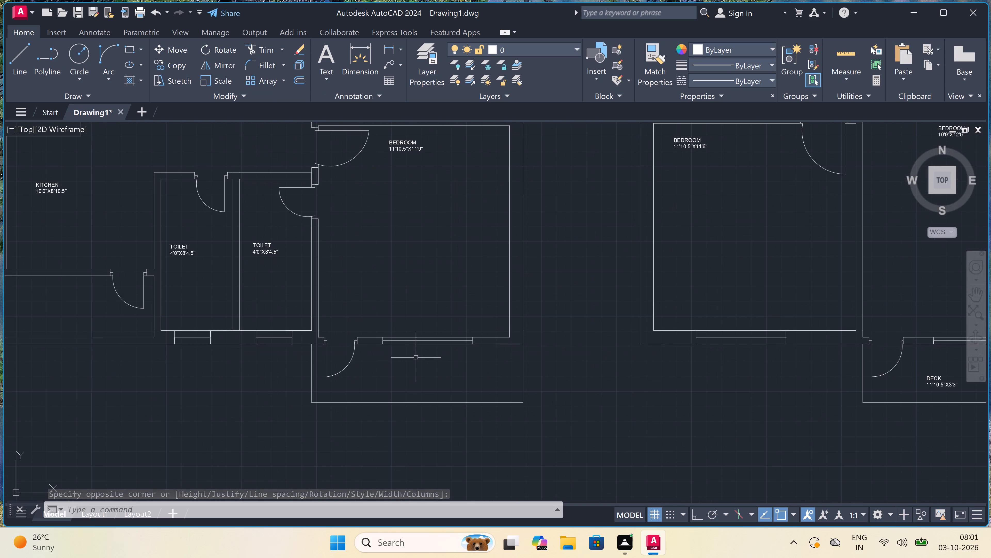
key(space)
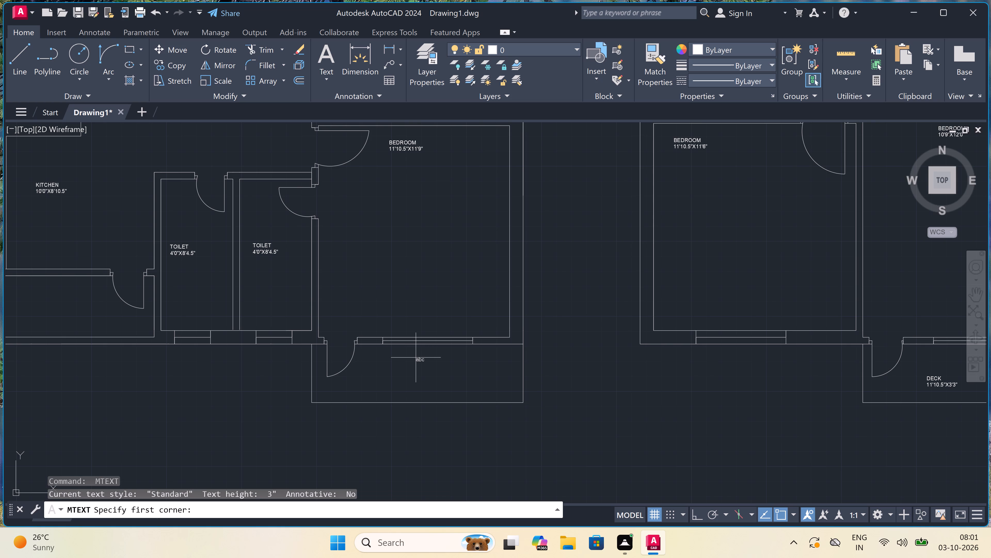
scroll(416, 359, up, 2)
click(338, 378)
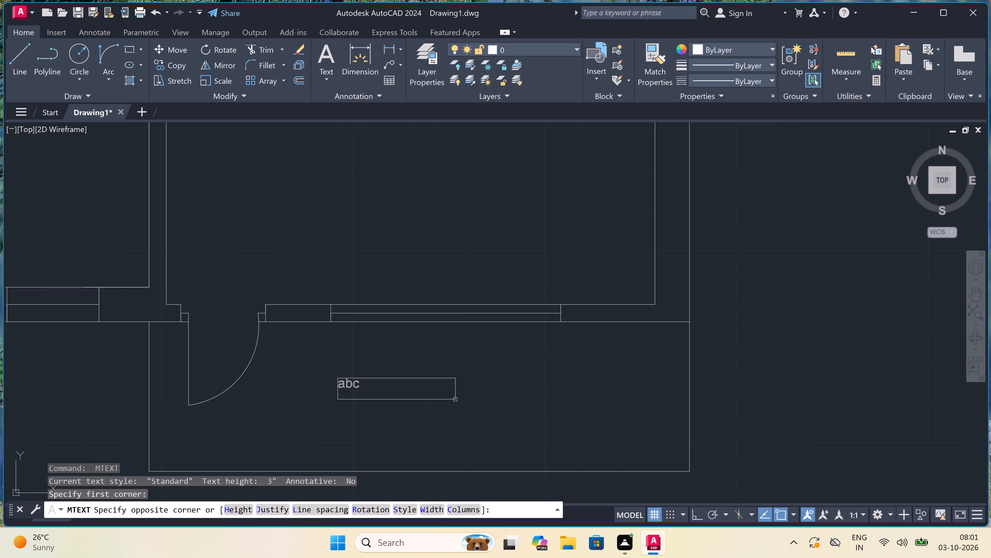
click(739, 406)
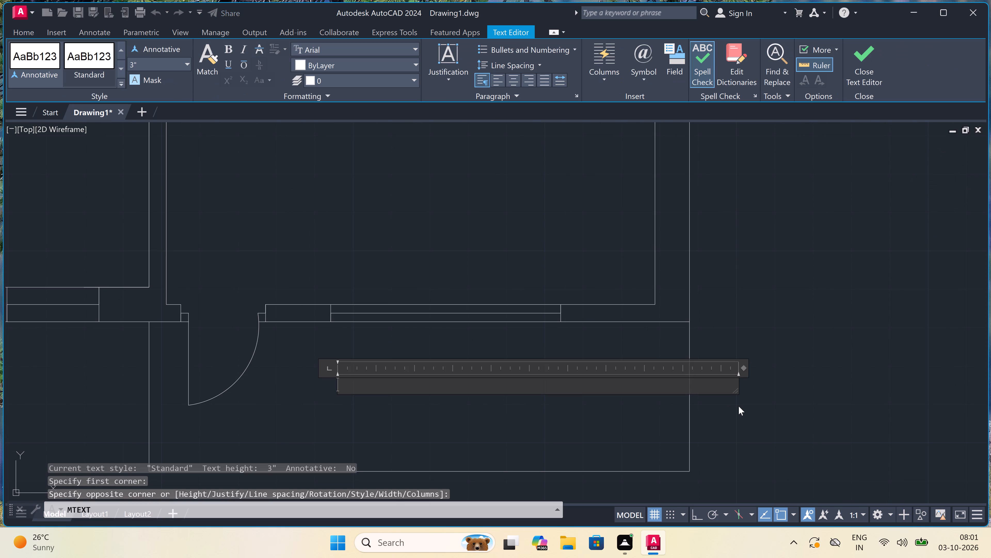
text(DEC)
key(k)
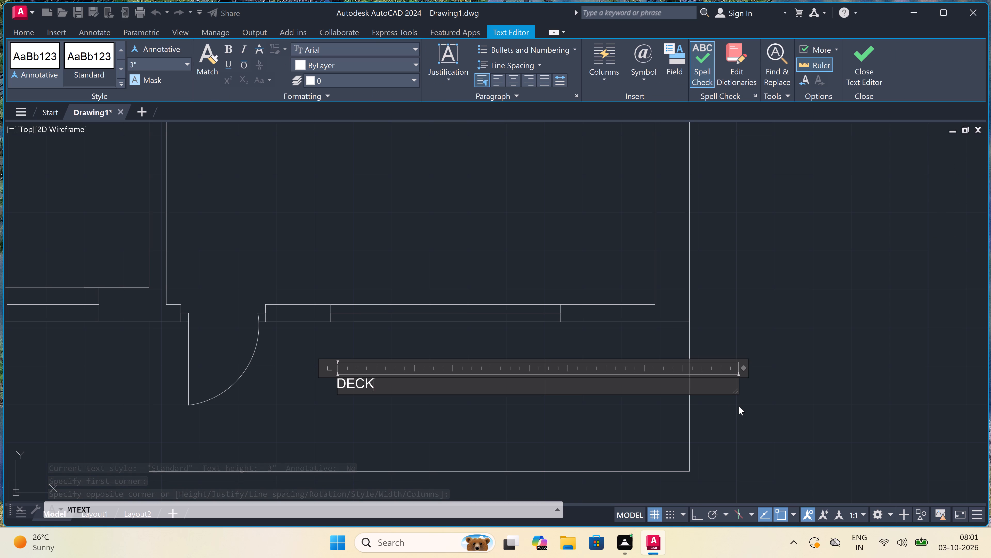
key(Return)
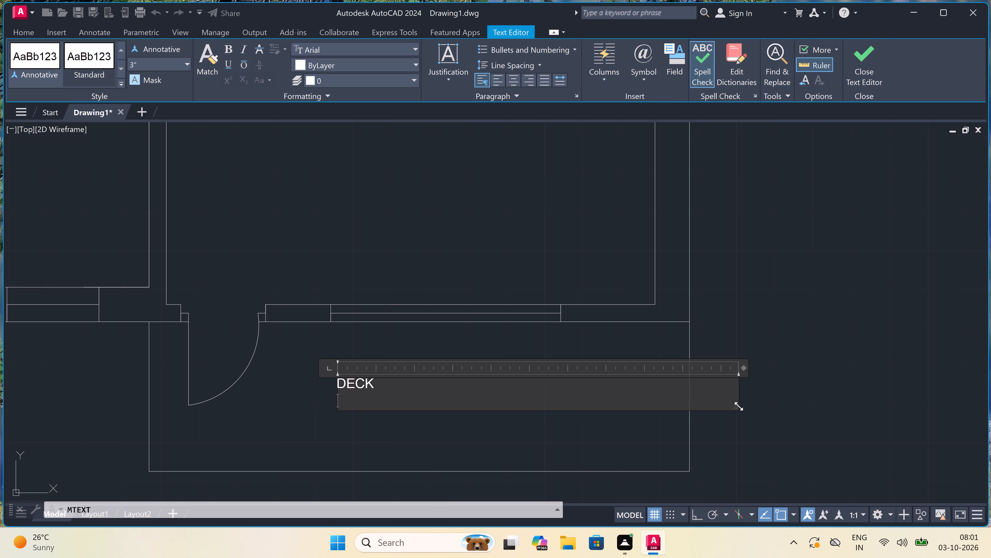
text(12)
key(apostrophe)
key(1)
key(0)
text(.5)
key(shift+quotedbl)
key(x)
key(3)
text('3)
key(shift+quotedbl)
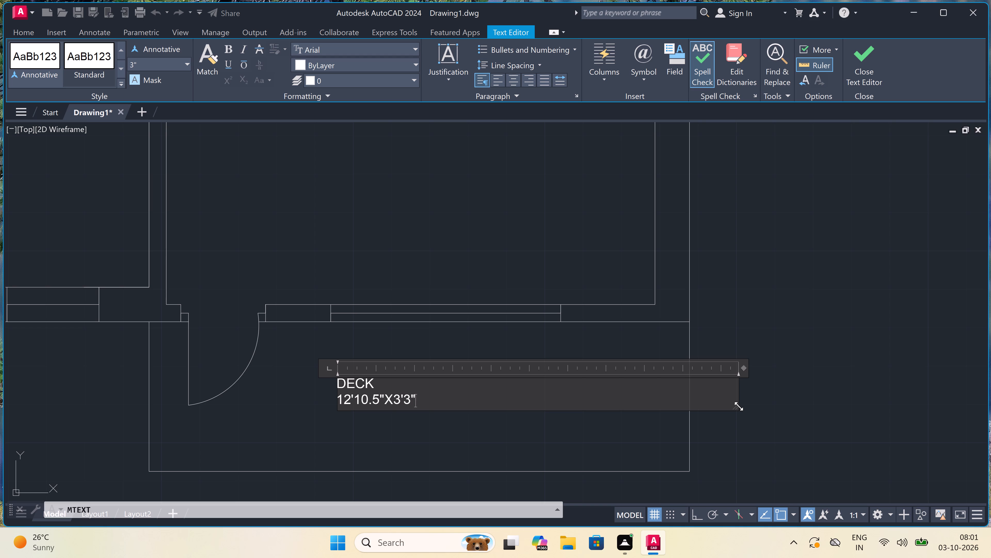
click(372, 419)
Examine the floor plan for spaces still without labels, including the small enclosure directly above the lobby.
scroll(387, 394, down, 5)
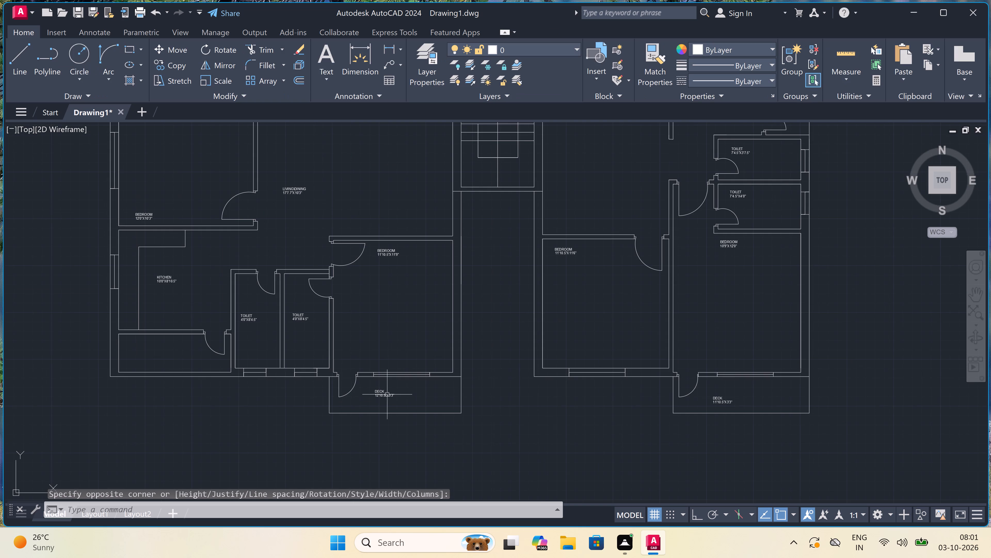
scroll(379, 314, down, 4)
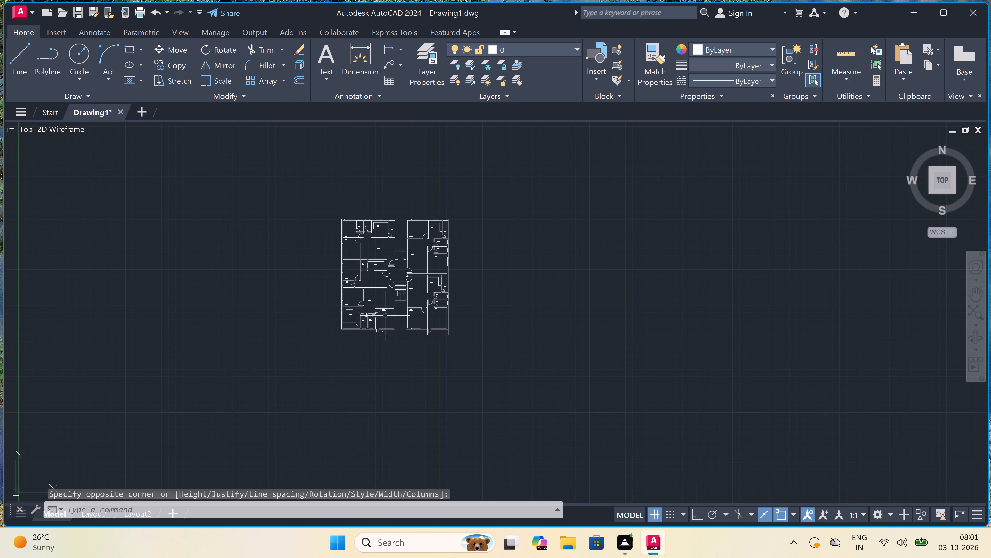
scroll(380, 239, up, 3)
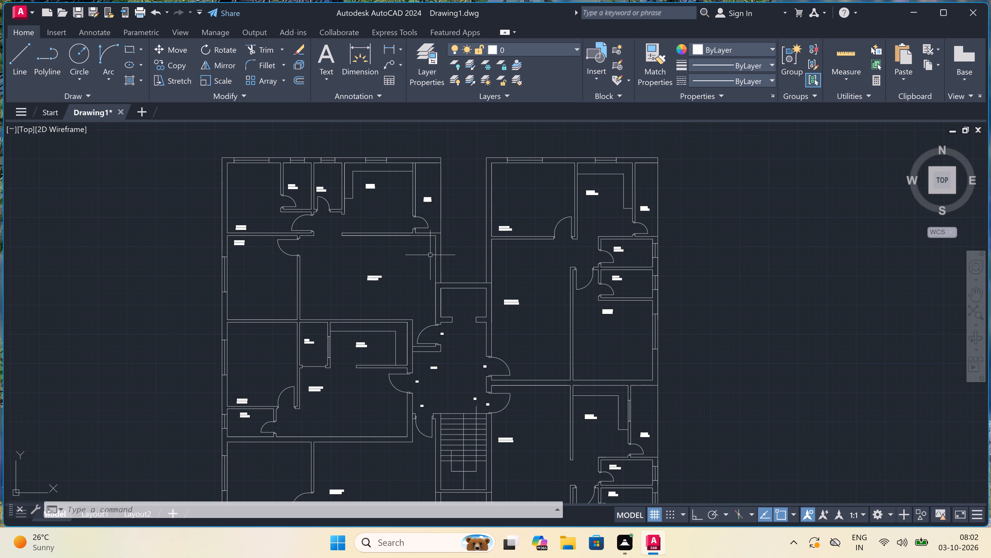
scroll(430, 255, down, 1)
scroll(439, 280, up, 3)
scroll(469, 279, up, 2)
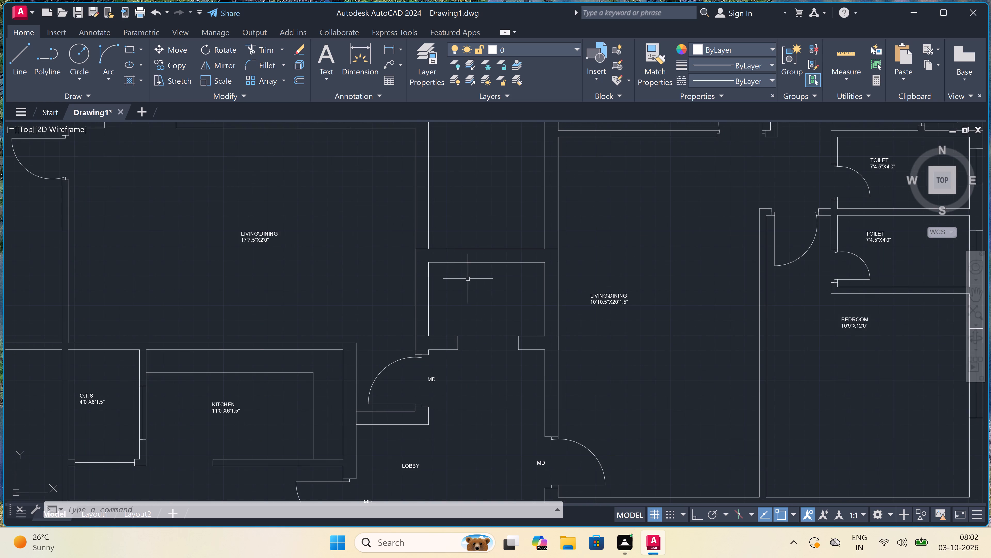
Add the multiline text "LIFT" with "6'6"X4'6"" below it in the small enclosure directly above the lobby.
text(MT)
key(space)
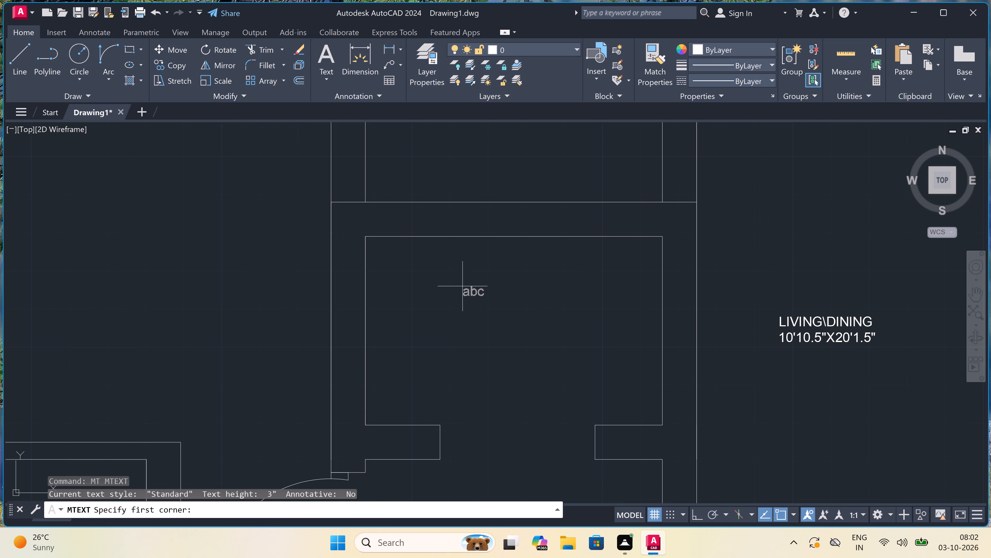
click(430, 296)
drag(434, 299, 438, 301)
click(506, 389)
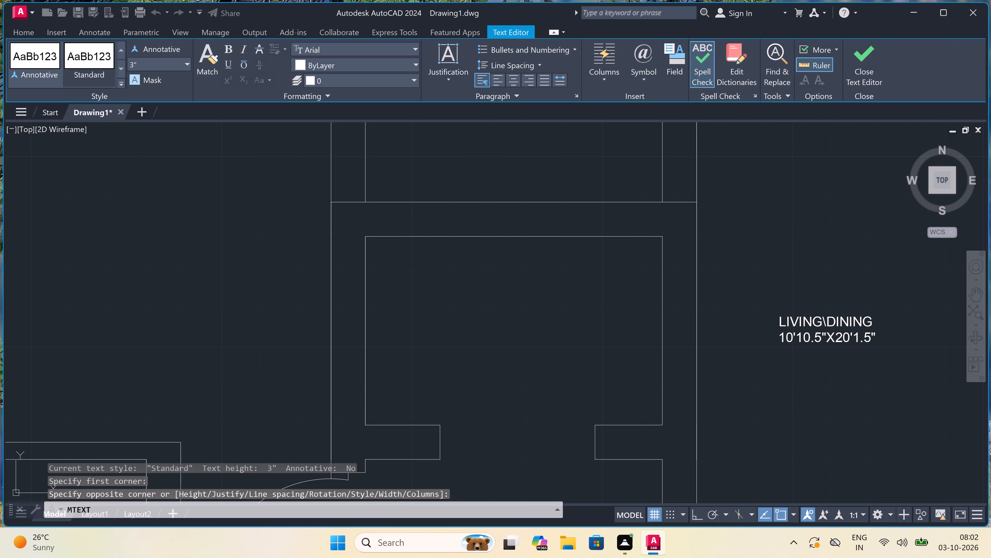
key(space)
double_click(439, 312)
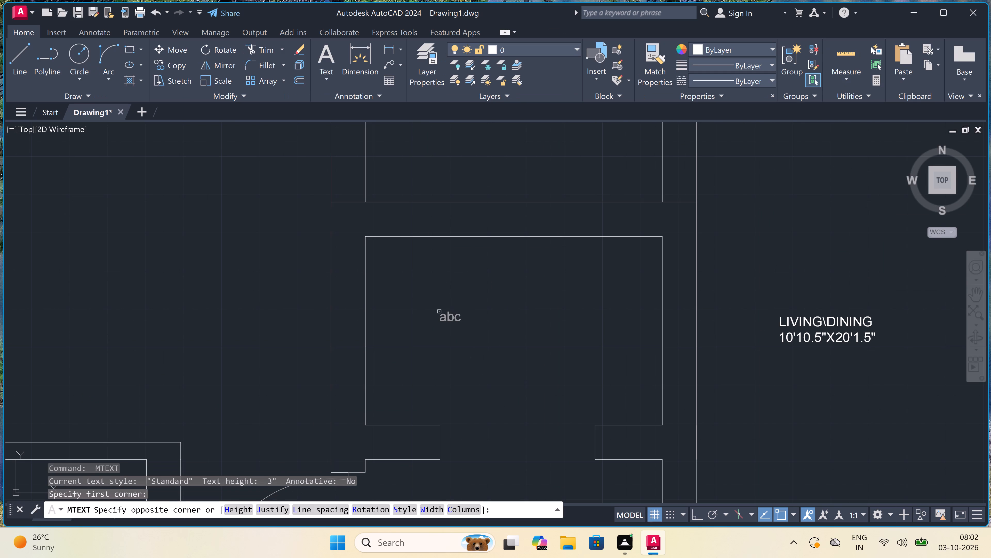
click(757, 314)
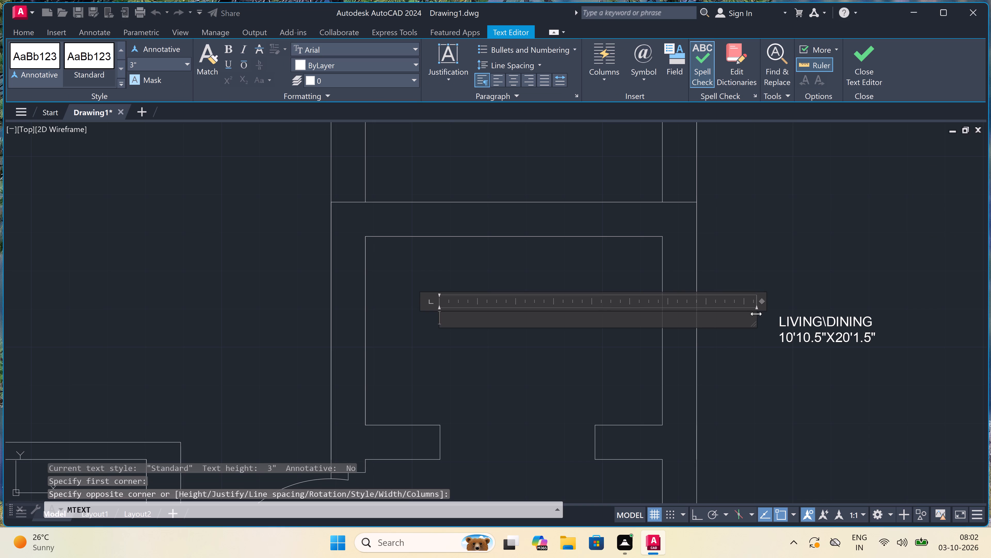
text(LIFT)
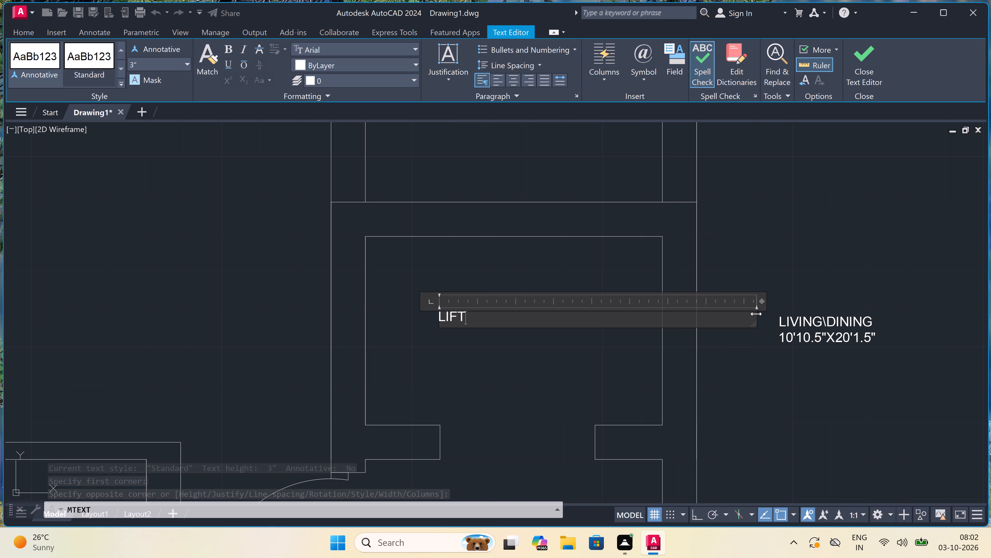
key(Return)
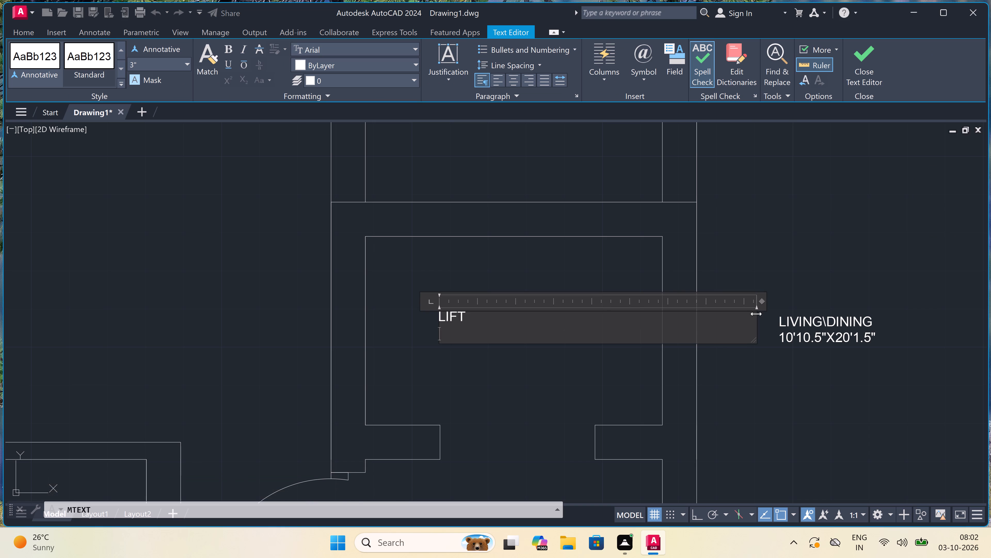
text(6'6)
key(shift+quotedbl)
key(x)
key(4)
text('6)
key(shift+quotedbl)
click(456, 364)
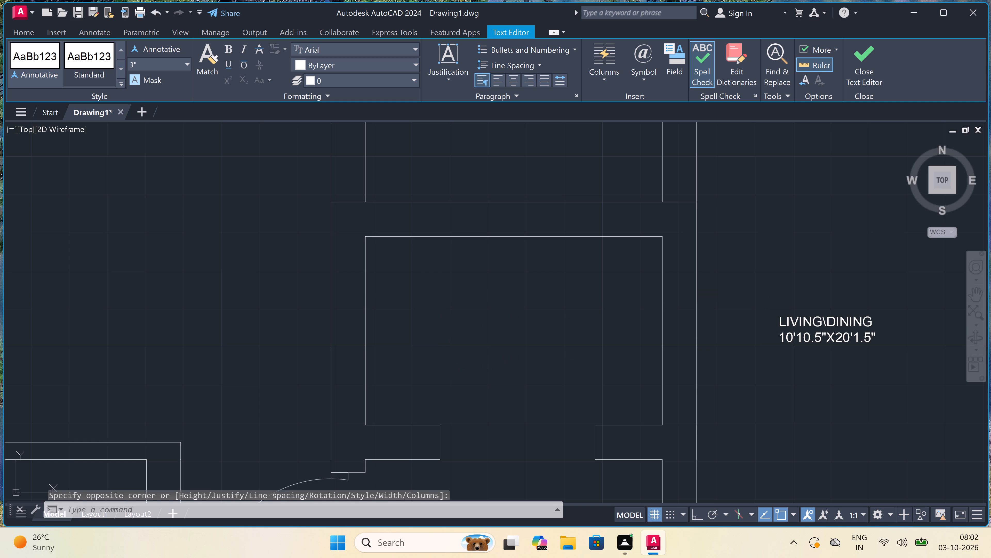
Examine the whole floor plan for label coverage and text legibility, including the lobby and staircase area.
scroll(453, 335, down, 7)
scroll(453, 374, up, 2)
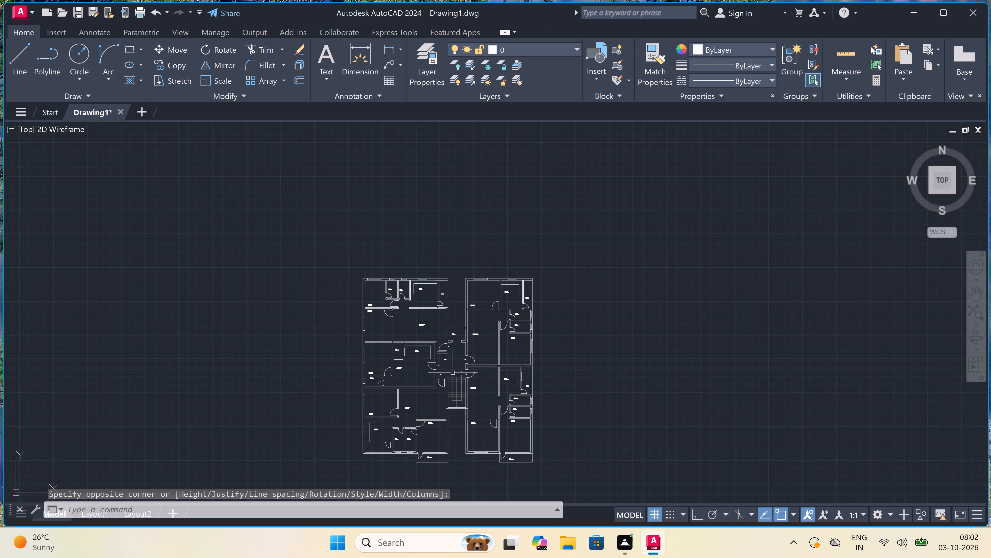
scroll(453, 374, up, 1)
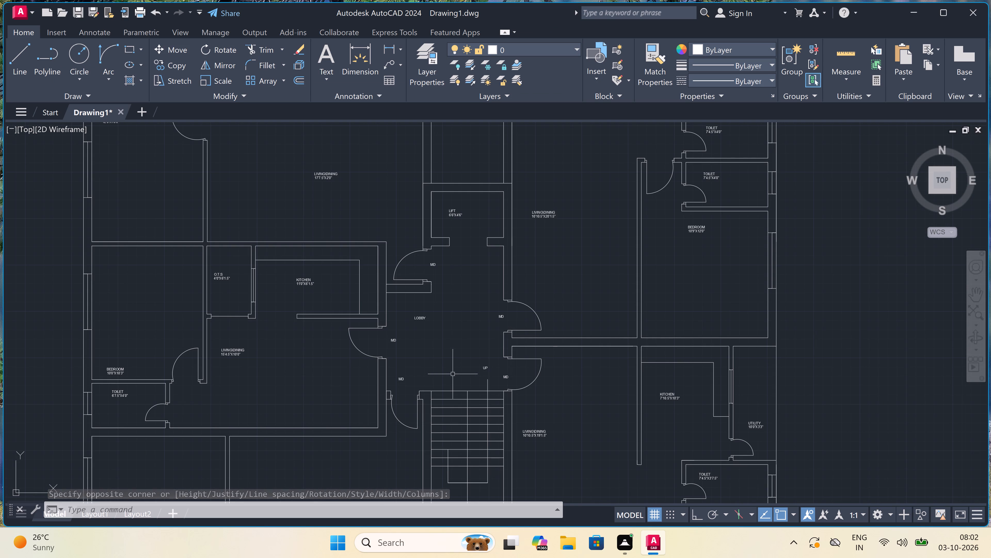
scroll(461, 360, down, 1)
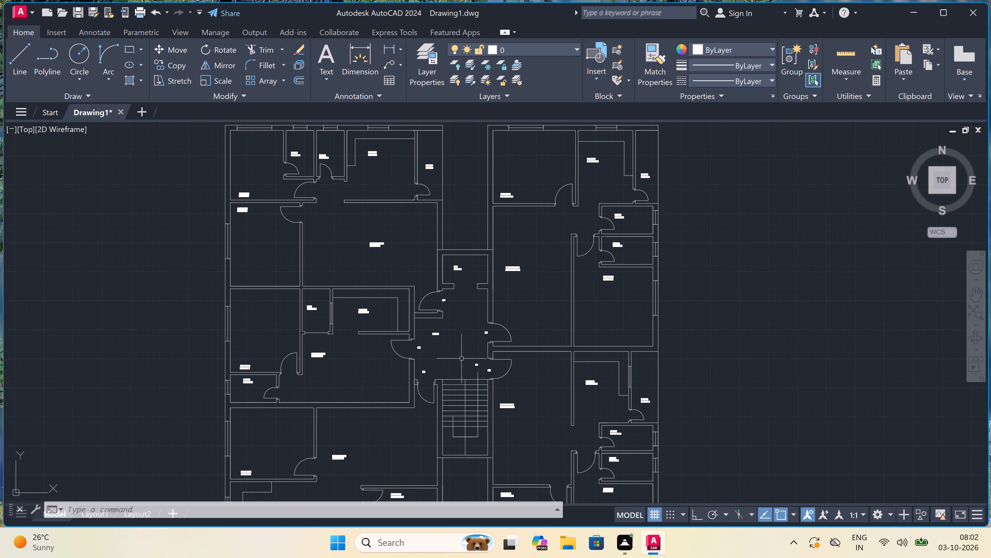
scroll(462, 359, down, 1)
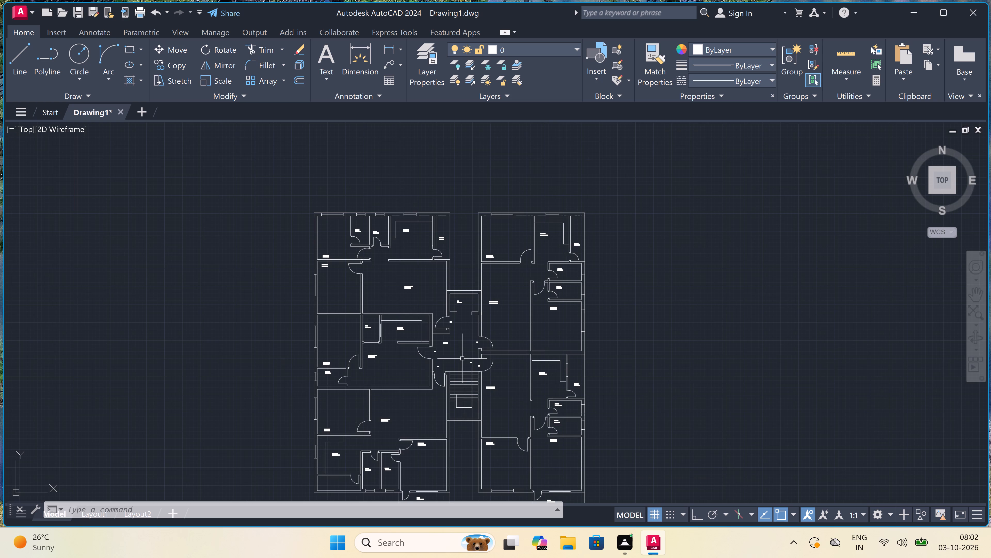
scroll(462, 359, down, 2)
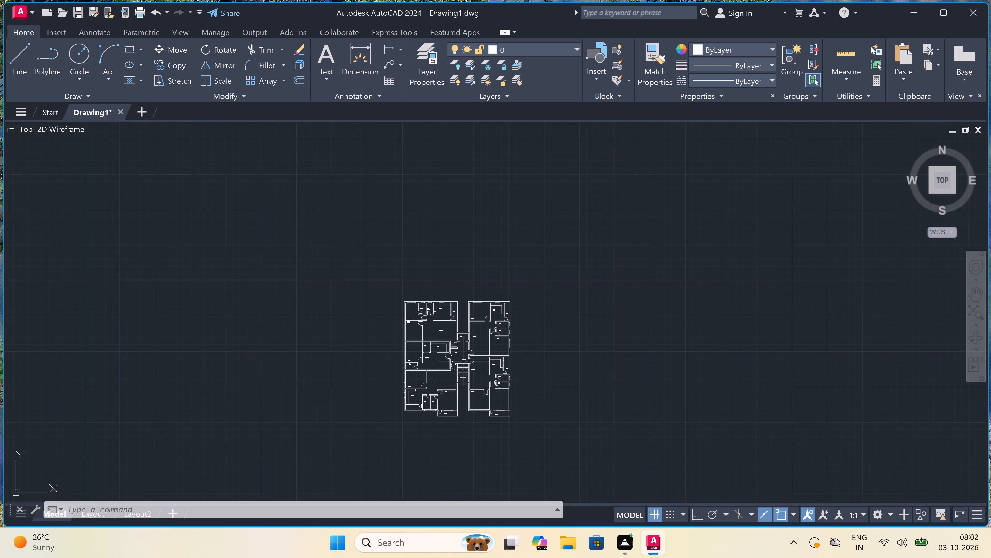
scroll(467, 388, up, 2)
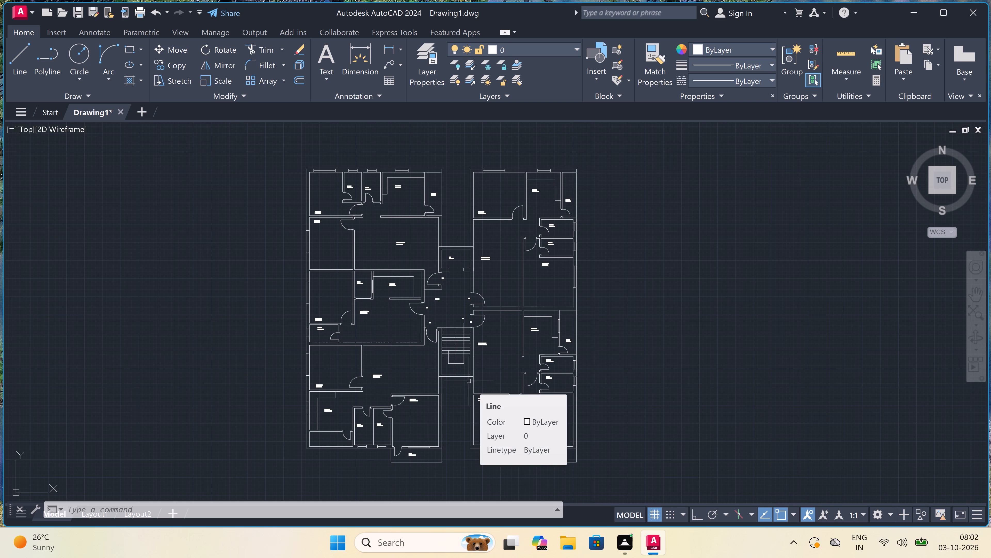
scroll(469, 374, down, 1)
scroll(468, 376, up, 1)
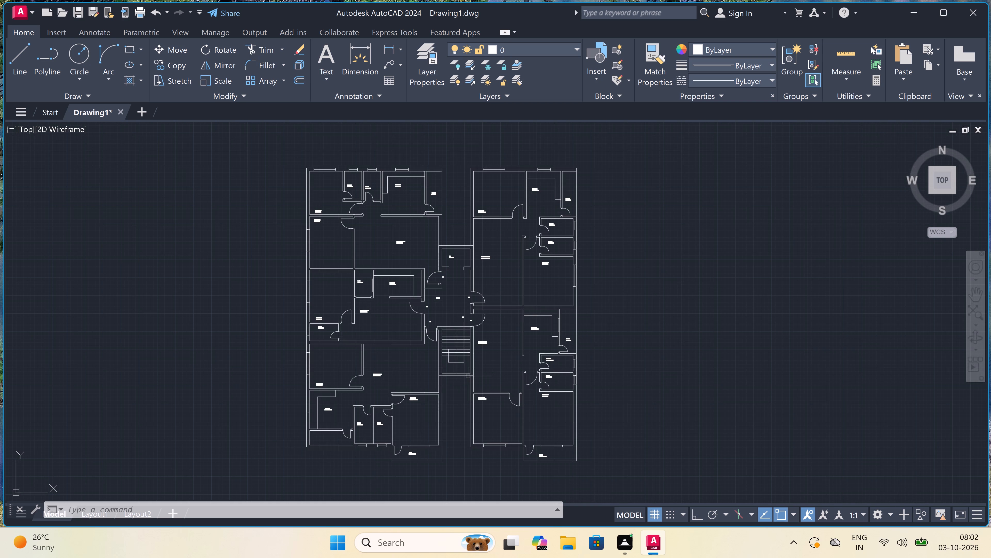
scroll(468, 376, down, 1)
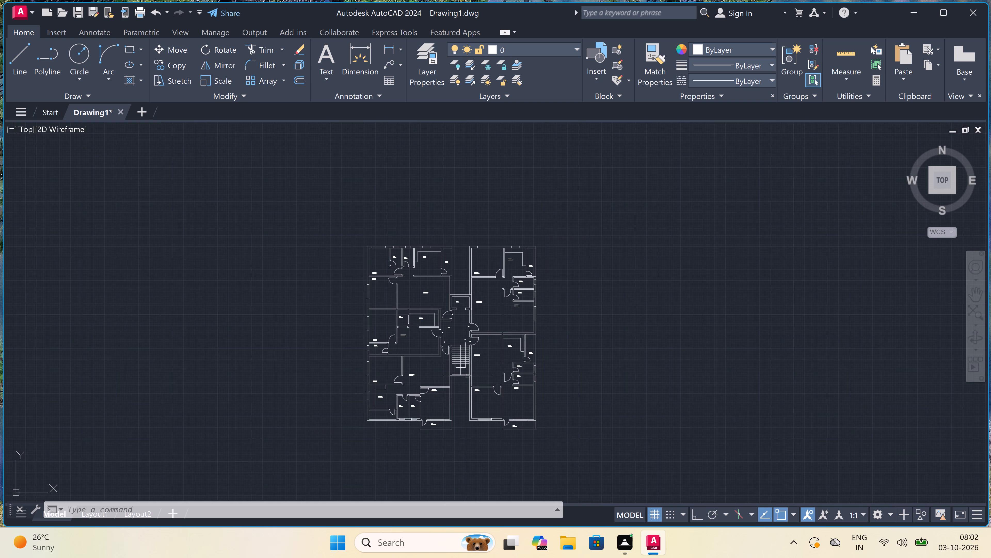
scroll(468, 376, up, 1)
scroll(365, 309, up, 2)
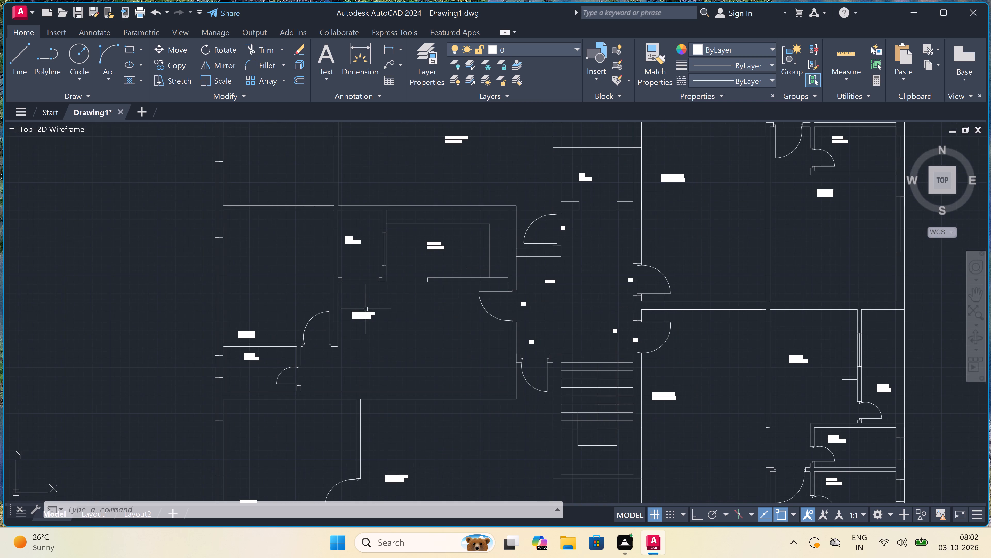
Select all similar multiline text labels across the floor plan and set their text height to 5".
click(366, 313)
right_drag(373, 342, 372, 344)
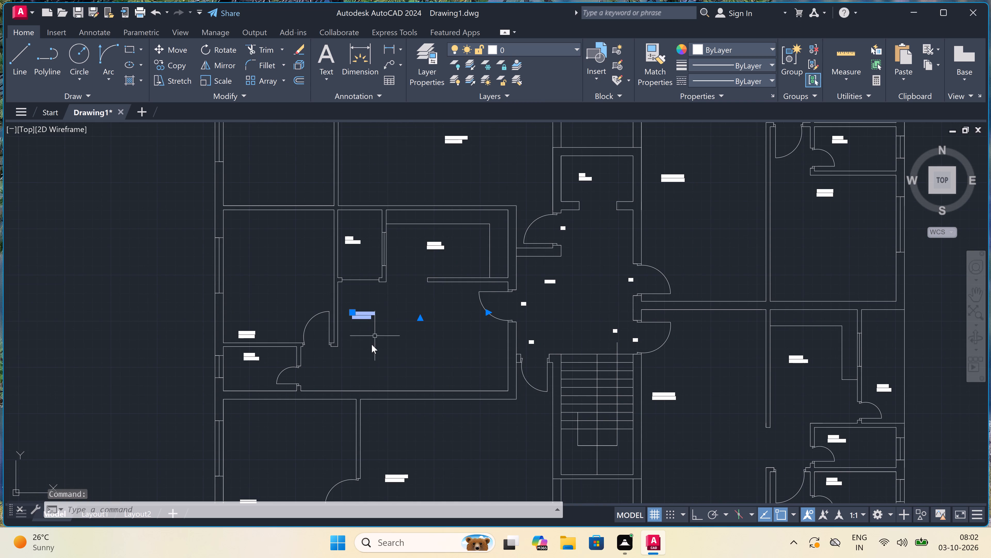
right_drag(372, 344, 370, 346)
click(409, 325)
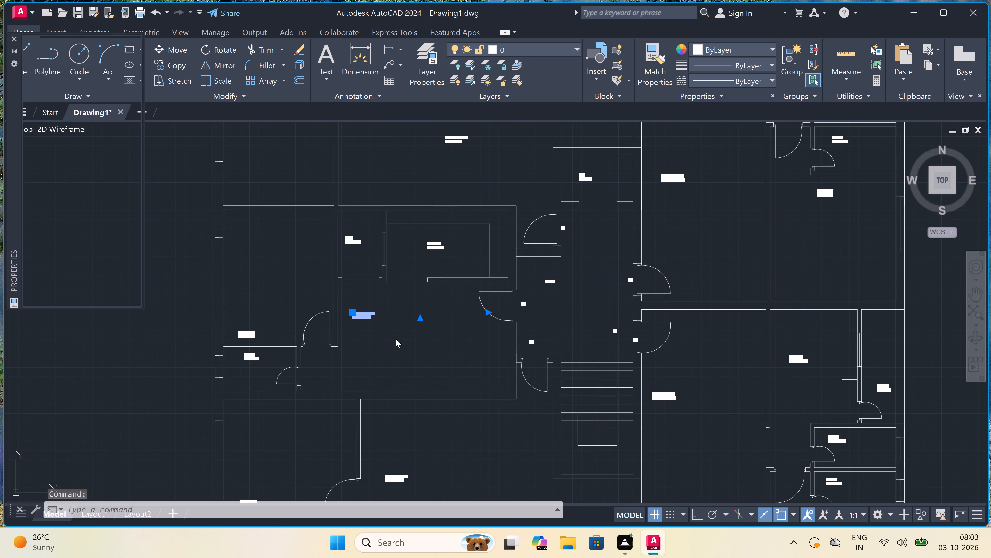
right_click(395, 340)
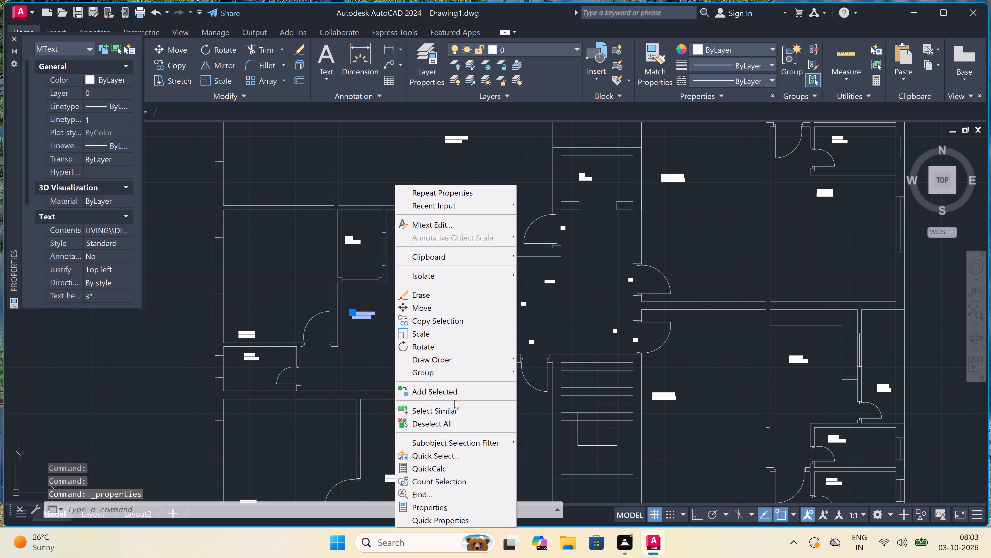
click(454, 408)
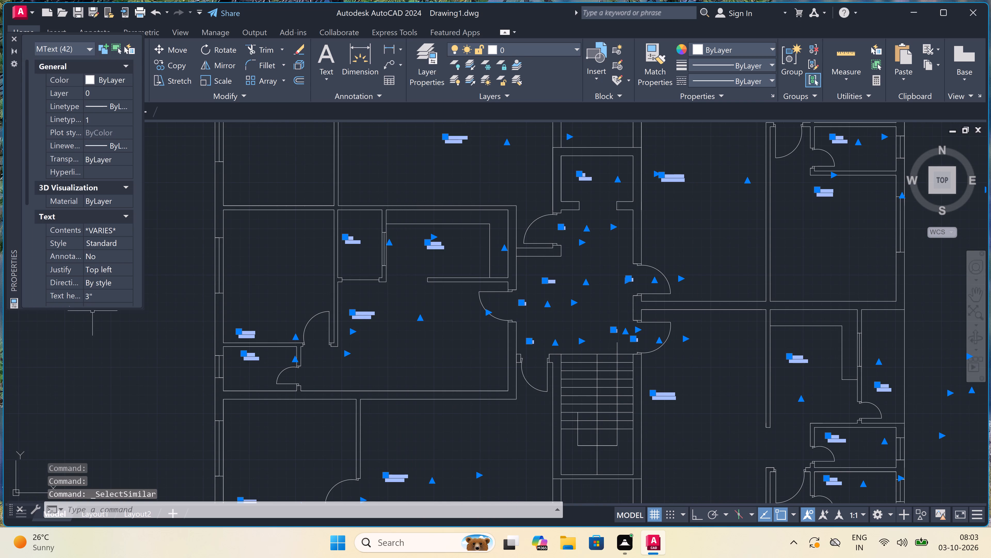
click(101, 299)
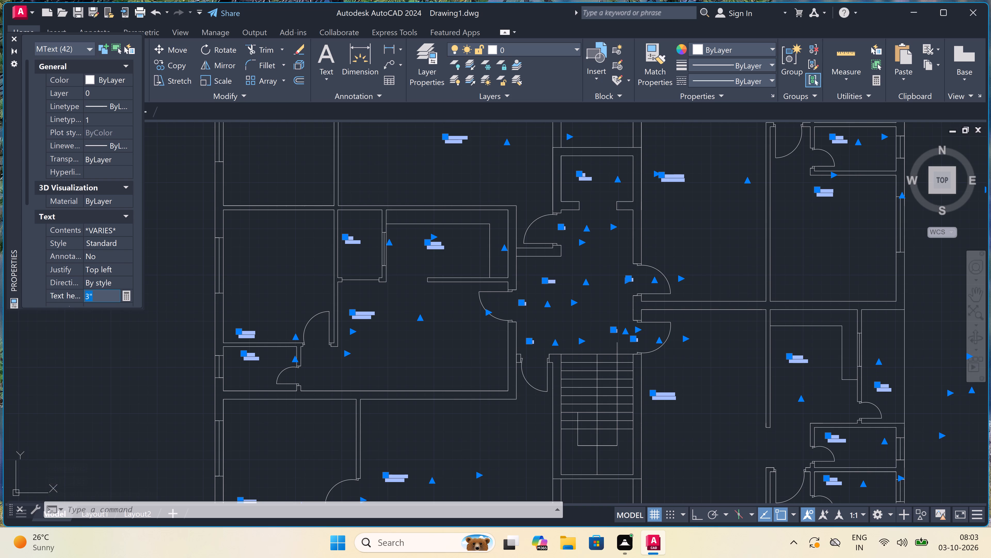
key(BackSpace)
key(5)
key(shift+quotedbl)
click(255, 255)
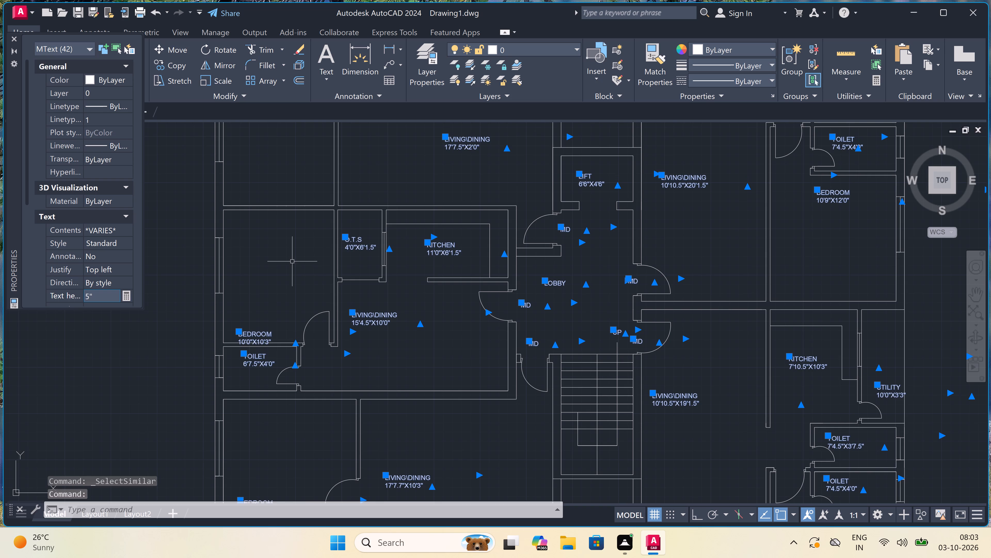
key(Escape)
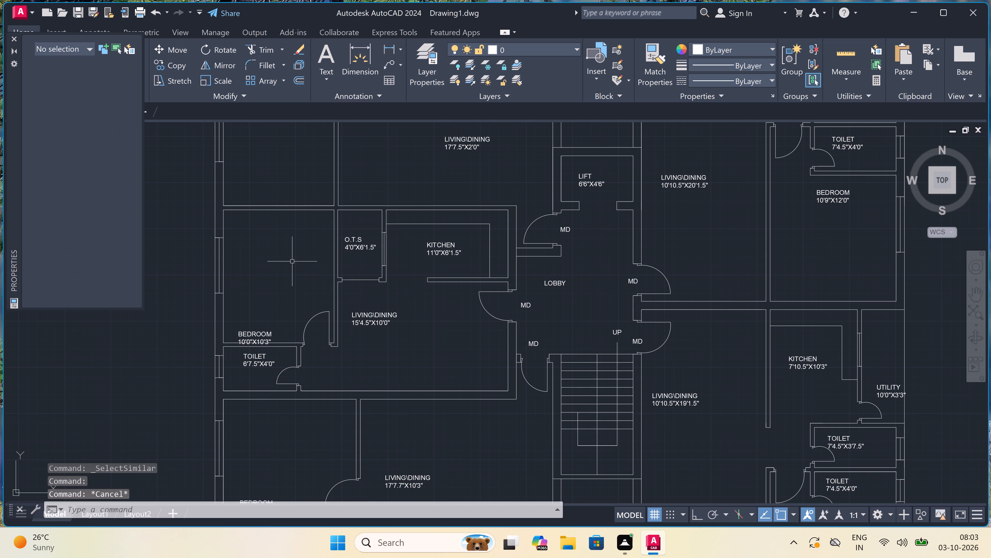
Move the "BEDROOM 10'0"X12'0"" label in the upper left unit slightly up and left, clear of the wall below it.
scroll(293, 263, down, 3)
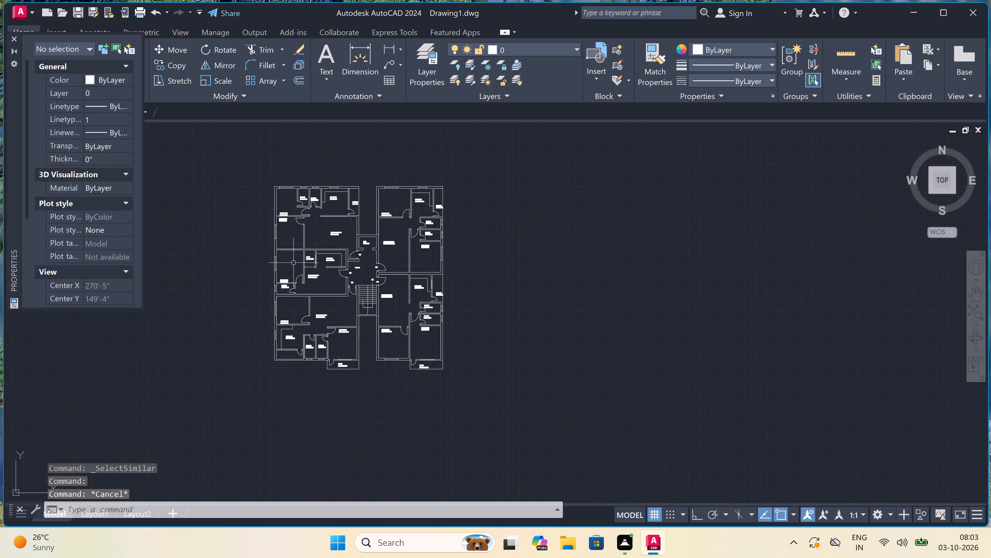
scroll(289, 188, up, 2)
scroll(265, 232, up, 2)
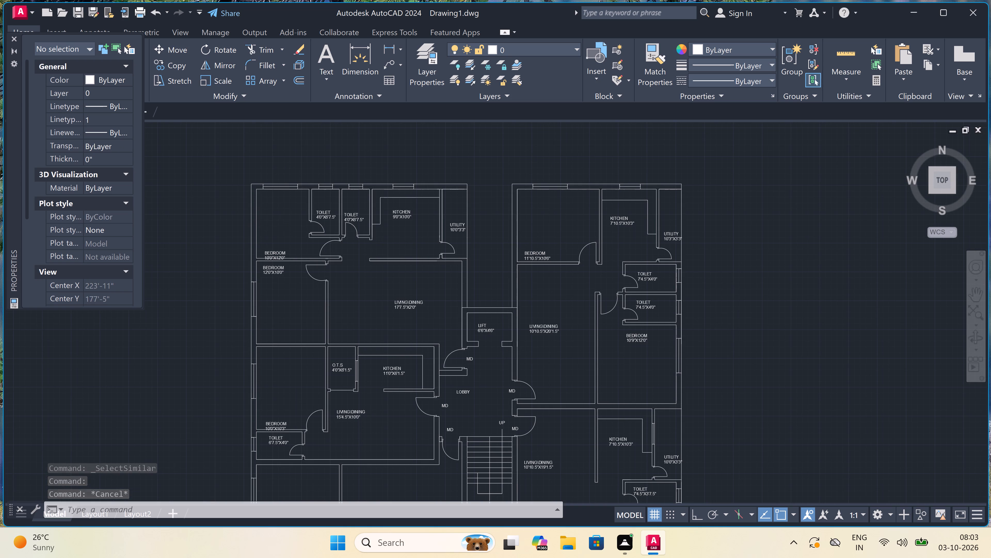
click(268, 281)
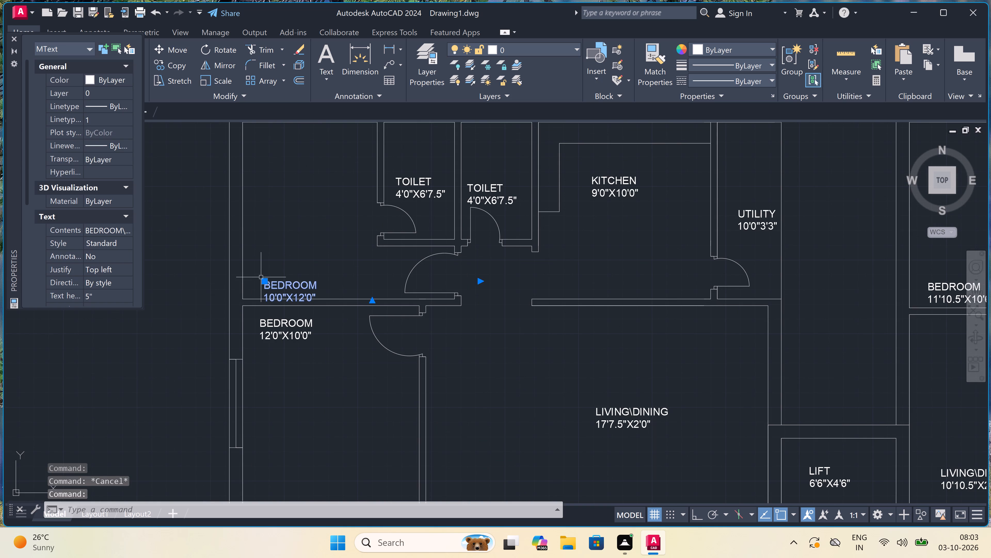
click(263, 279)
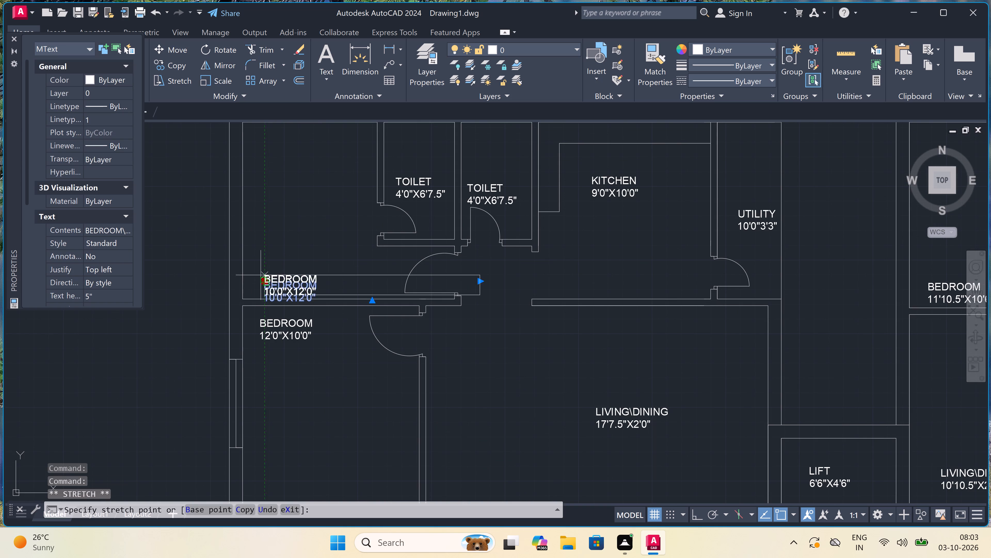
scroll(253, 261, up, 2)
click(255, 281)
scroll(255, 281, down, 2)
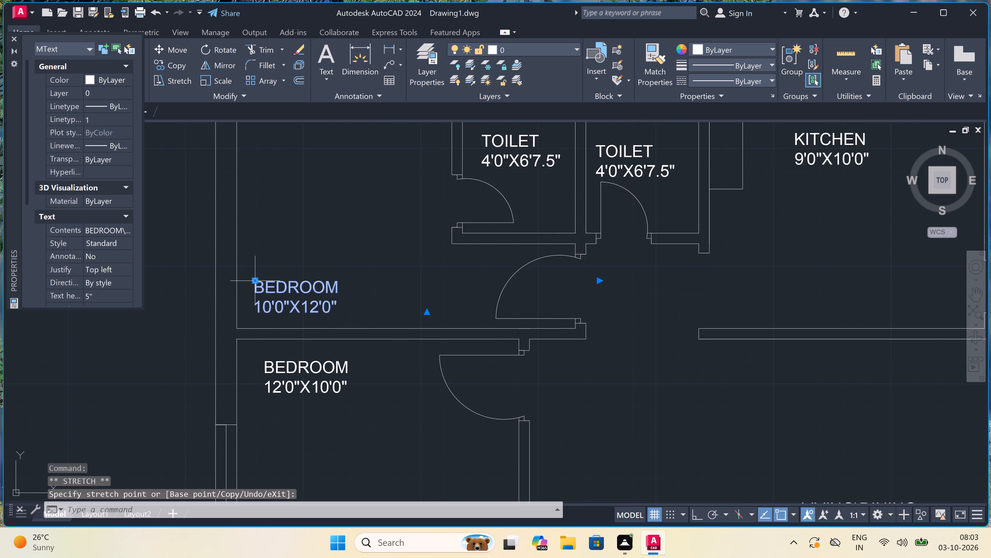
key(Escape)
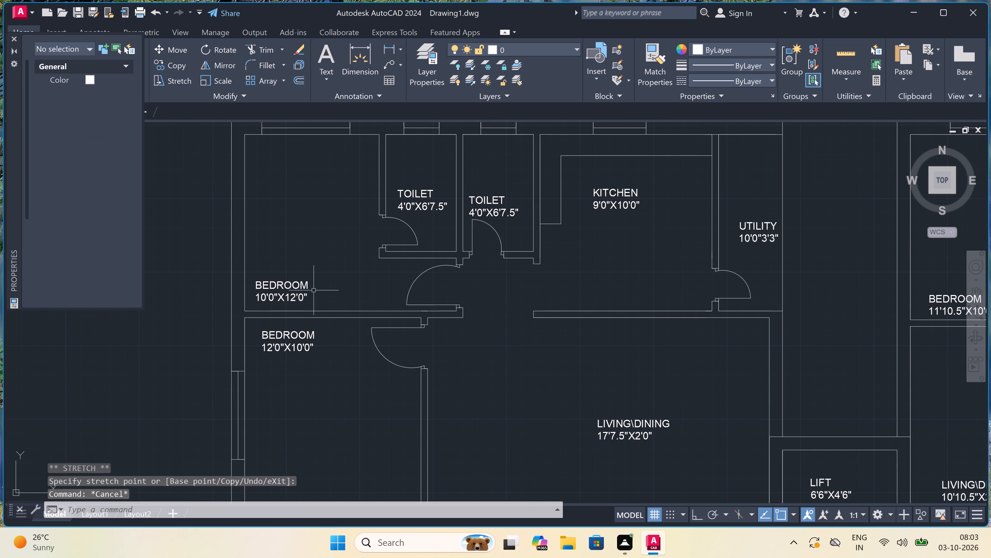
scroll(317, 290, down, 1)
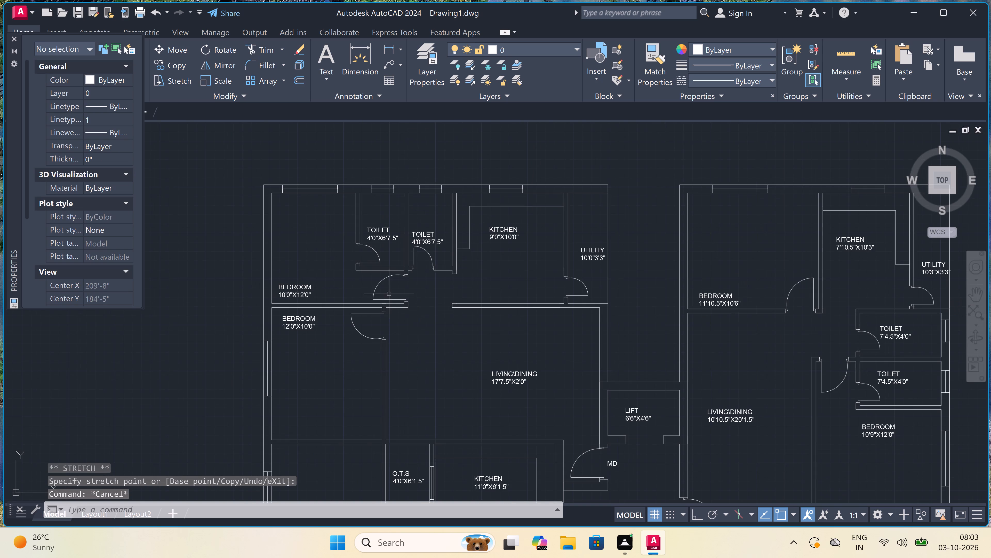
Examine the whole floor plan for enlarged labels that cross walls or crowd narrow rooms.
scroll(390, 296, down, 1)
scroll(425, 294, down, 2)
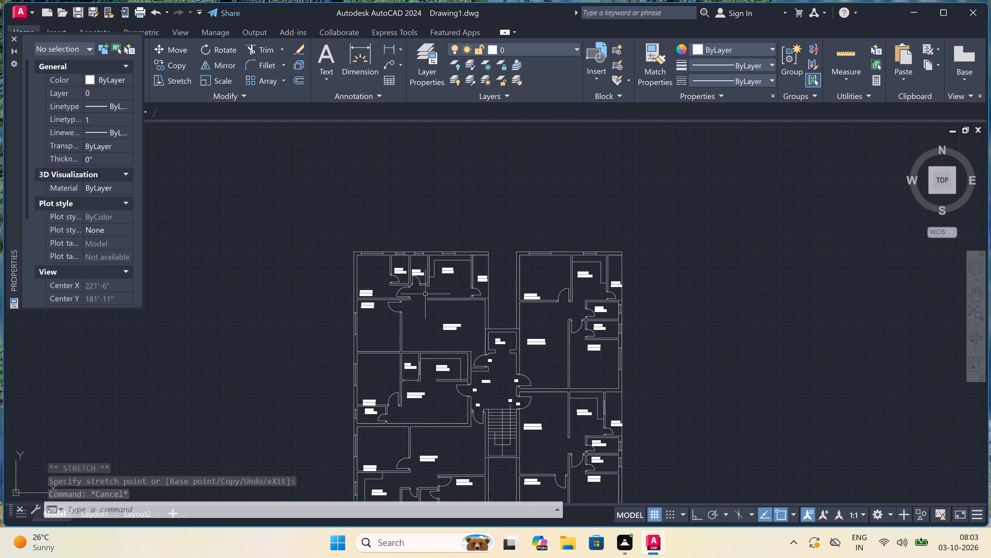
scroll(430, 301, down, 2)
scroll(457, 326, up, 3)
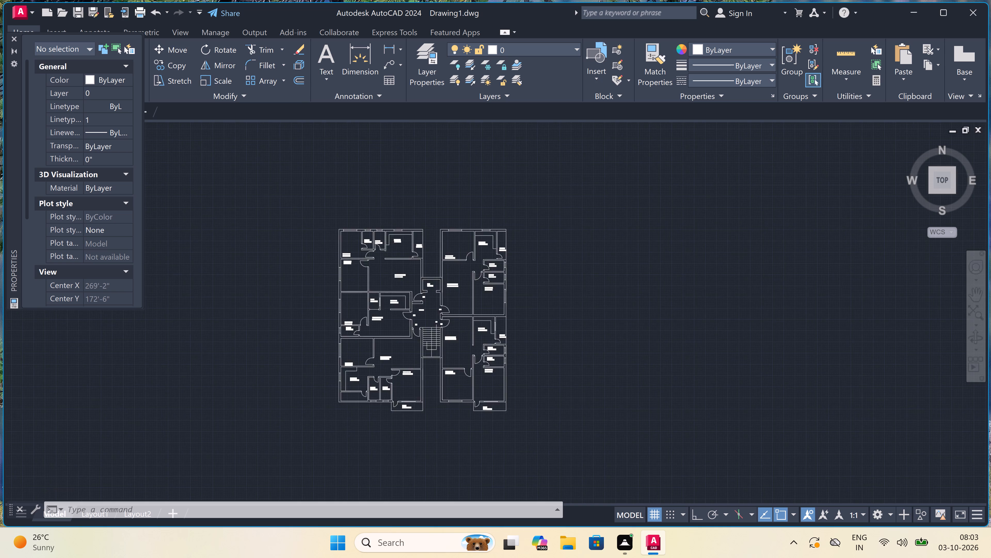
scroll(402, 322, down, 1)
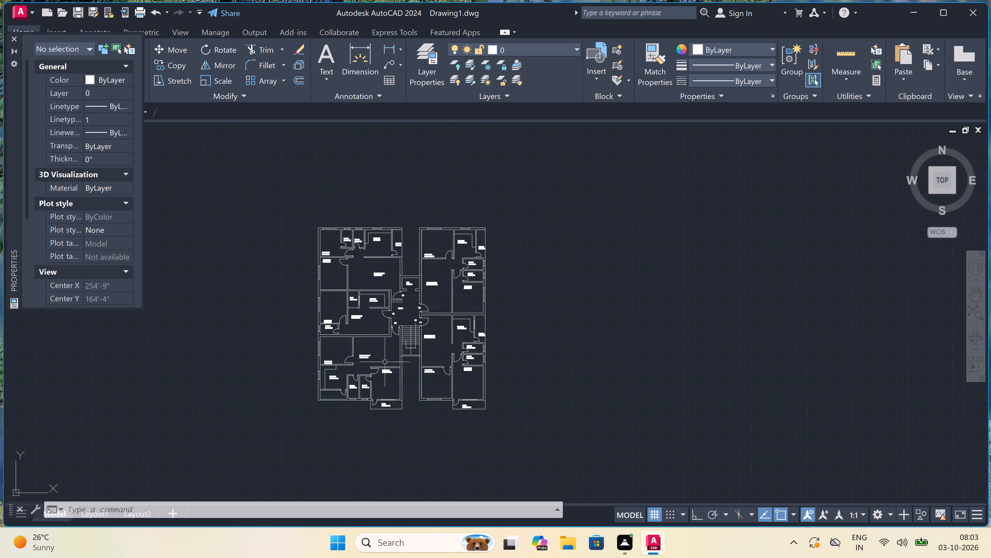
scroll(364, 381, up, 3)
scroll(365, 380, down, 2)
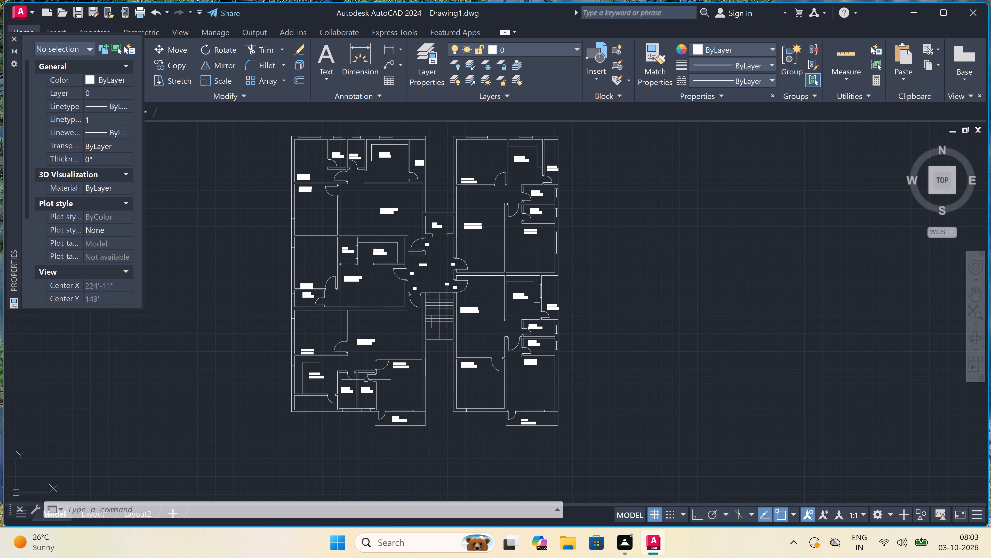
scroll(346, 417, up, 2)
scroll(348, 407, down, 1)
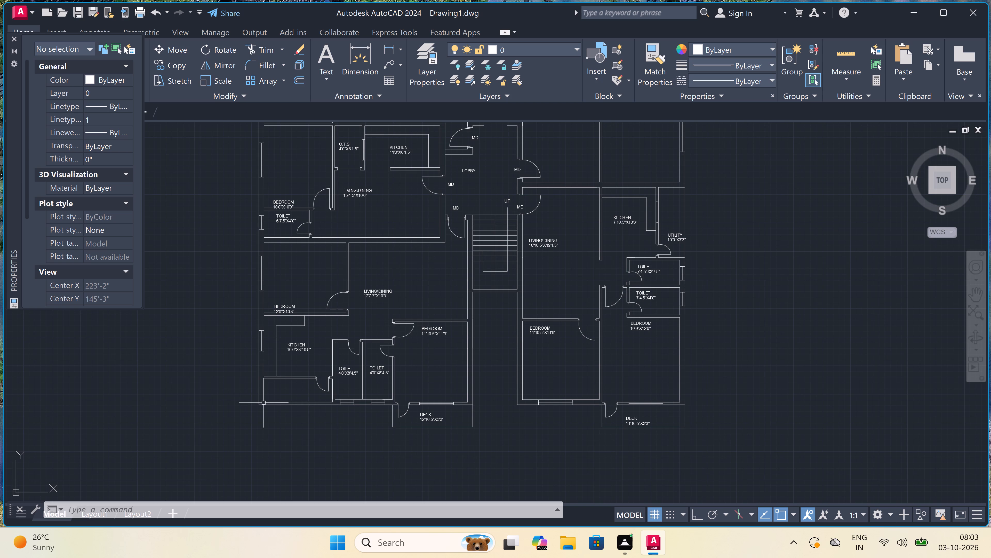
scroll(264, 403, down, 1)
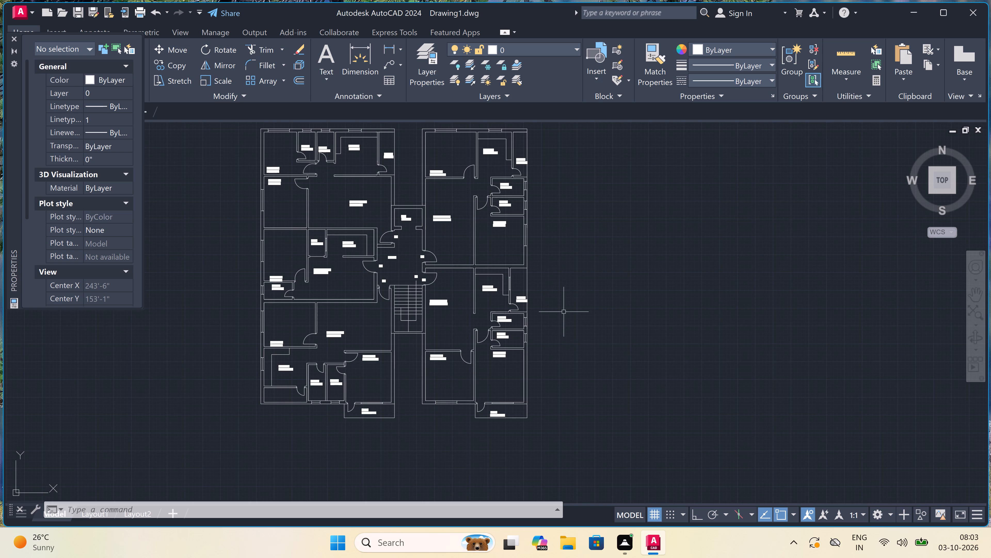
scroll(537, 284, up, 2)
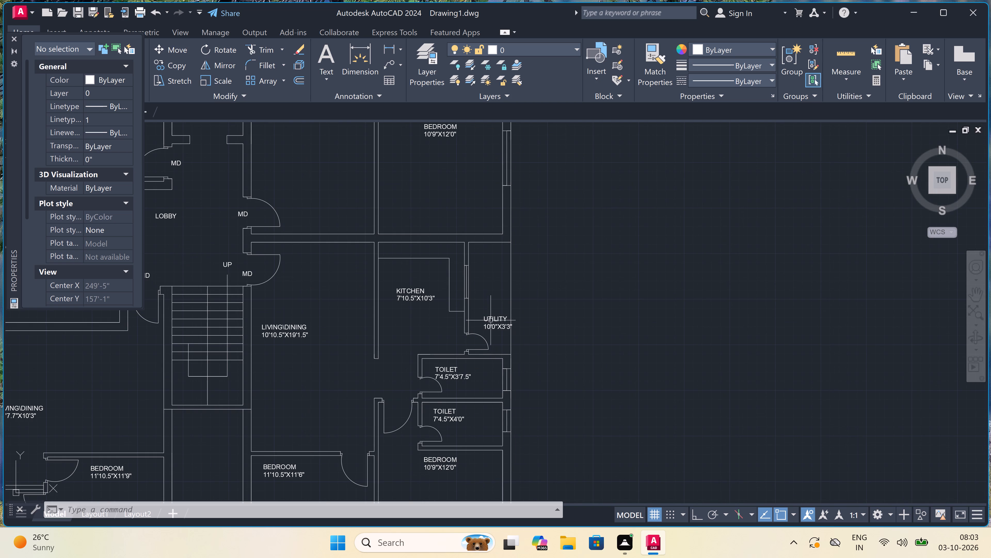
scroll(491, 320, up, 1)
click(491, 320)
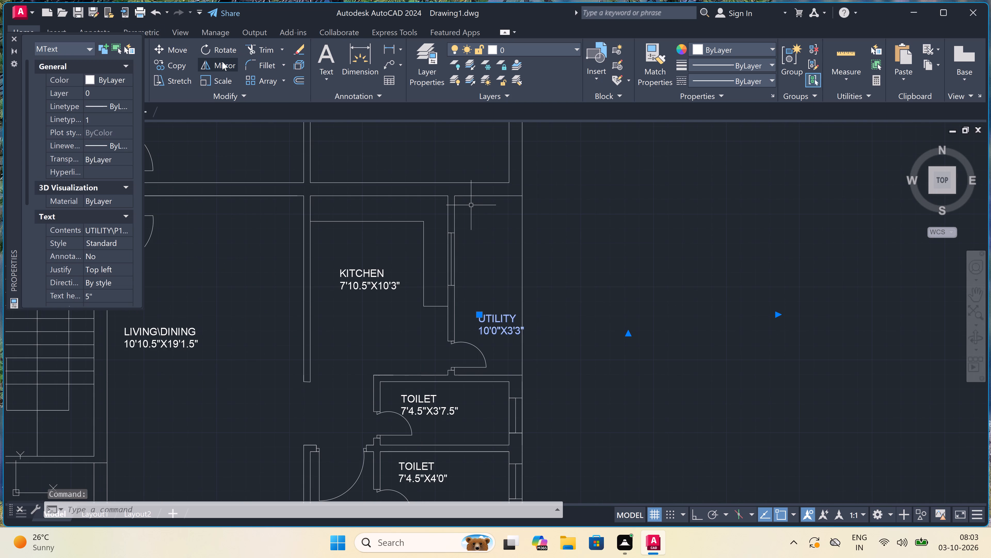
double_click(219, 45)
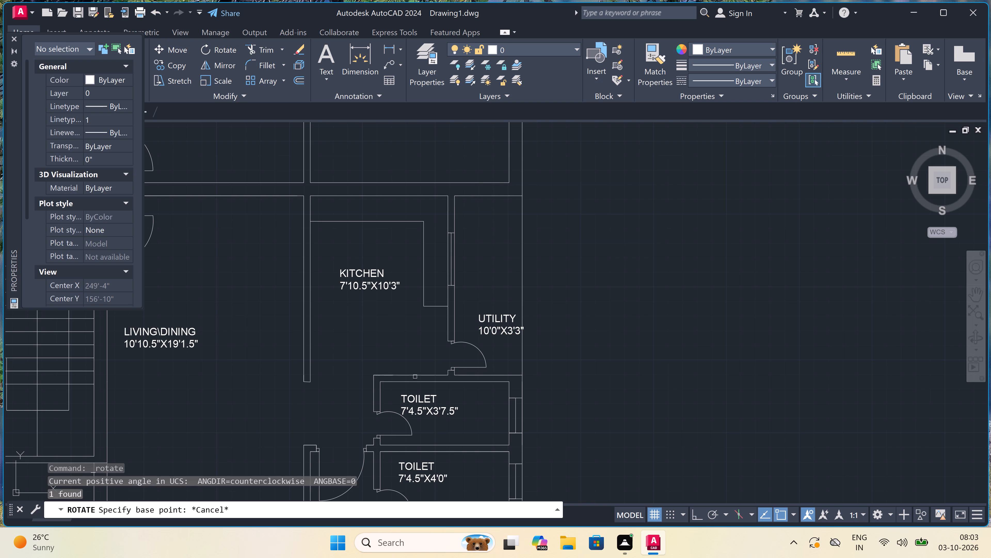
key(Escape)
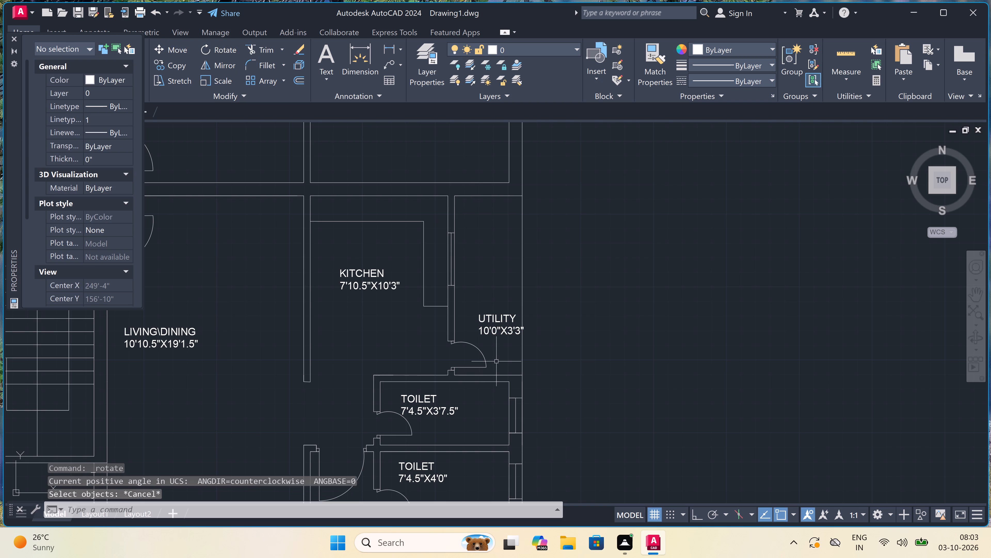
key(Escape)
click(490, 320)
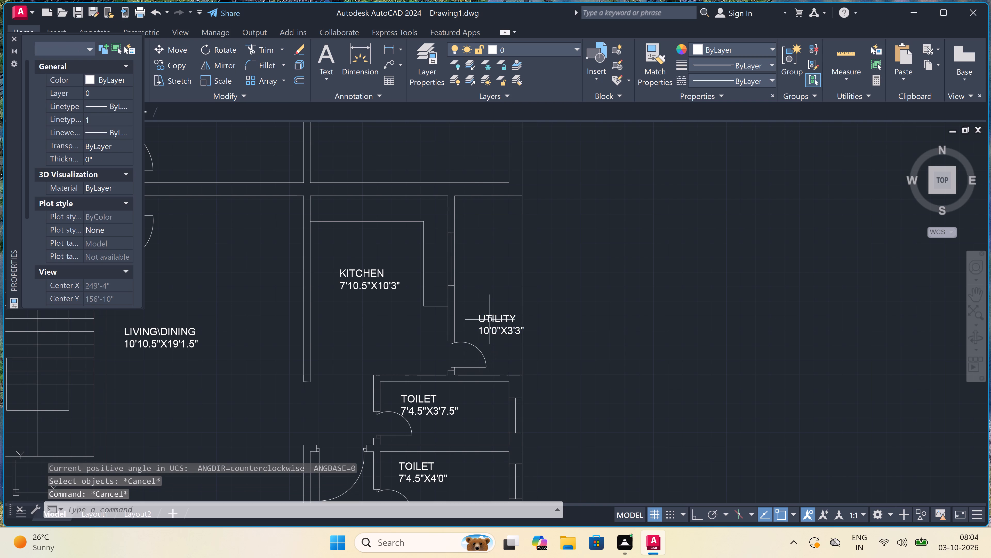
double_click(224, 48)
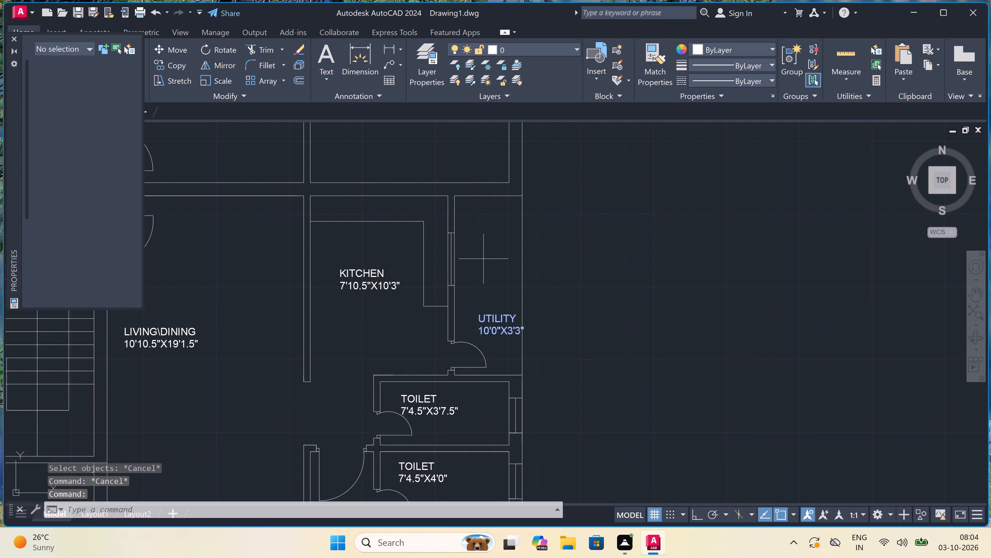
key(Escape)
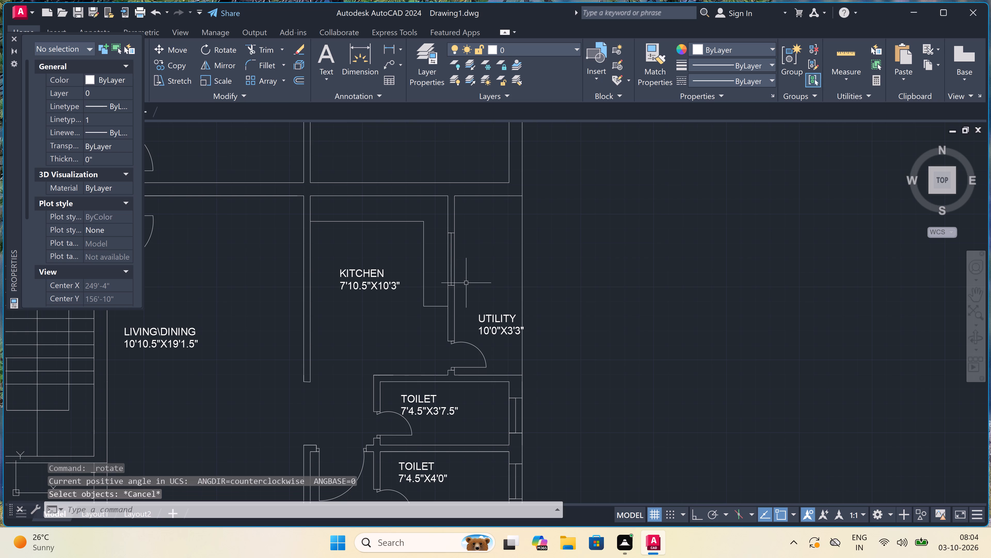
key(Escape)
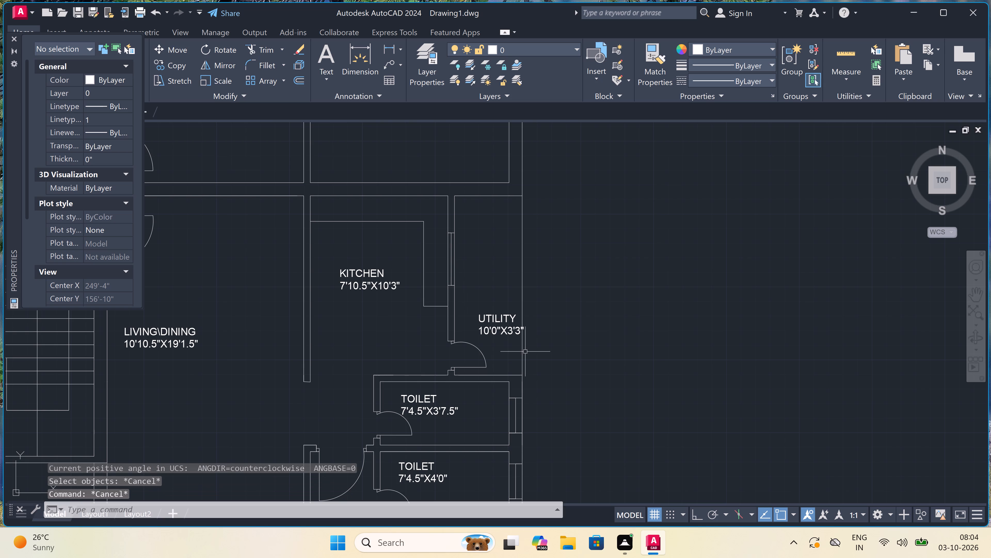
Rotate the "UTILITY 10'0"X3'3"" label in the lower right unit 90° counterclockwise with Ortho on, so it reads vertically.
click(500, 327)
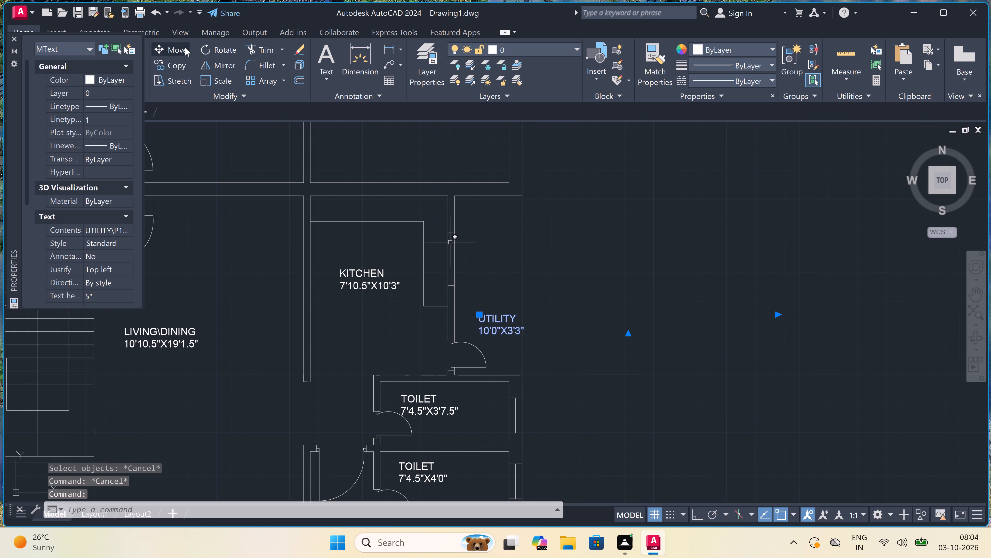
click(212, 47)
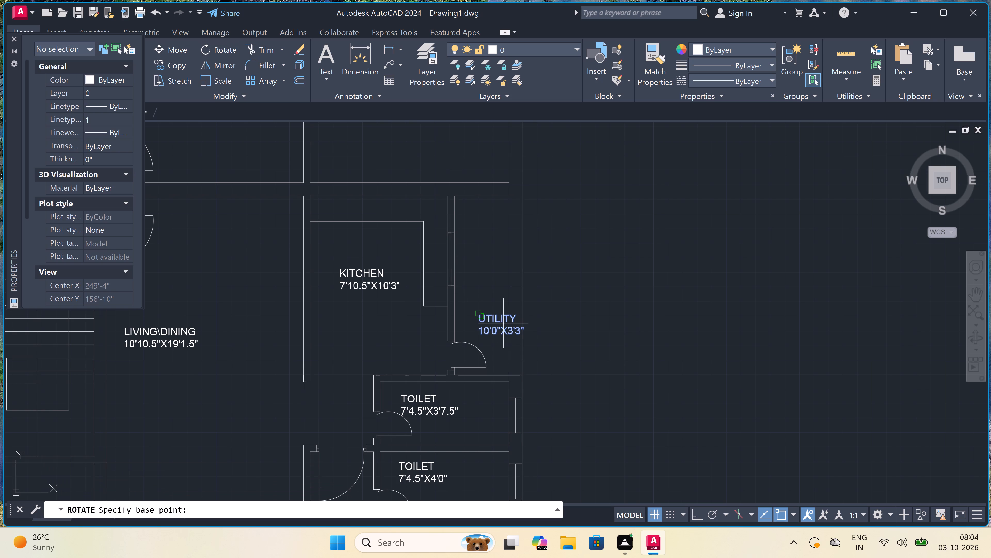
click(503, 323)
key(F8)
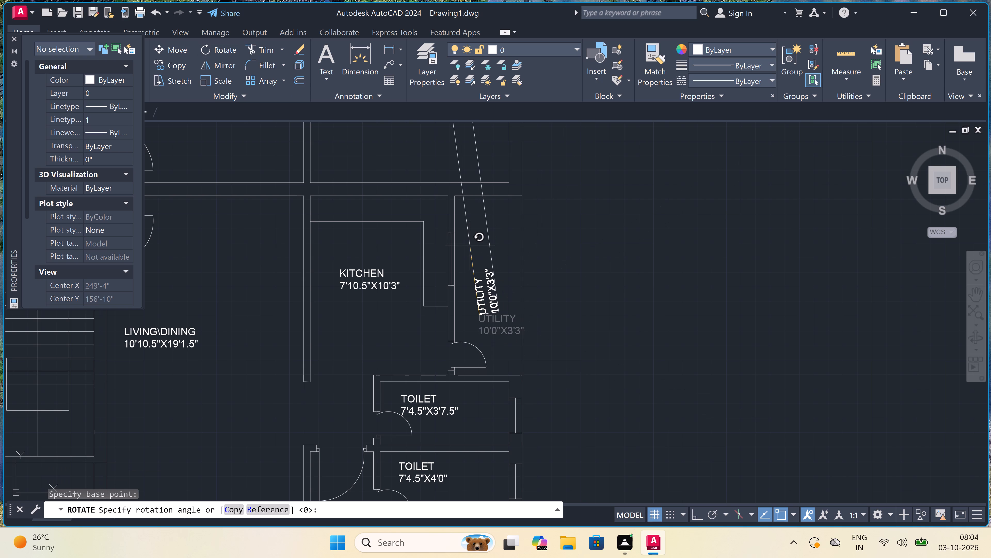
click(475, 266)
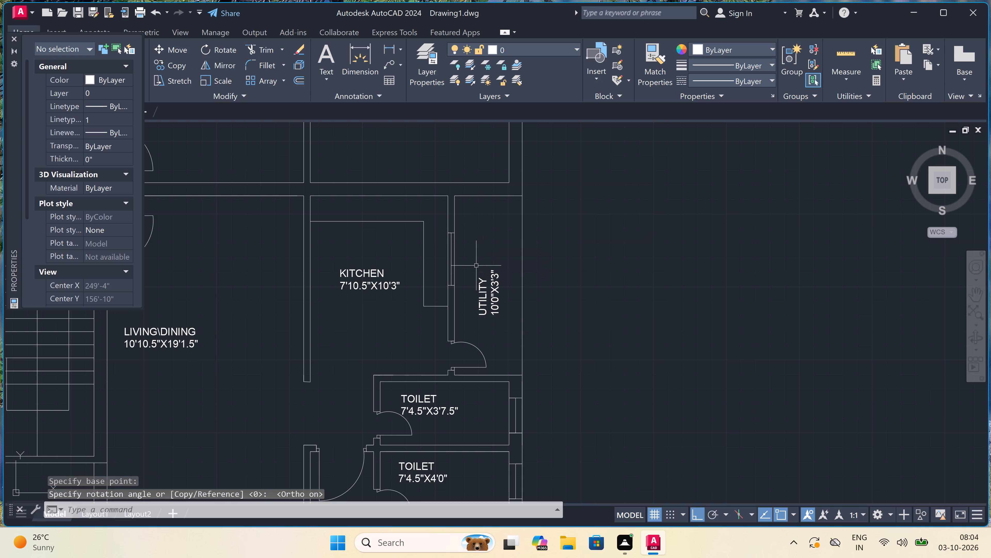
key(Escape)
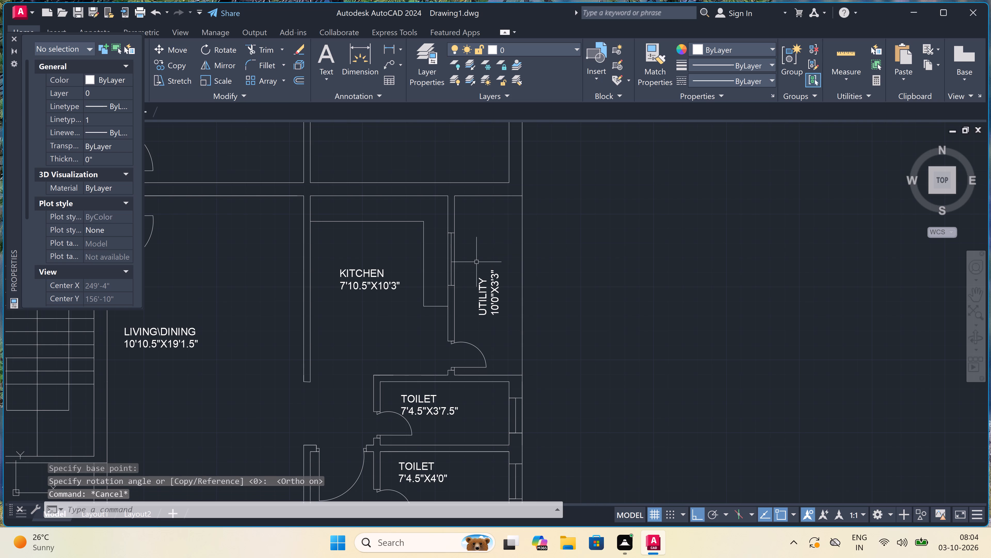
Rotate the "UTILITY 10'3"X3'3"" label in the upper right unit 90° counterclockwise about a point on the text.
scroll(477, 249, down, 5)
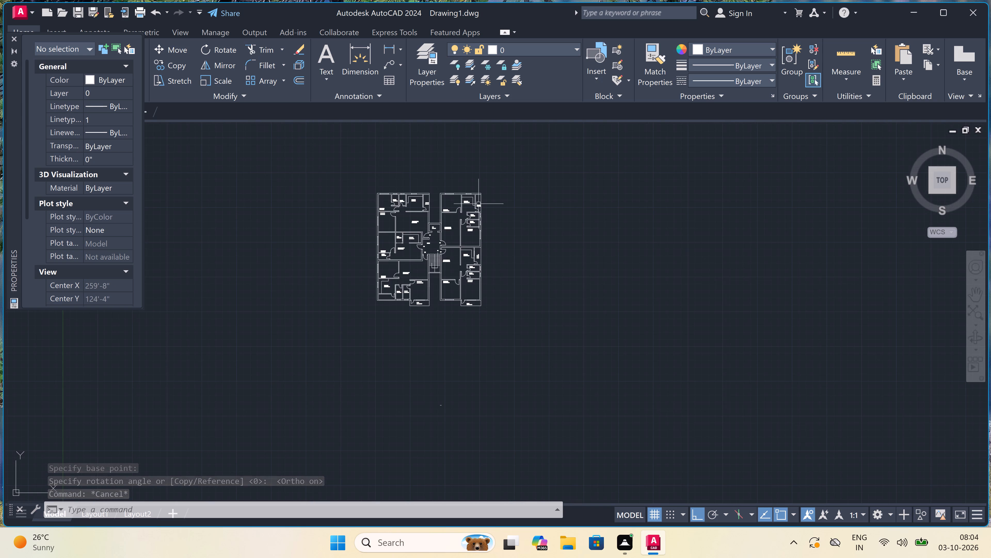
scroll(480, 168, up, 4)
scroll(450, 448, up, 1)
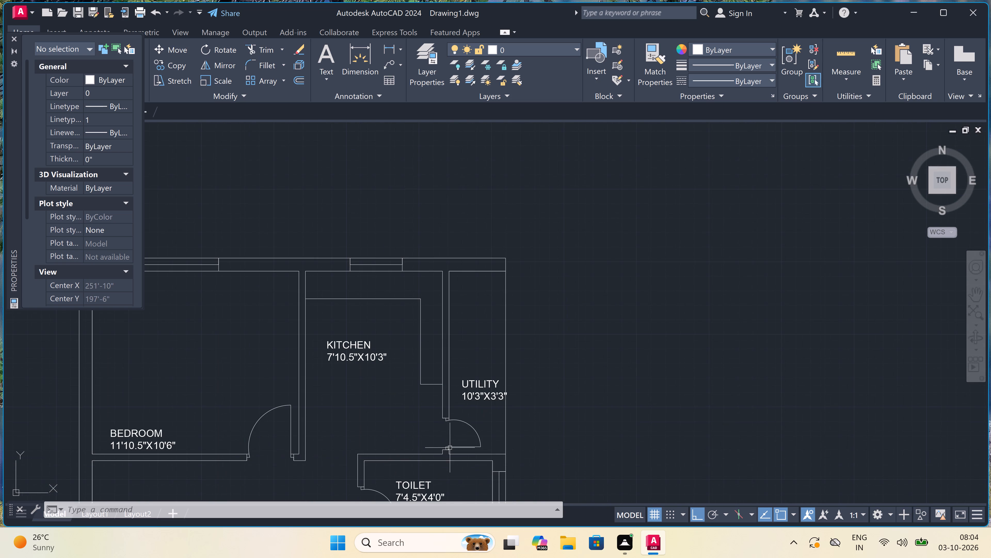
click(473, 398)
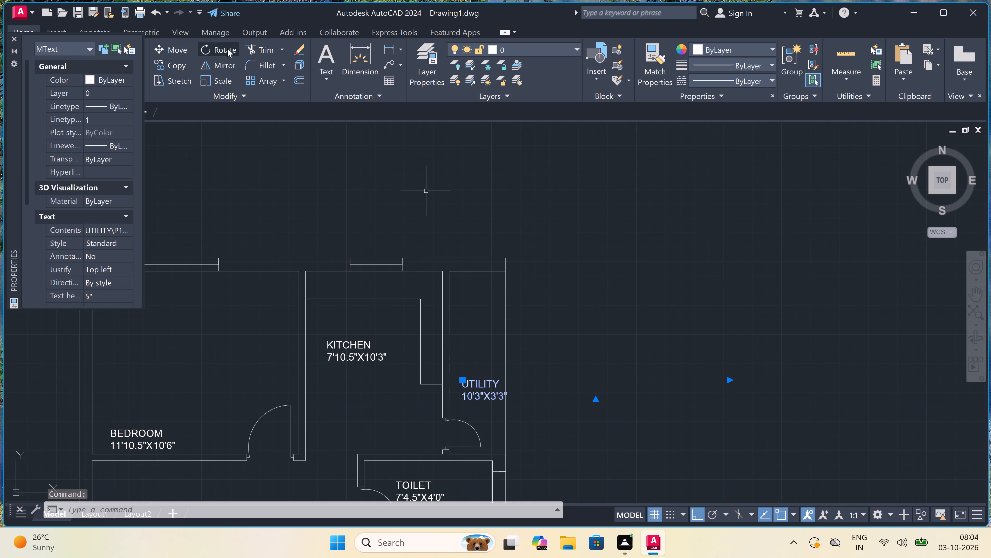
click(224, 43)
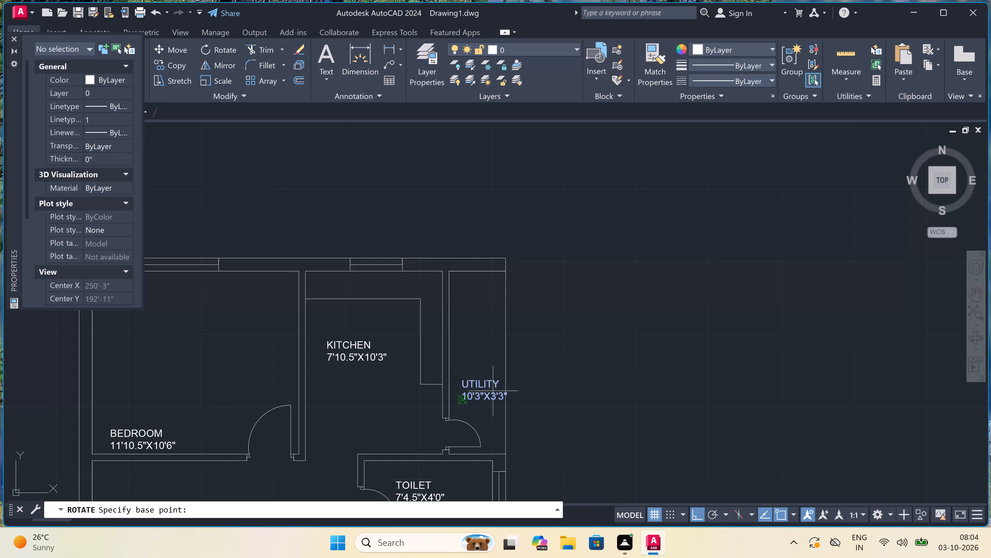
click(489, 385)
double_click(465, 349)
Rotate the "UTILITY 10'0"3'3"" label in the upper left unit 90° counterclockwise to run along the narrow room.
scroll(465, 349, down, 7)
scroll(457, 382, up, 4)
scroll(339, 381, up, 2)
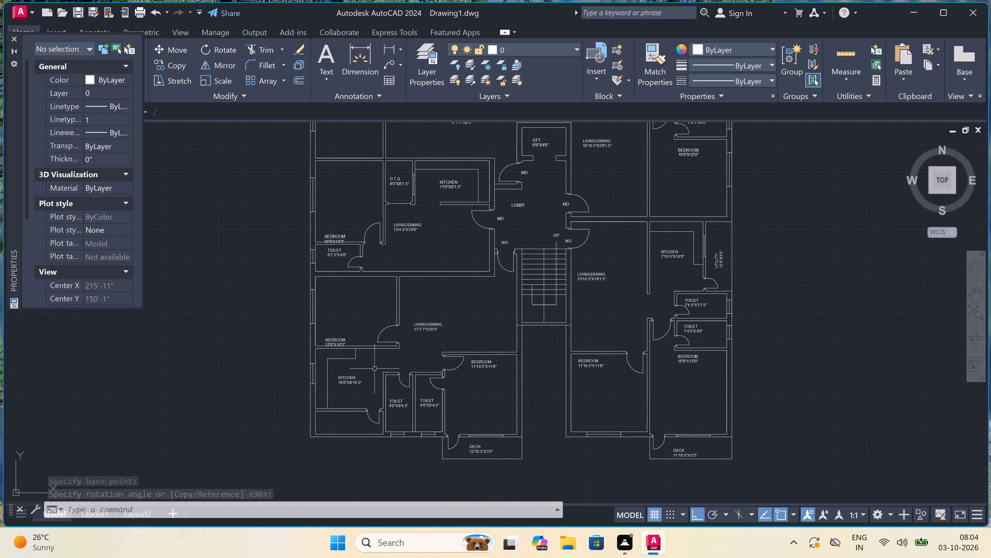
scroll(449, 357, down, 2)
scroll(474, 213, up, 3)
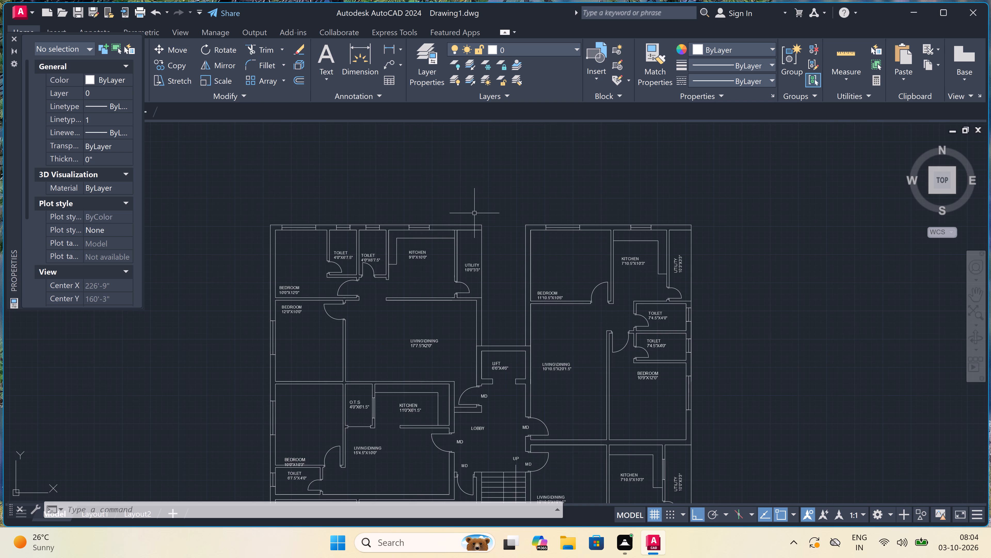
scroll(478, 303, up, 1)
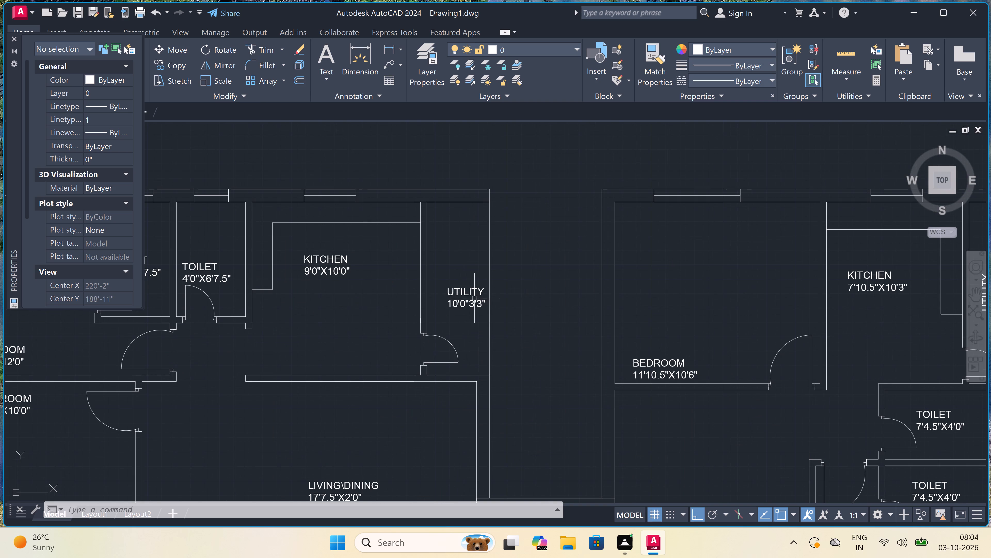
click(465, 293)
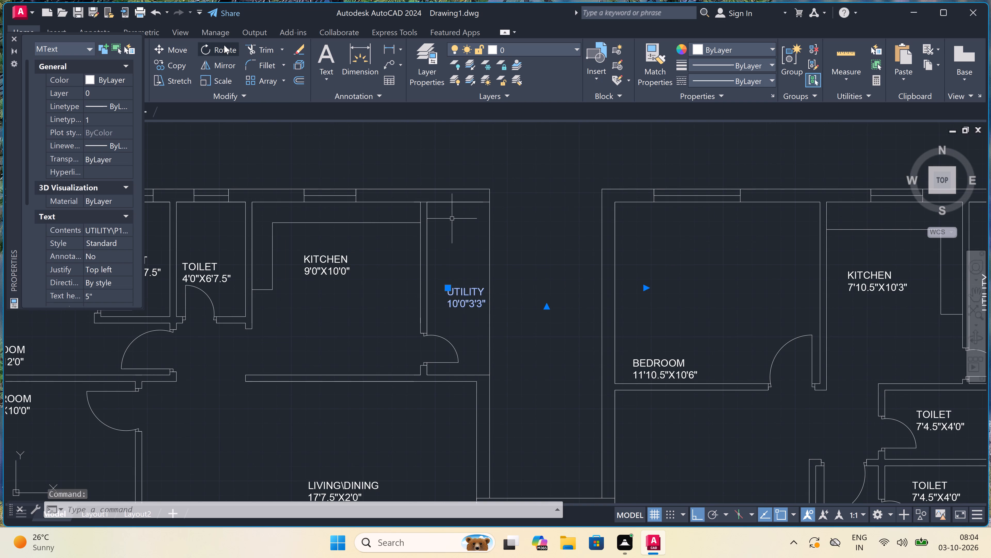
triple_click(224, 45)
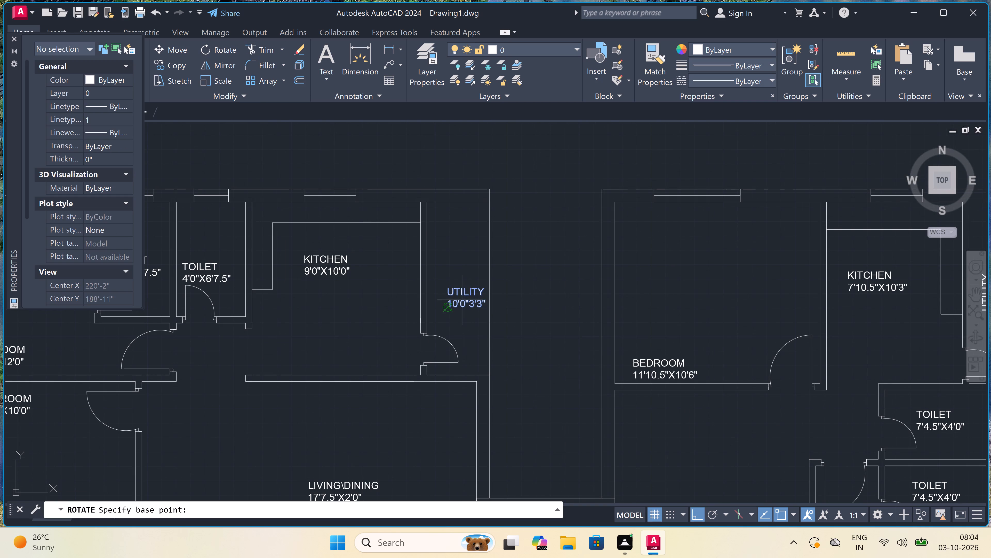
click(461, 298)
click(444, 231)
Examine all units of the floor plan for label placement and orientation, including the toilets, bedrooms and utility rooms.
scroll(444, 231, down, 3)
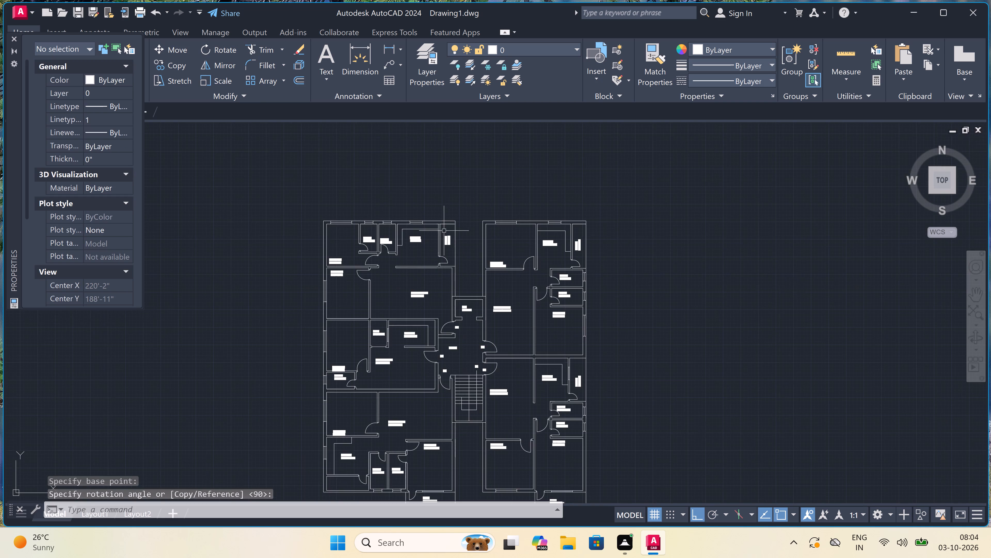
scroll(450, 239, up, 2)
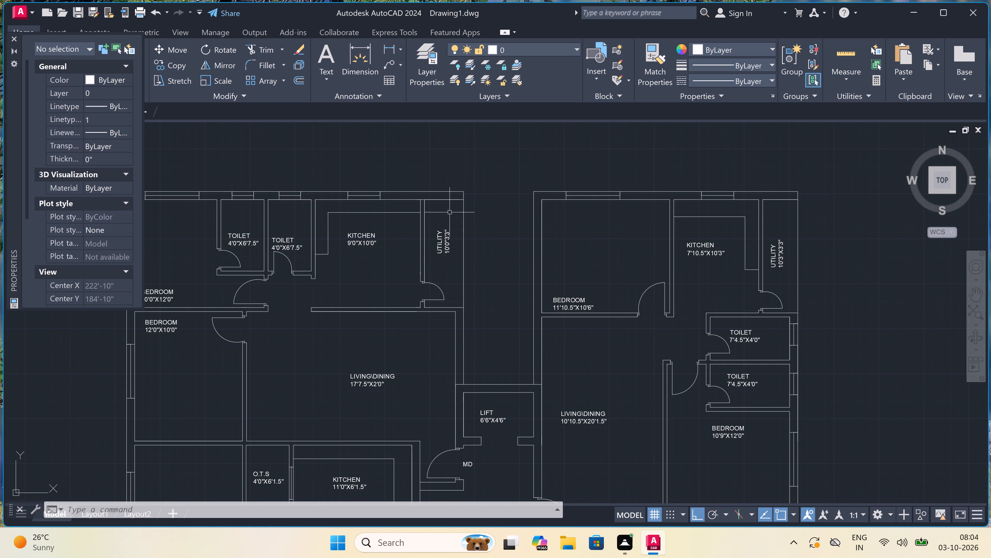
scroll(450, 212, down, 1)
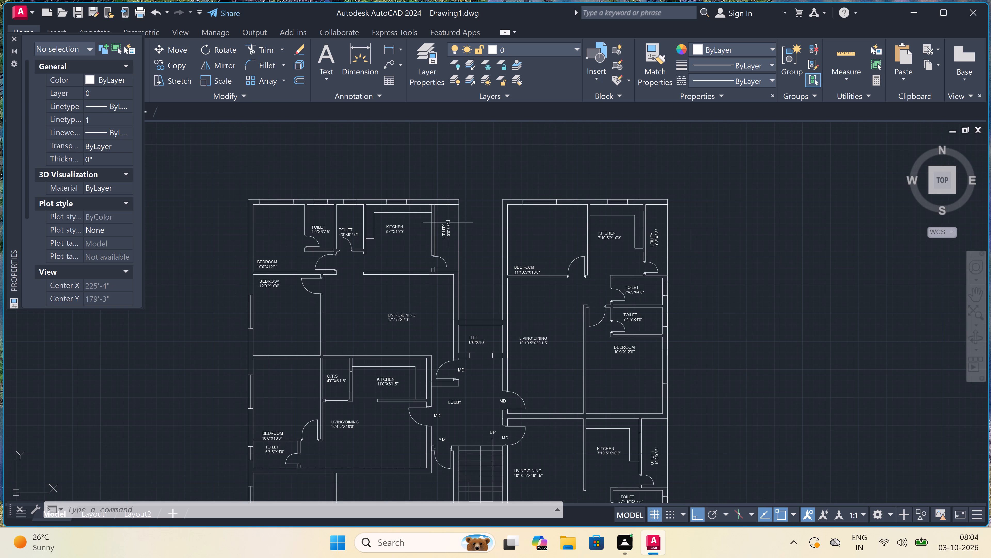
scroll(442, 237, down, 1)
scroll(420, 337, up, 1)
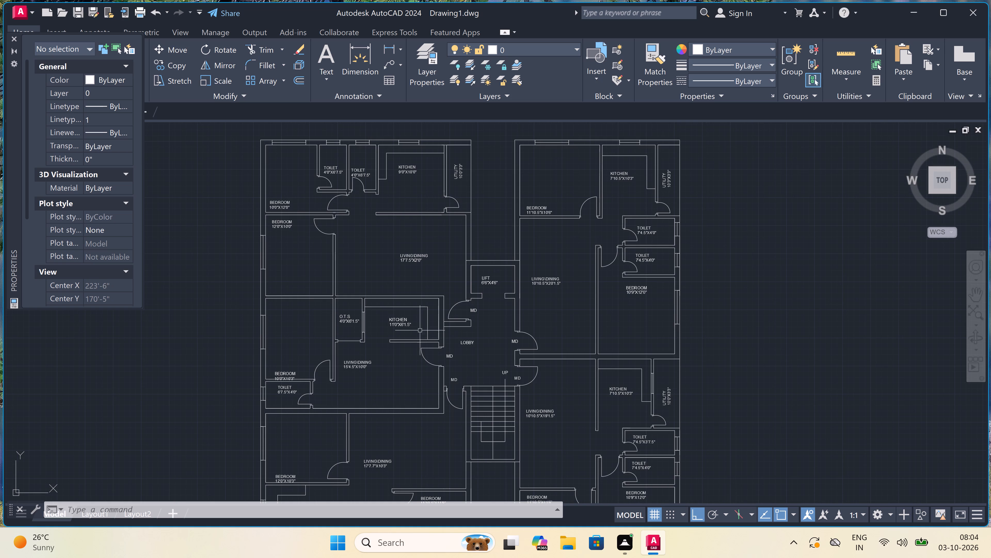
scroll(401, 315, down, 1)
scroll(377, 387, up, 2)
scroll(426, 303, down, 3)
scroll(408, 380, up, 3)
scroll(410, 376, down, 2)
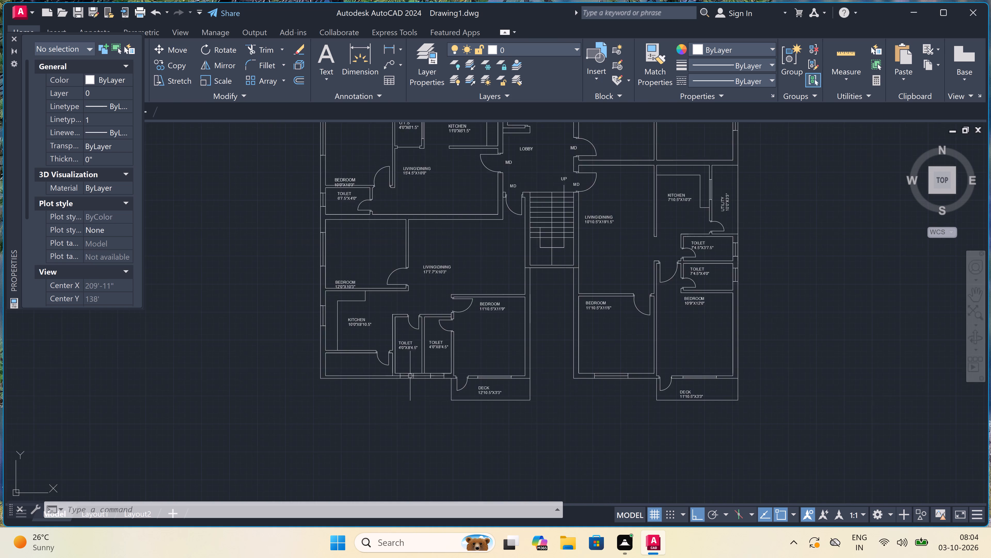
scroll(402, 342, down, 2)
scroll(400, 256, up, 3)
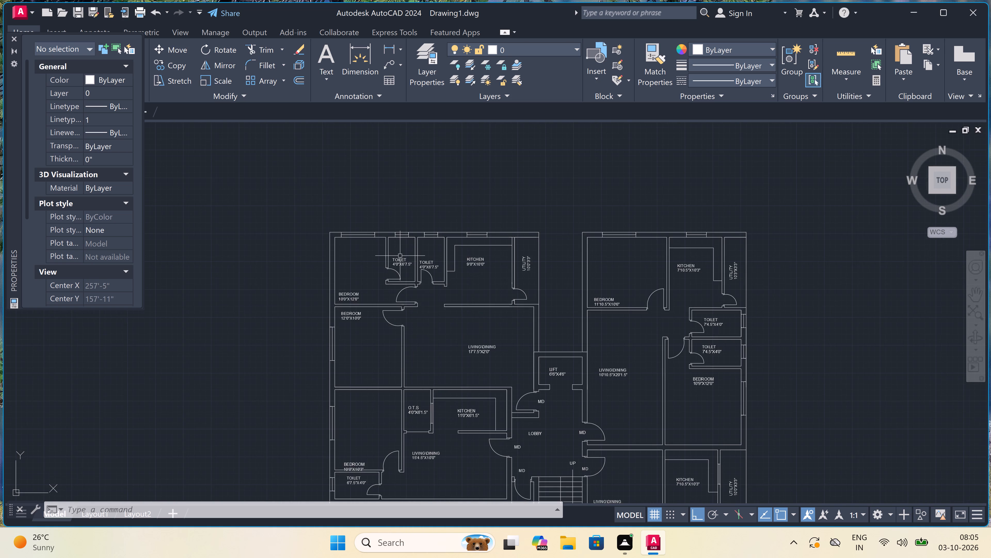
scroll(400, 256, up, 1)
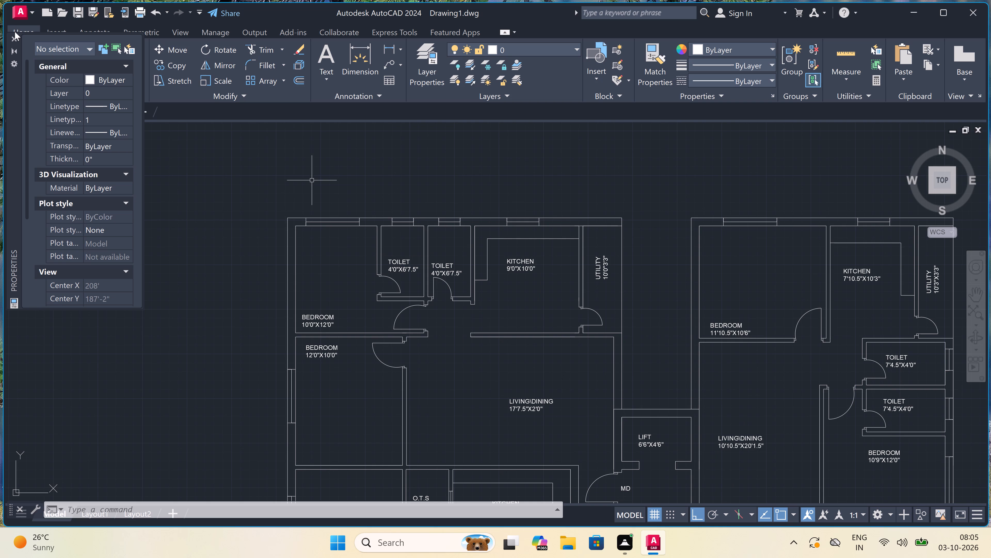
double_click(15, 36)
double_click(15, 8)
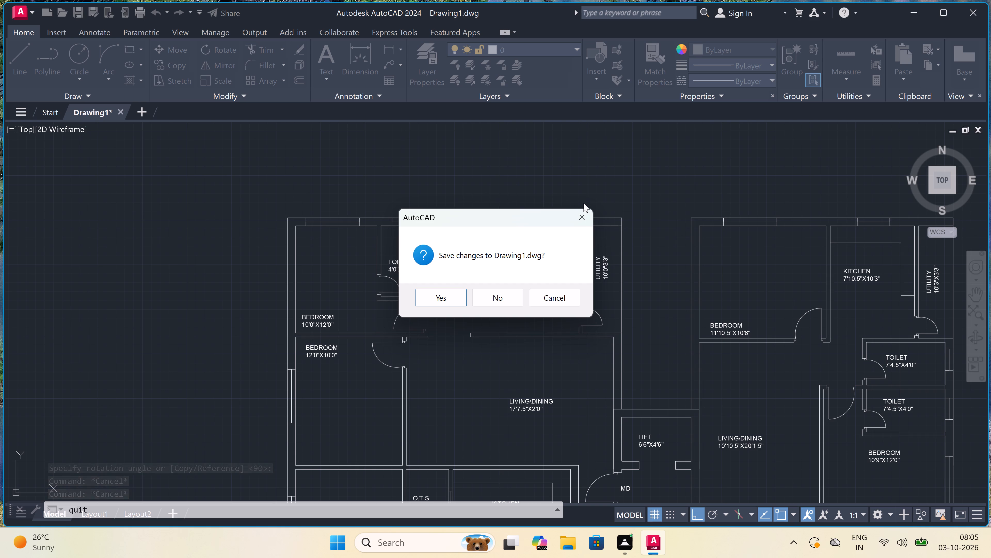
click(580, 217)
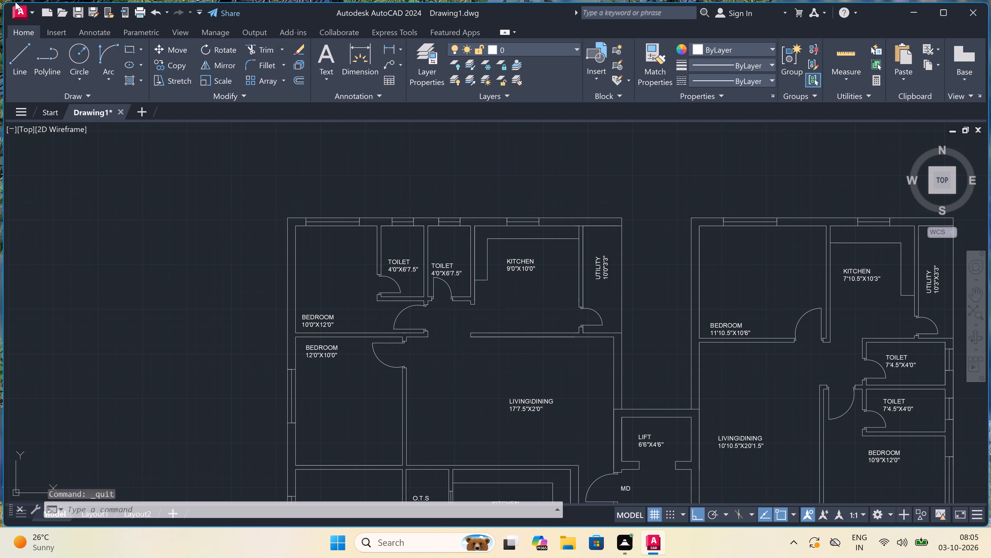
Open the recent drawing "GROUND FLOOR , FIRST FLOOR AND SECOND FLOOR -3 02-10-26.dwg".
click(19, 10)
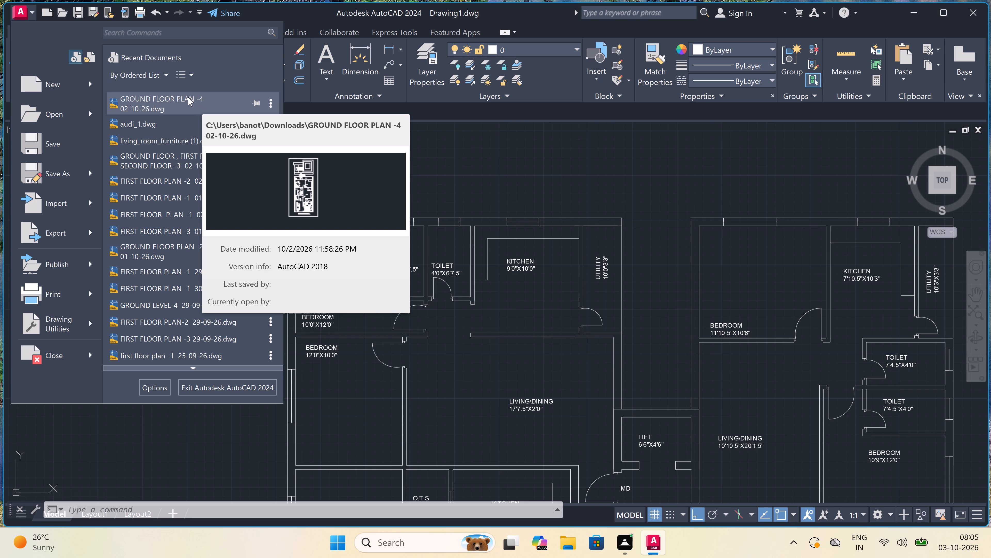
double_click(155, 158)
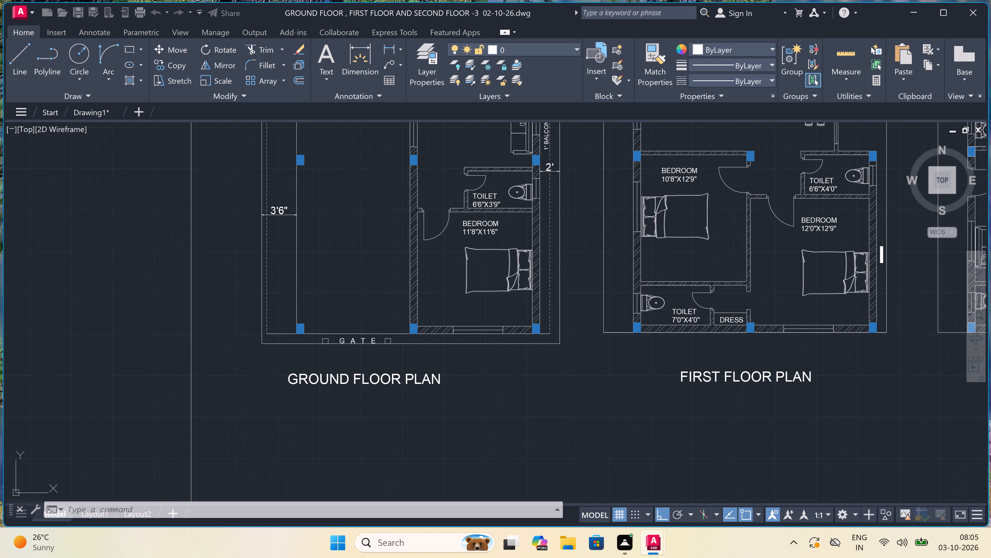
Copy the ground floor bed plus the first floor's 6'6"X4'0" toilet WC and six-chair dining set to the clipboard.
scroll(389, 234, down, 1)
scroll(470, 258, up, 3)
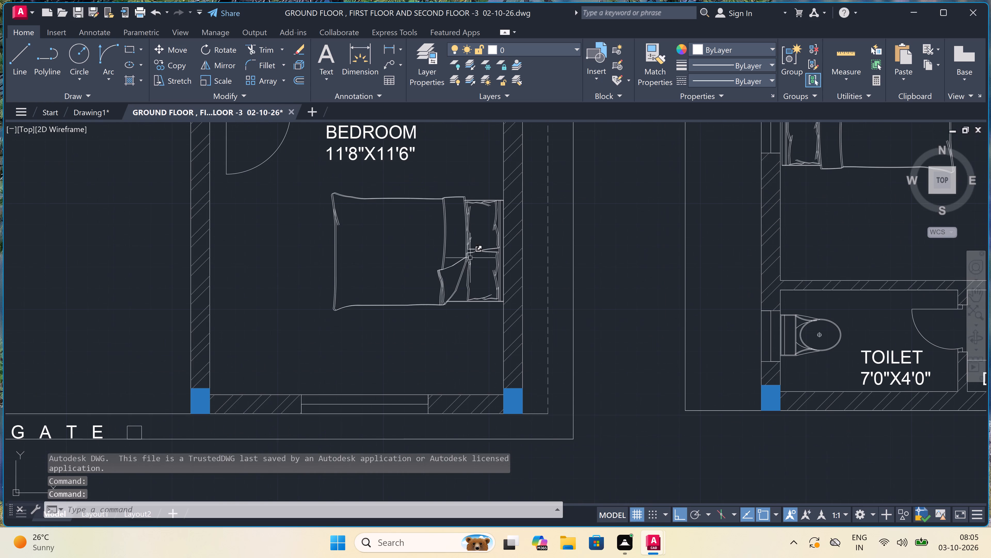
scroll(491, 211, up, 2)
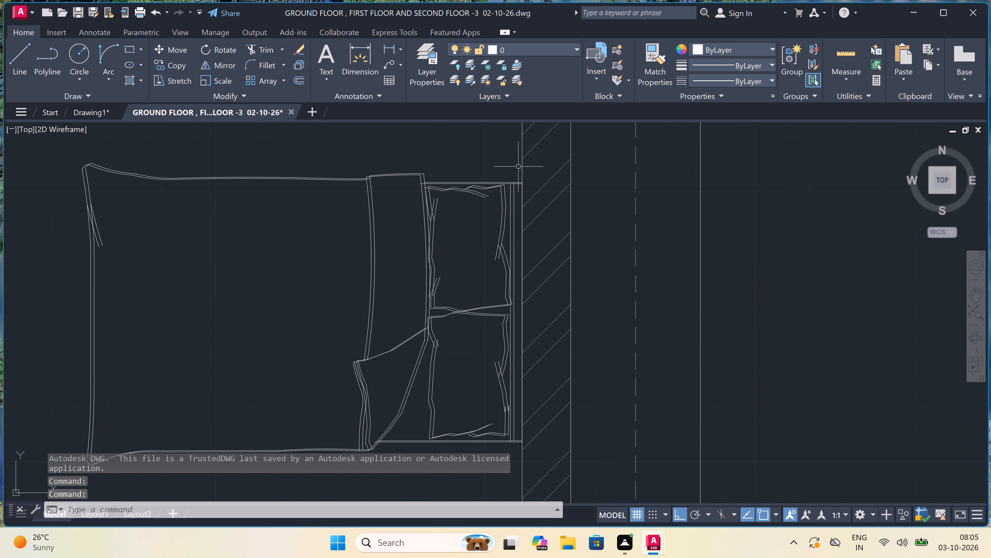
click(517, 163)
scroll(393, 242, down, 3)
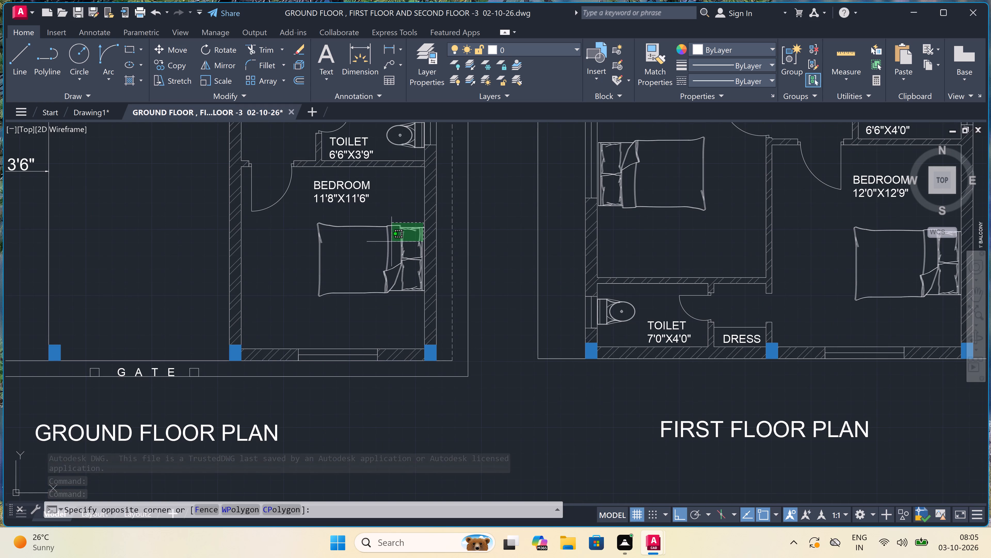
scroll(266, 287, up, 3)
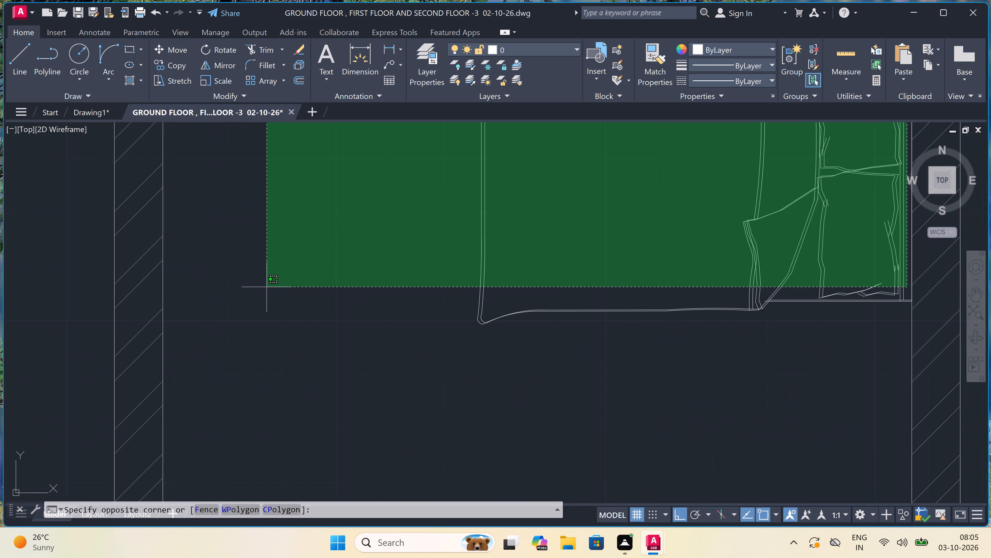
scroll(292, 308, down, 2)
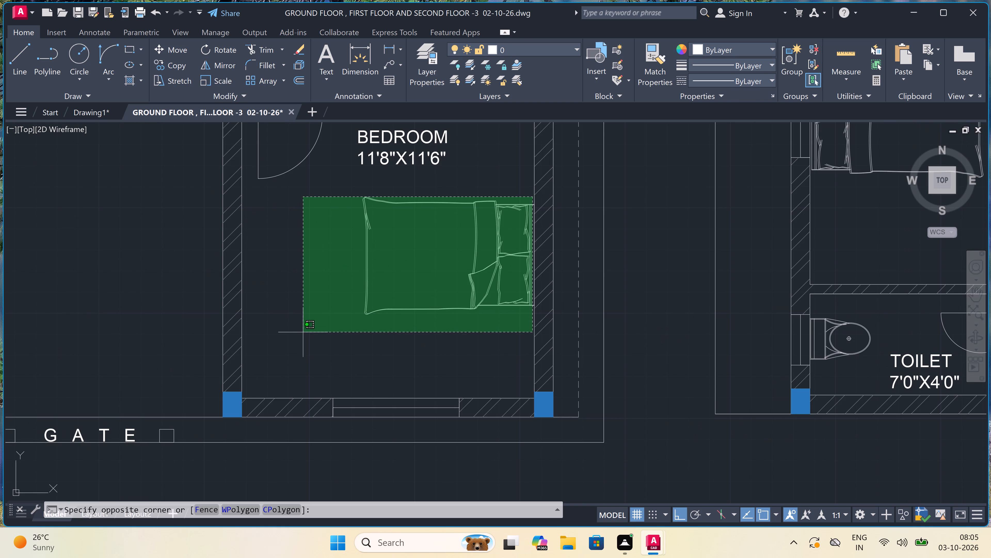
click(305, 332)
scroll(297, 312, down, 4)
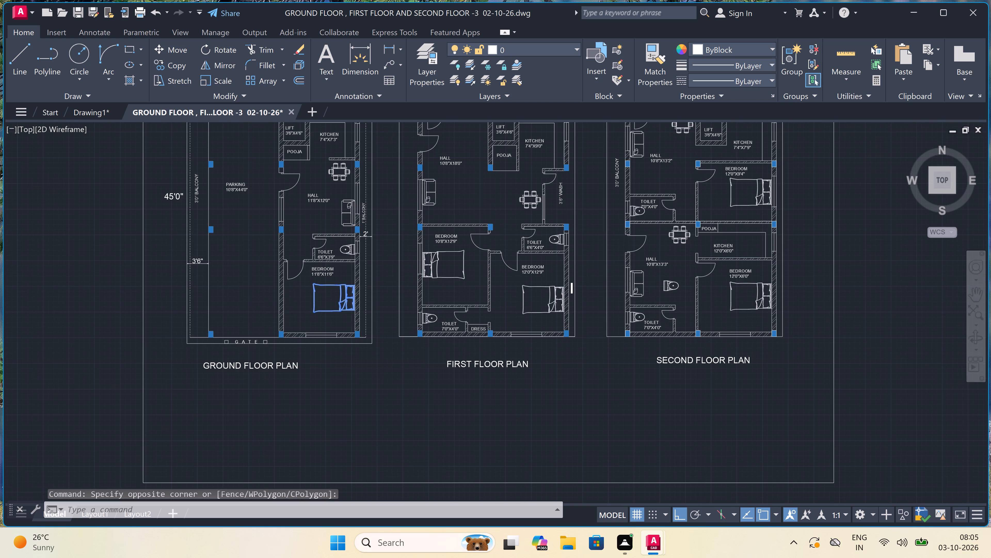
scroll(303, 300, down, 1)
scroll(305, 239, up, 3)
scroll(305, 239, down, 2)
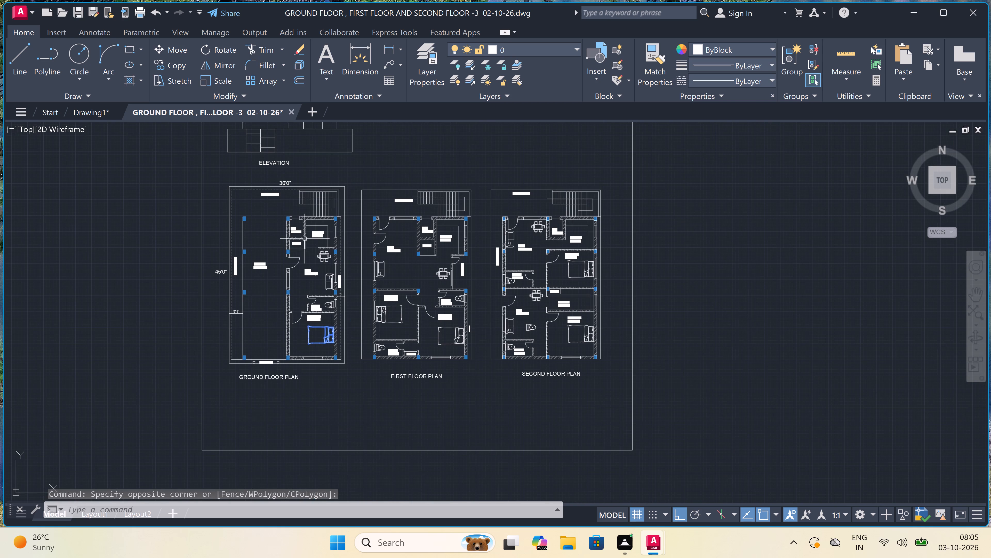
scroll(464, 302, up, 3)
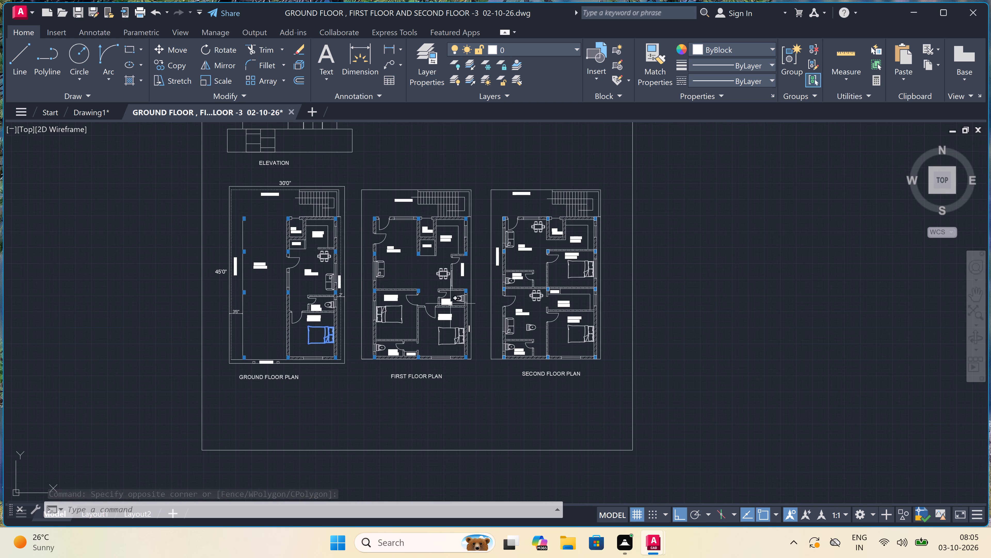
scroll(444, 284, up, 2)
click(462, 277)
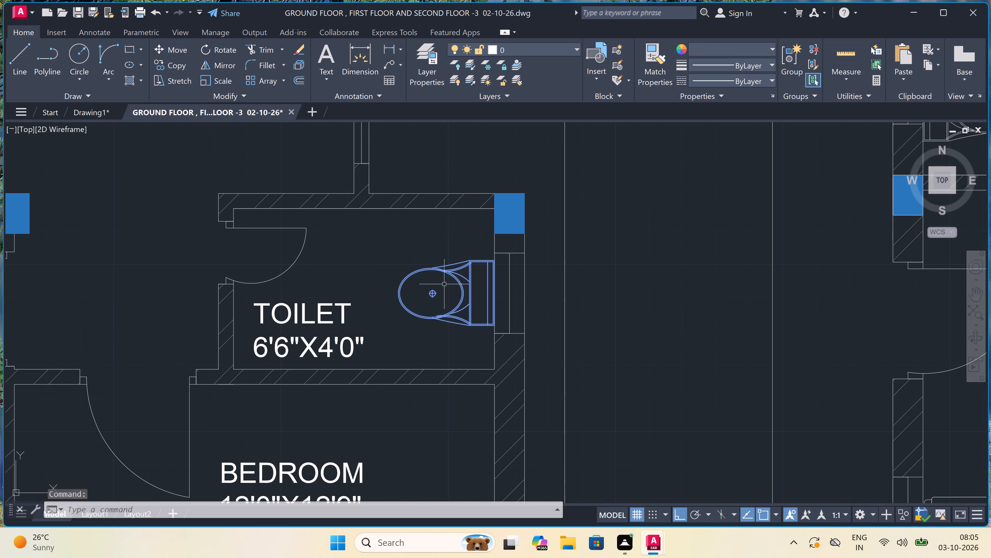
scroll(434, 288, down, 5)
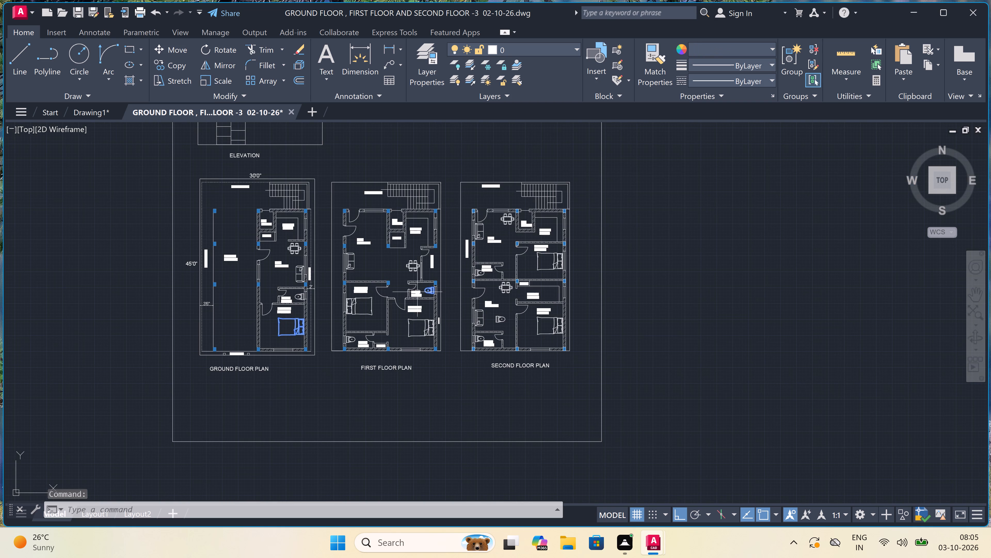
scroll(422, 252, up, 3)
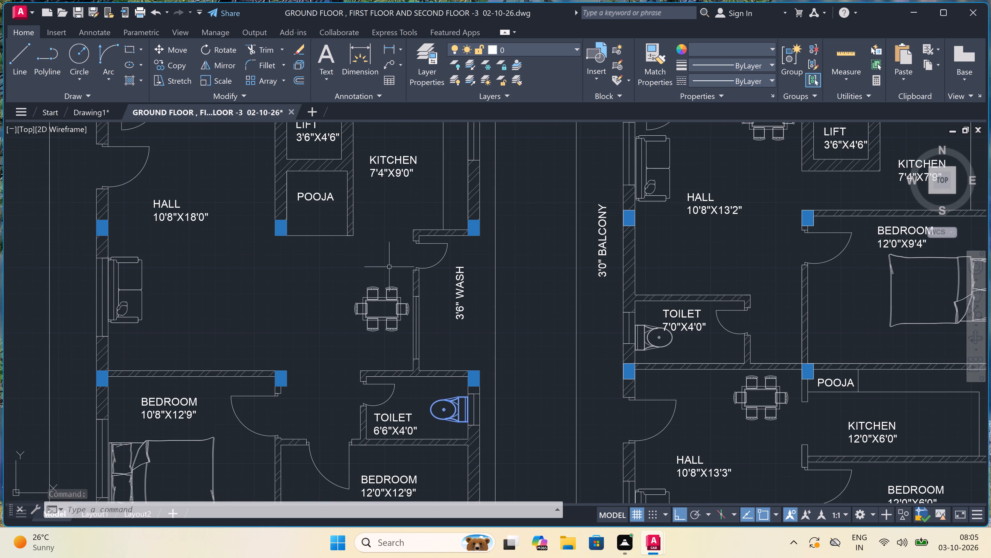
scroll(396, 284, up, 2)
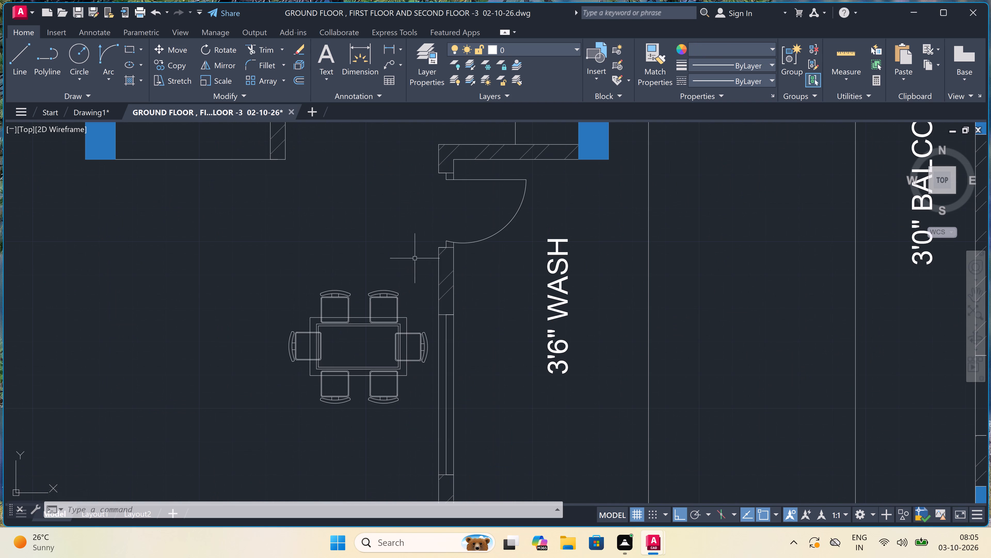
click(431, 261)
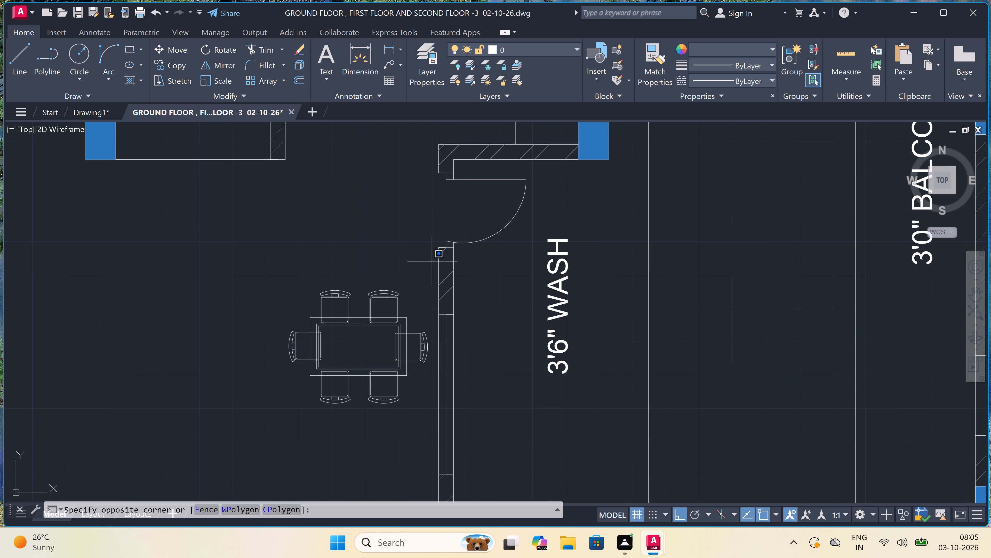
click(161, 411)
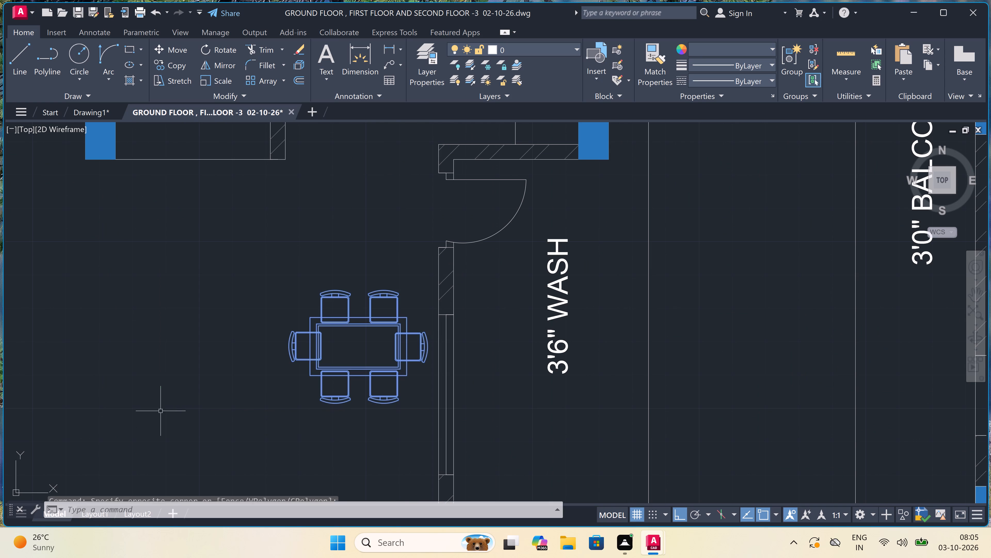
scroll(228, 301, down, 3)
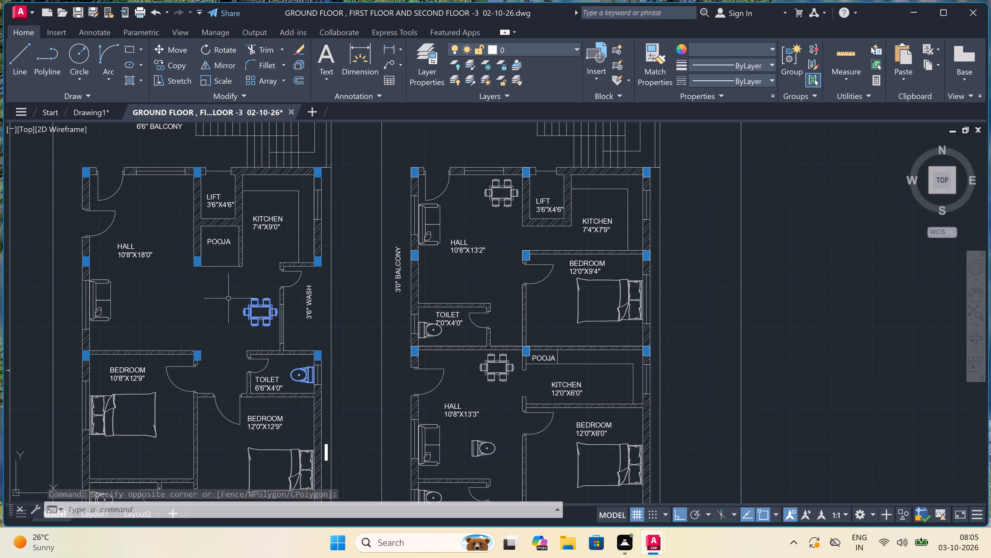
key(ctrl+c)
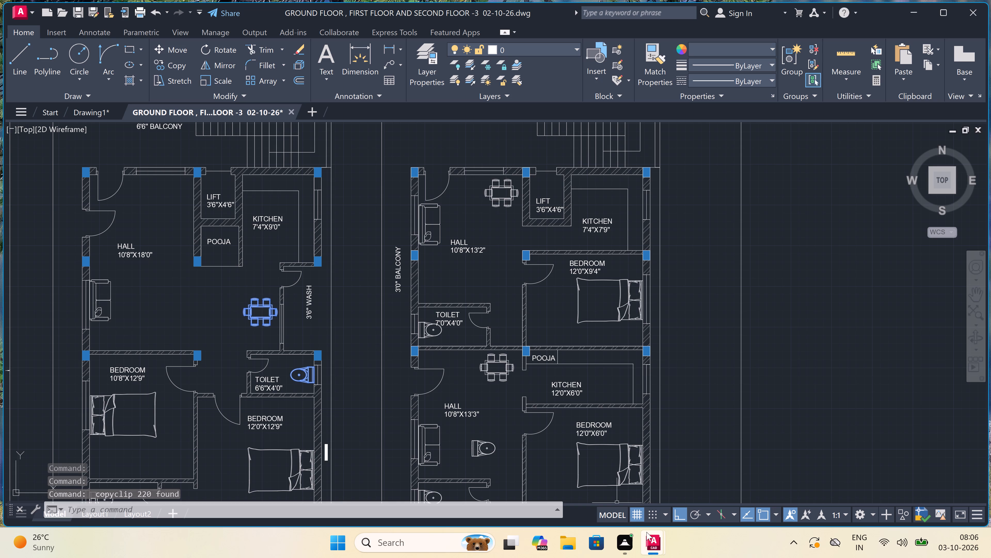
Switch back to Drawing1 and paste the copied bed, WC and dining set in the empty area west of the floor plan.
double_click(590, 491)
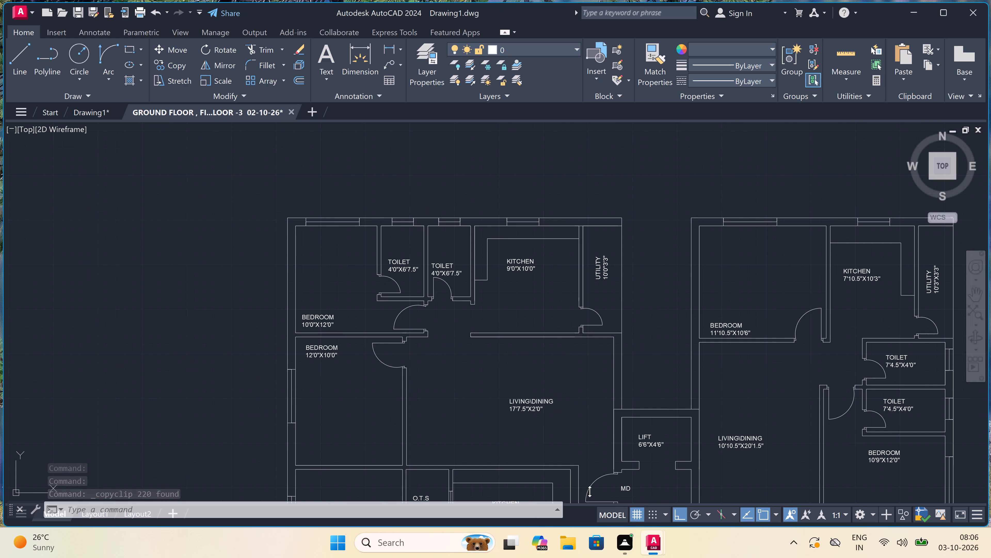
key(ctrl+v)
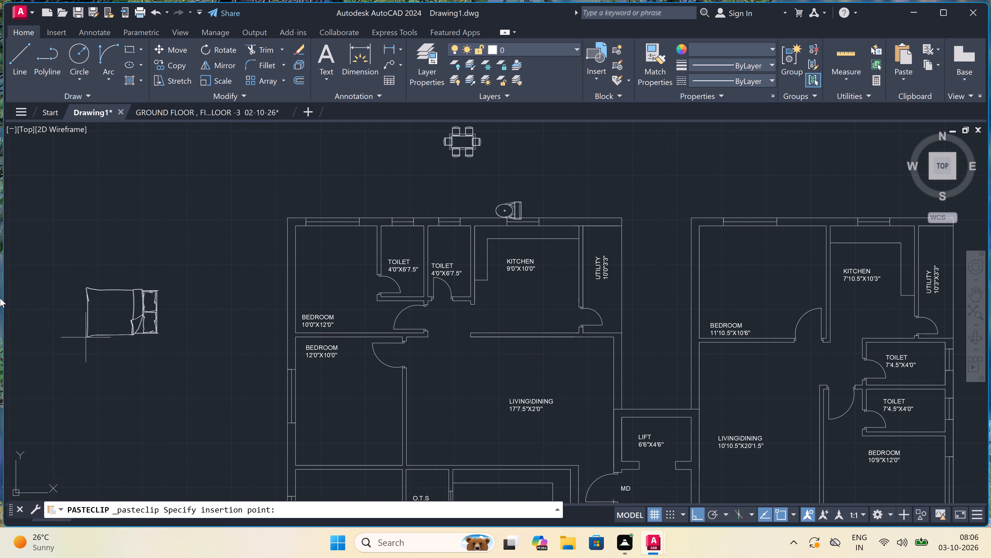
scroll(0, 298, down, 4)
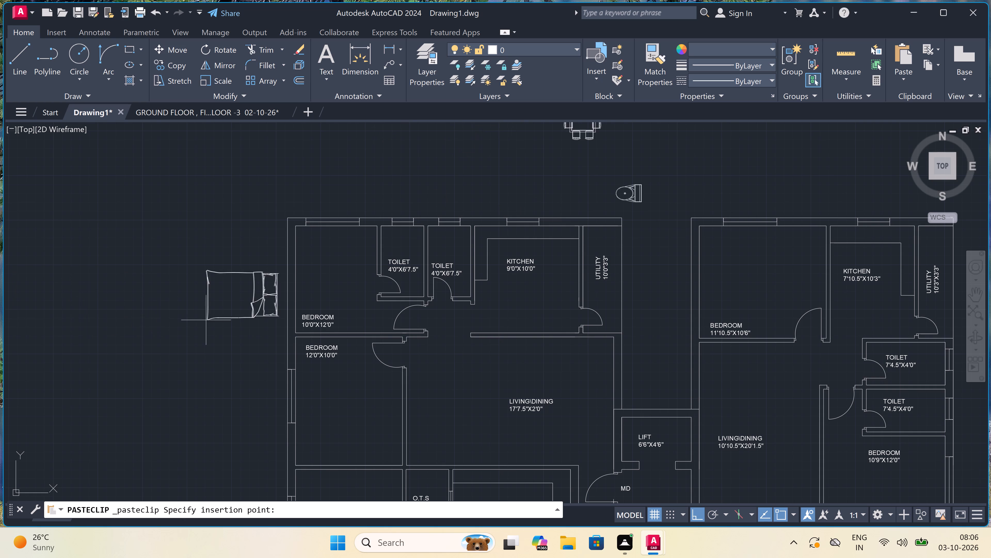
scroll(256, 329, down, 5)
scroll(178, 344, up, 2)
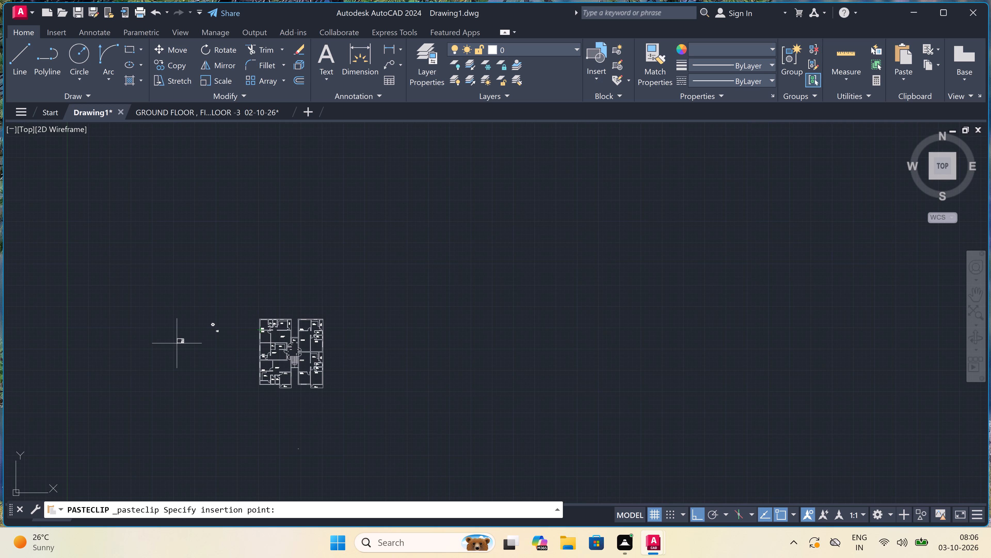
click(252, 357)
Rotate the pasted bed 90° counterclockwise about a point on it, so its pillows face north.
scroll(265, 350, up, 1)
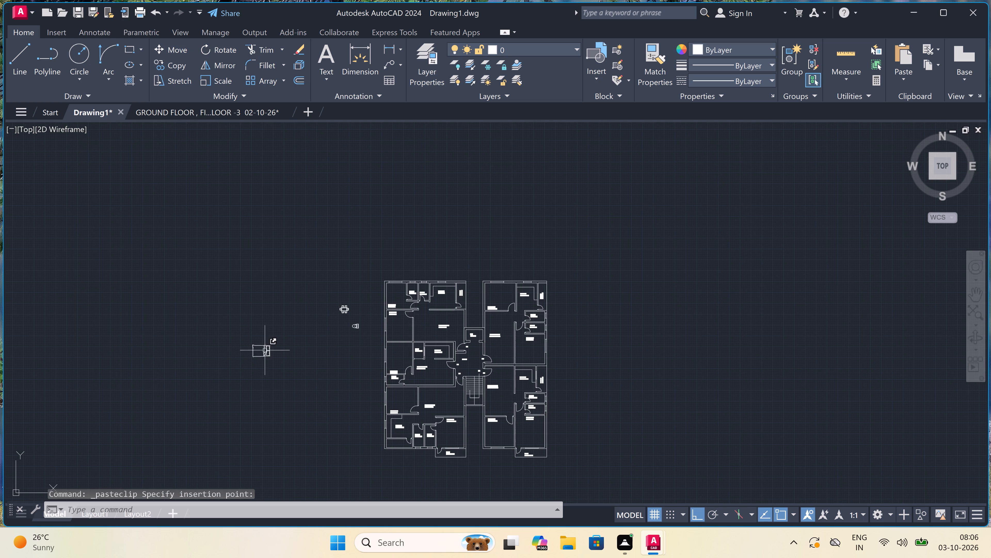
scroll(265, 350, up, 1)
click(330, 311)
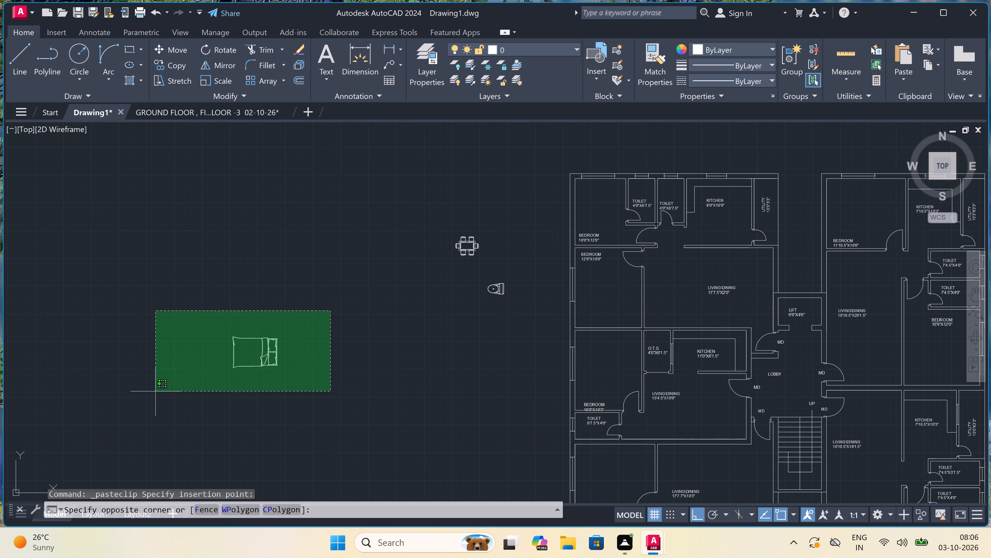
click(155, 391)
click(229, 46)
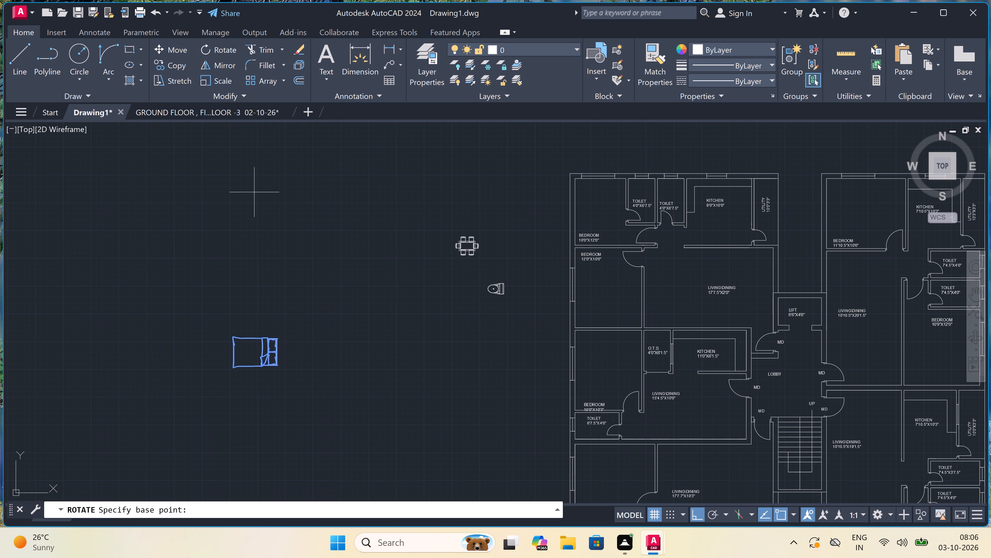
double_click(250, 349)
double_click(246, 310)
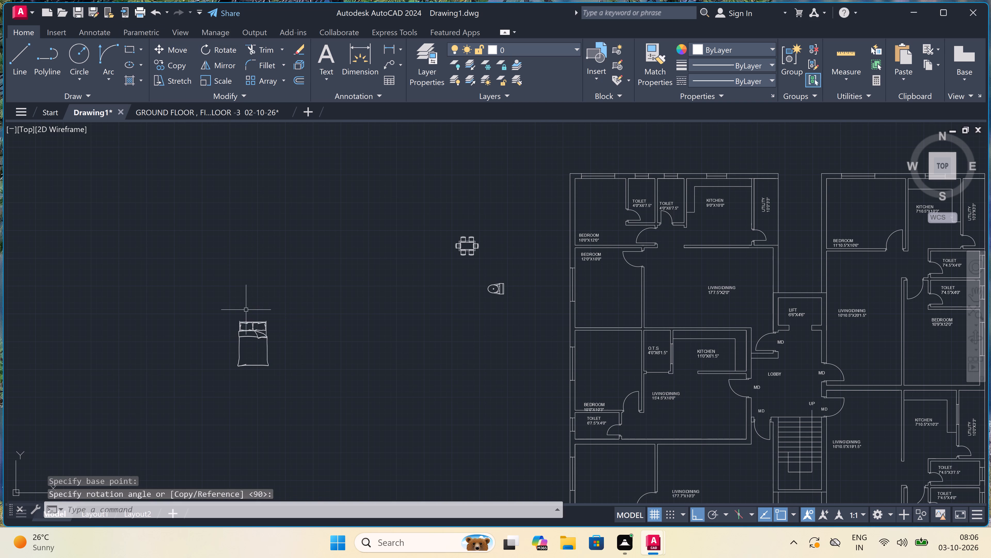
drag(299, 297, 299, 300)
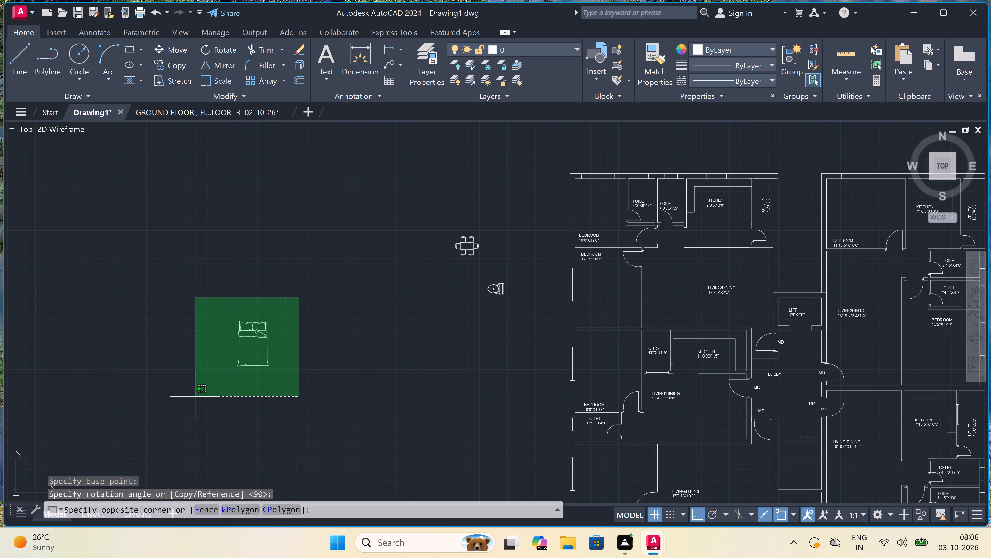
key(Escape)
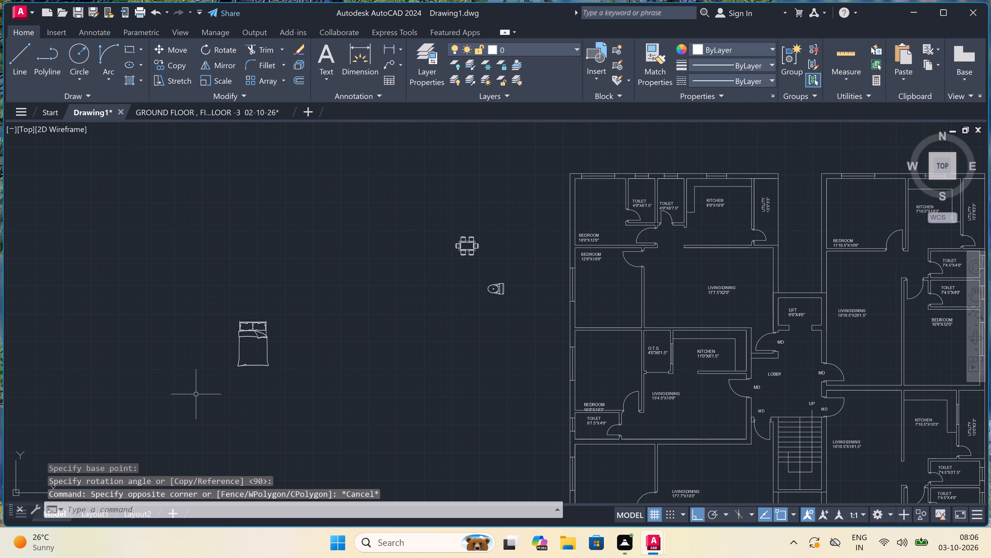
Draw a horizontal line closing the open head end of the bed, joining the ends of its two side lines.
text(L)
key(space)
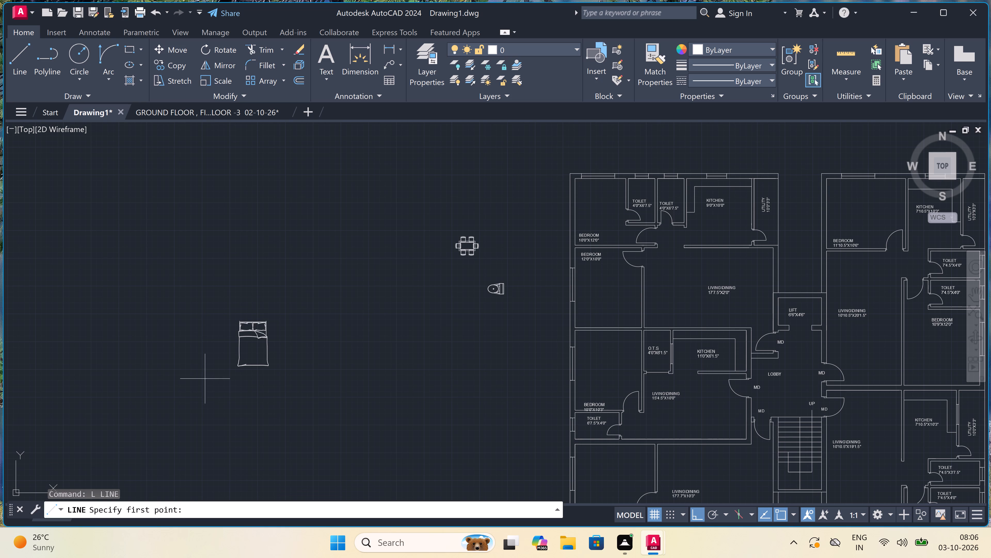
scroll(250, 321, up, 5)
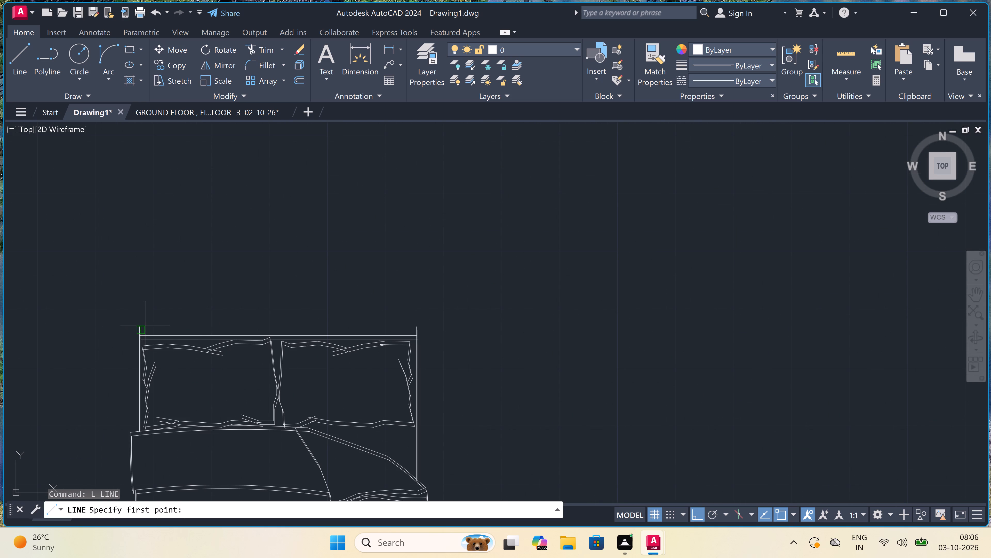
click(141, 327)
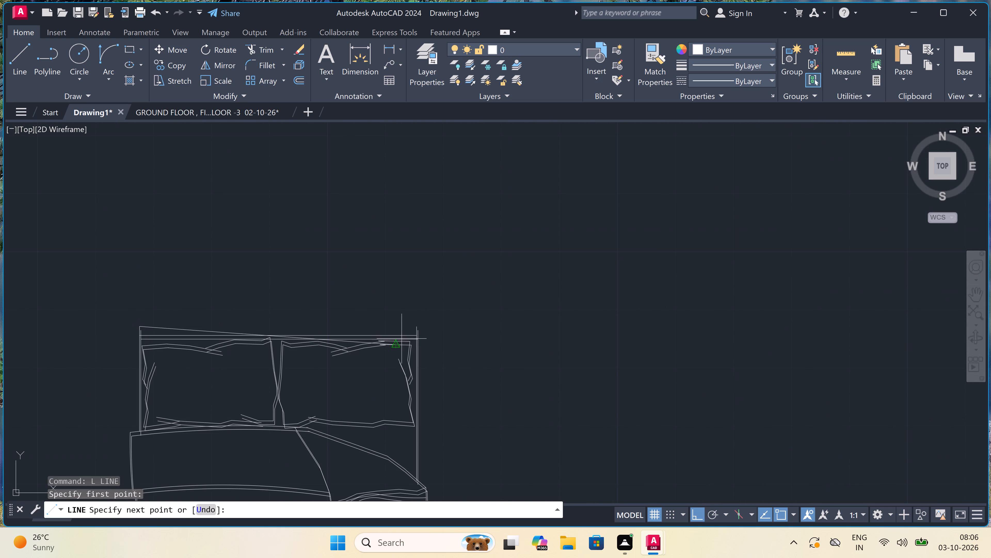
click(414, 326)
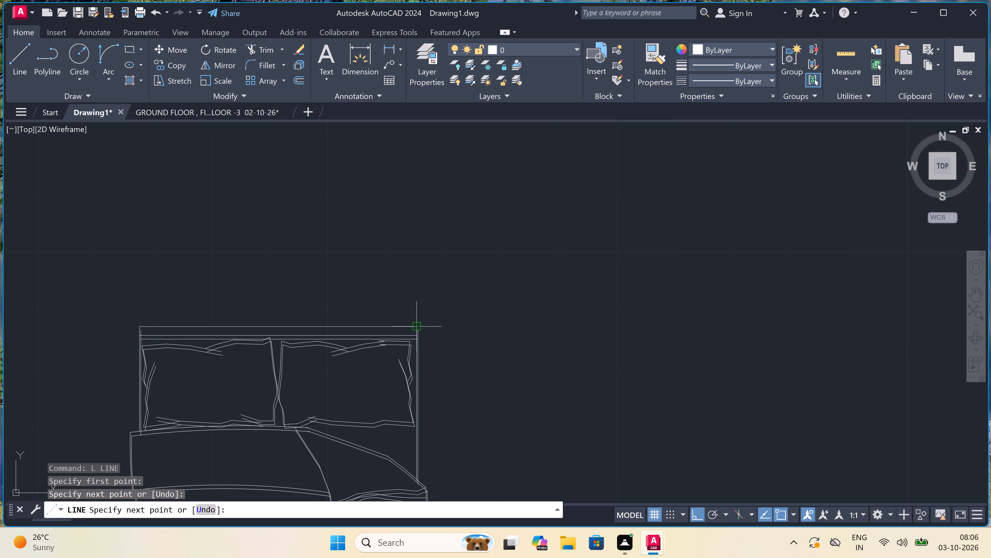
key(Escape)
scroll(426, 312, down, 3)
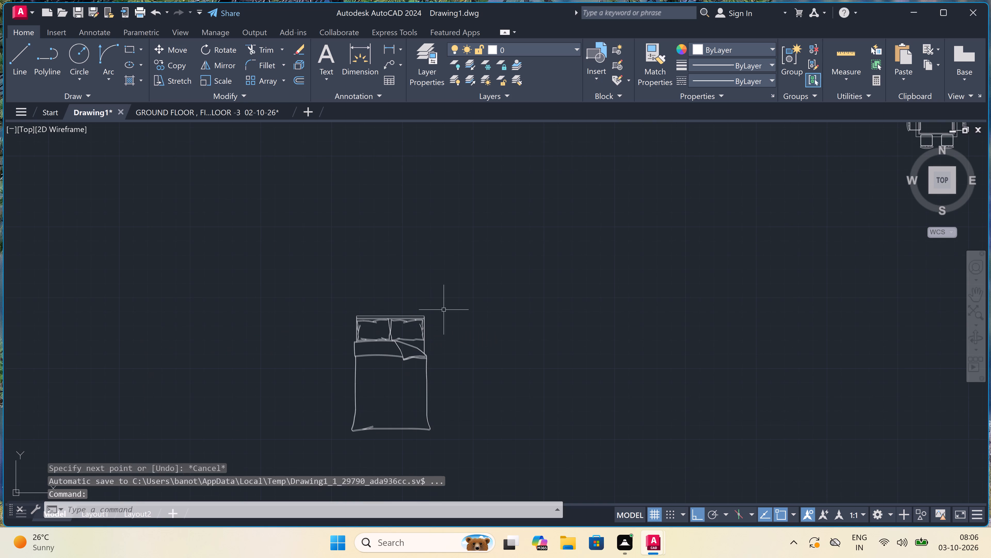
Copy the bed by its head-end midpoint into the northwest 10'0"X12'0" bedroom, with its head at the north wall below the window.
click(458, 303)
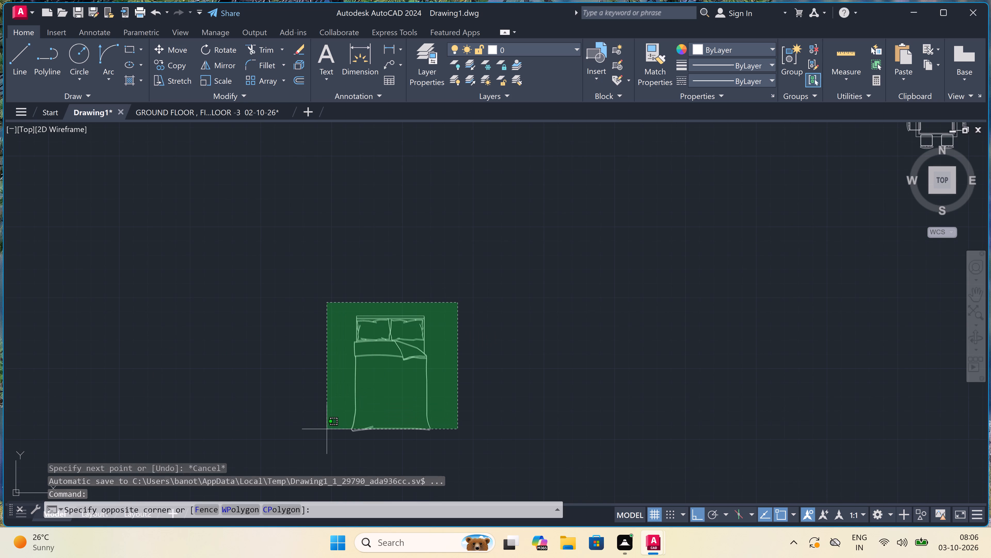
click(321, 437)
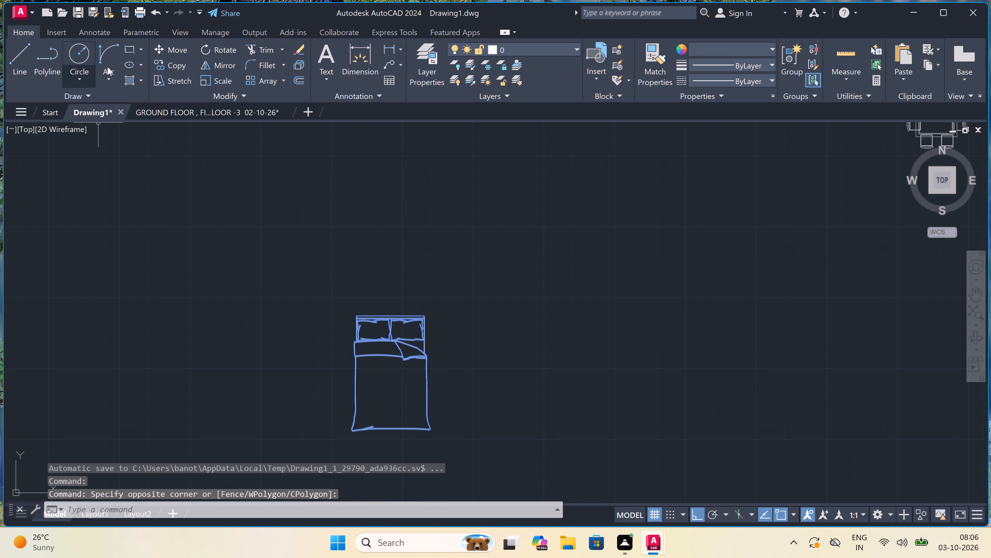
click(170, 63)
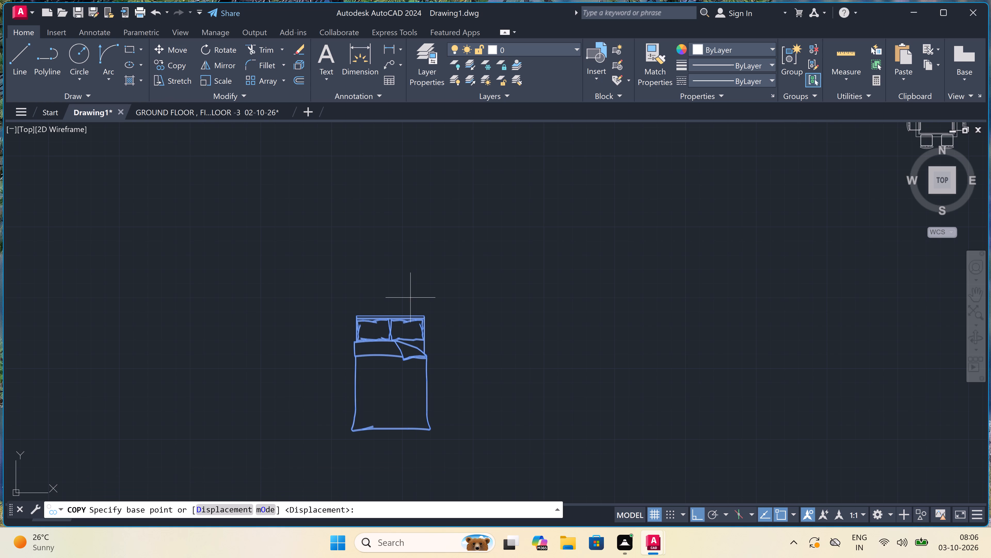
scroll(388, 316, up, 2)
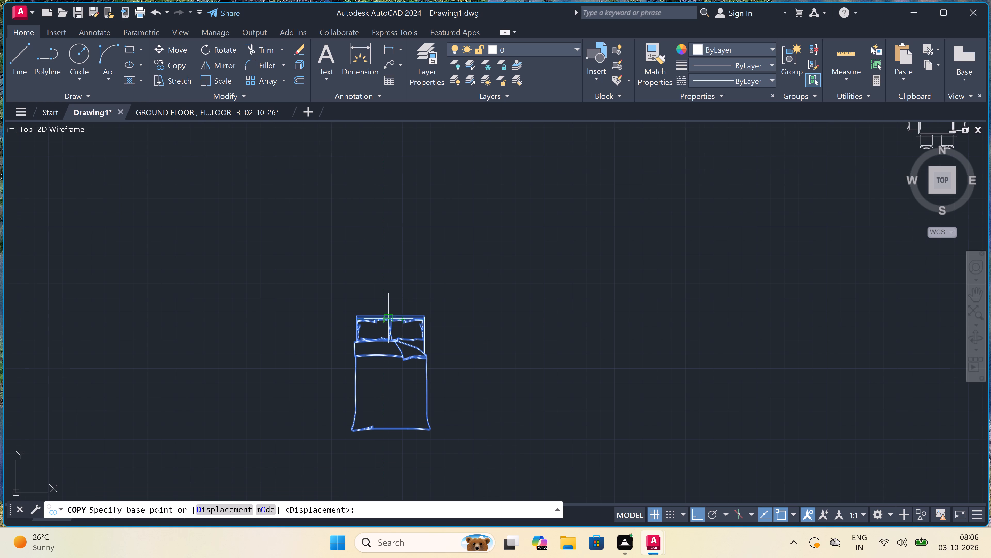
click(391, 315)
scroll(162, 281, down, 3)
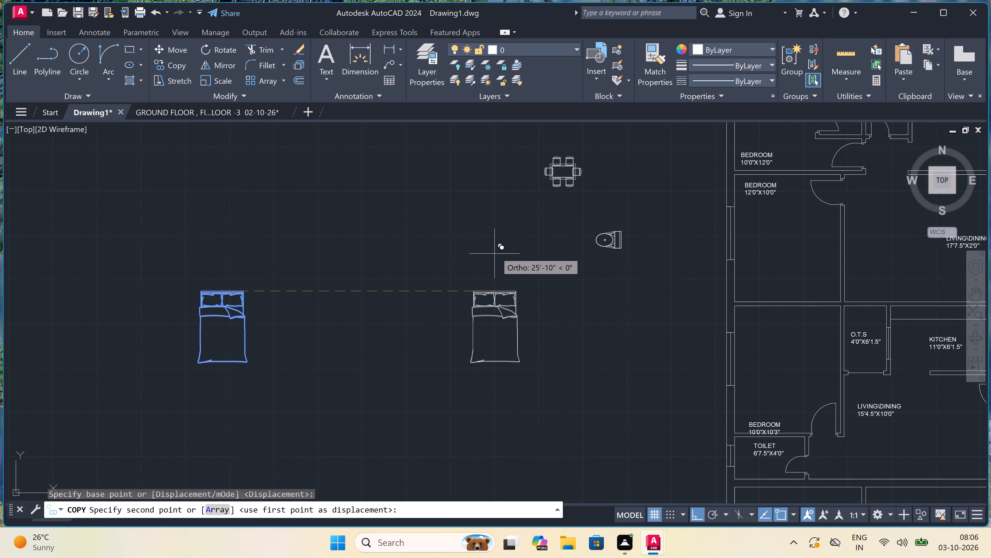
key(F8)
scroll(379, 283, down, 5)
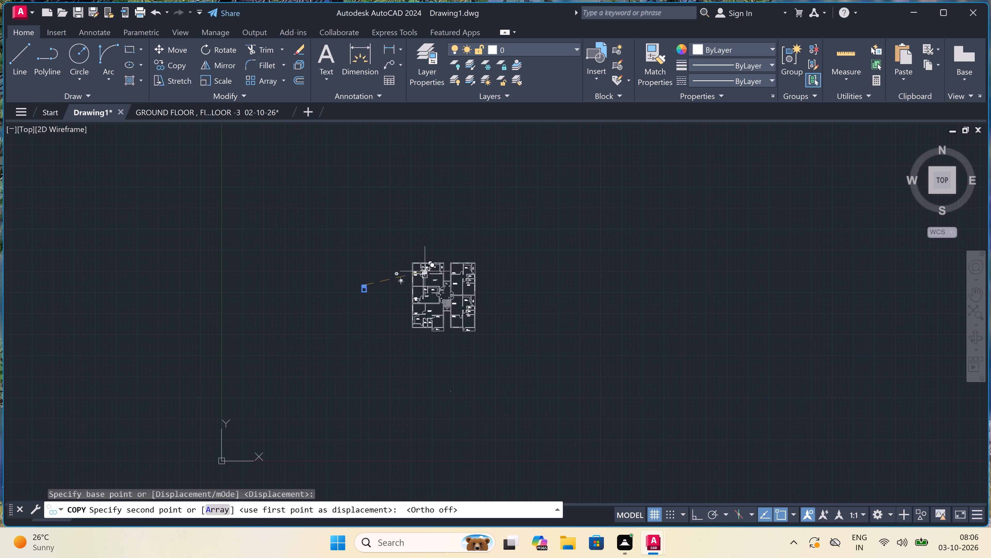
scroll(486, 254, up, 4)
scroll(165, 294, up, 2)
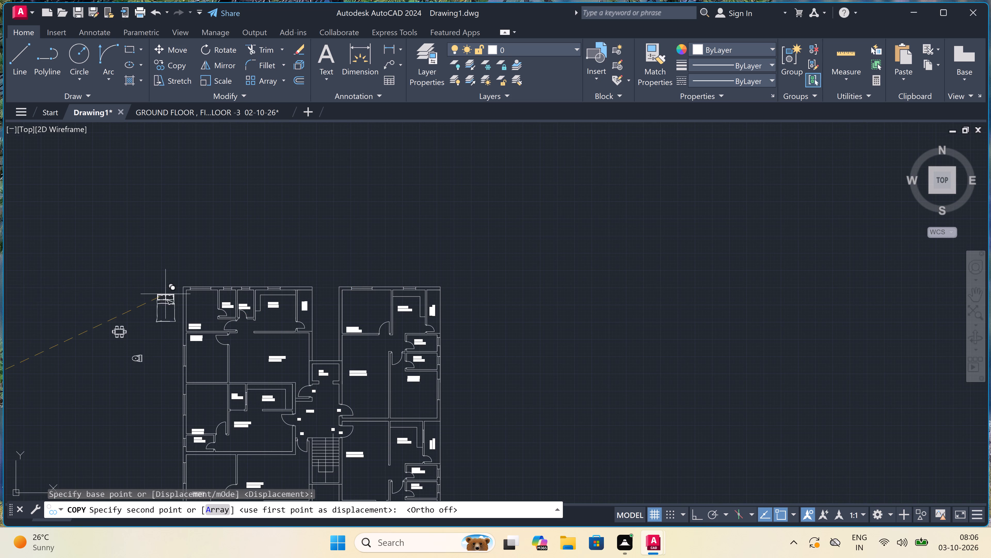
scroll(284, 297, up, 2)
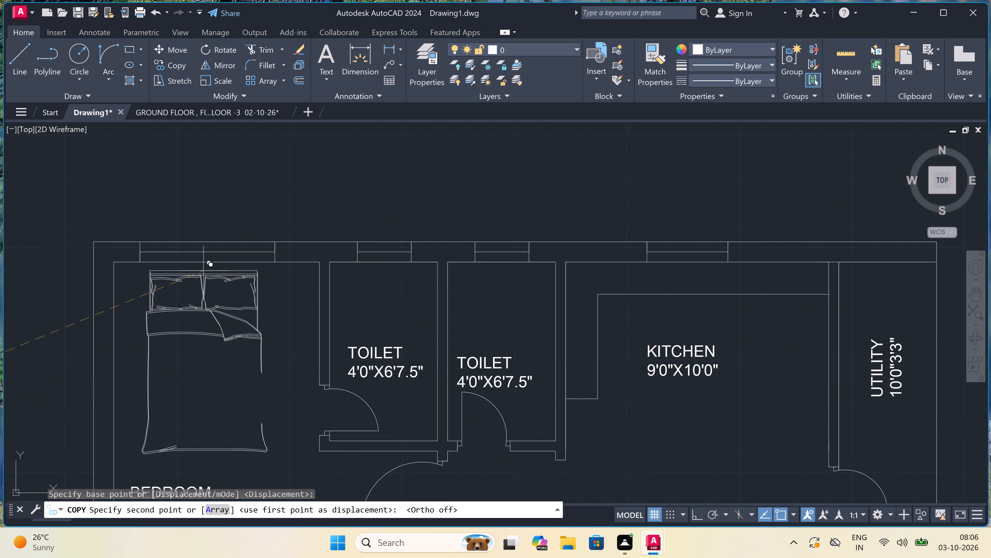
click(202, 265)
Place another copy of the bed in the 11'10.5"X10'6" bedroom, with its head against the north wall below the window.
scroll(202, 265, down, 3)
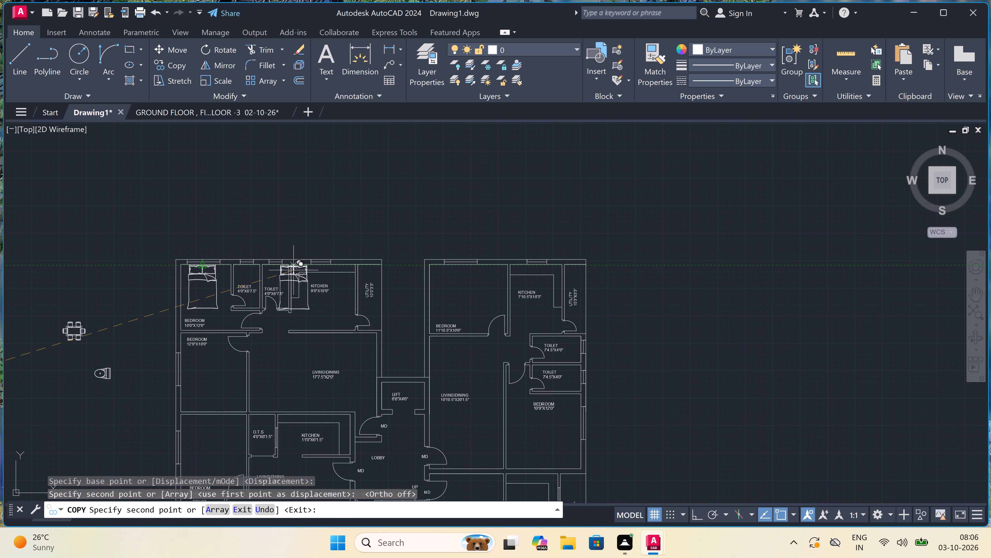
scroll(328, 275, down, 1)
scroll(242, 396, up, 1)
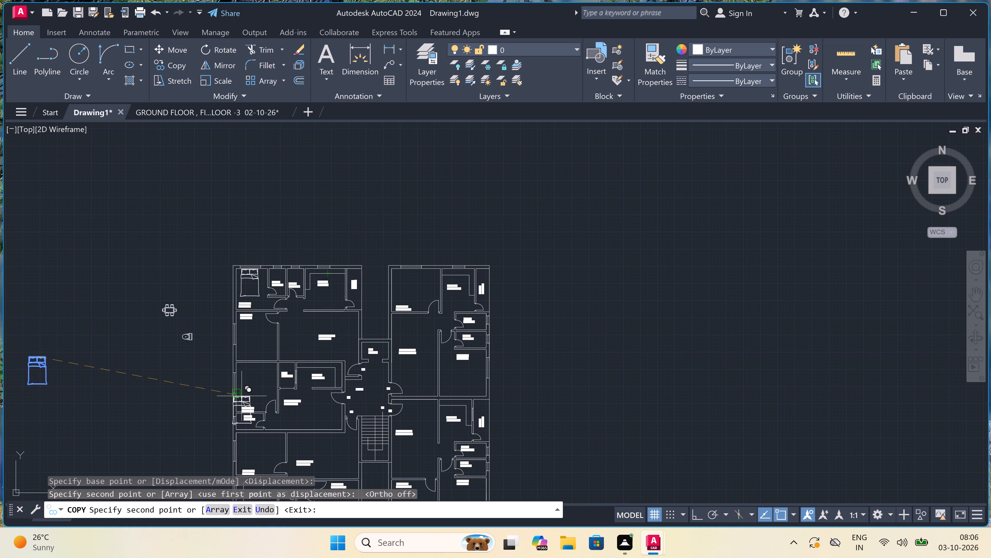
scroll(265, 366, down, 1)
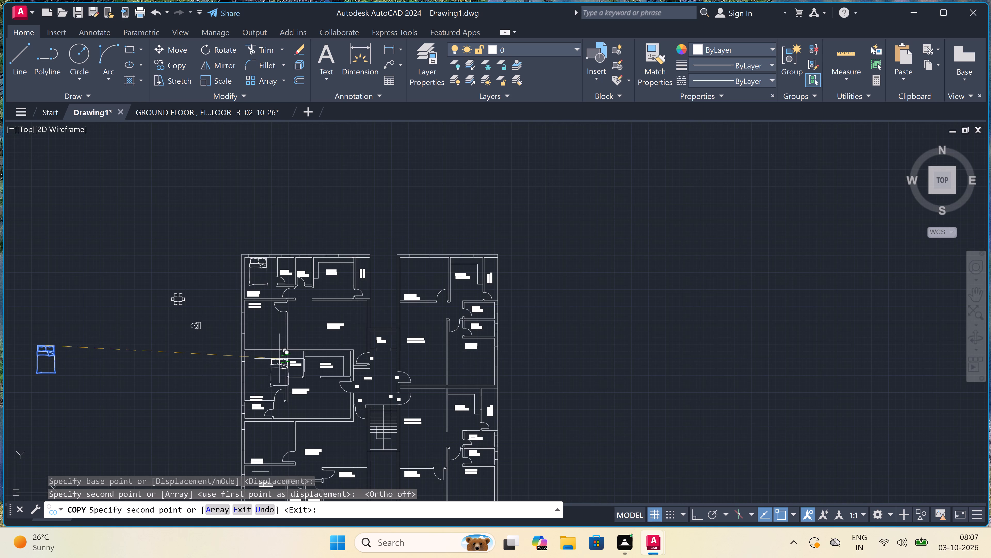
scroll(438, 229, up, 2)
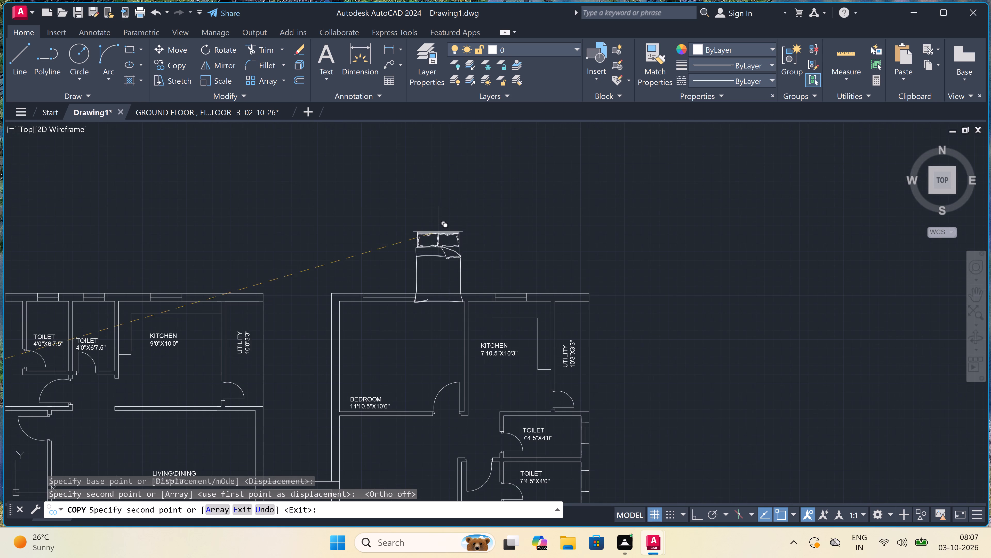
scroll(381, 334, up, 2)
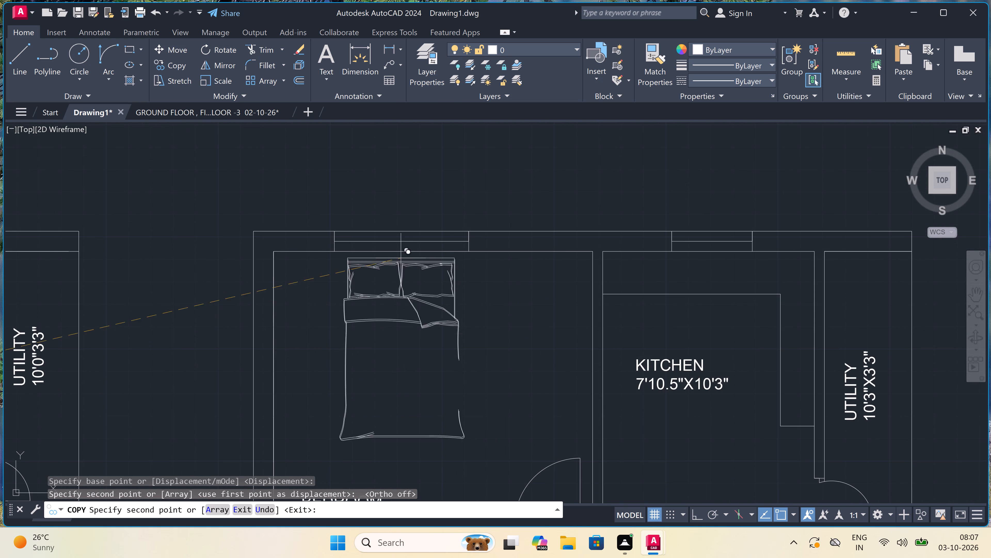
scroll(386, 264, up, 2)
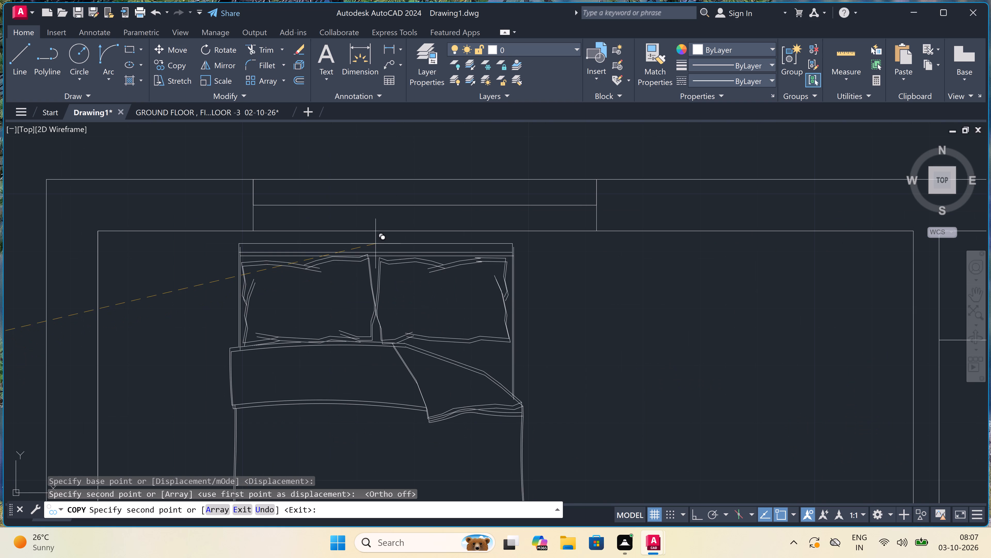
double_click(375, 236)
scroll(385, 229, down, 3)
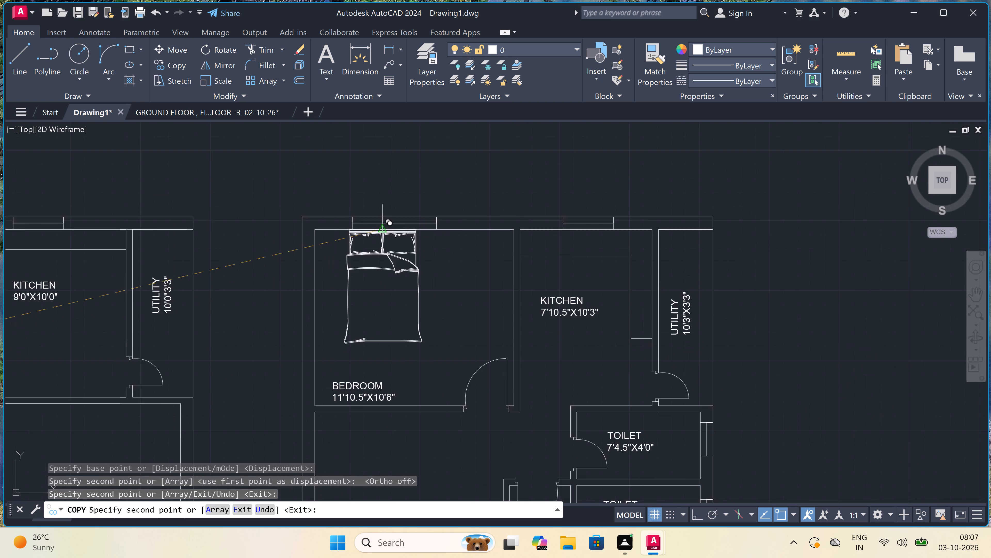
scroll(385, 229, down, 4)
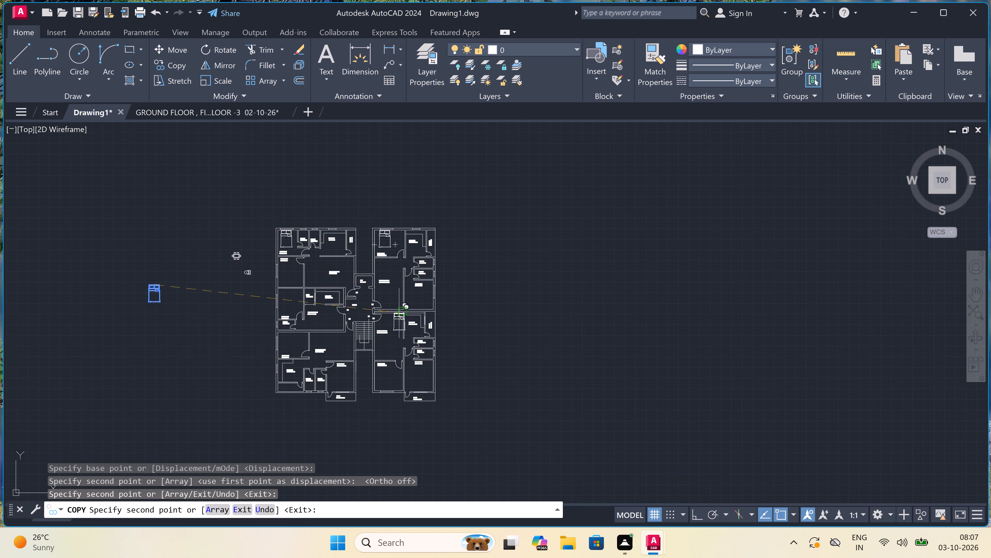
scroll(372, 393, up, 3)
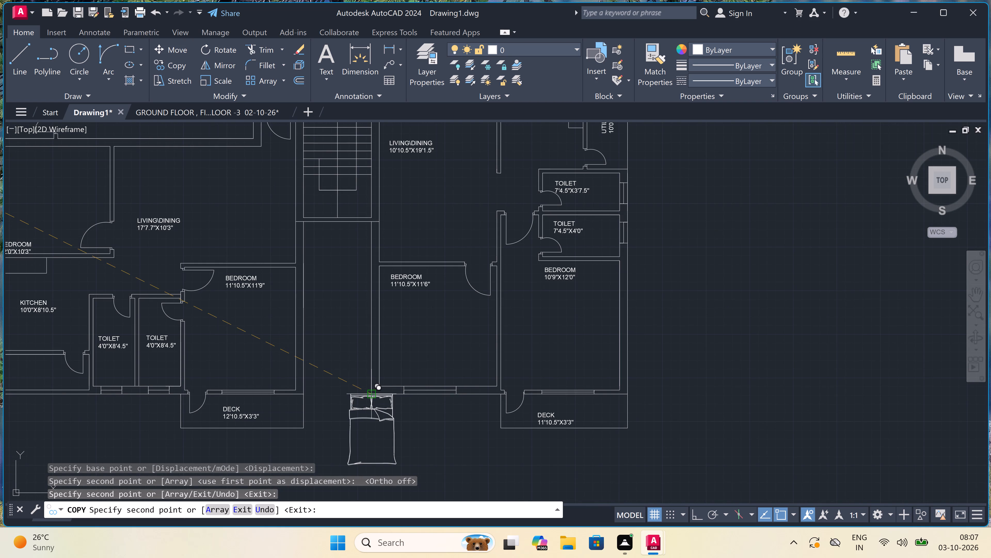
key(Escape)
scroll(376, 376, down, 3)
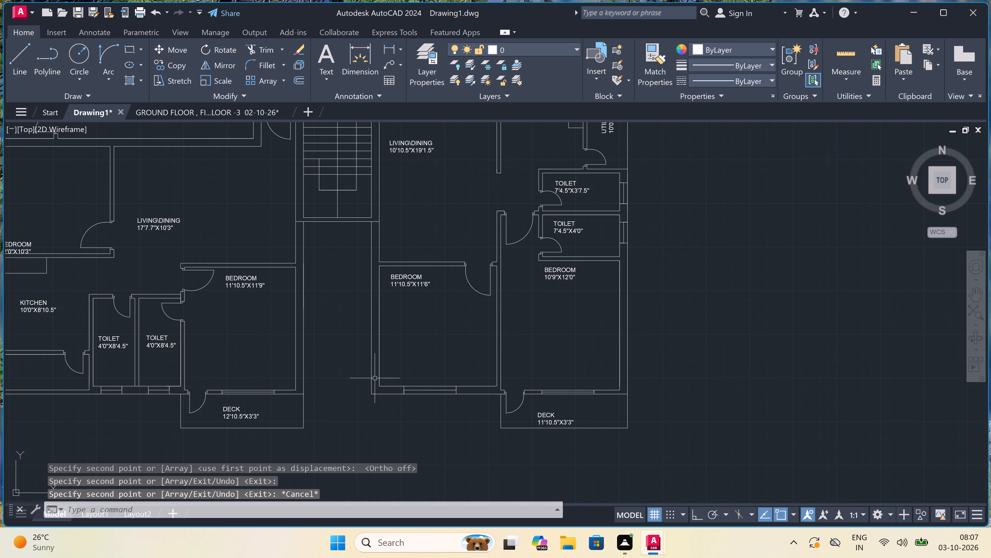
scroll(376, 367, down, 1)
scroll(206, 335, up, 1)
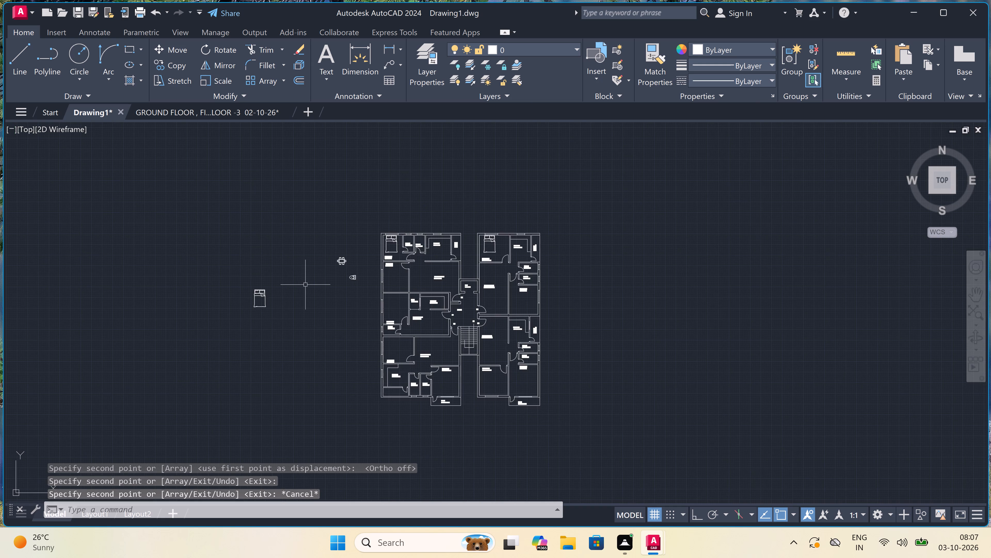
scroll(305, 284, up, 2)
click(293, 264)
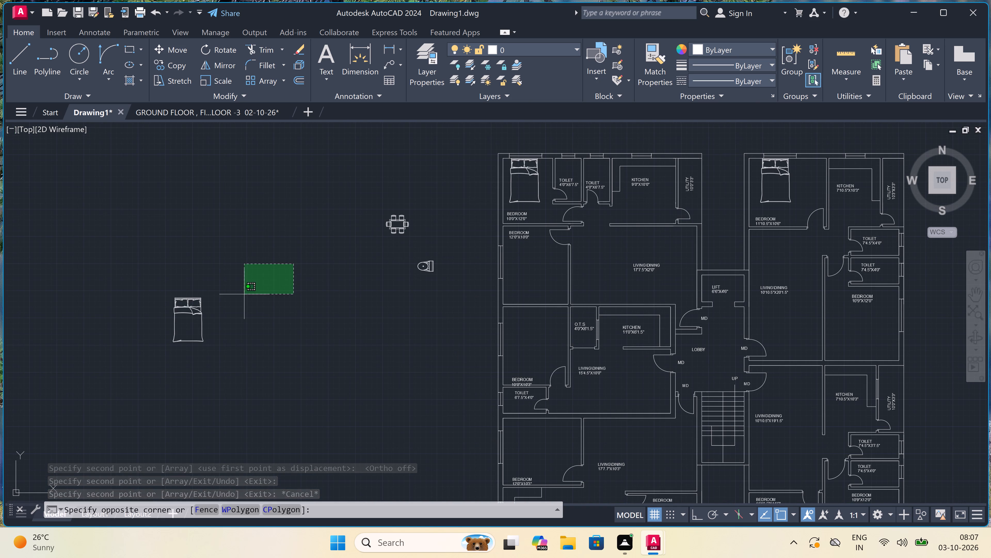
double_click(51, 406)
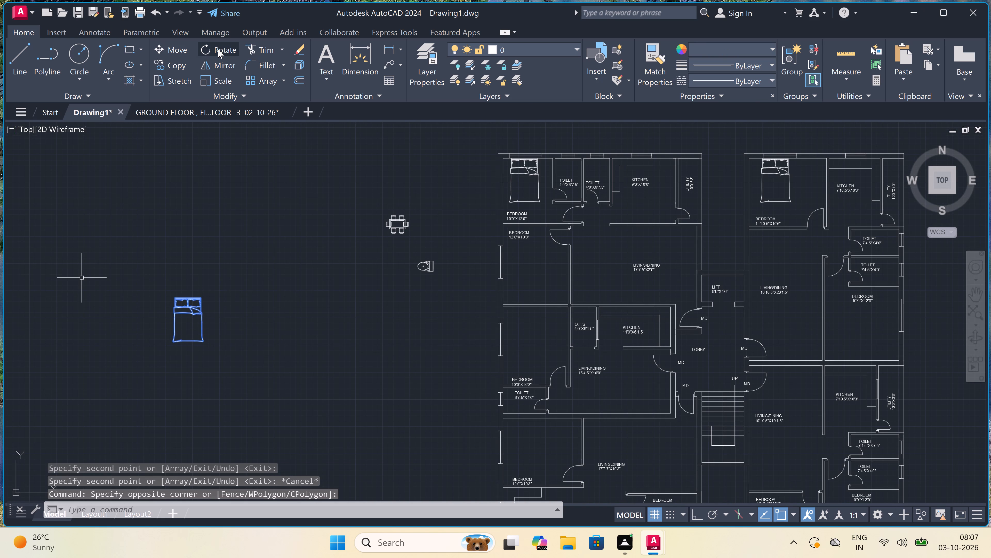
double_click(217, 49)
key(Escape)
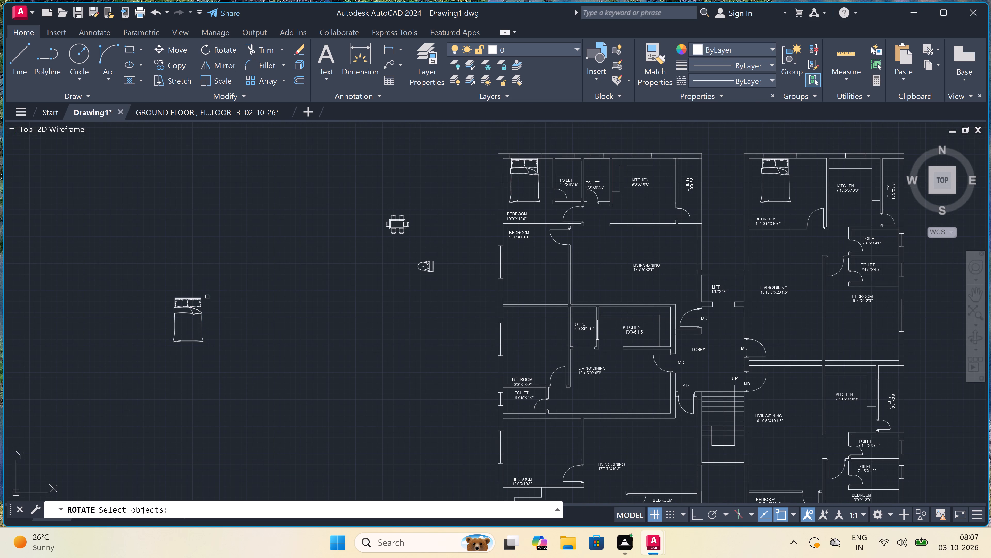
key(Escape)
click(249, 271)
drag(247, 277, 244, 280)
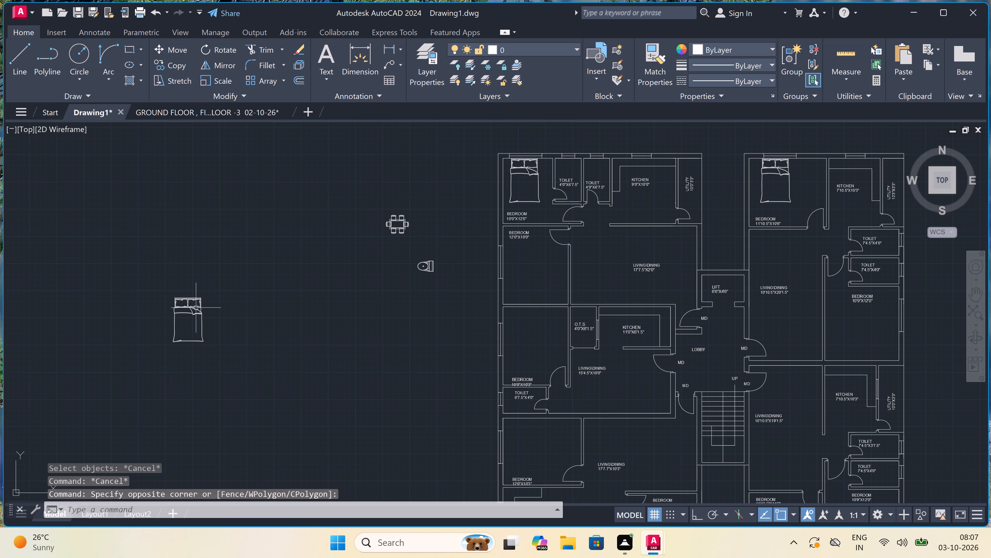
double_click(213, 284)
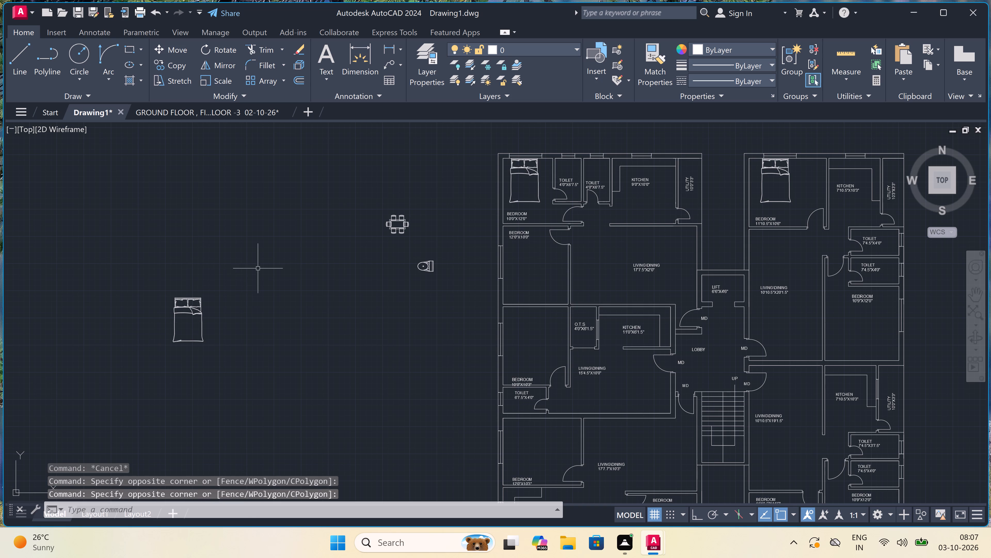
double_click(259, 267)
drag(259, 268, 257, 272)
Rotate the loose bed west of the floor plan 90° clockwise about a point at its head, so its pillows face east.
click(265, 266)
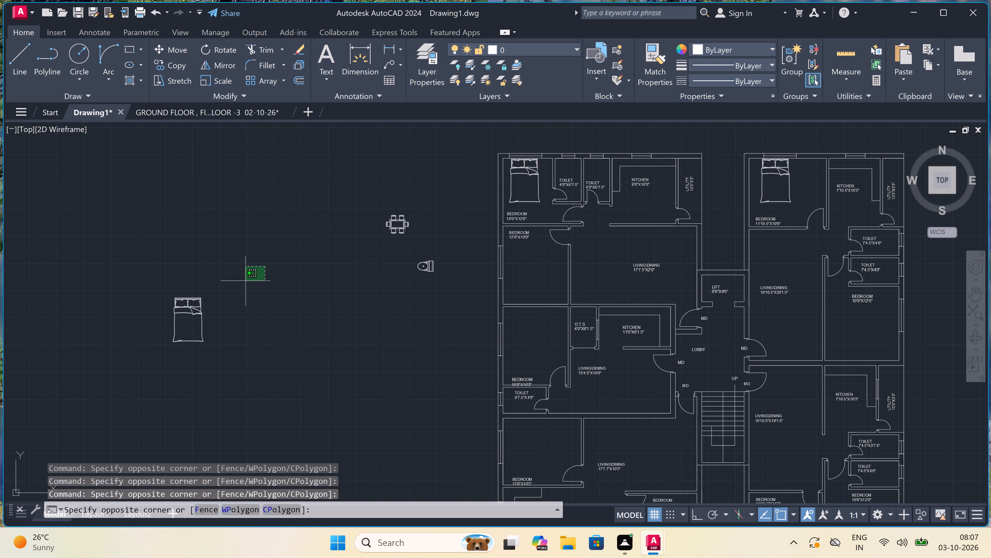
triple_click(138, 368)
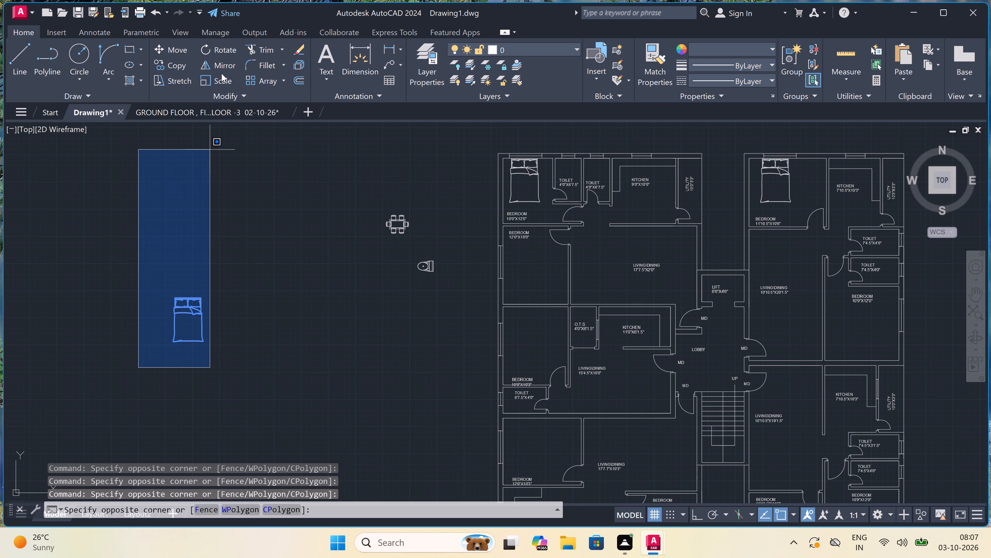
key(Escape)
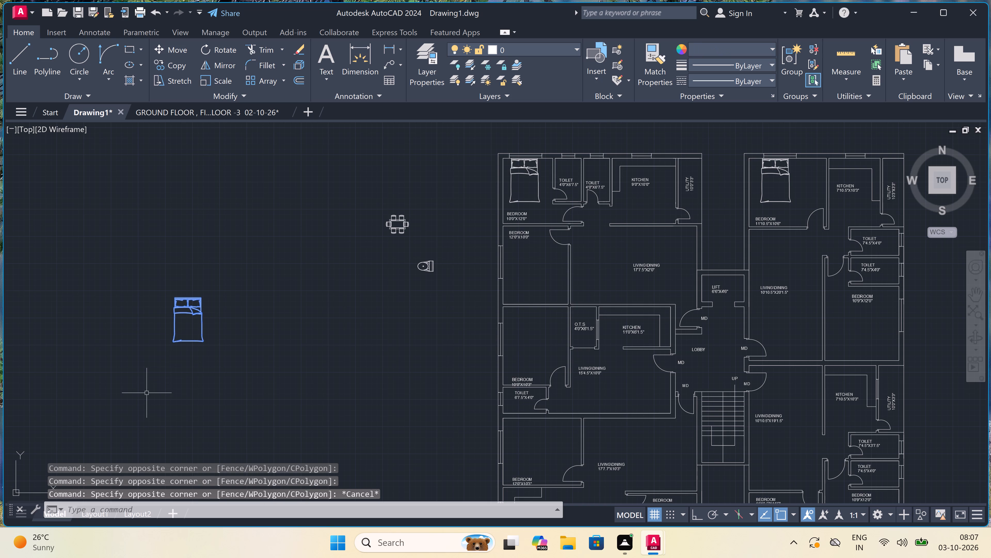
double_click(219, 51)
double_click(182, 302)
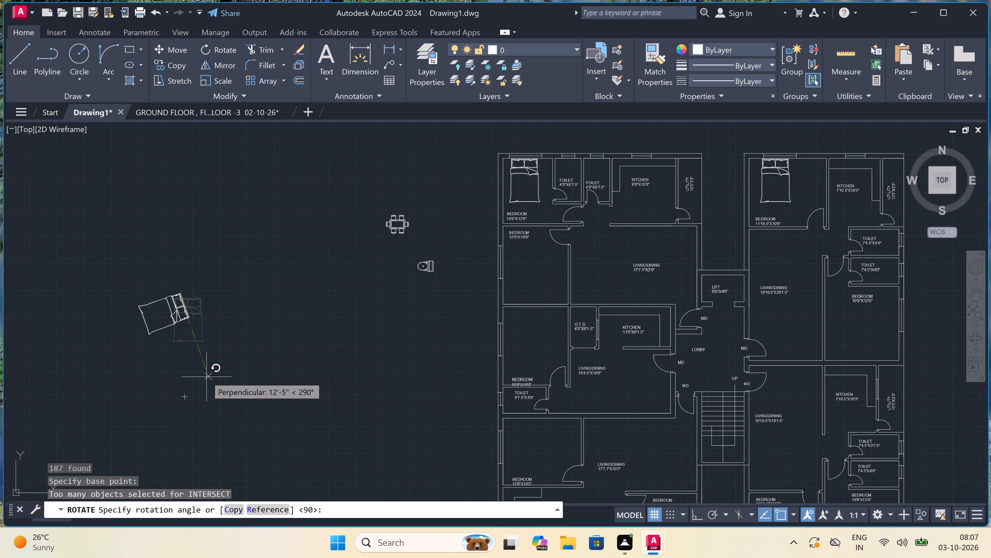
key(F8)
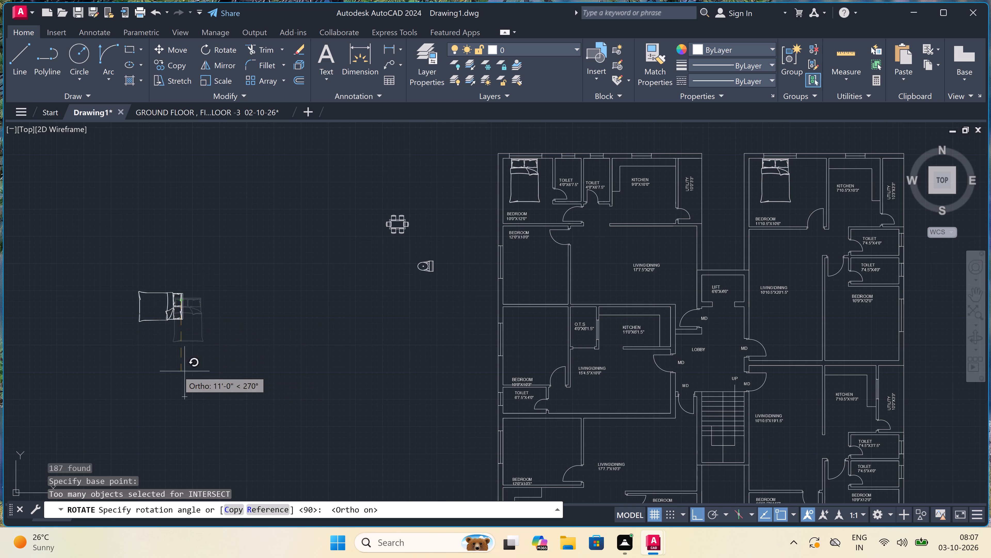
triple_click(160, 369)
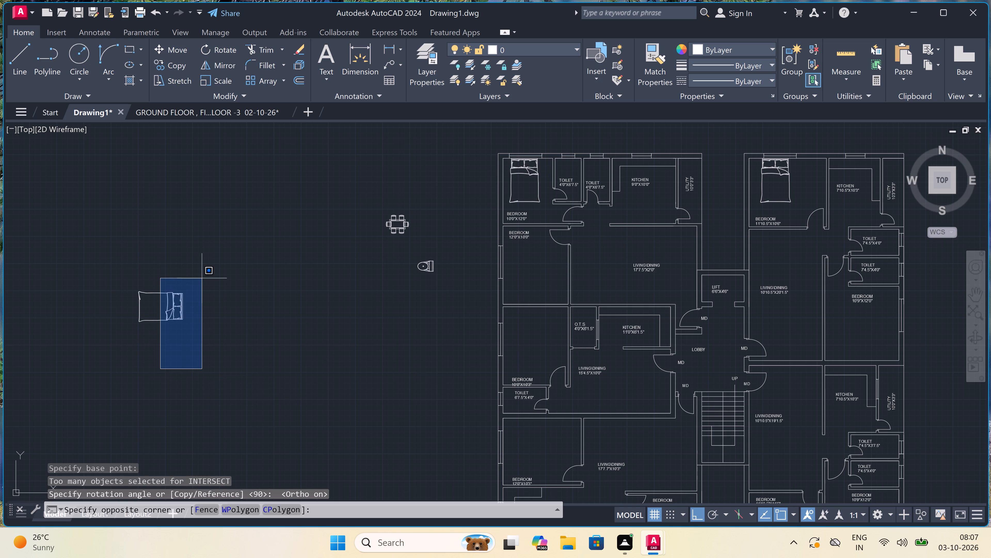
key(Escape)
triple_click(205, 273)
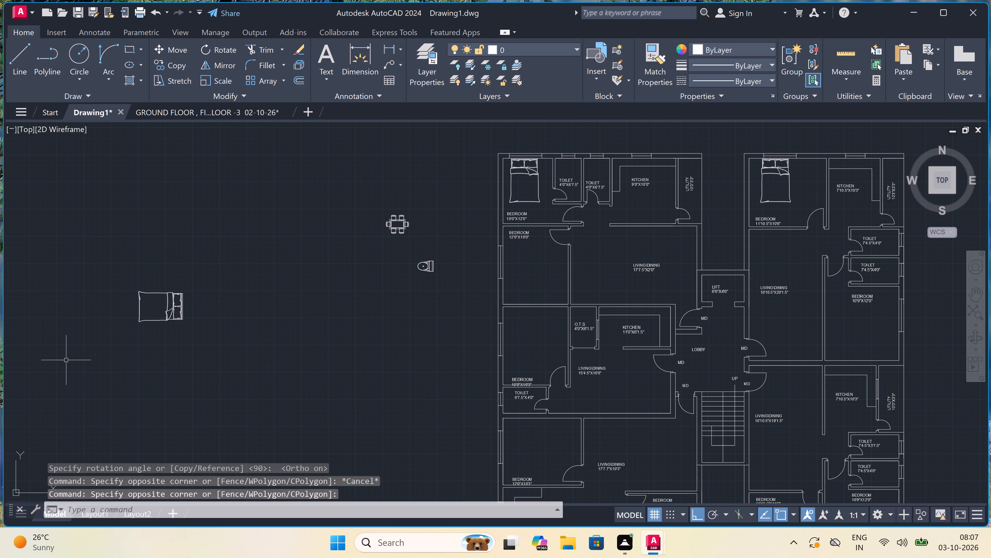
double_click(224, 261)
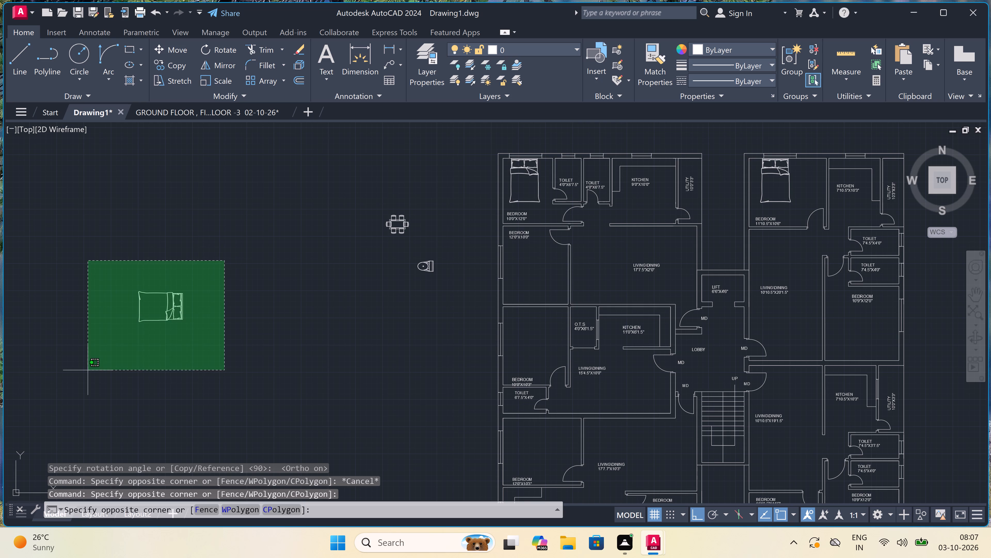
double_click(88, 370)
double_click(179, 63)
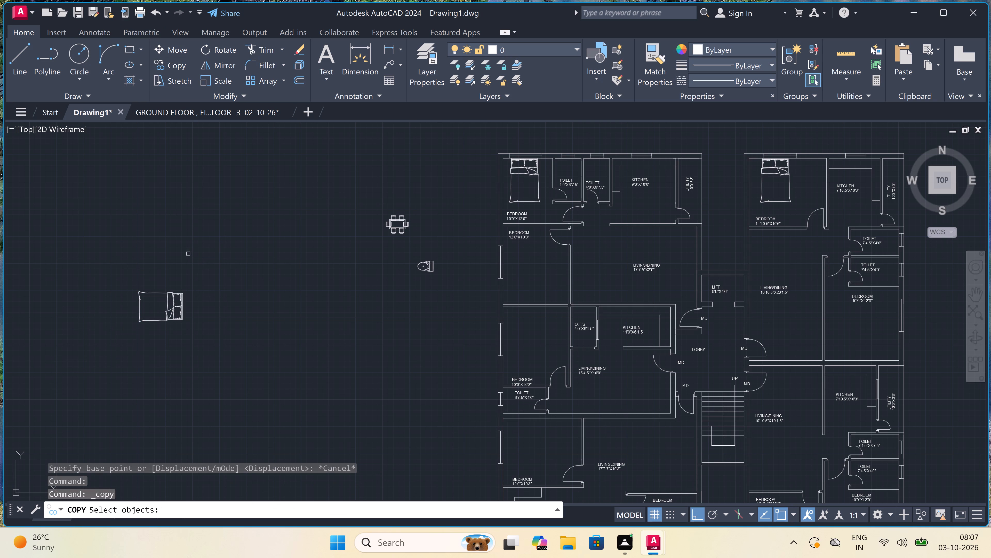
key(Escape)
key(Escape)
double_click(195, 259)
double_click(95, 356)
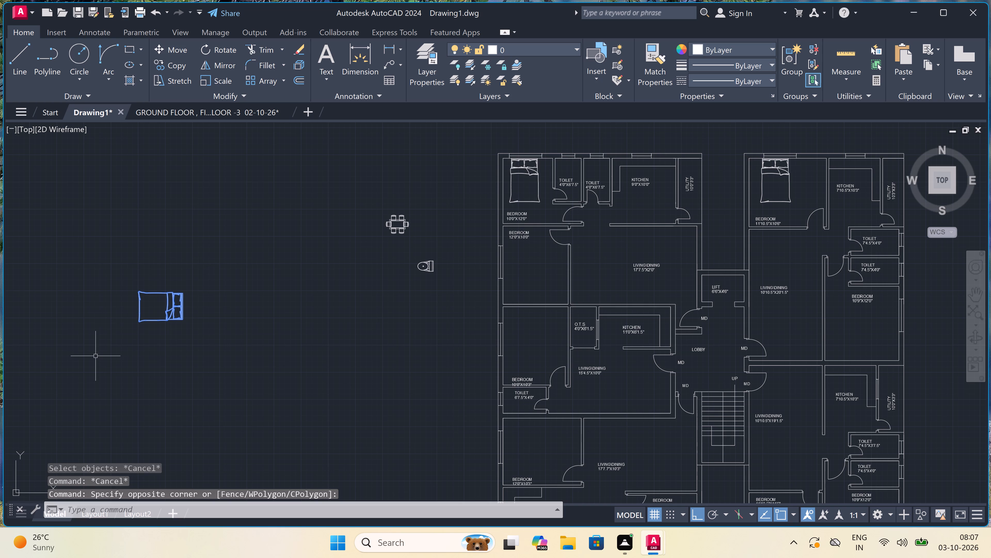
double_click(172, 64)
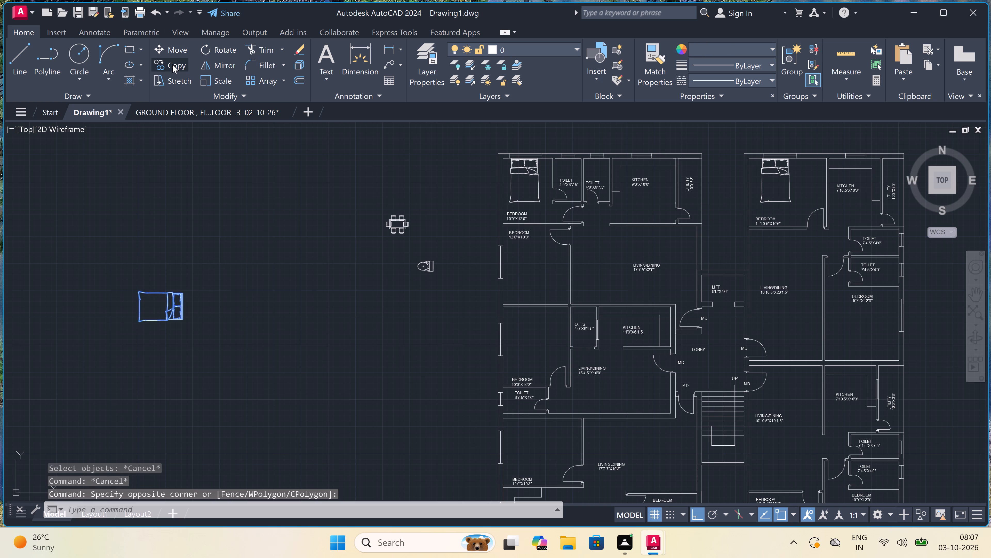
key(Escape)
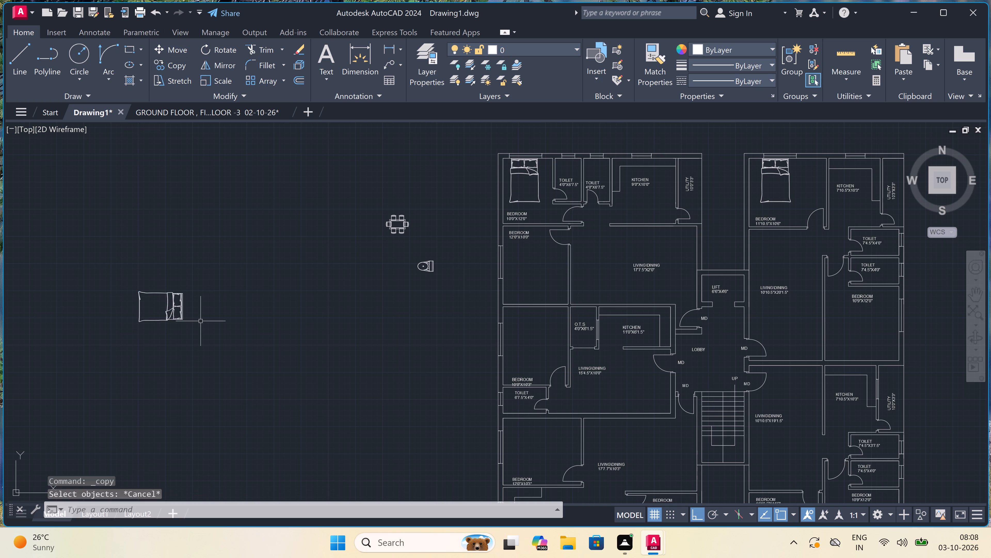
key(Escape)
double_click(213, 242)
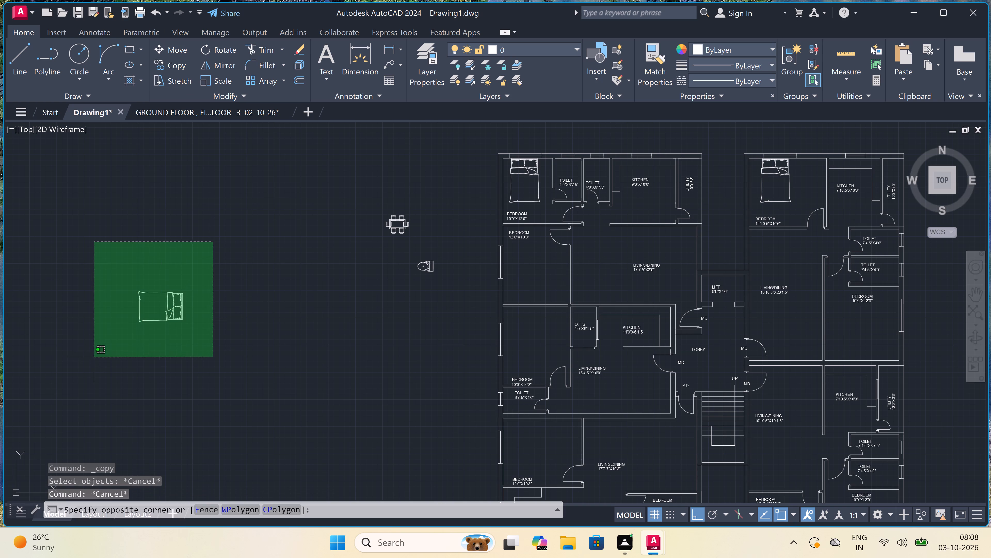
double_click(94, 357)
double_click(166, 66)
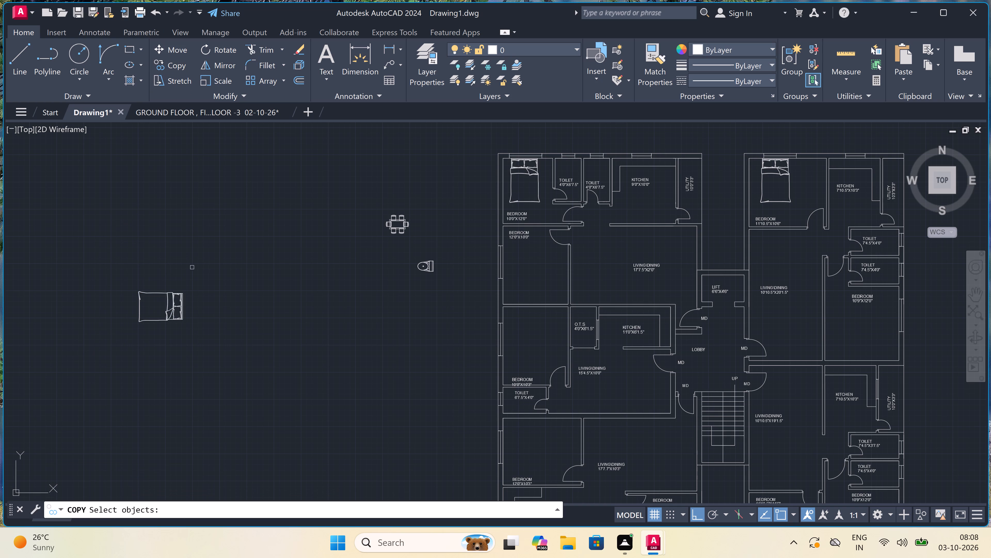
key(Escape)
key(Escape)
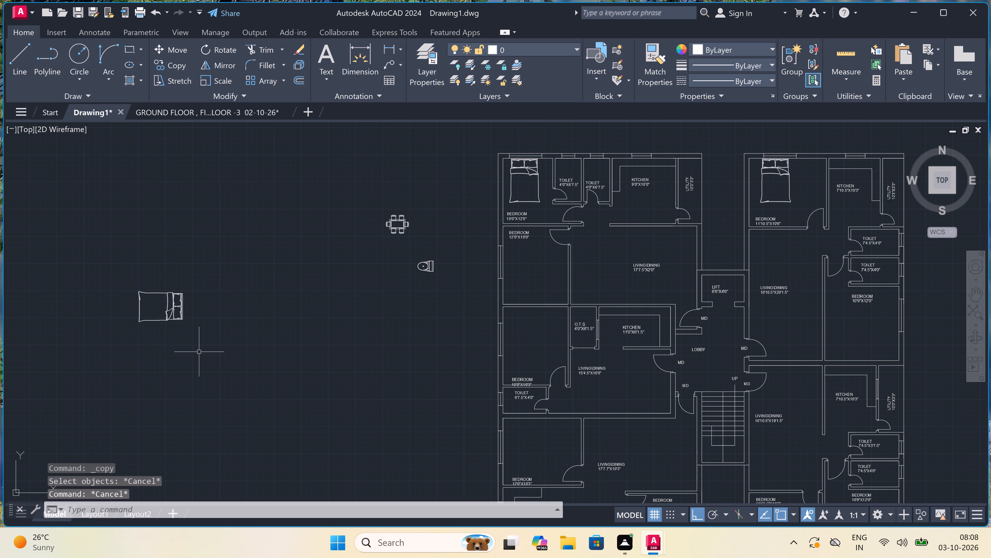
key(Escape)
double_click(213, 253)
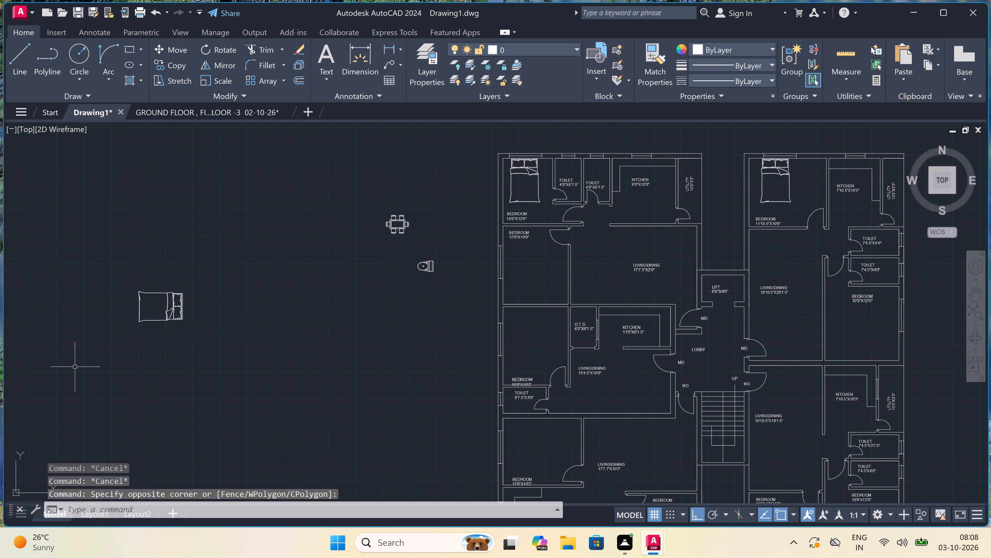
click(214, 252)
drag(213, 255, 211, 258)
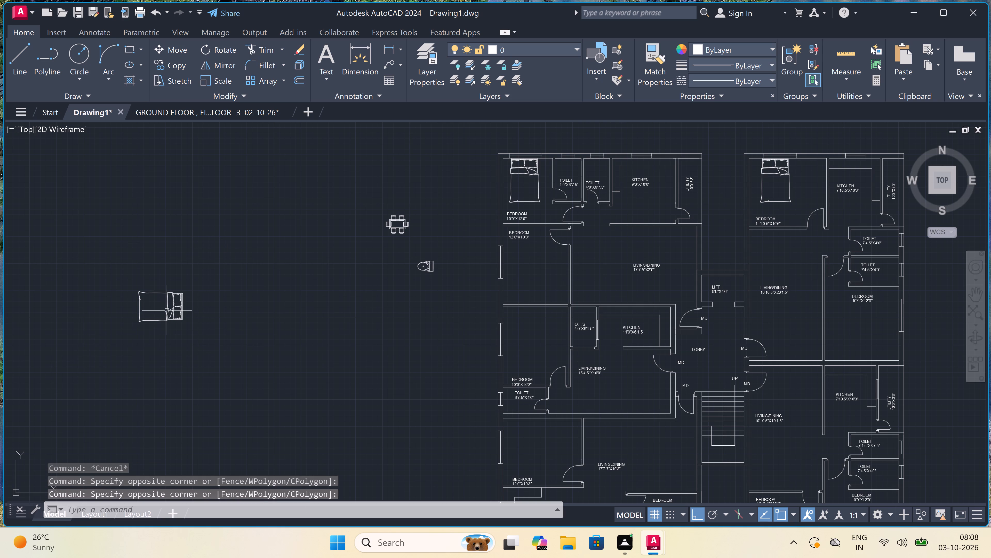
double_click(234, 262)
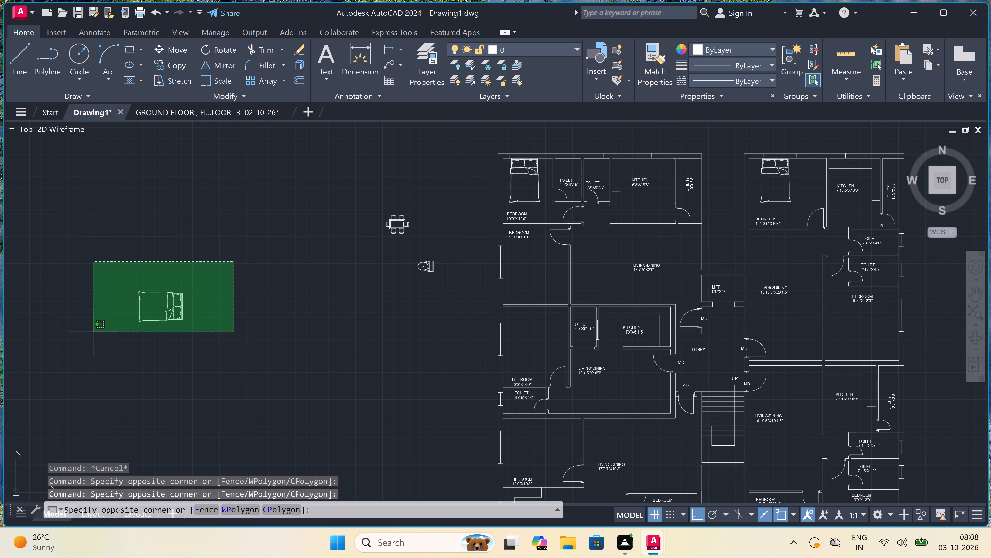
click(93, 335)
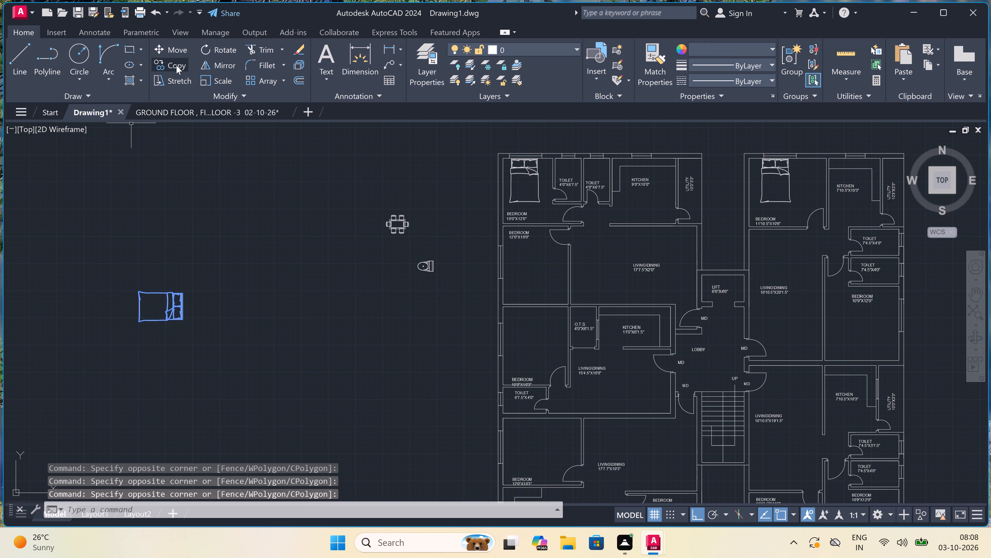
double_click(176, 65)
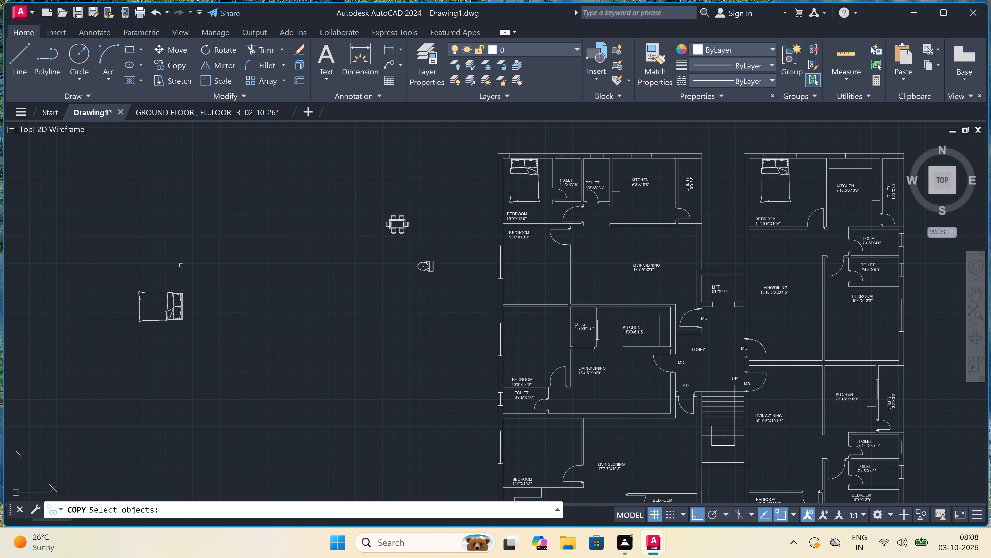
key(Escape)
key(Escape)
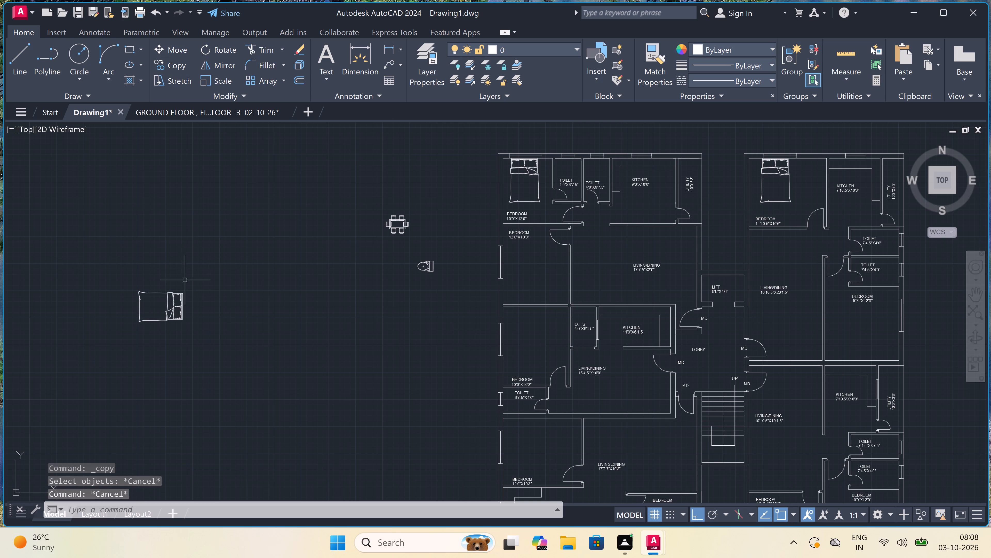
Copy the rotated loose bed by its head-end midpoint into the 11'10.5"X11'9" bedroom, with its head against the east wall.
scroll(177, 338, up, 1)
click(231, 229)
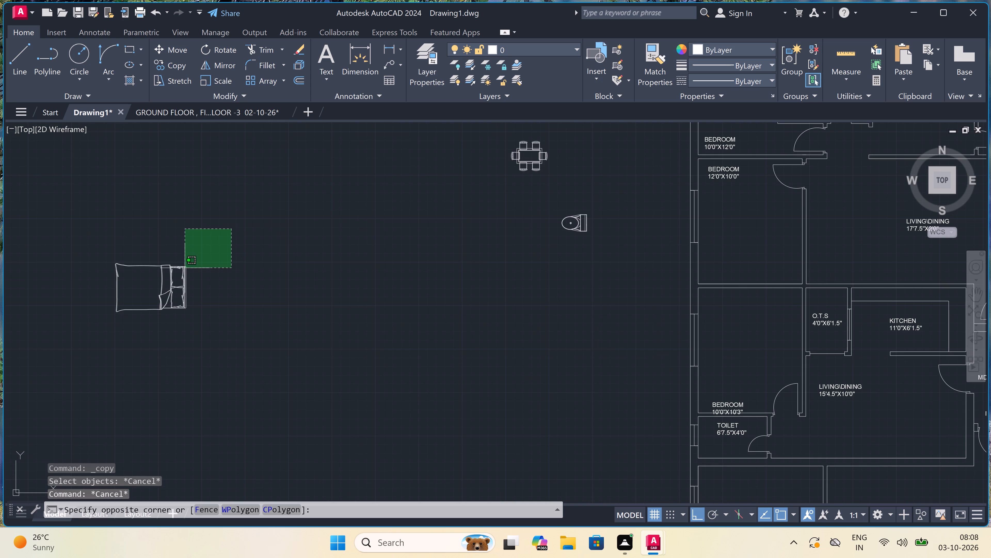
double_click(47, 356)
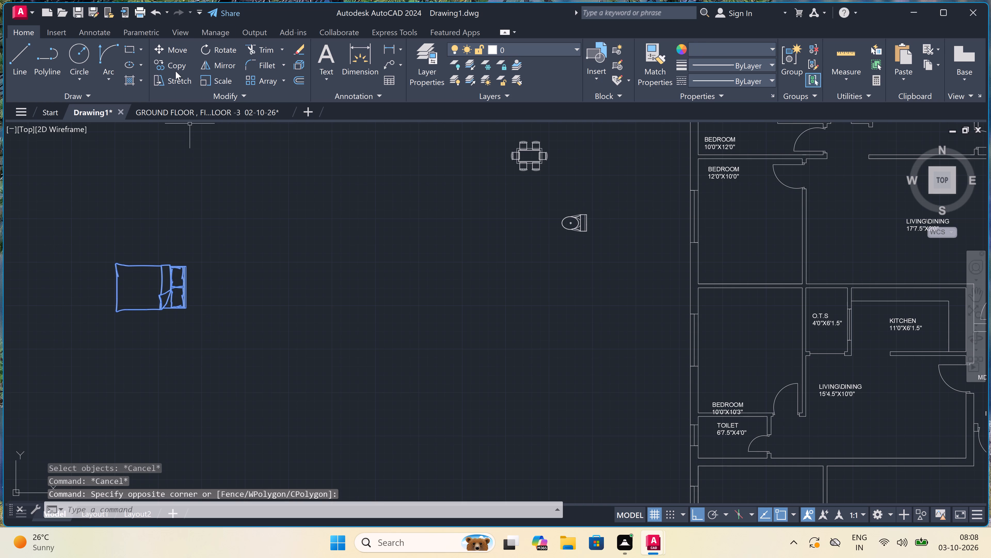
click(171, 65)
scroll(187, 289, up, 3)
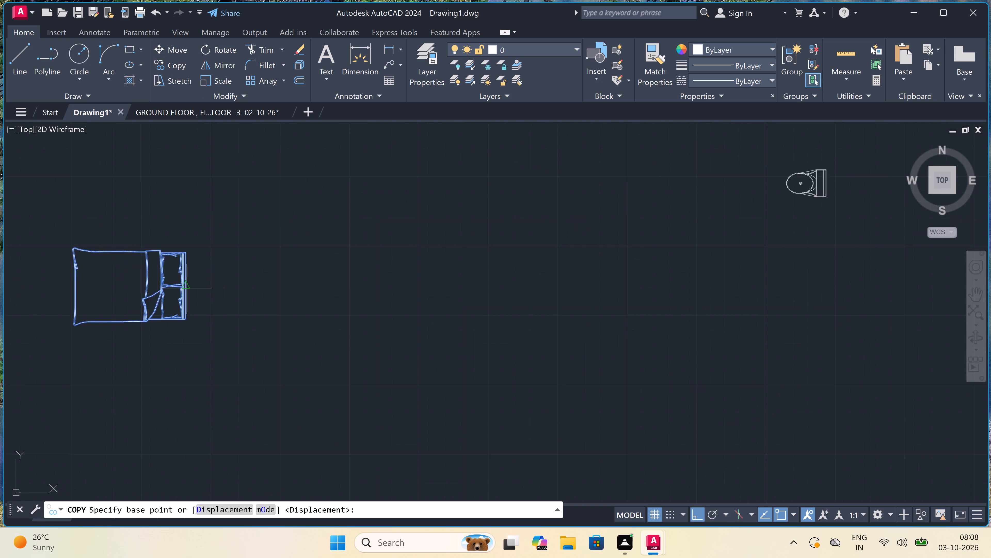
click(186, 278)
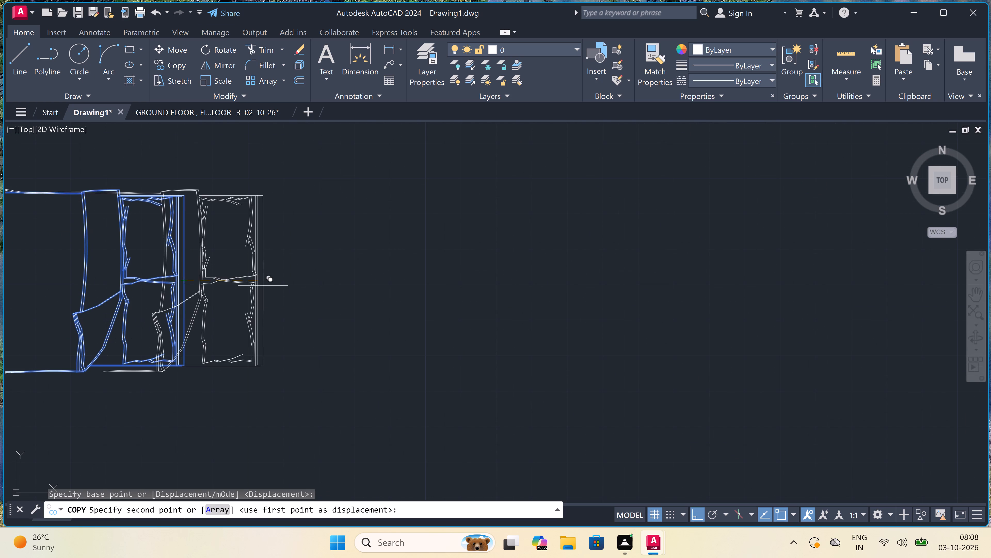
key(F8)
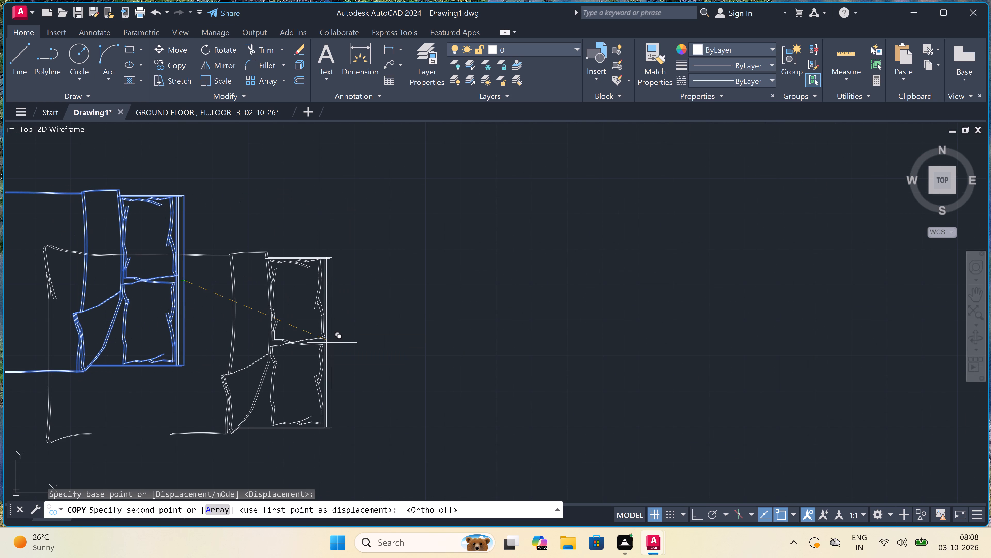
scroll(332, 343, down, 6)
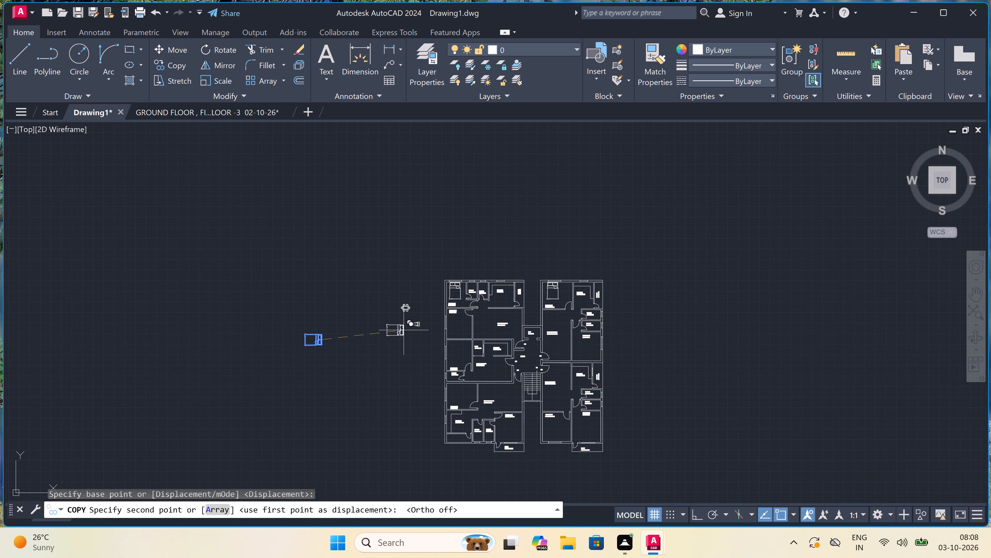
scroll(492, 312, up, 3)
scroll(358, 362, down, 2)
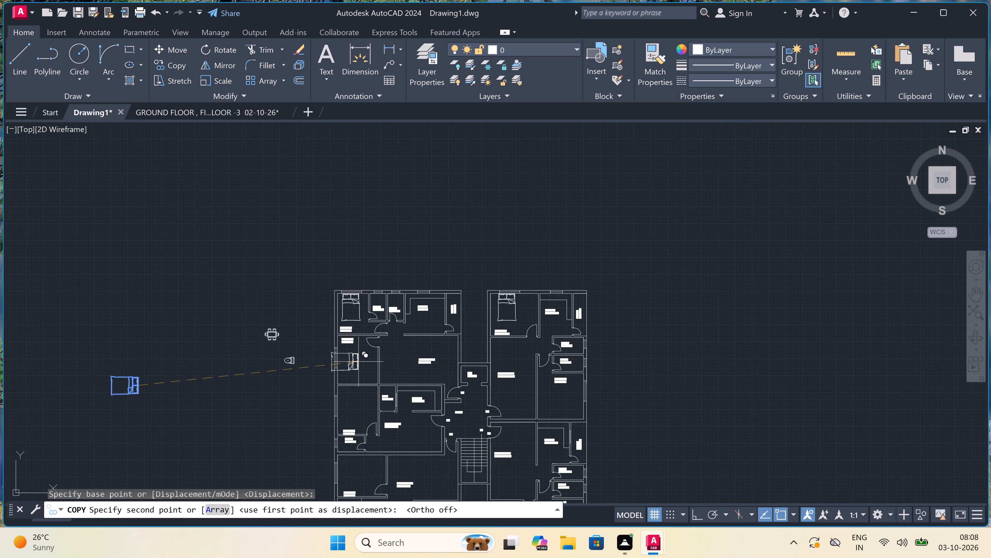
scroll(358, 362, down, 1)
scroll(375, 417, down, 1)
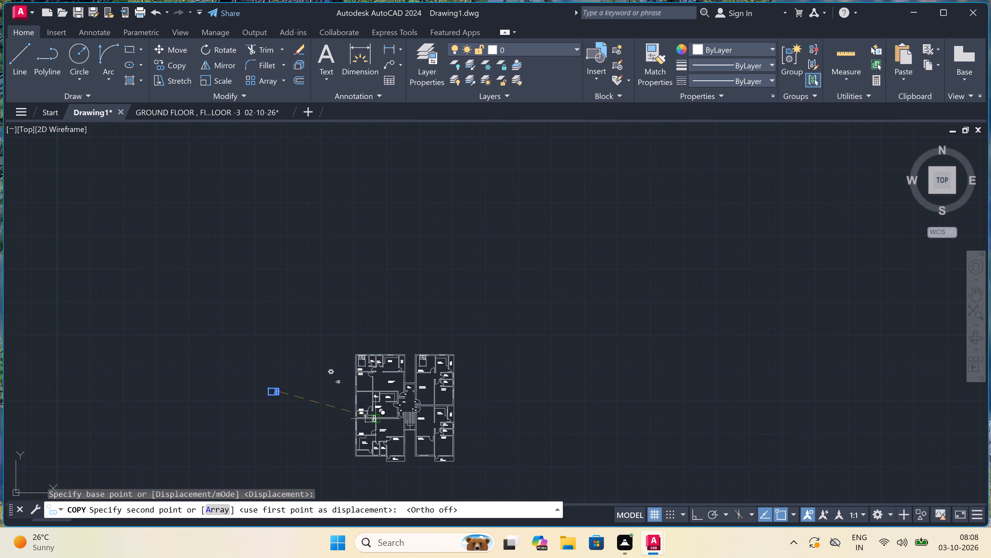
scroll(411, 466, up, 3)
scroll(342, 406, up, 2)
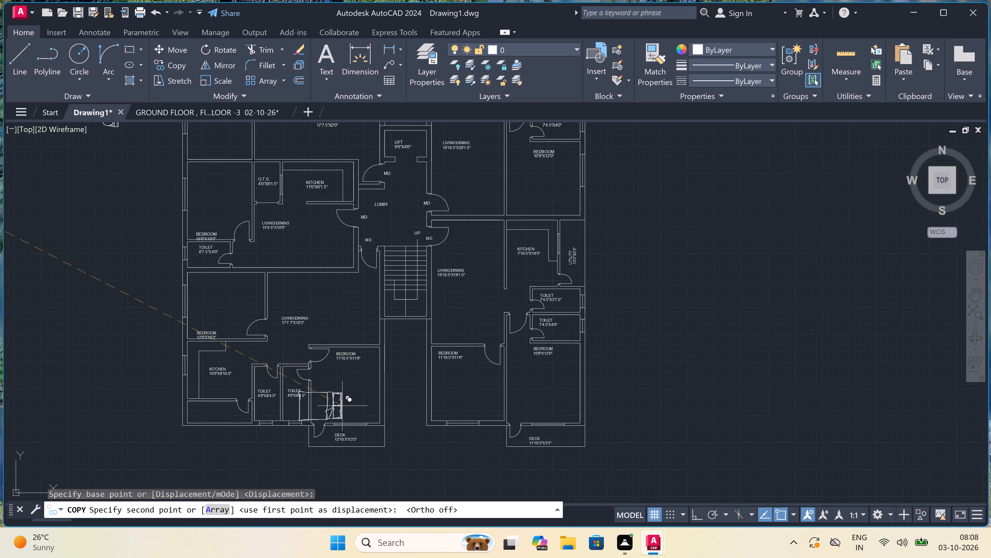
scroll(342, 406, up, 1)
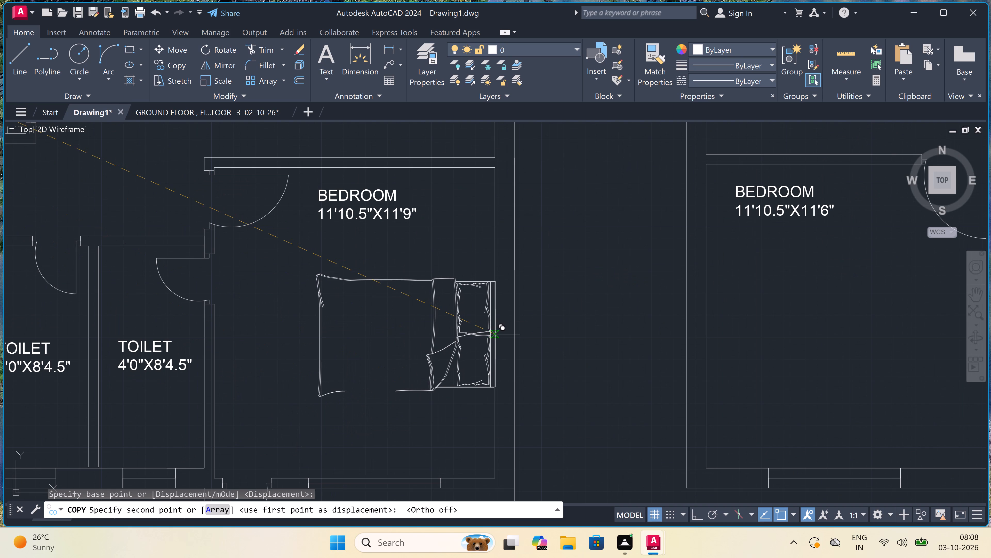
scroll(493, 334, up, 3)
click(493, 334)
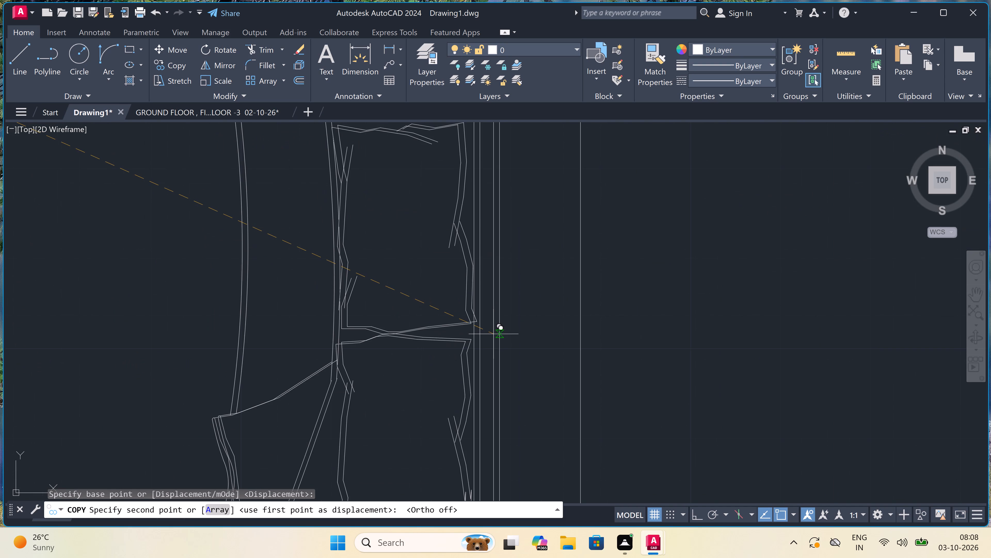
Place another copy of the bed in the southeast 10'9"X12'0" bedroom beside the deck, with its head against the east wall.
scroll(388, 347, down, 6)
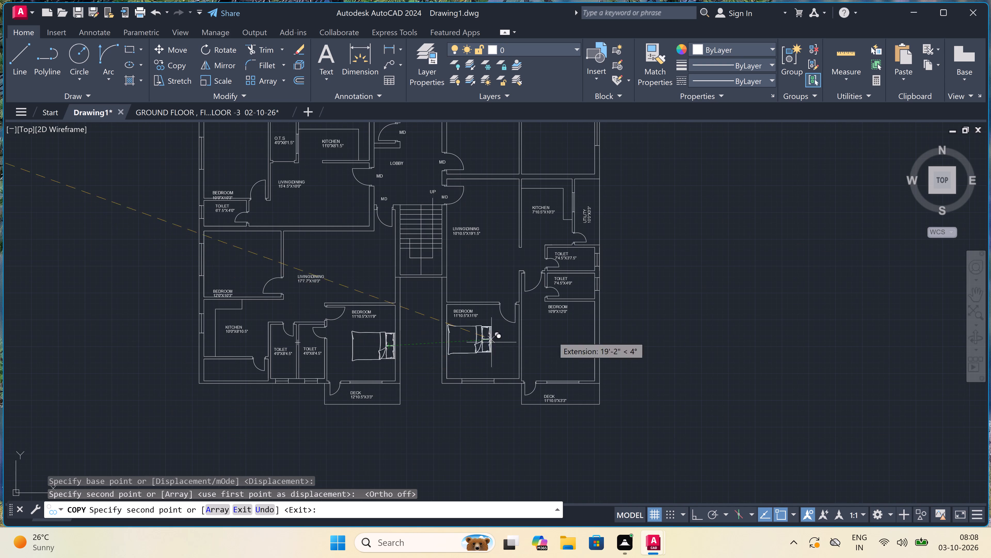
scroll(588, 332, up, 3)
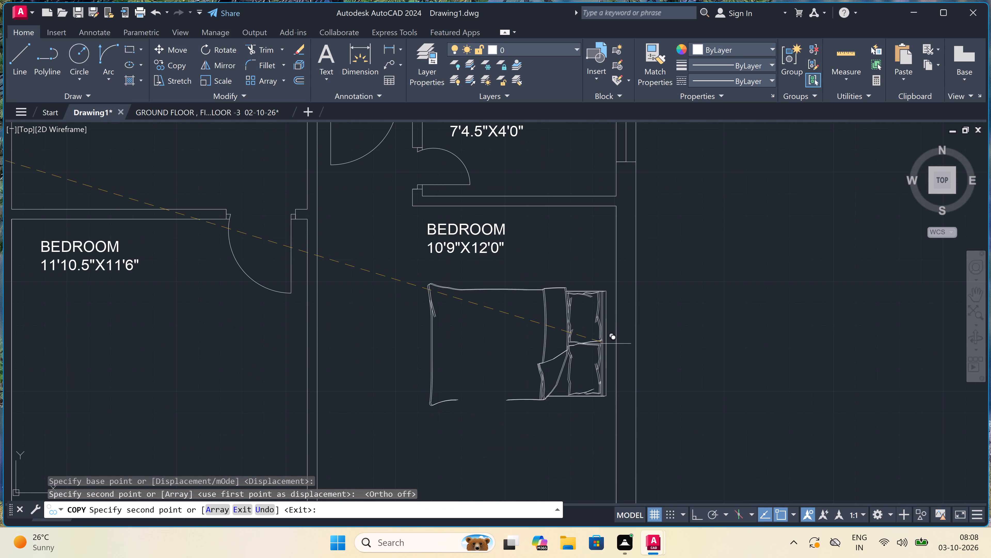
scroll(614, 368, up, 3)
click(614, 368)
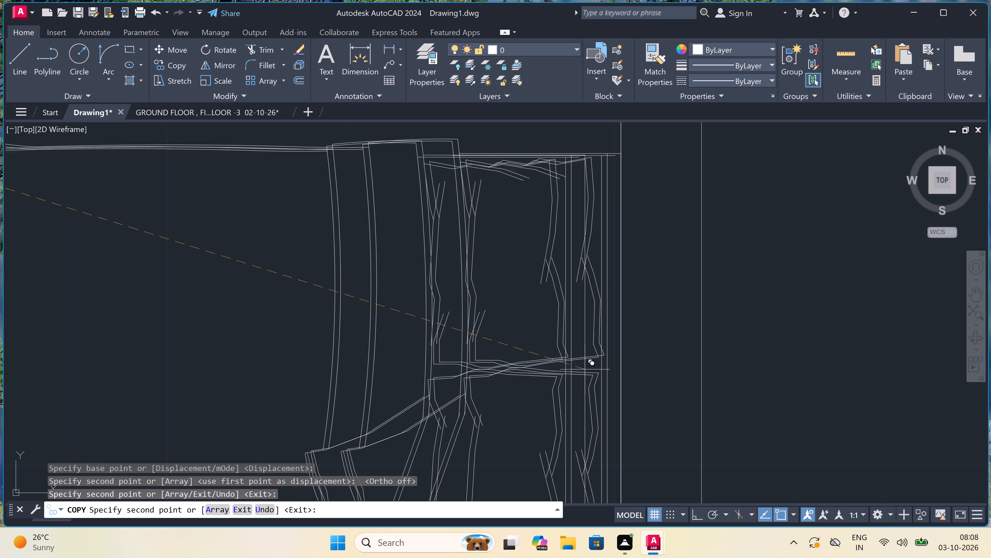
Place a third copy of the bed in the northern 10'9"X12'0" bedroom, head against the east wall, and finish copying.
scroll(477, 385, down, 7)
scroll(485, 279, up, 3)
scroll(454, 206, up, 3)
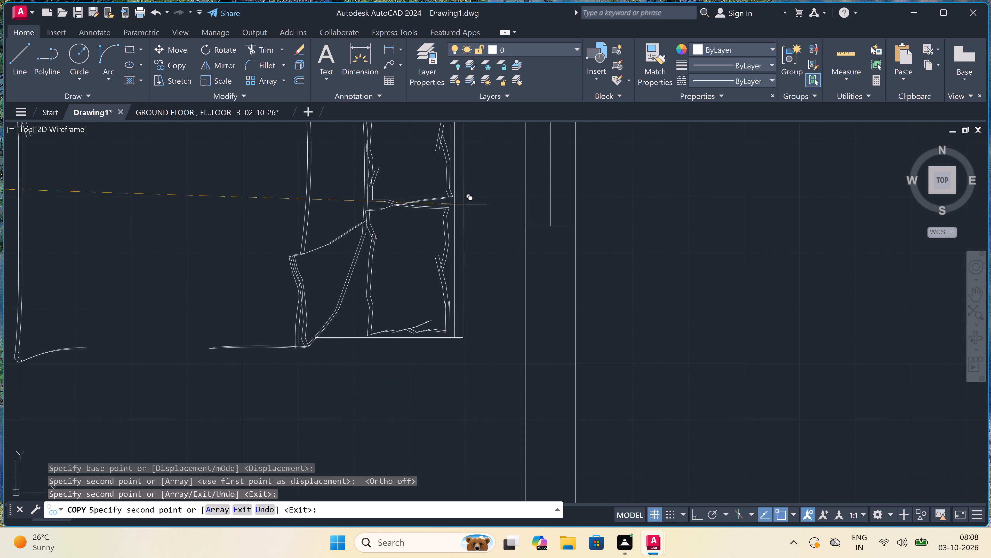
click(525, 195)
scroll(386, 350, down, 4)
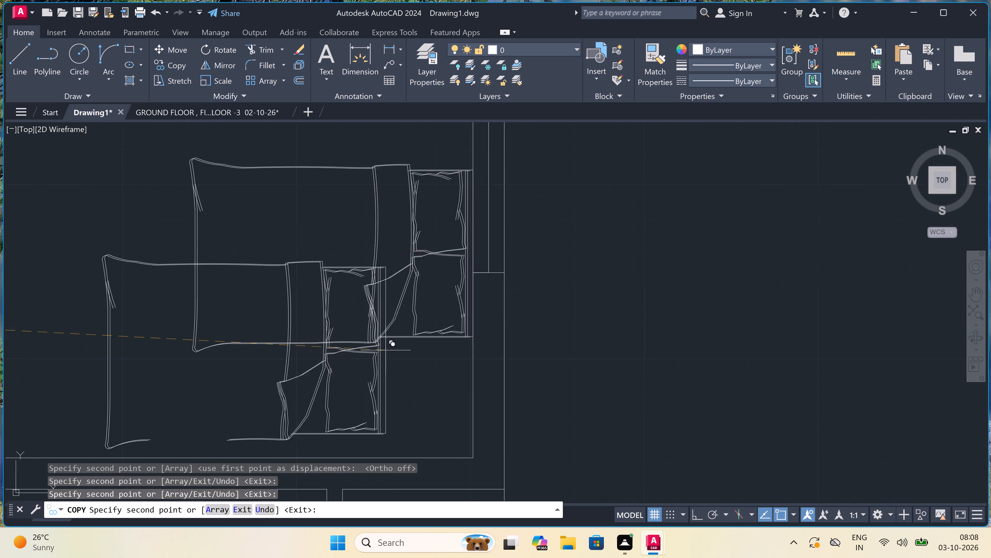
scroll(386, 350, down, 3)
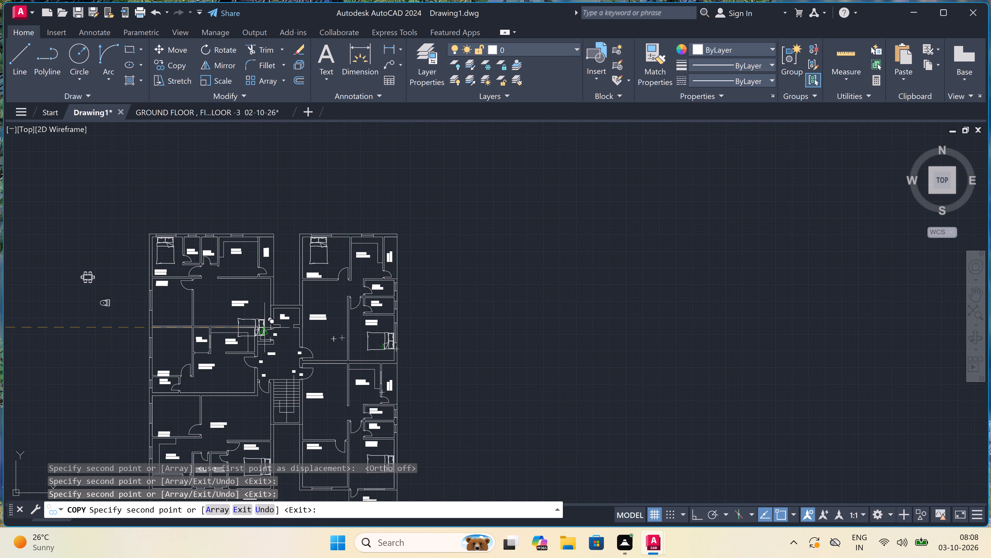
key(Escape)
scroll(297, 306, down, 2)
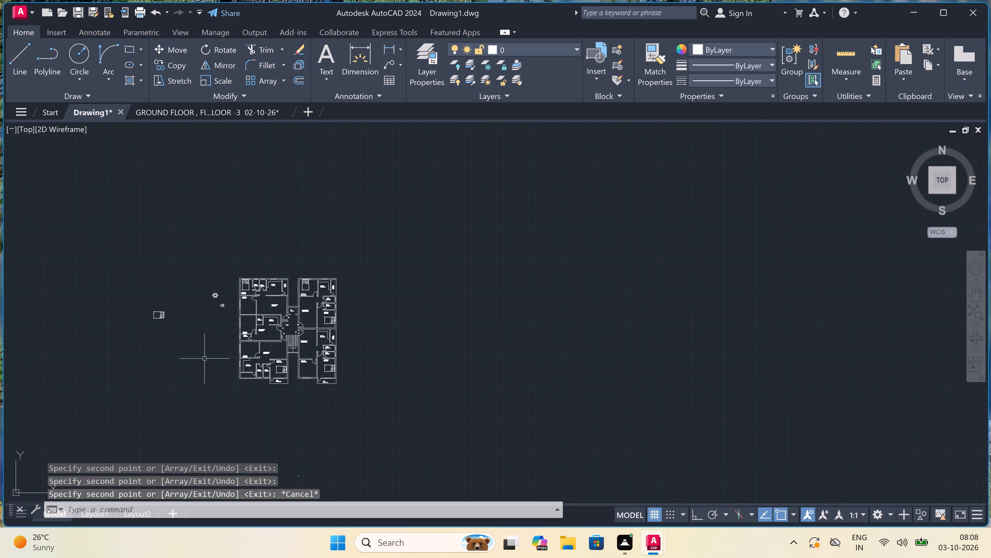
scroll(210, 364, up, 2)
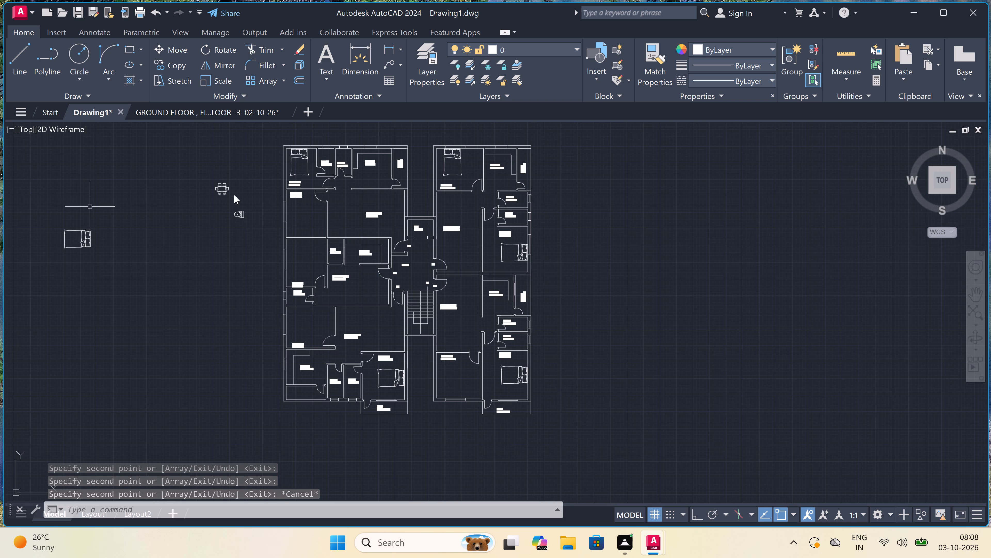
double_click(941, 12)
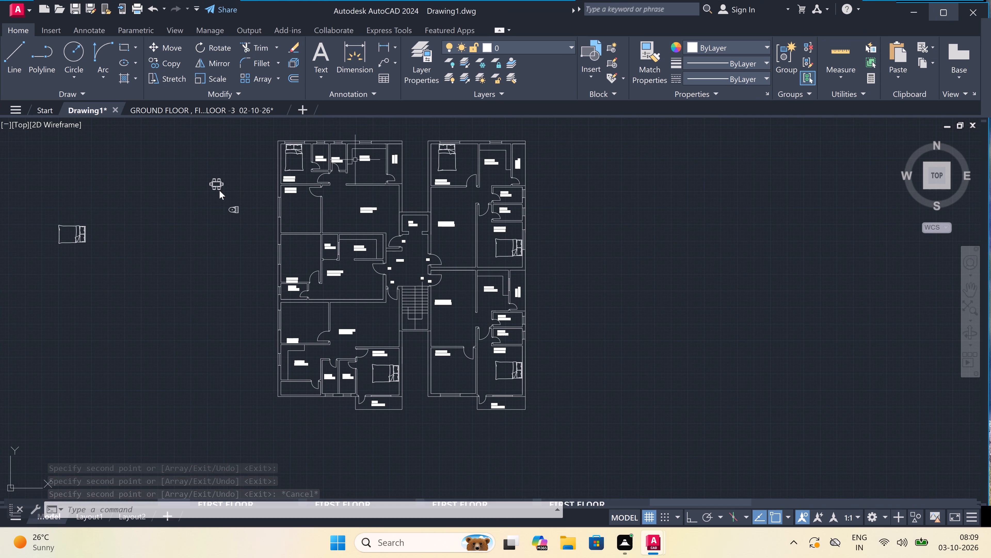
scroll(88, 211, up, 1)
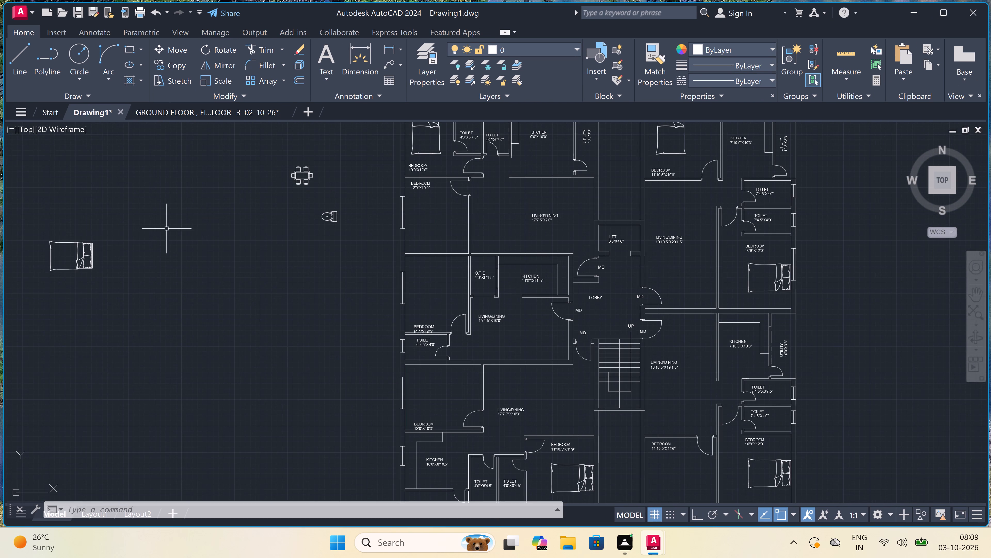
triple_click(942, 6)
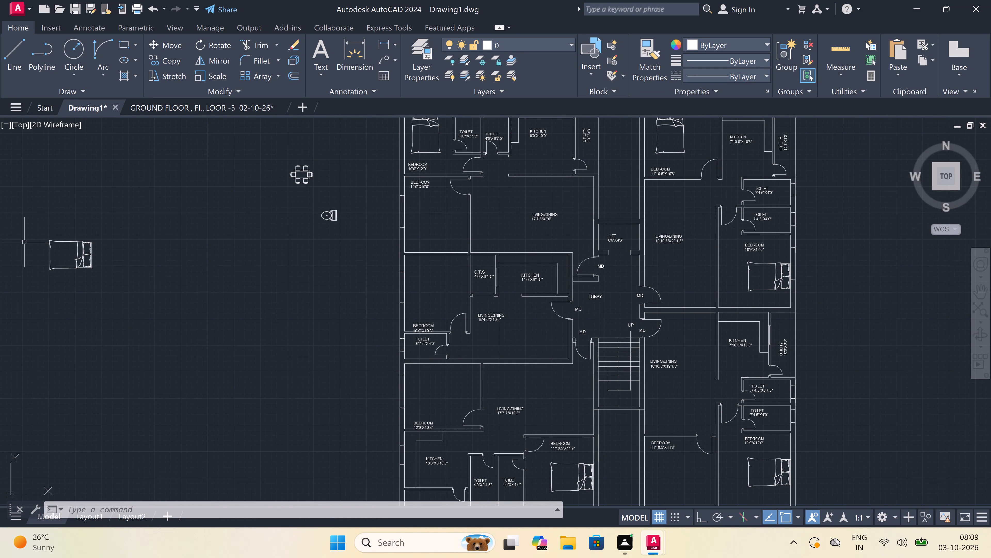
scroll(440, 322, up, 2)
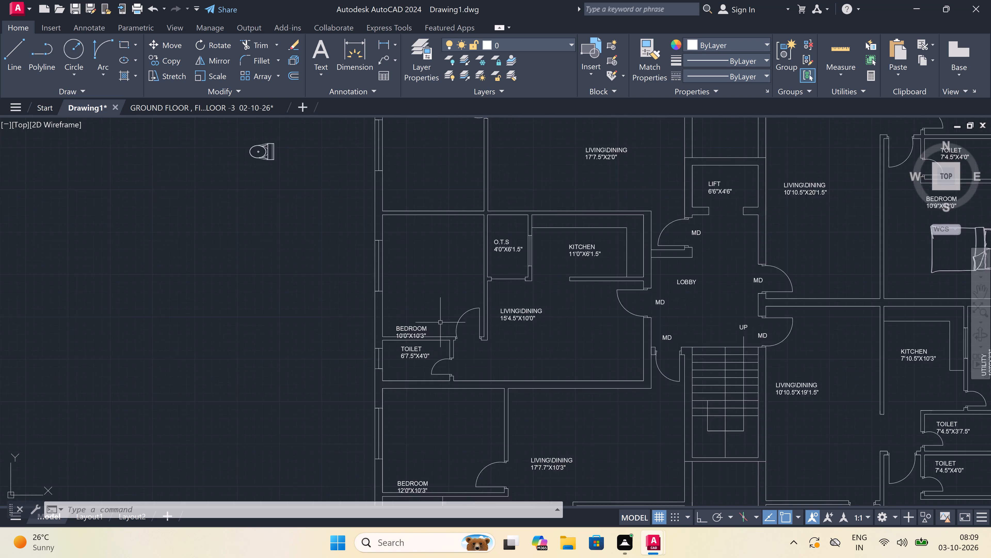
Move the 10'0"X10'3" bedroom label slightly north, away from the toilet wall beneath it.
click(385, 332)
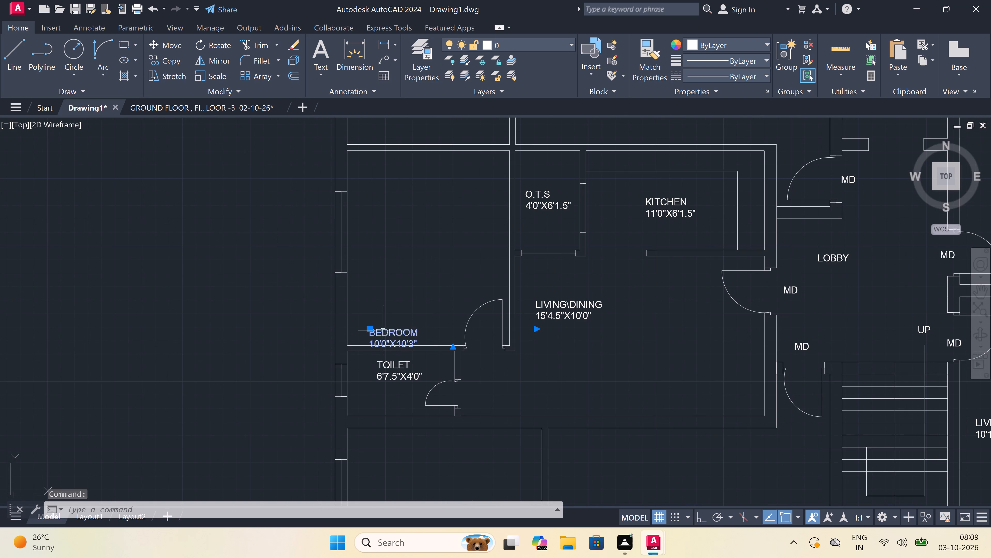
drag(372, 327, 372, 321)
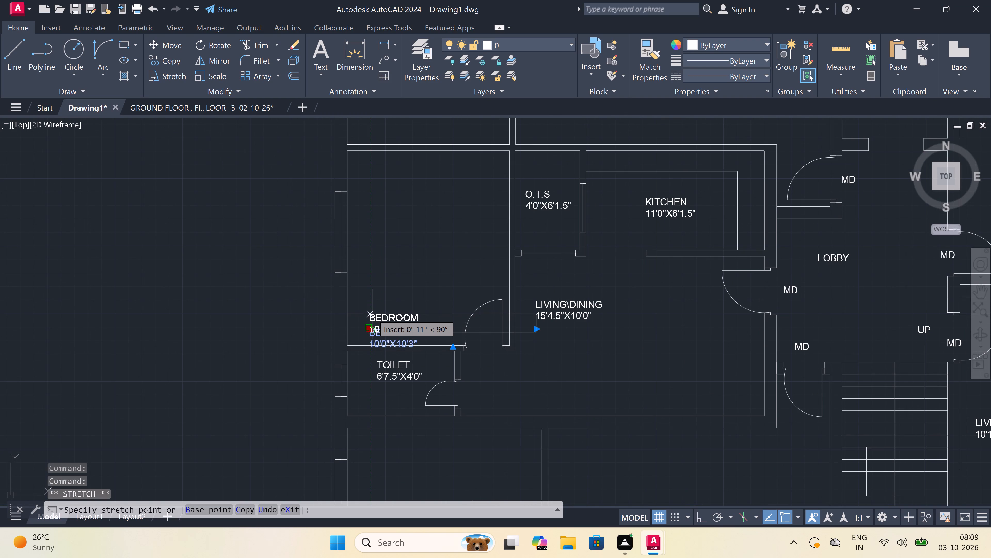
scroll(372, 315, up, 4)
click(364, 327)
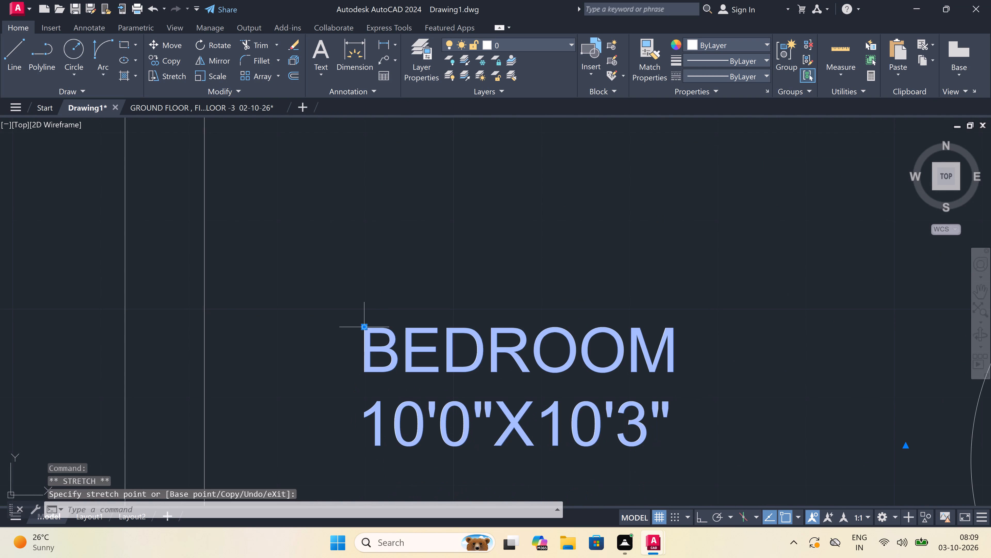
key(Escape)
Rotate the loose bed west of the floor plan 180° about a point within it, so its pillows face west.
scroll(364, 327, down, 4)
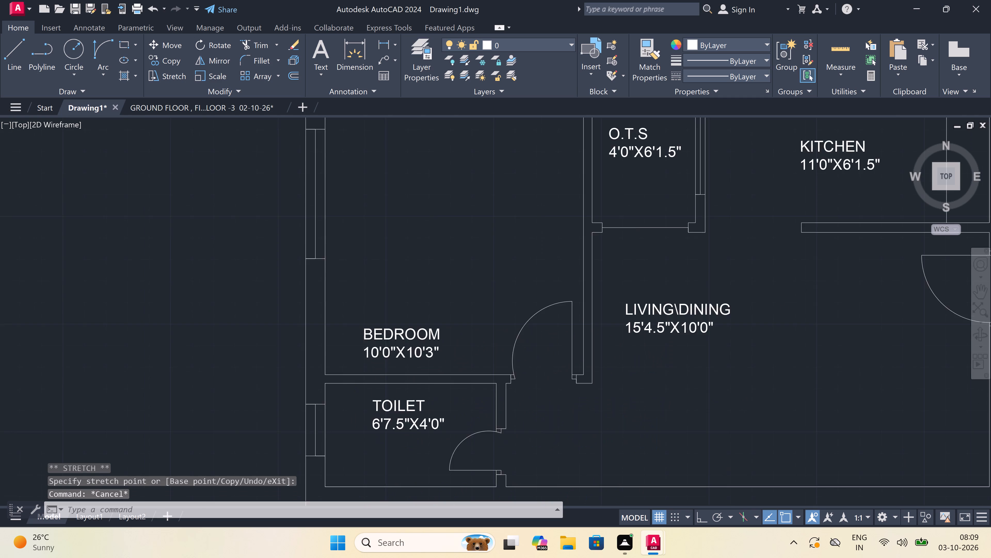
scroll(364, 334, down, 2)
scroll(345, 316, down, 2)
scroll(224, 291, up, 2)
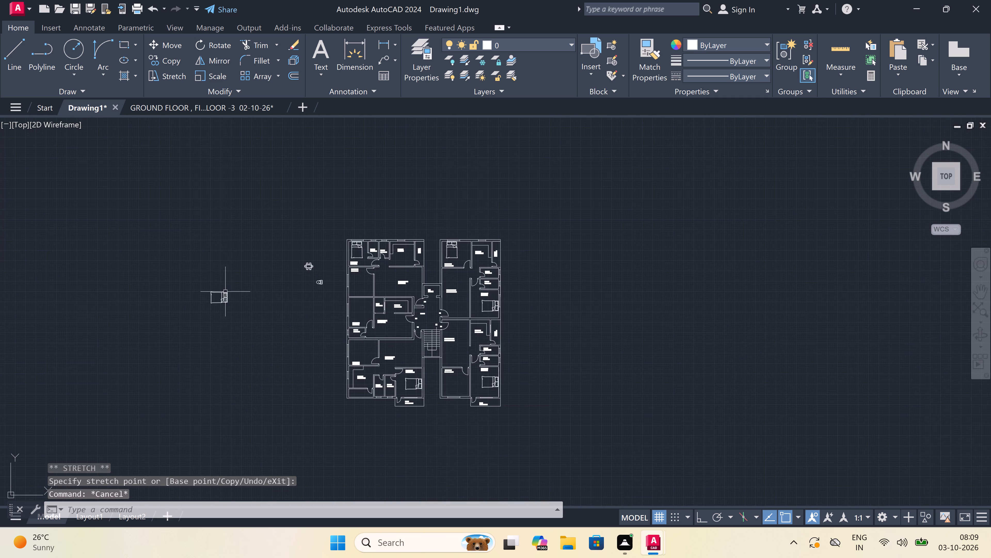
click(261, 279)
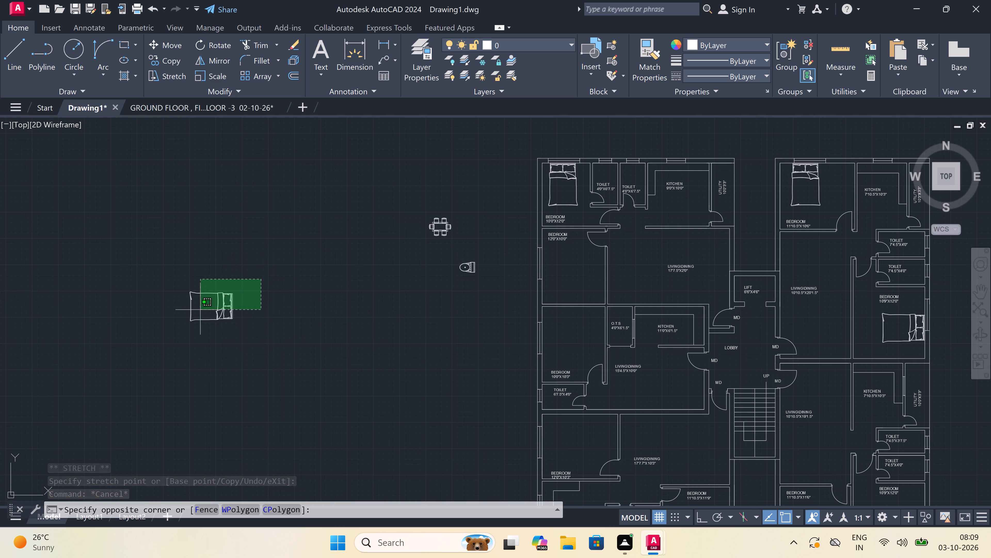
click(159, 326)
click(211, 42)
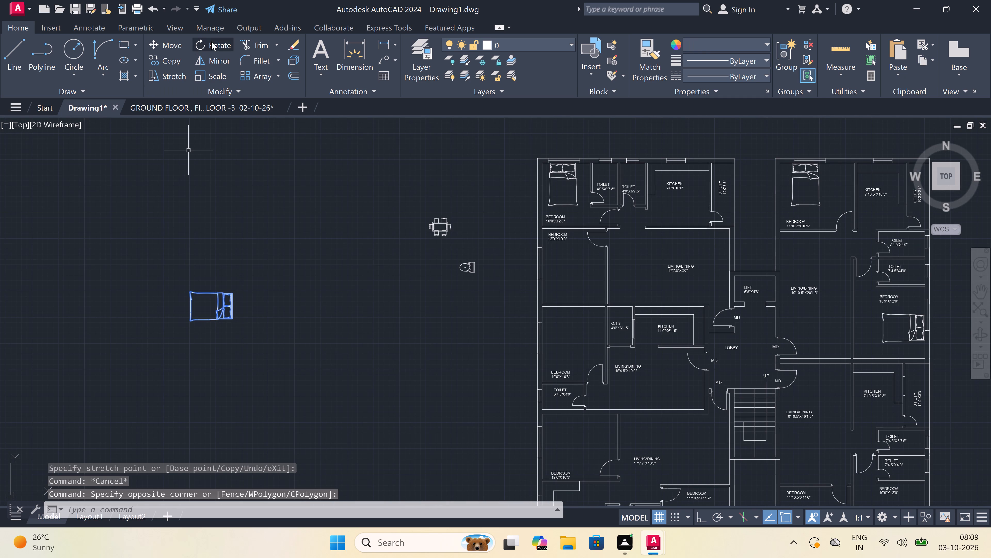
click(204, 305)
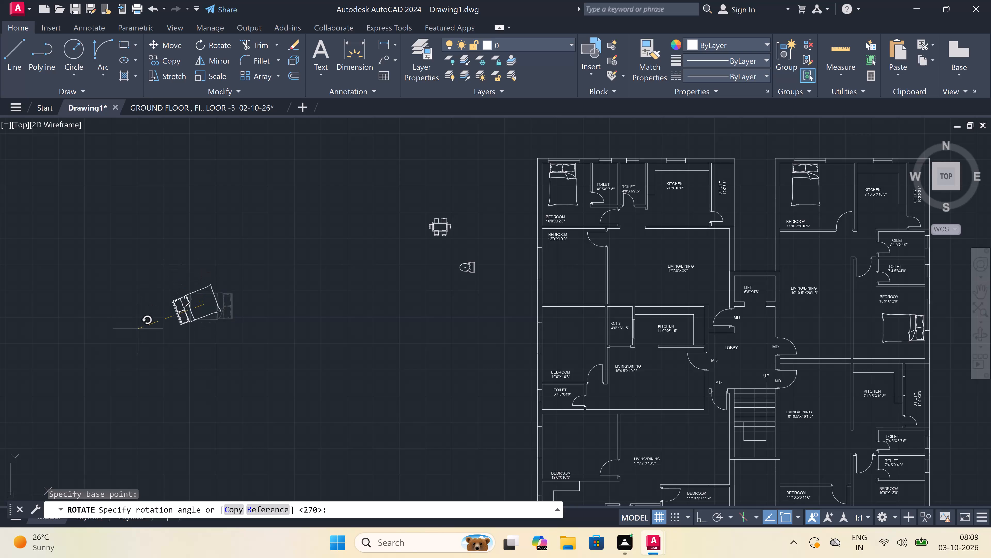
key(F8)
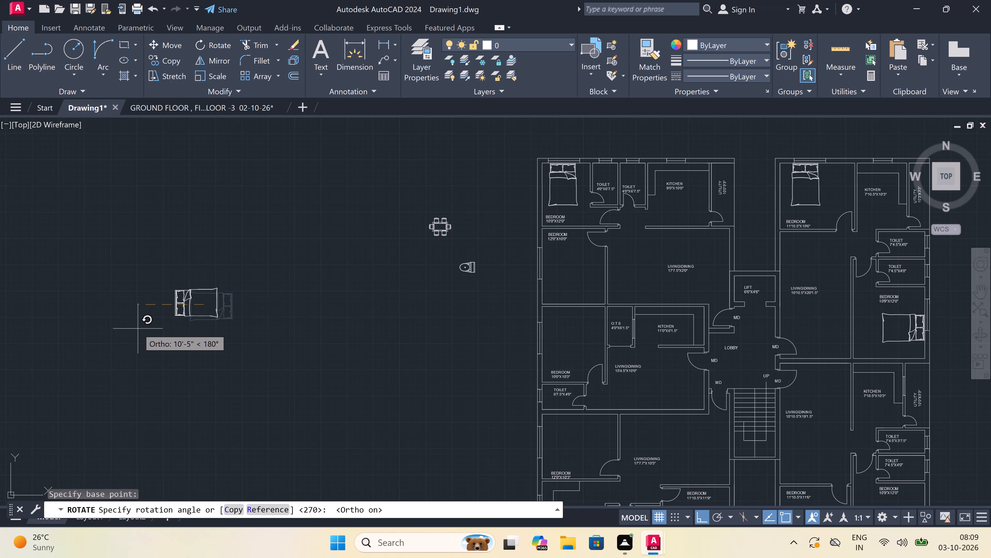
click(138, 328)
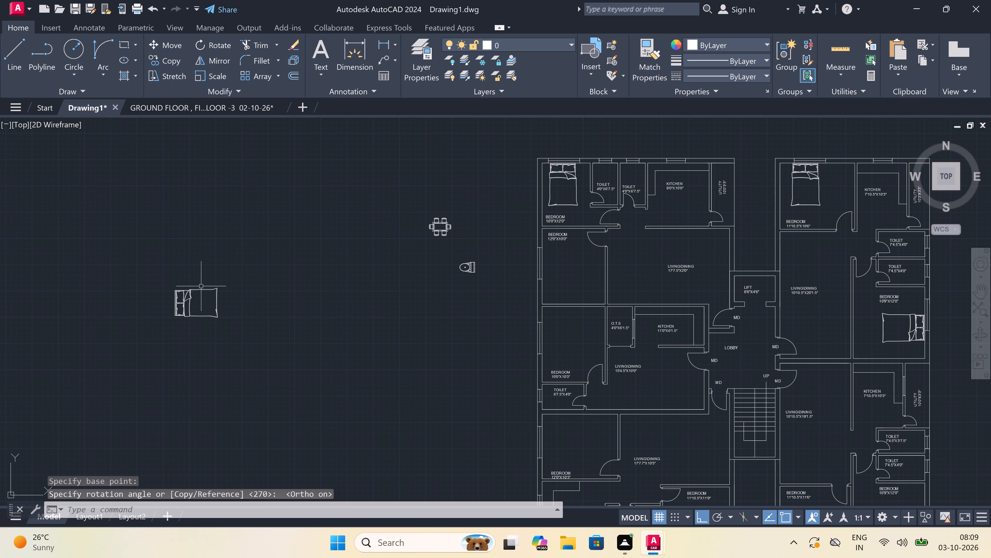
Copy the rotated loose bed by its head-end midpoint into the 12'0"X10'0" bedroom, with its head against the west wall.
click(229, 277)
click(66, 374)
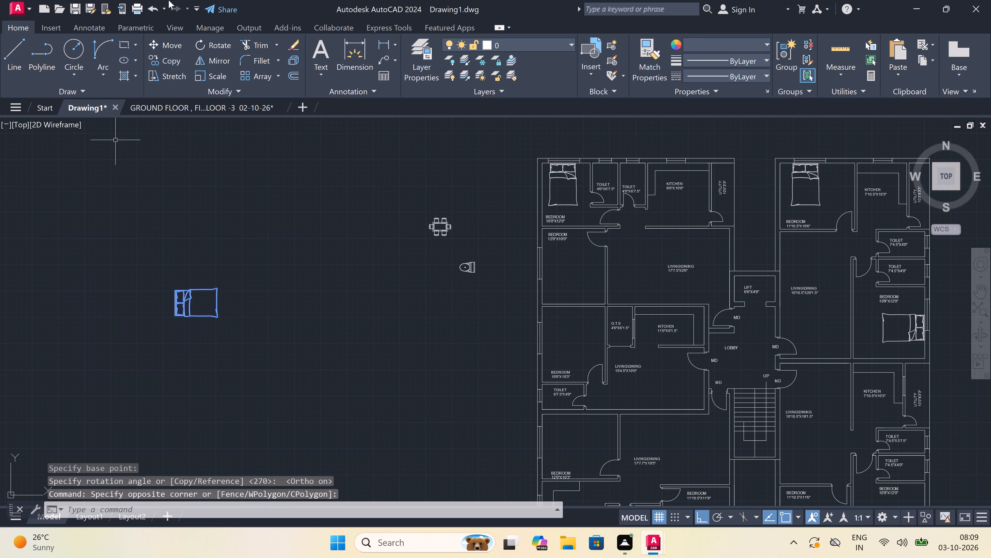
click(154, 53)
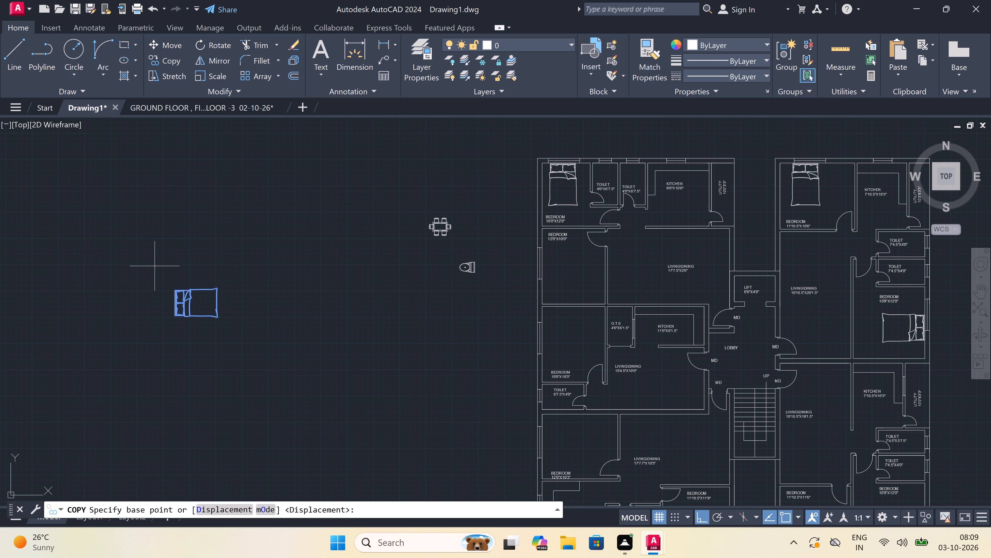
scroll(157, 292, up, 3)
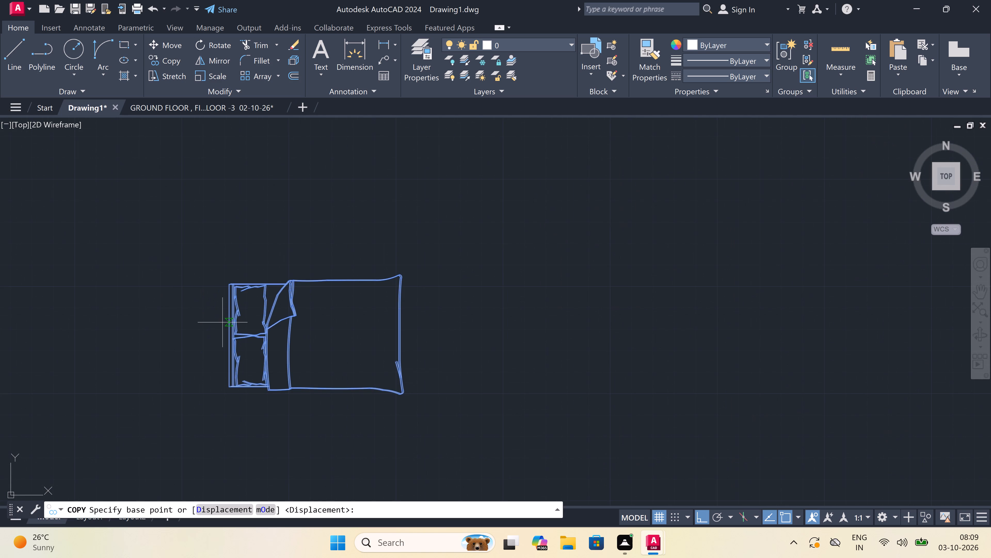
double_click(230, 334)
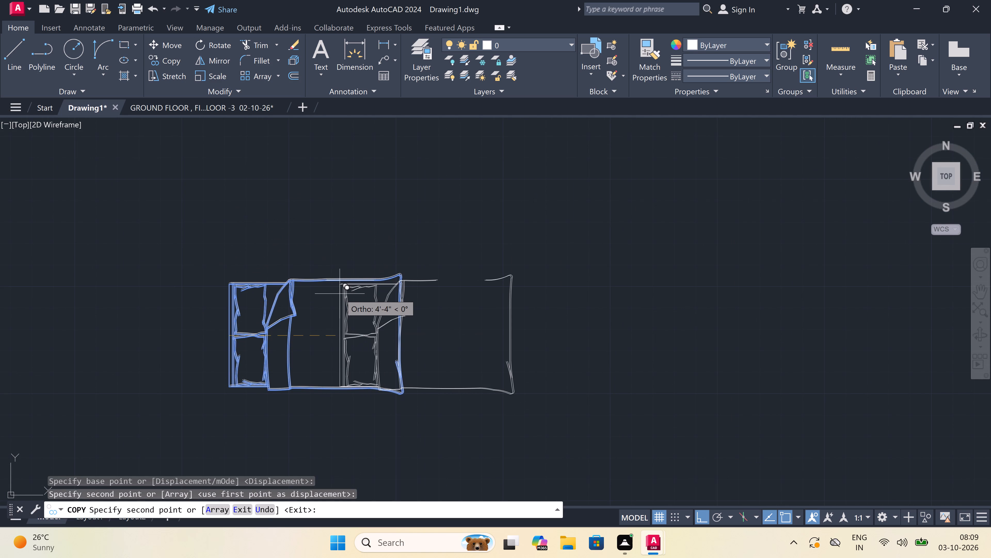
key(F8)
scroll(333, 300, down, 6)
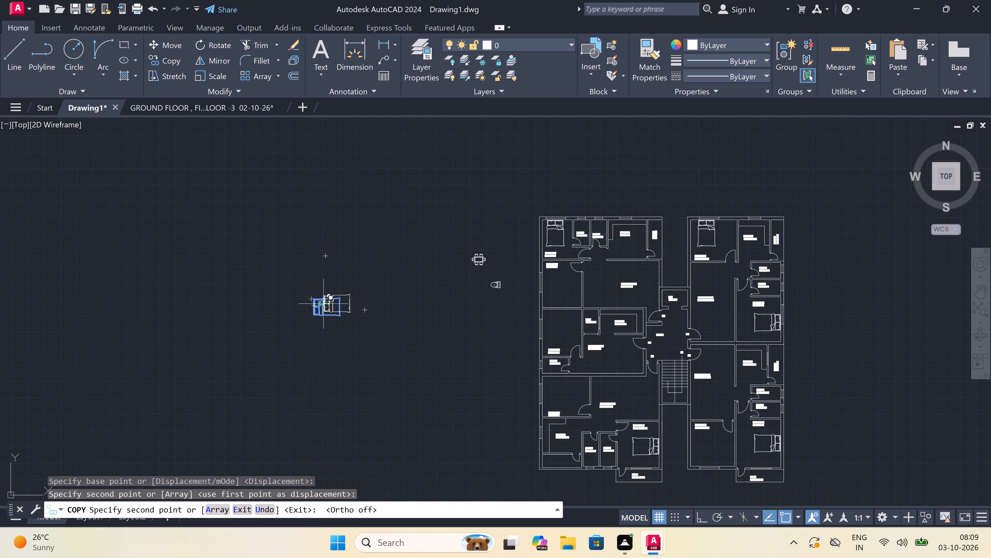
scroll(323, 304, down, 1)
scroll(474, 293, up, 4)
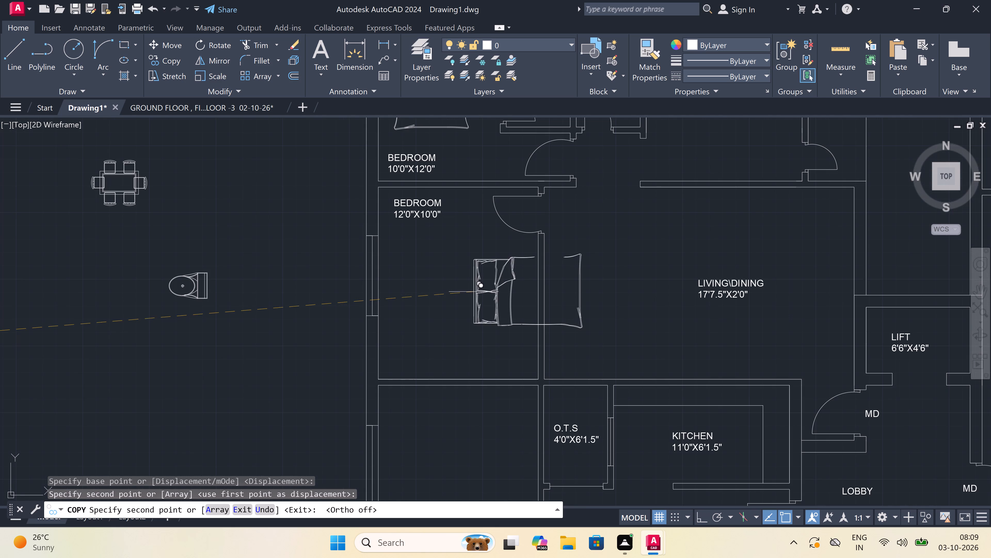
scroll(368, 292, up, 3)
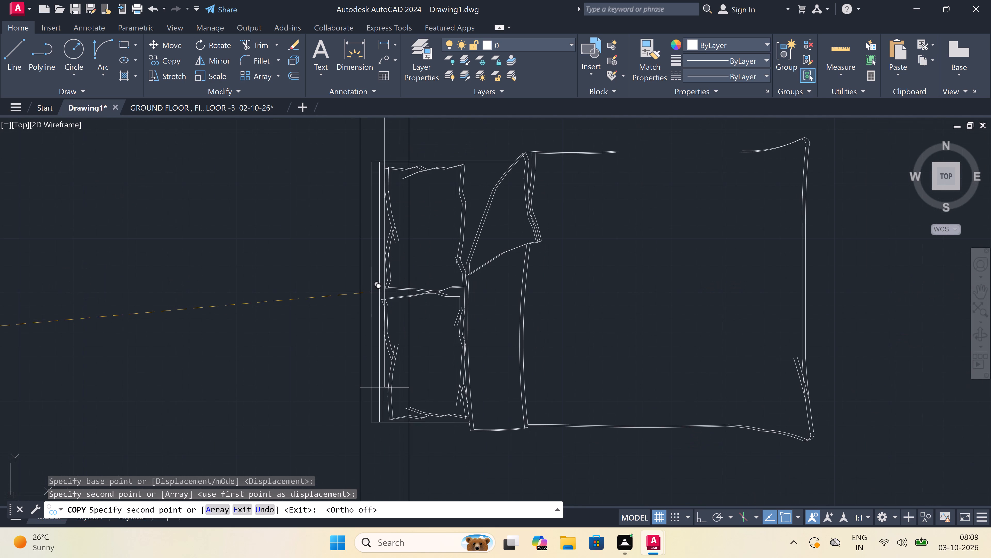
click(415, 288)
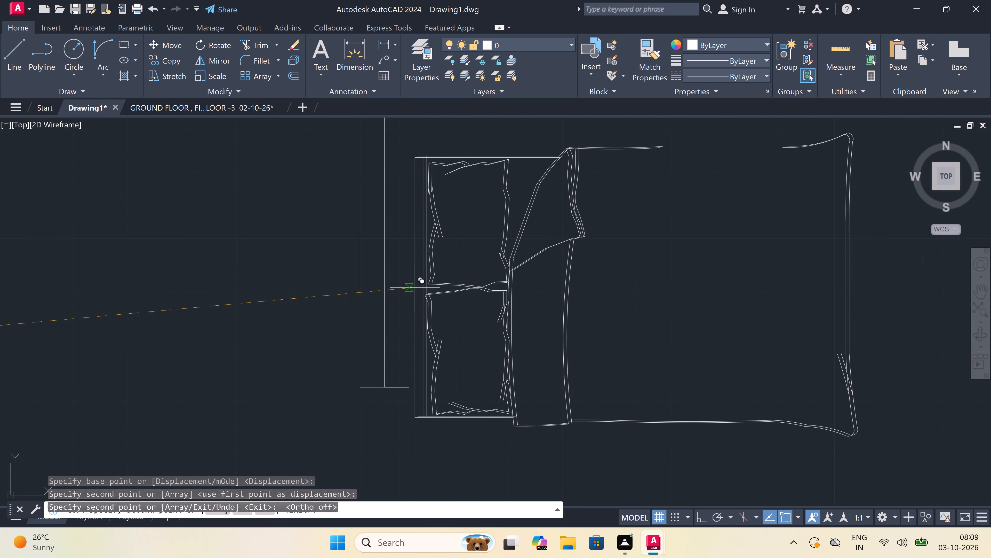
Place another copy of the bed in the 10'0"X10'3" bedroom, with its head against the west wall.
scroll(373, 286, down, 5)
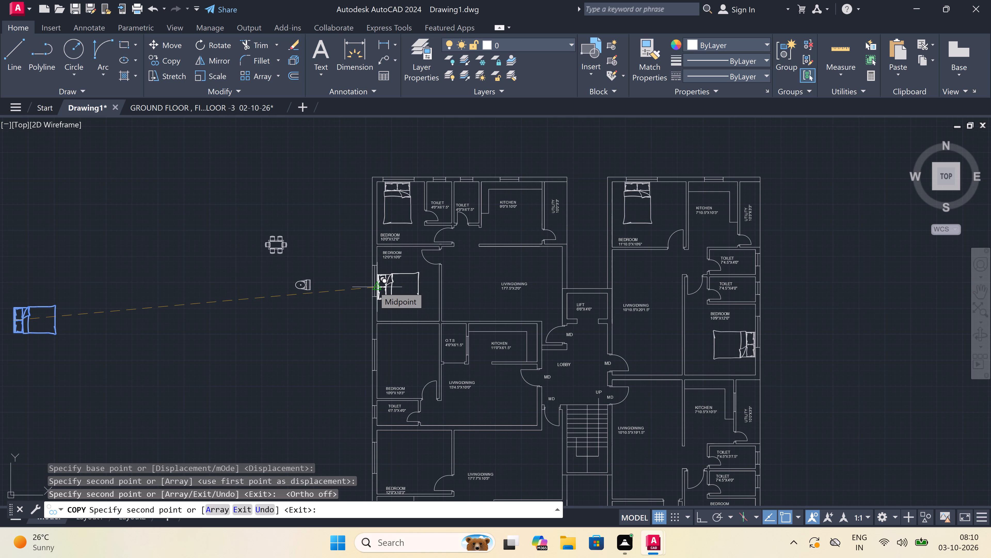
scroll(373, 286, down, 2)
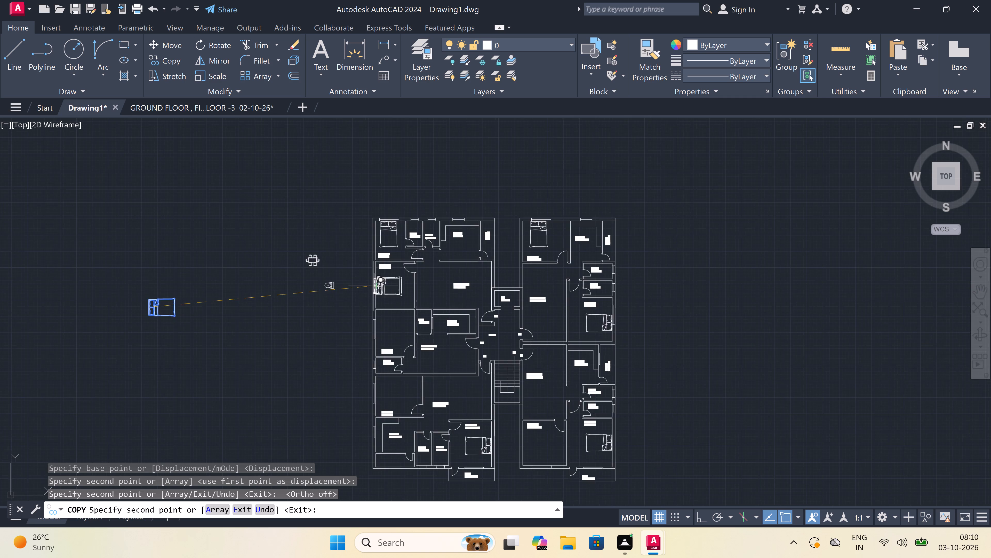
scroll(379, 316, up, 3)
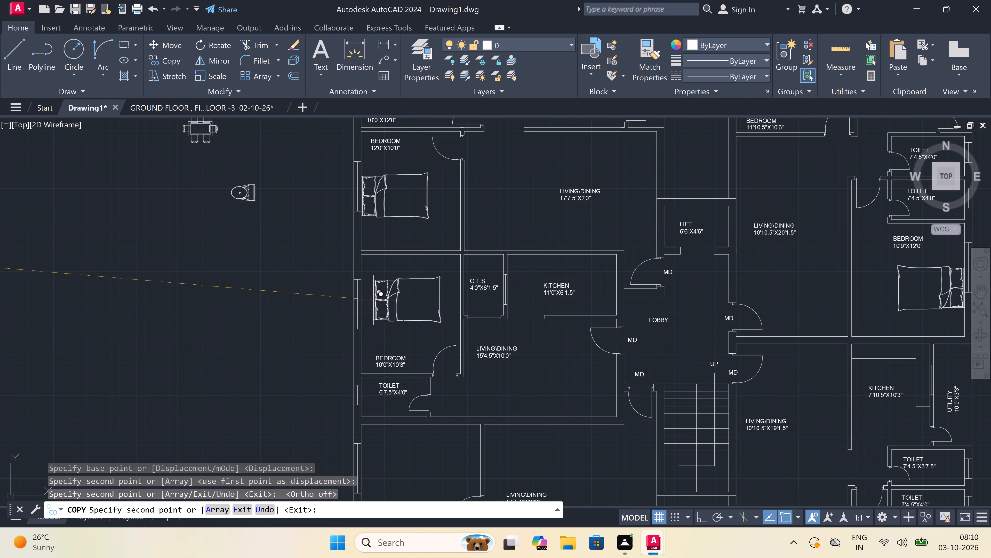
scroll(356, 305, up, 3)
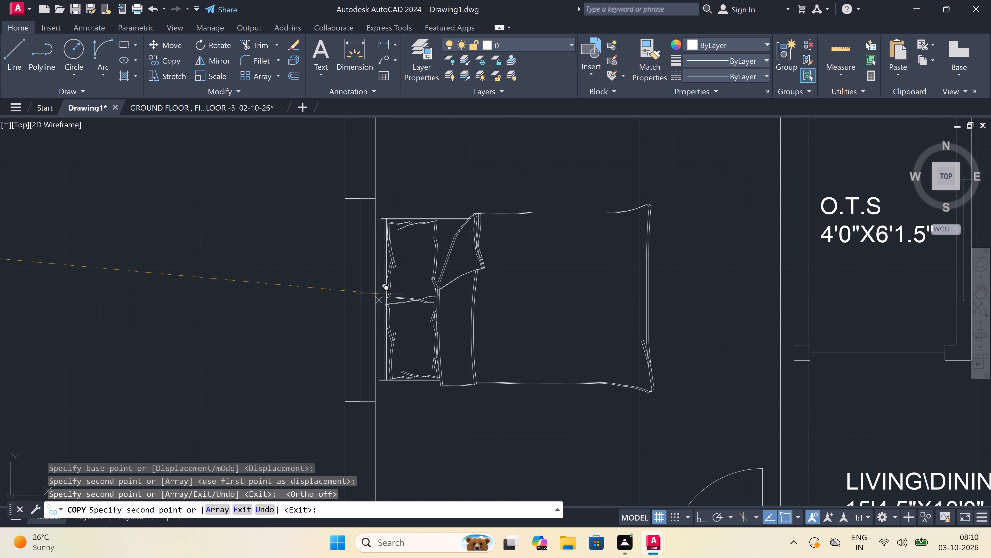
scroll(376, 284, up, 2)
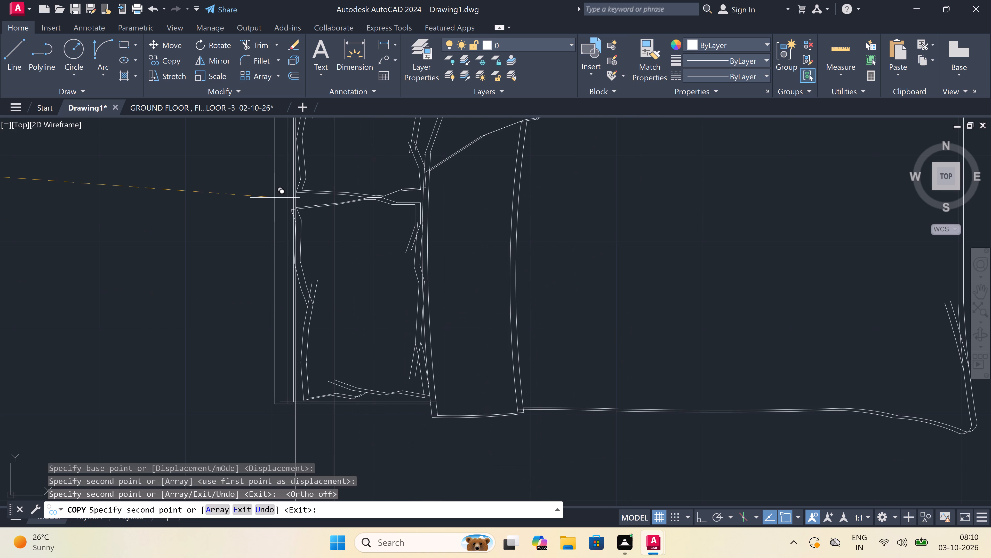
scroll(300, 195, down, 4)
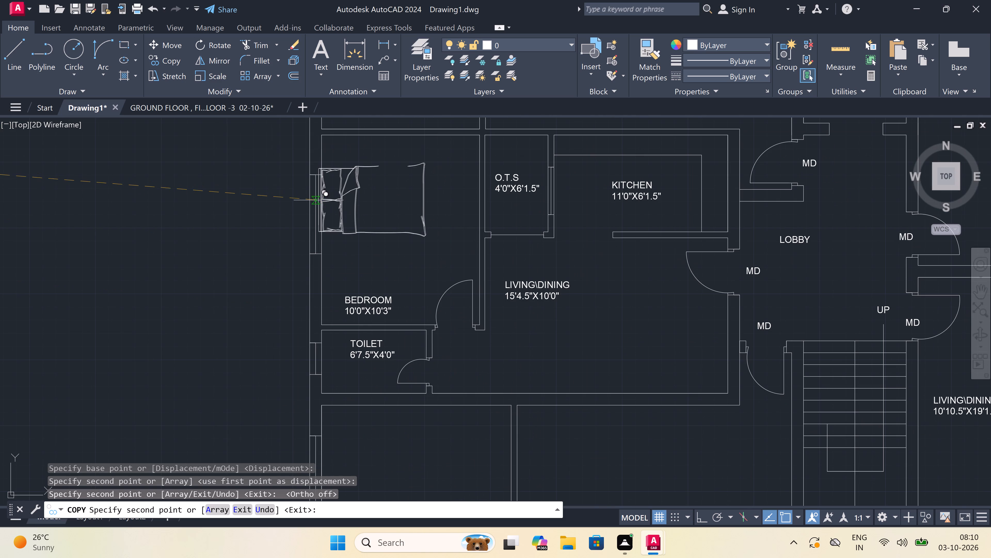
scroll(323, 193, up, 2)
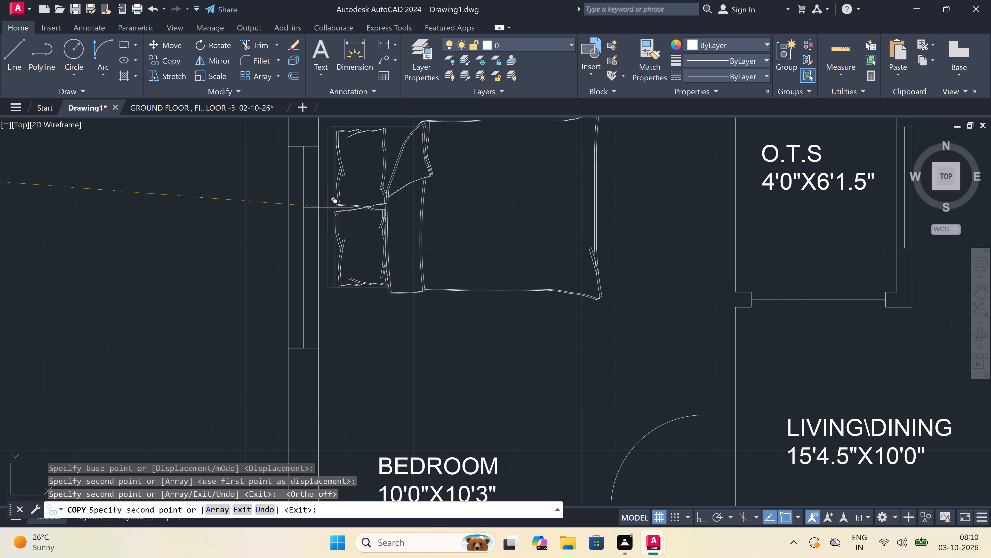
scroll(323, 209, up, 2)
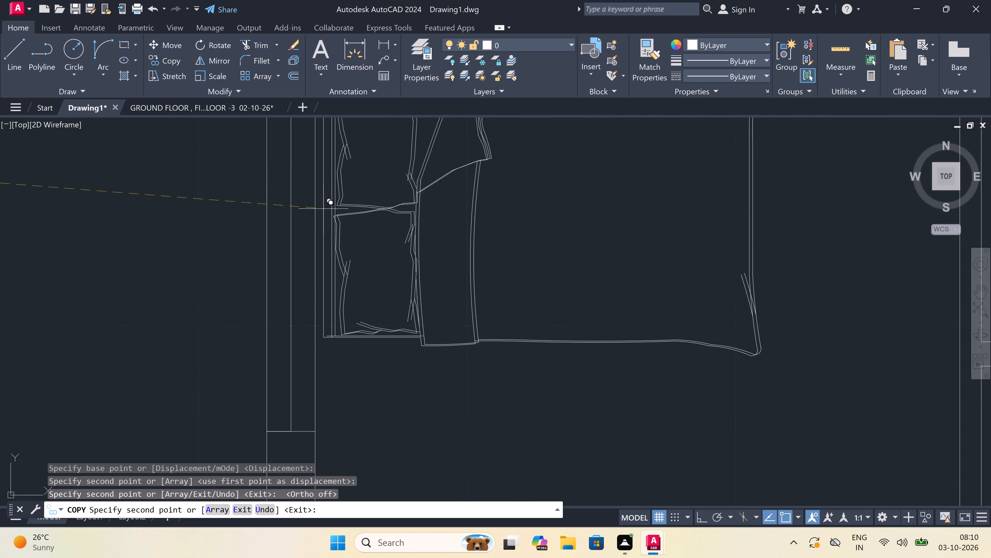
click(315, 215)
Place a third copy of the bed in the 12'0"X10'3" bedroom, with its head against the west wall.
scroll(328, 208, down, 6)
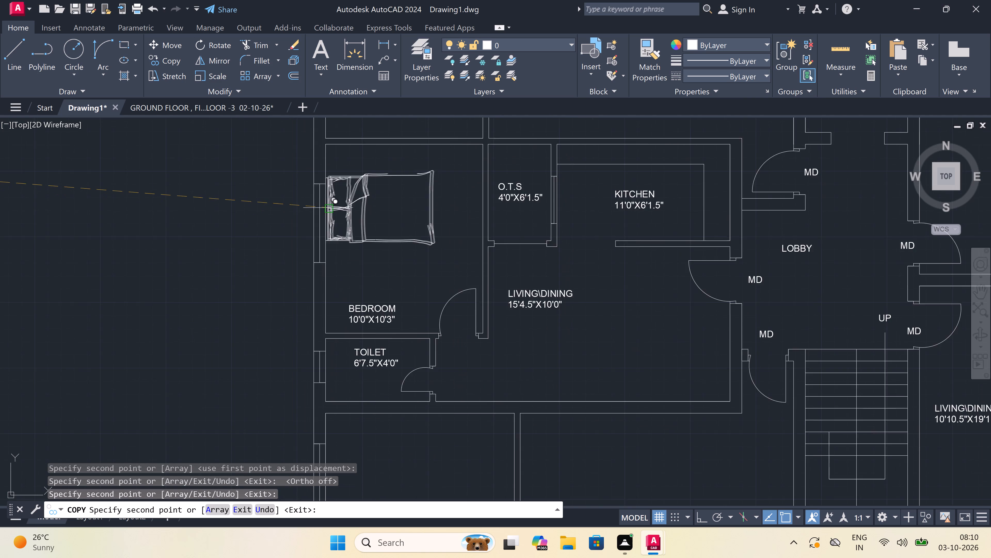
scroll(328, 208, down, 3)
scroll(326, 252, up, 4)
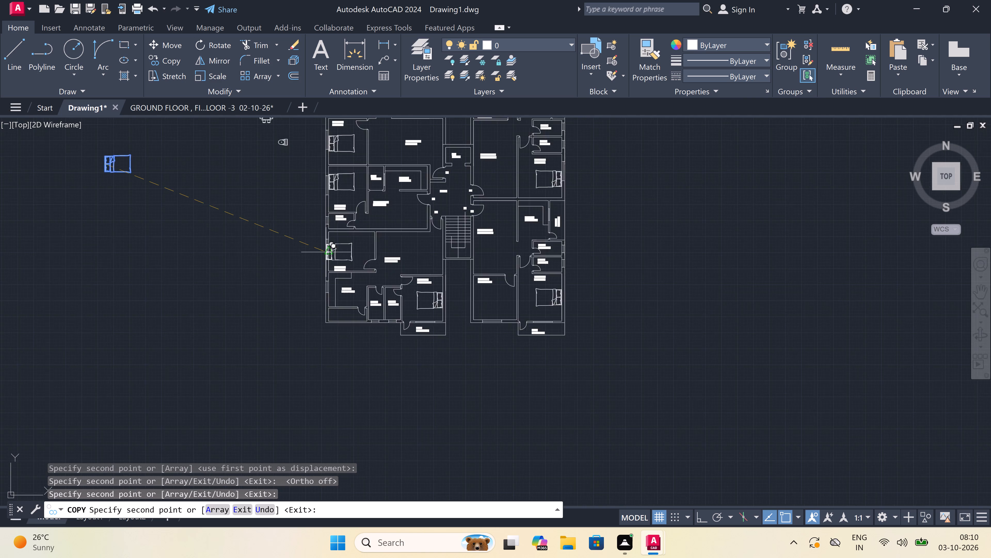
scroll(339, 237, up, 2)
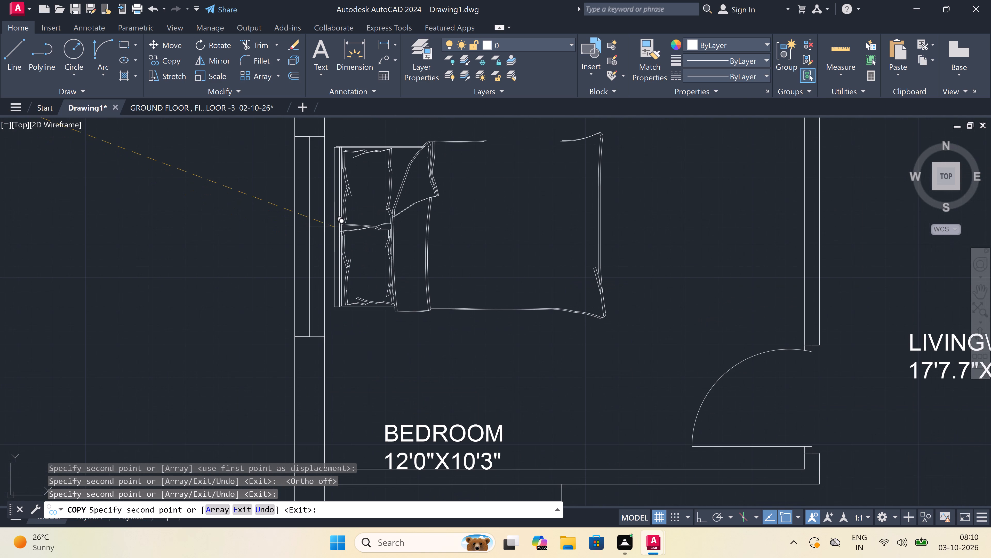
click(328, 224)
Place a fourth copy of the bed in the 11'10.5"X11'6" bedroom, with its head against the west wall.
scroll(345, 211, down, 6)
scroll(352, 234, up, 3)
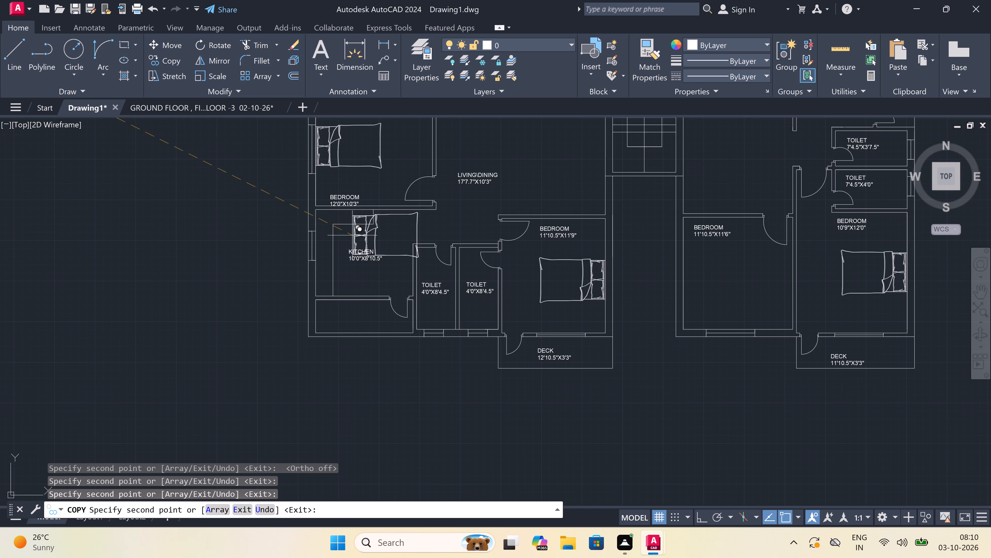
scroll(354, 270, down, 2)
scroll(469, 272, up, 3)
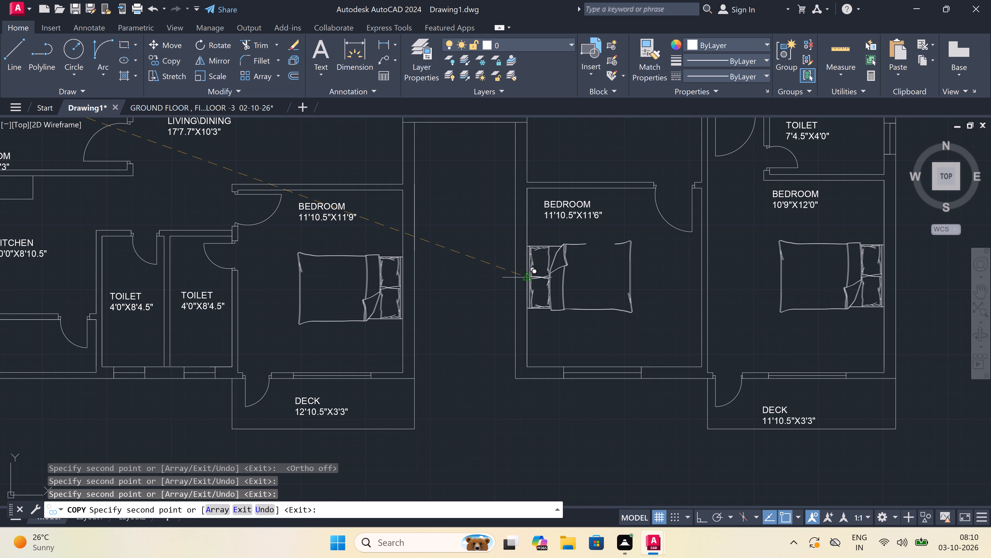
scroll(527, 280, up, 3)
click(531, 280)
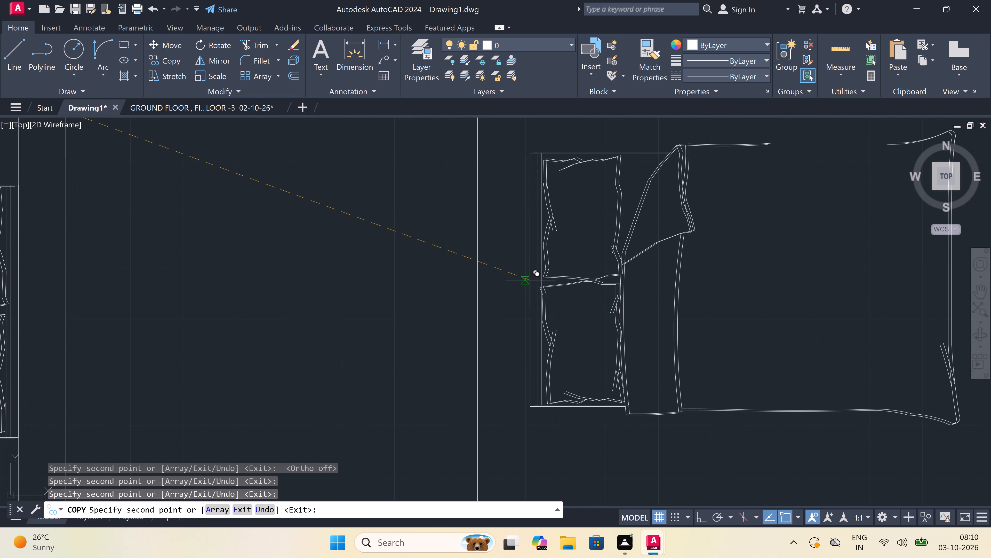
Look over the floor plan for any bedroom still without a bed.
scroll(531, 281, down, 8)
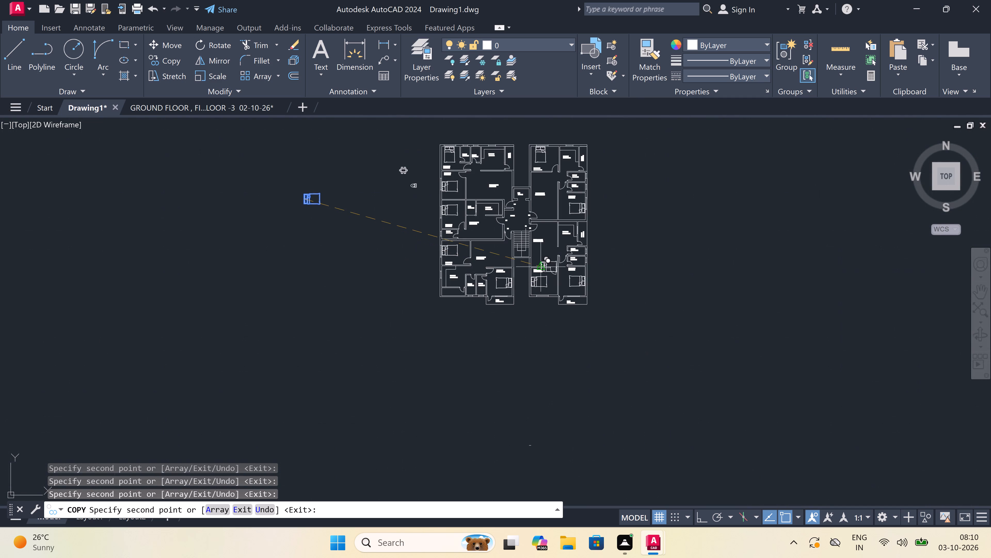
scroll(533, 199, up, 4)
scroll(539, 204, down, 4)
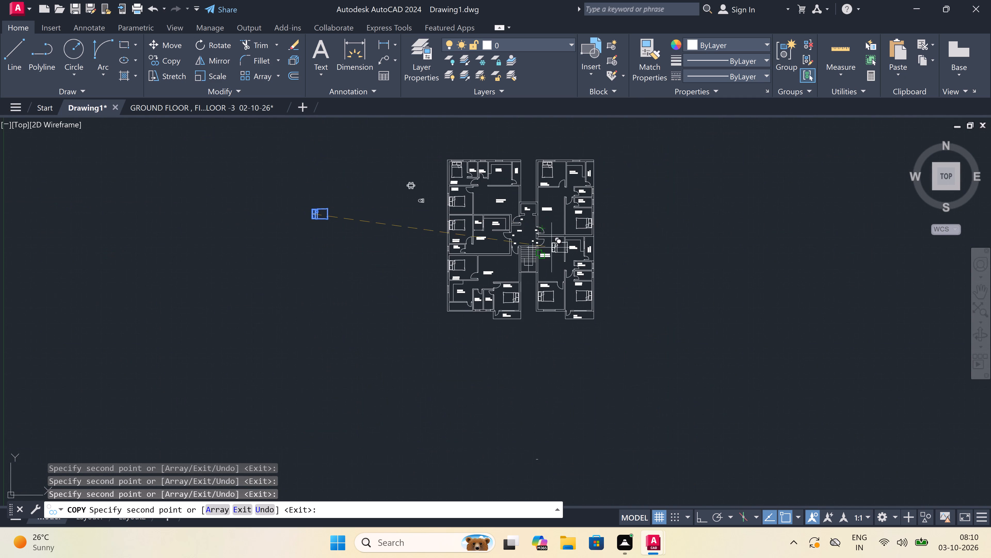
scroll(554, 260, up, 3)
scroll(540, 275, down, 1)
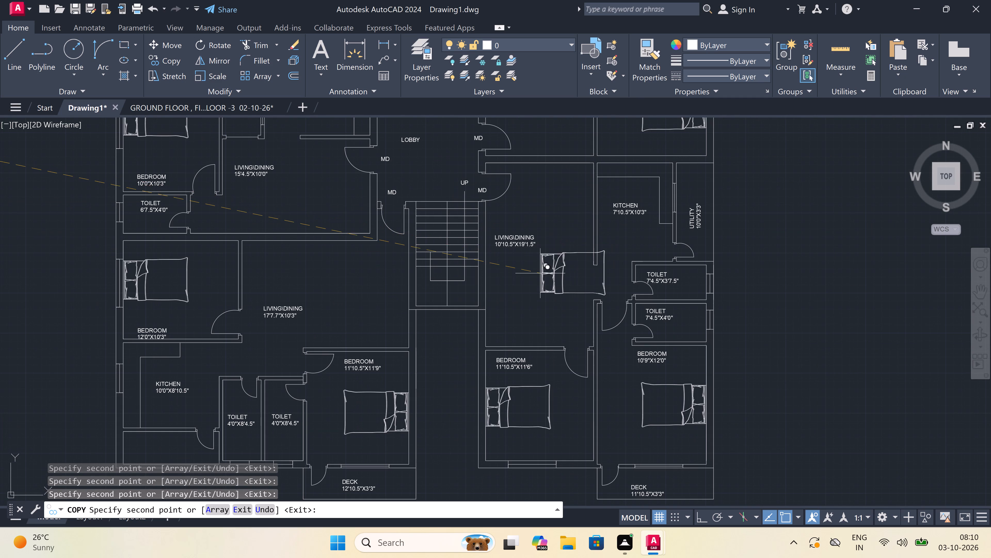
Check the rest of the floor plan for bedrooms still lacking a bed, and finish copying the bed.
scroll(540, 276, down, 1)
scroll(532, 213, down, 3)
scroll(533, 189, up, 3)
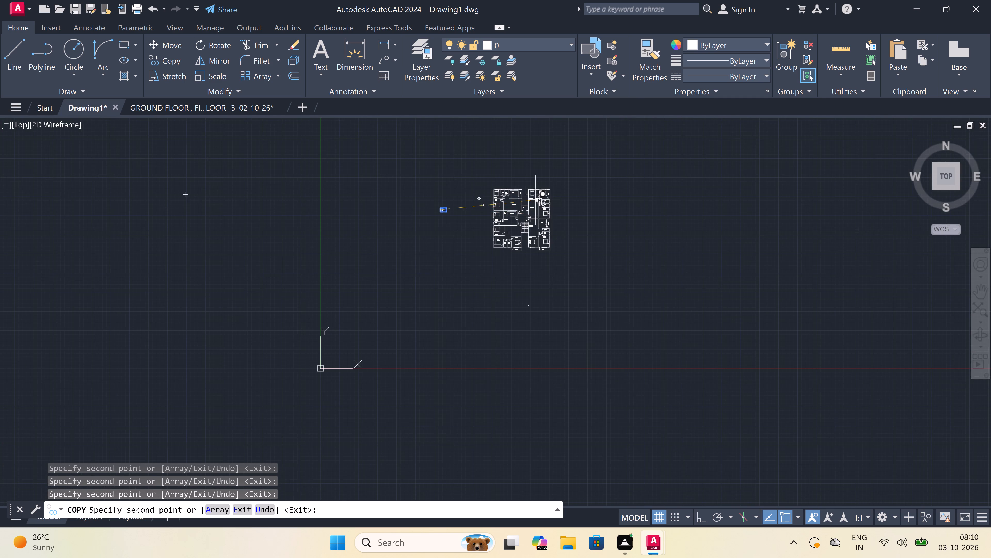
scroll(526, 232, up, 3)
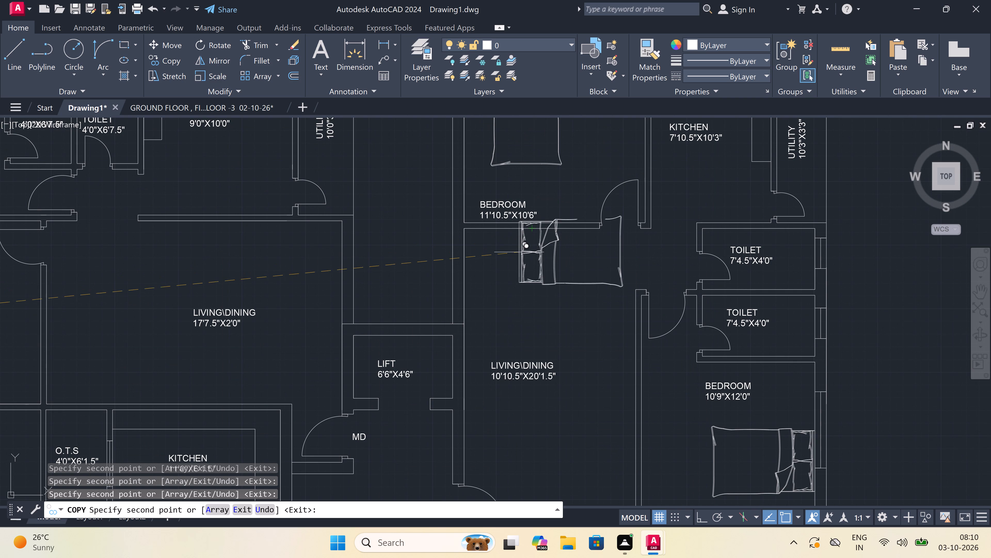
scroll(518, 259, down, 3)
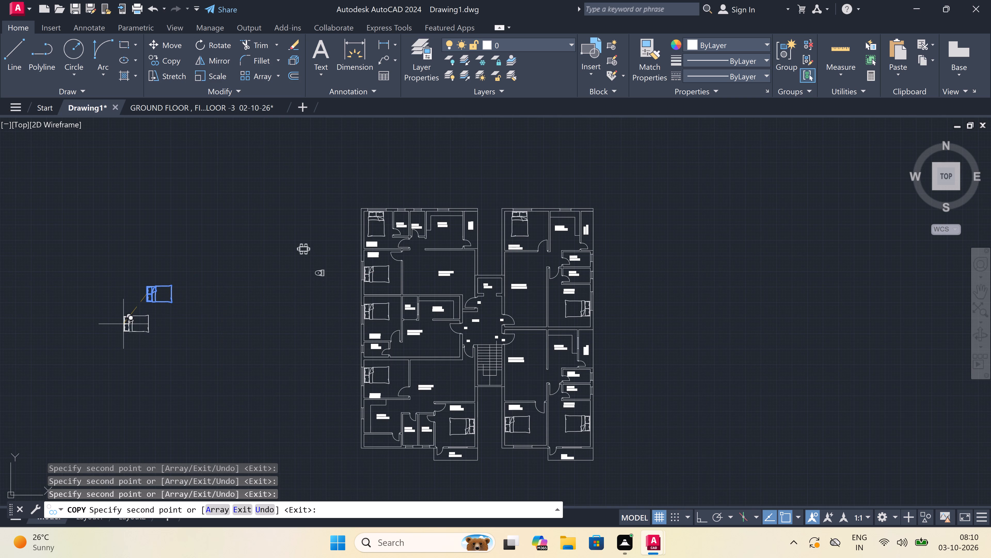
key(Escape)
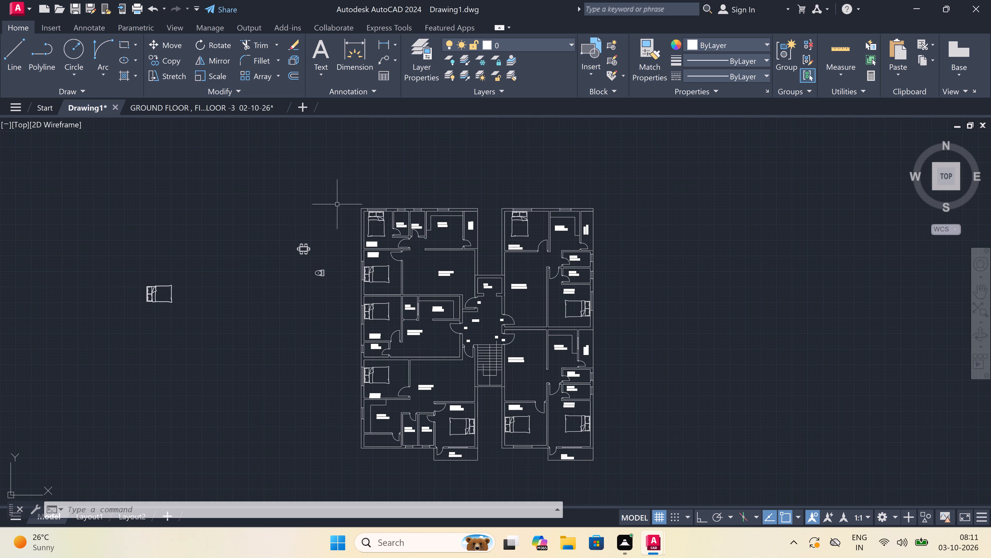
Rotate the loose WC block beside the plan by 90° so its cistern faces north.
scroll(318, 251, up, 3)
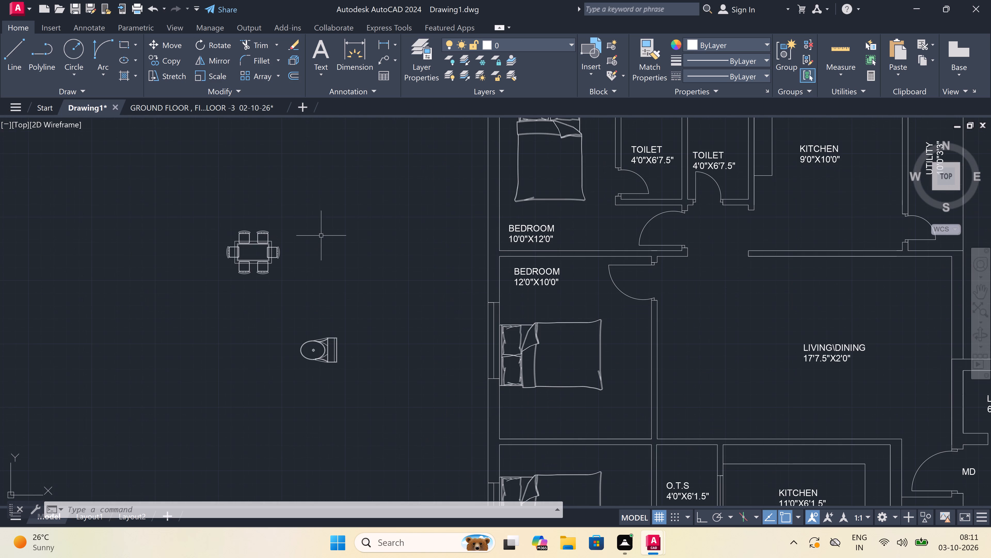
scroll(319, 228, down, 1)
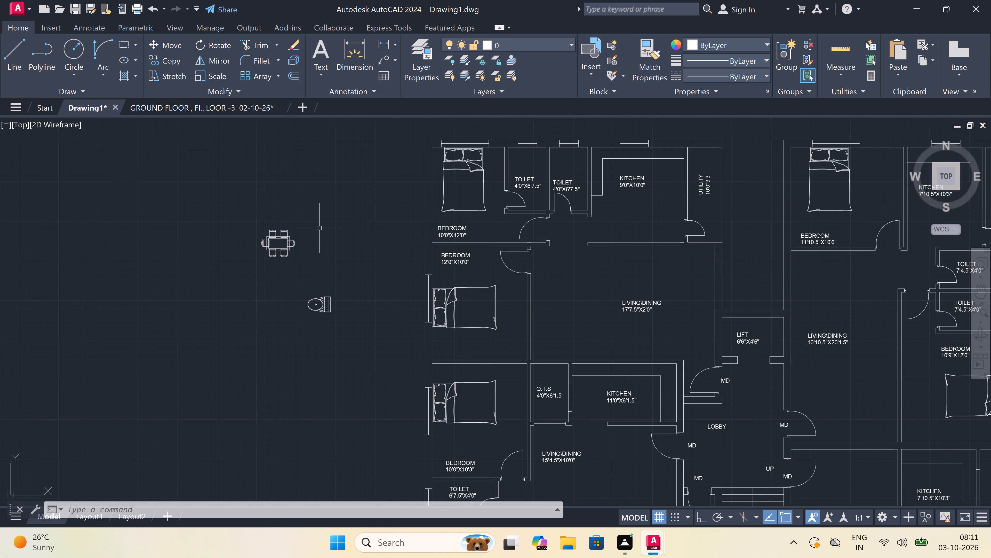
scroll(309, 219, up, 1)
scroll(309, 215, down, 1)
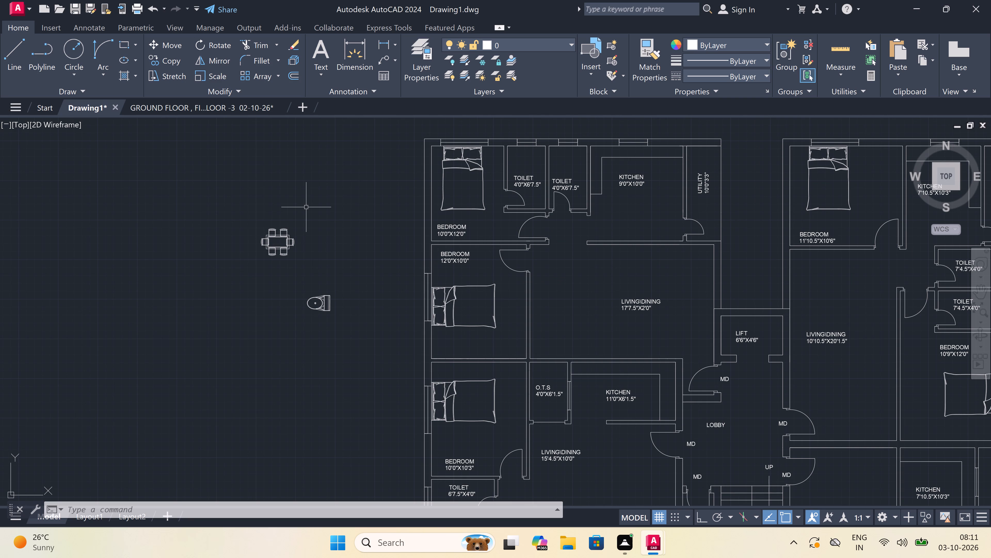
click(342, 276)
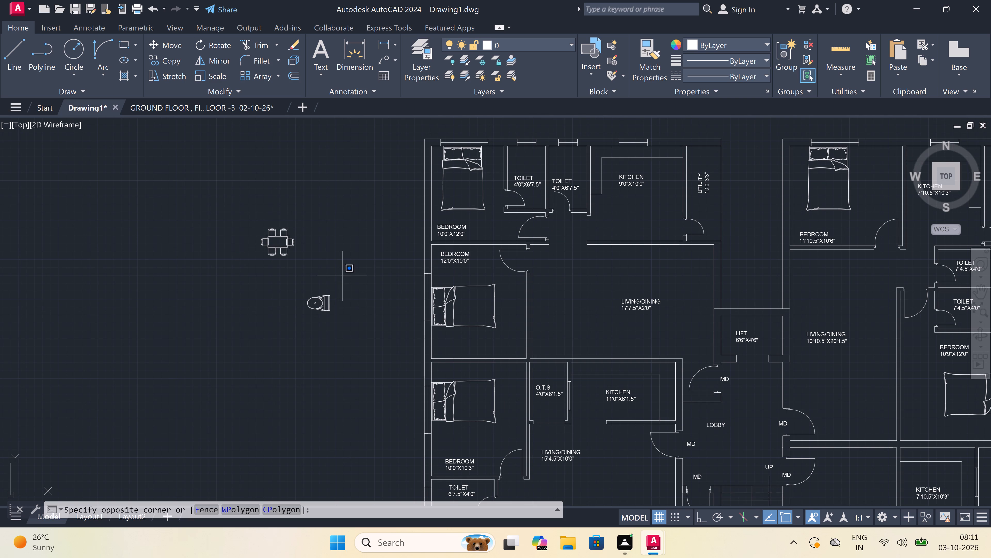
click(248, 343)
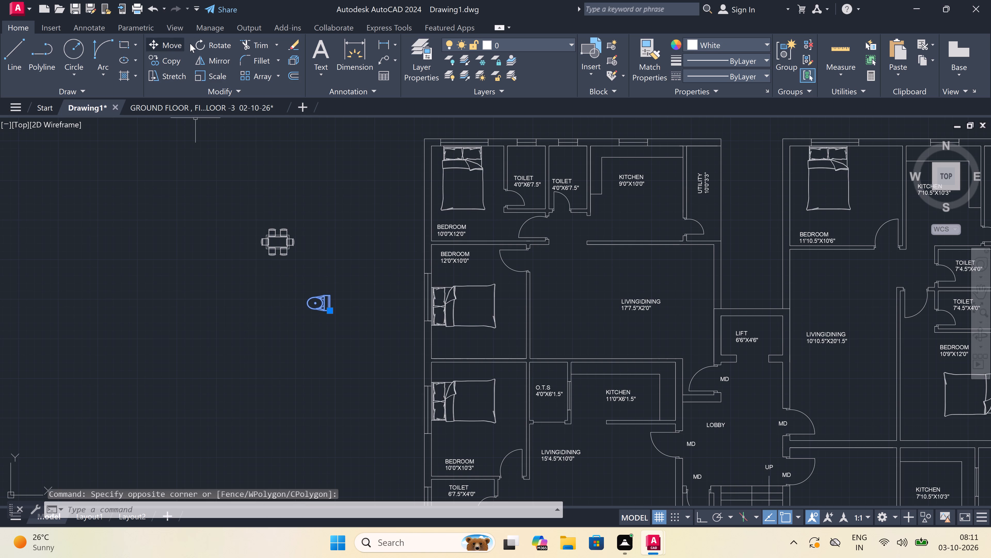
click(215, 41)
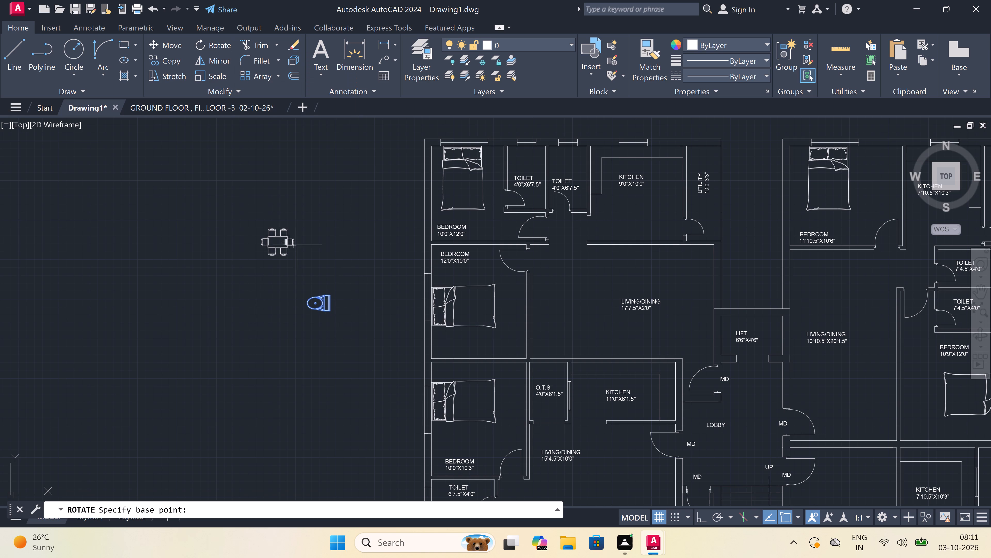
click(327, 301)
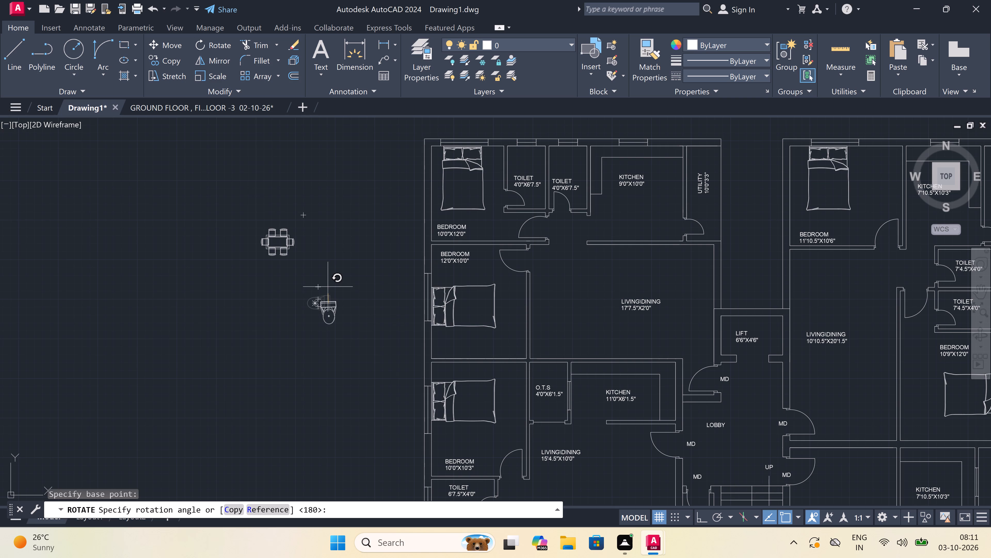
key(F8)
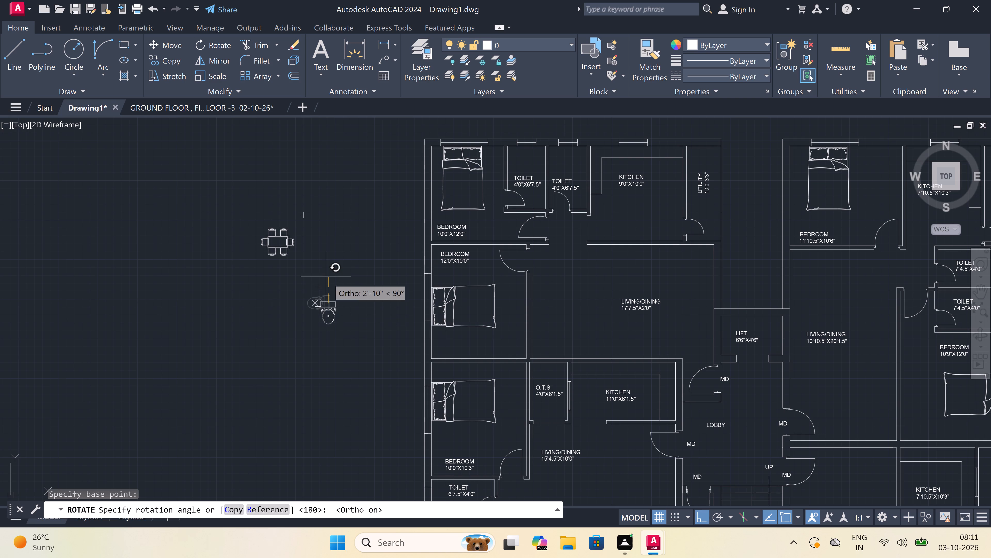
scroll(330, 291, up, 2)
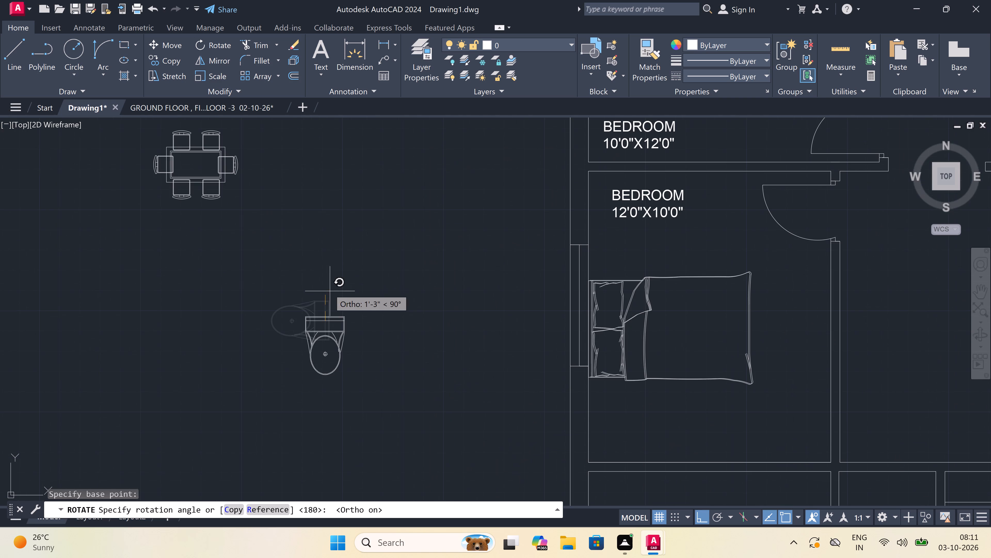
click(328, 286)
Copy the WC by the middle of its cistern's back edge into both 4'0"X6'7.5" toilets, centred against the north wall.
click(341, 316)
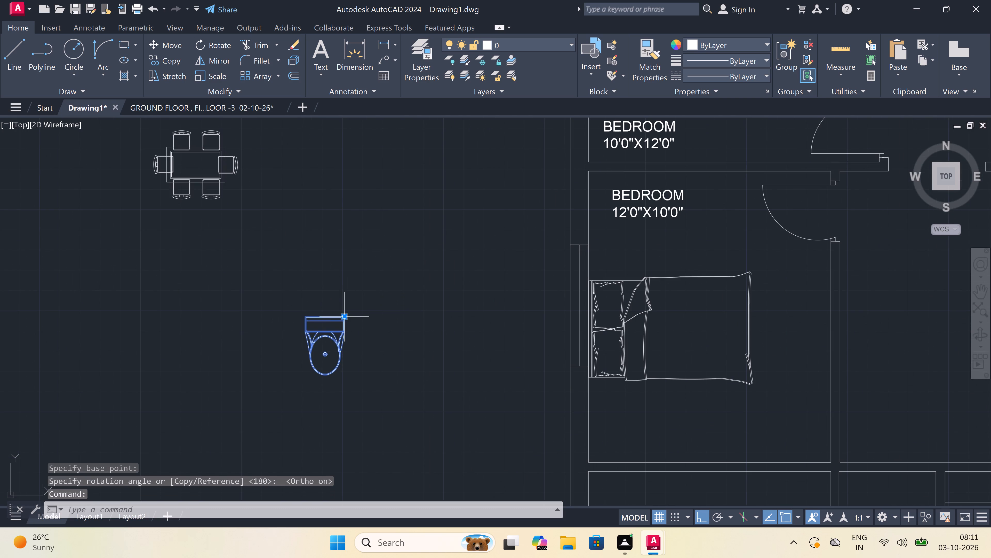
click(165, 58)
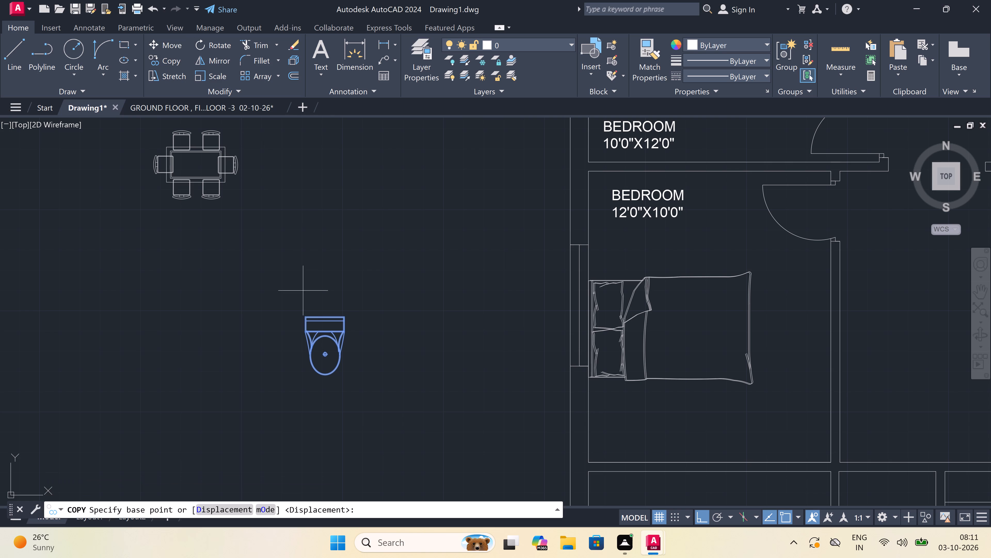
drag(329, 314, 330, 309)
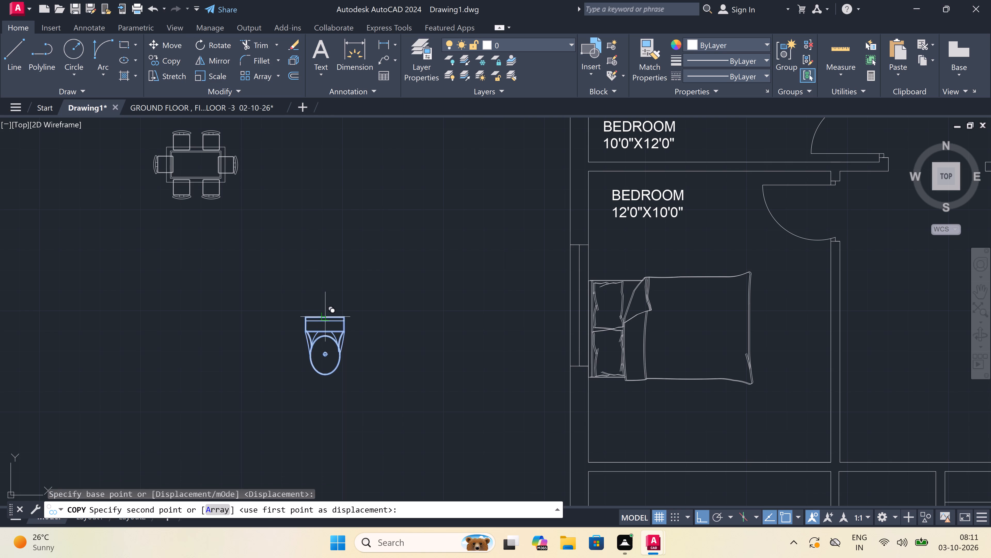
scroll(328, 226, down, 3)
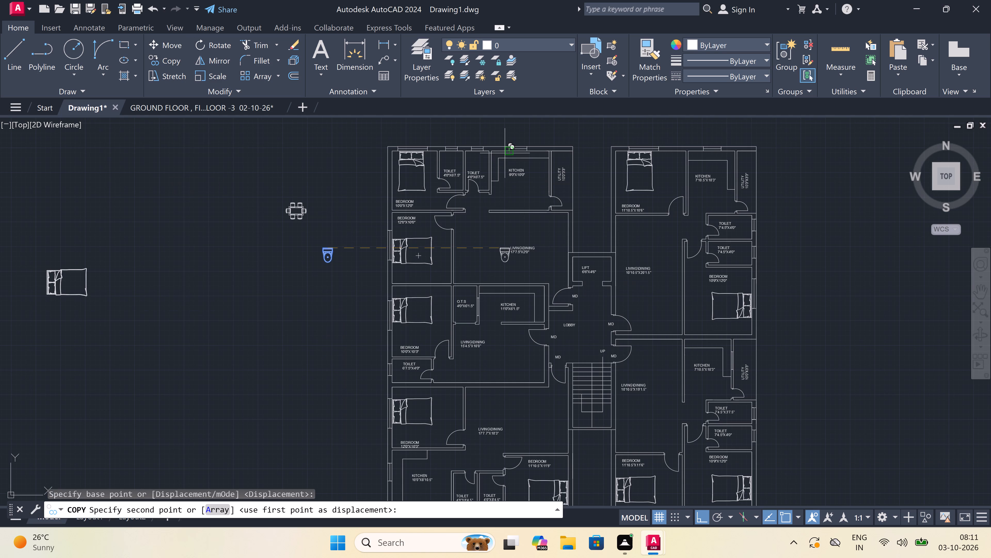
key(F8)
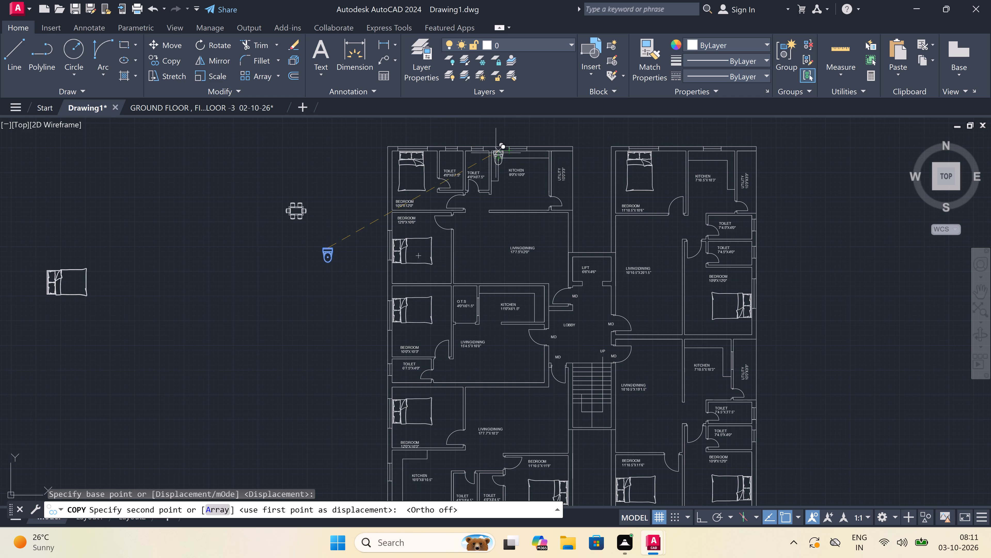
scroll(437, 141, up, 3)
scroll(493, 182, up, 2)
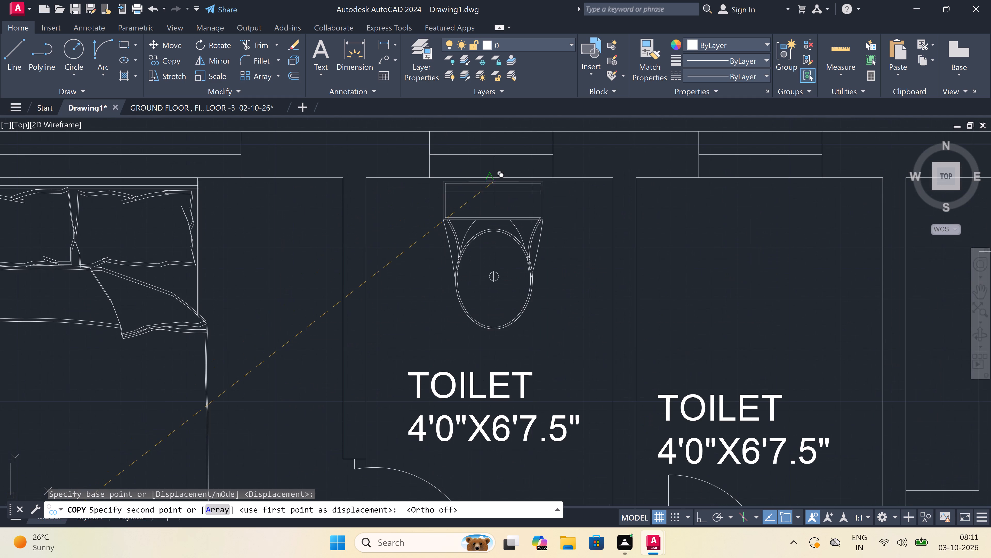
click(496, 178)
scroll(401, 188, down, 3)
scroll(484, 179, up, 3)
click(493, 204)
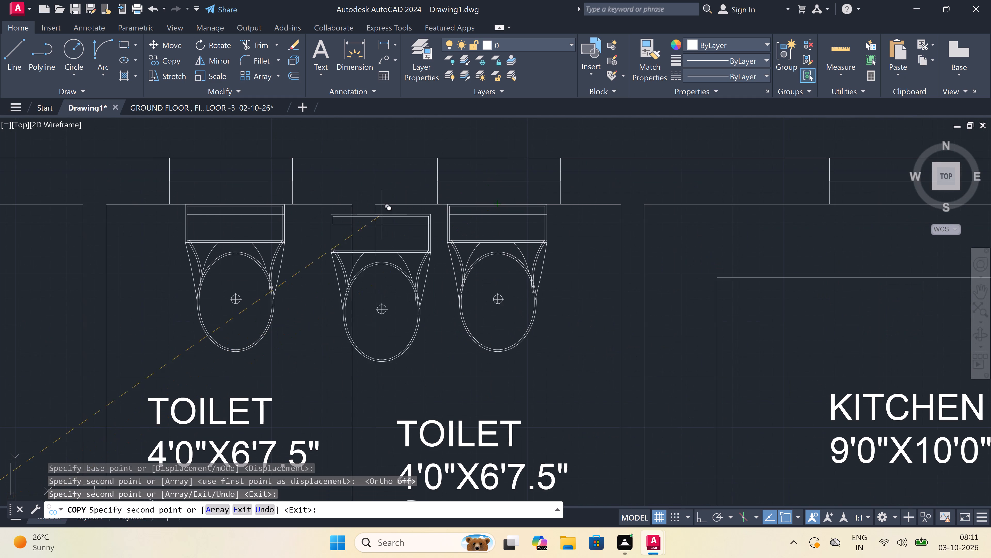
Look over the remaining toilets in the plan for further WC positions, and end the copying.
scroll(371, 214, down, 8)
scroll(460, 211, up, 4)
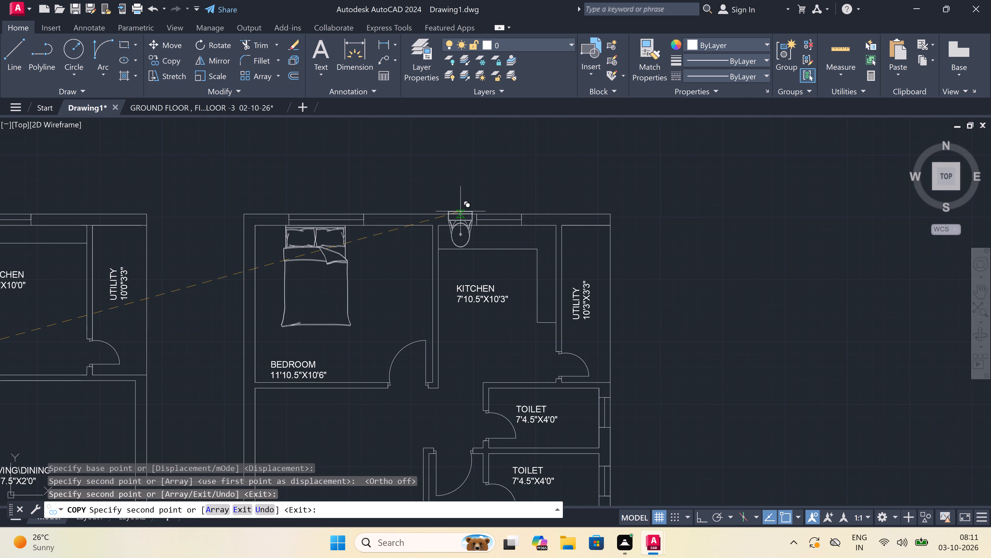
scroll(461, 211, down, 3)
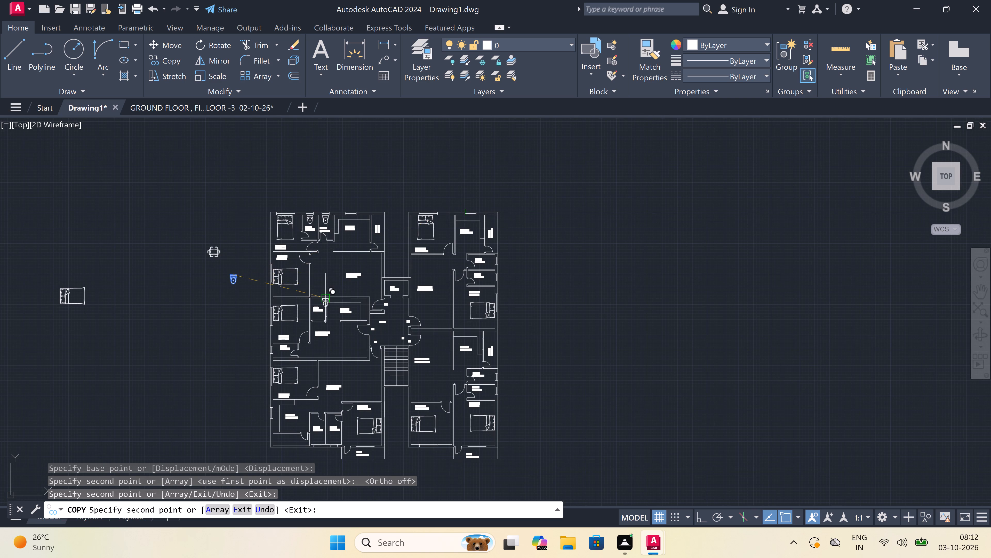
scroll(332, 286, down, 2)
scroll(319, 322, up, 4)
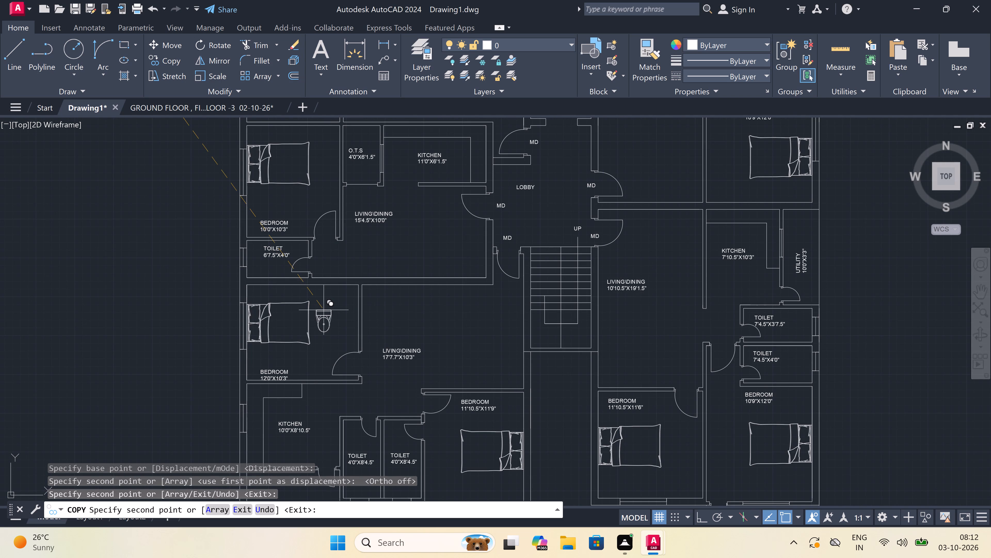
scroll(325, 310, down, 1)
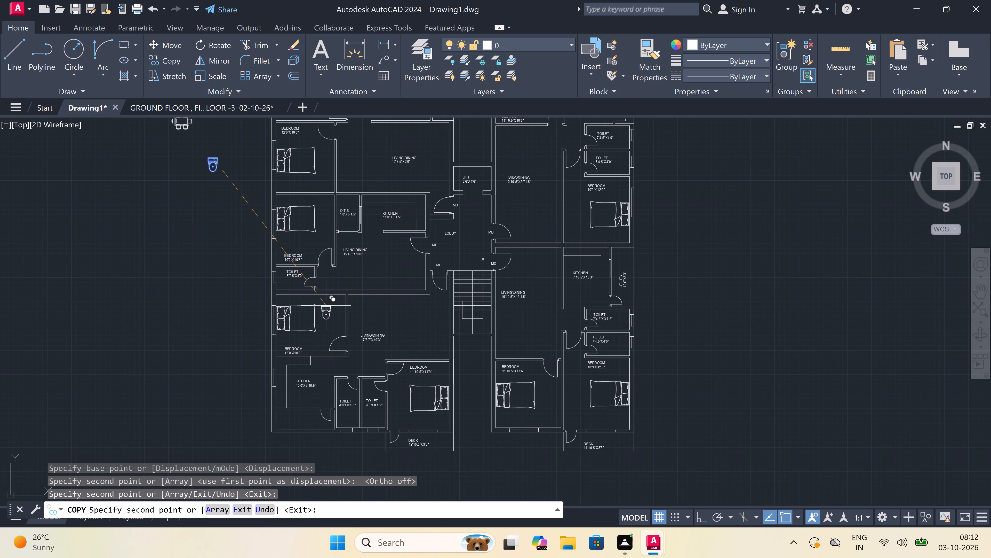
key(Escape)
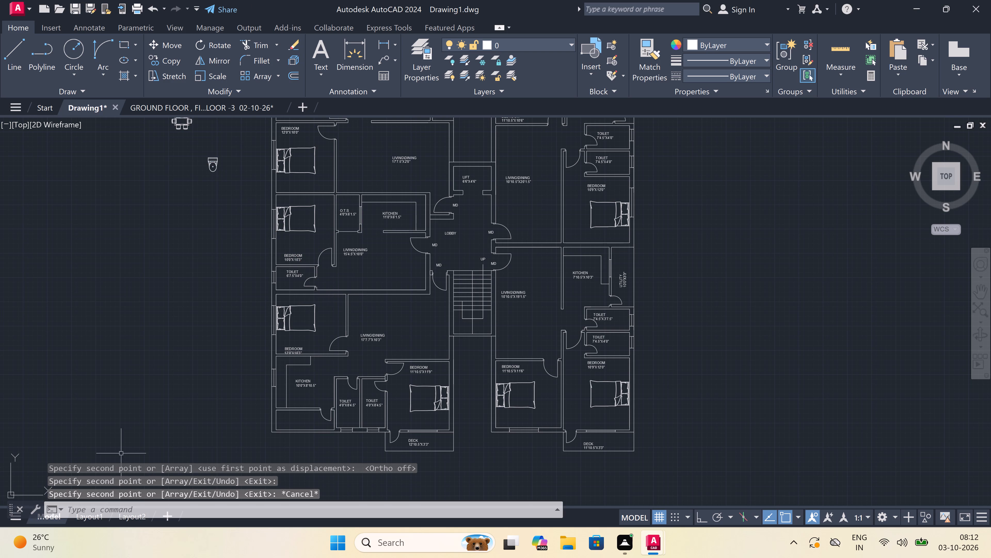
Rotate the loose WC block beside the plan by 270° so its cistern faces east.
scroll(146, 413, down, 2)
scroll(150, 324, up, 2)
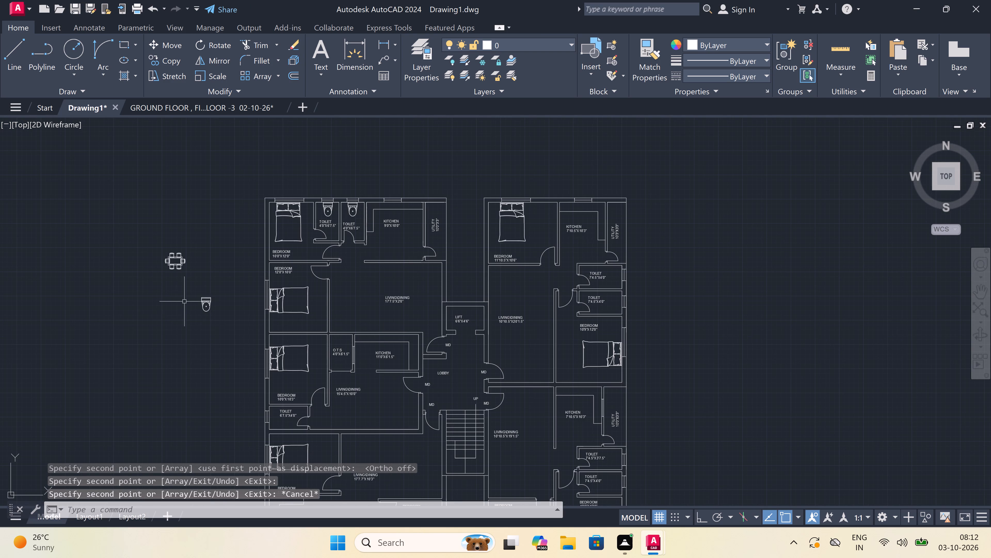
scroll(189, 300, up, 3)
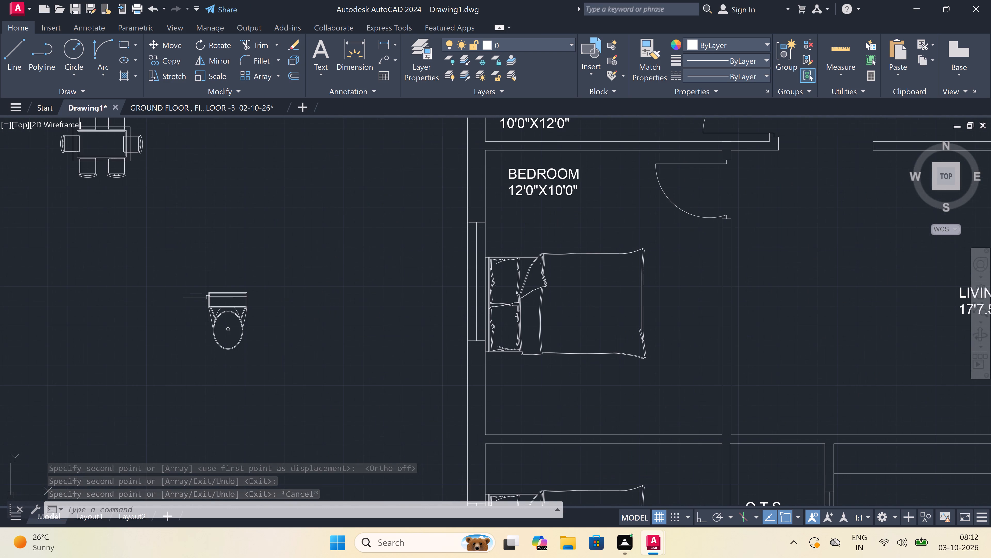
click(208, 298)
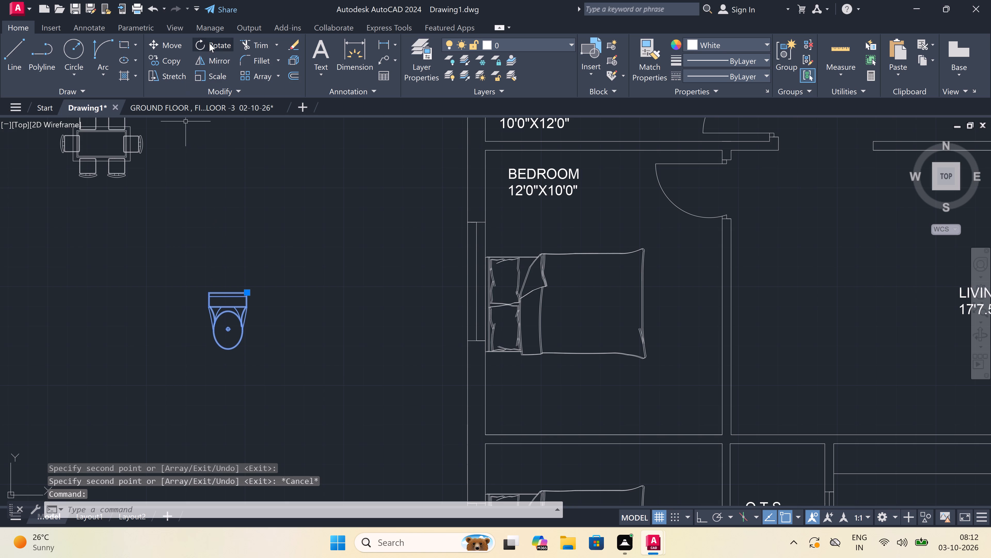
click(209, 43)
click(222, 331)
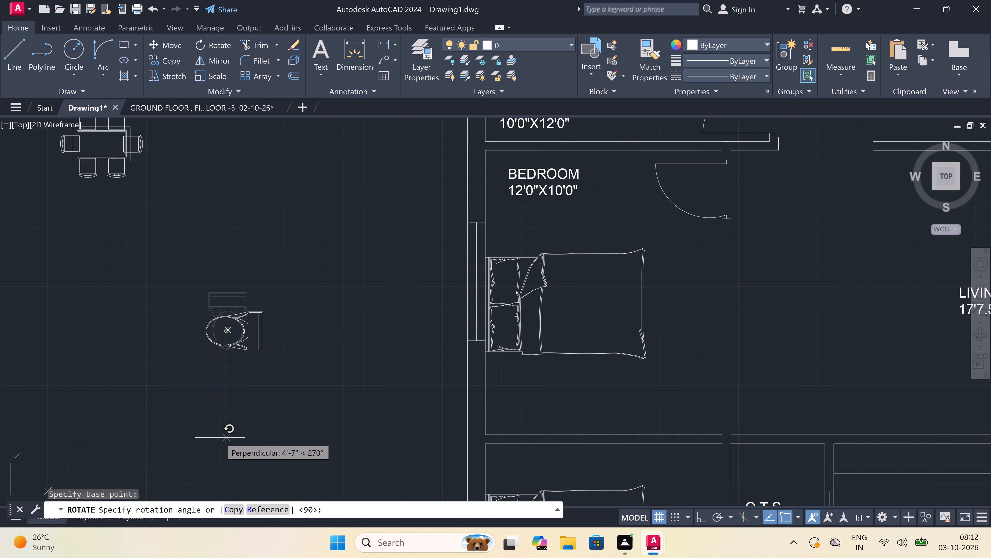
key(F8)
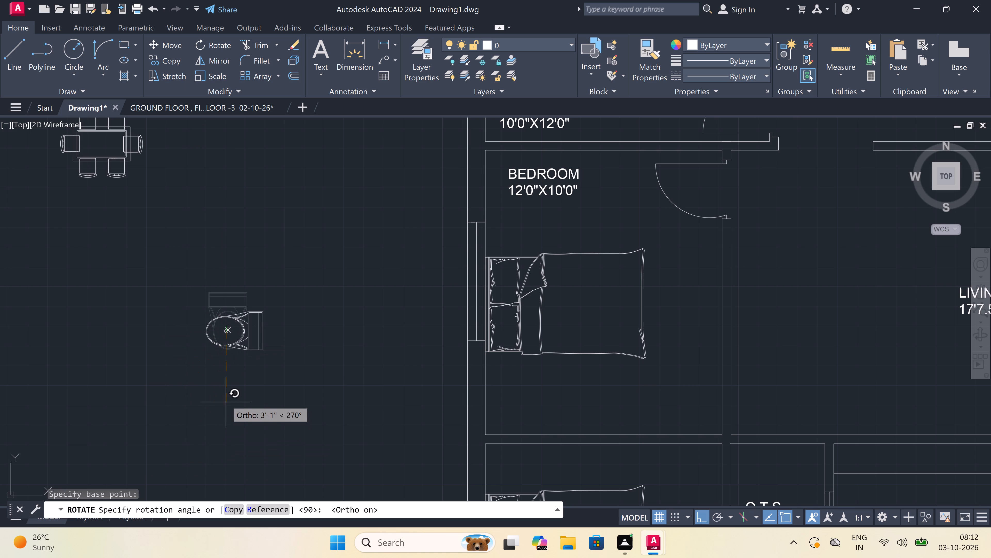
click(225, 400)
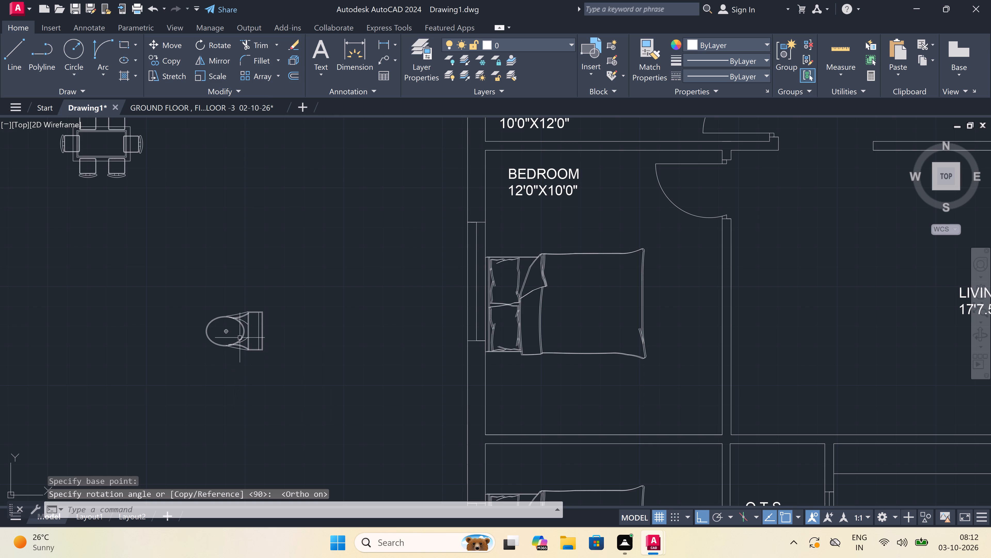
Copy the loose WC by the middle of its cistern's back edge onto the east walls of the southeastern 7'4.5"X4'0" and 7'4.5"X3'7.5" toilets.
click(240, 338)
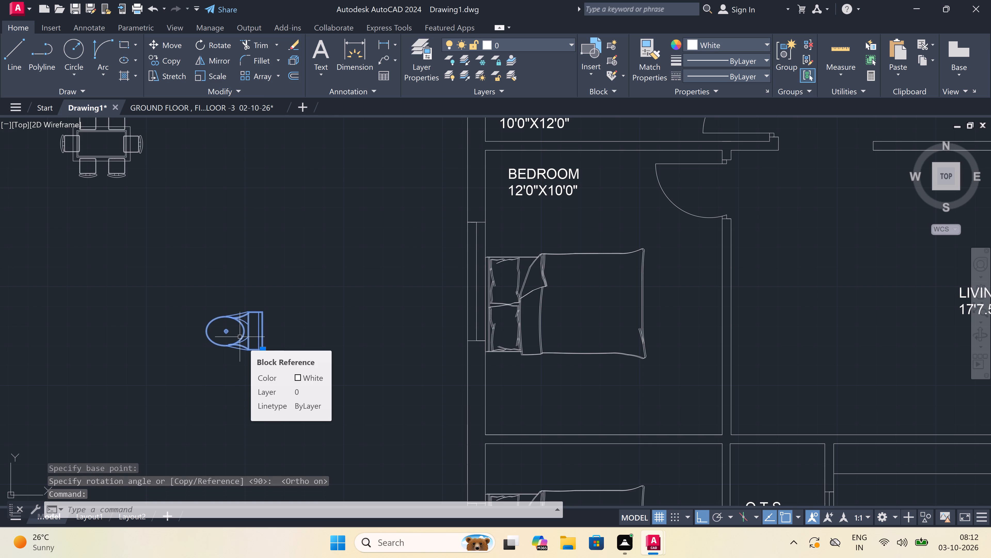
click(161, 57)
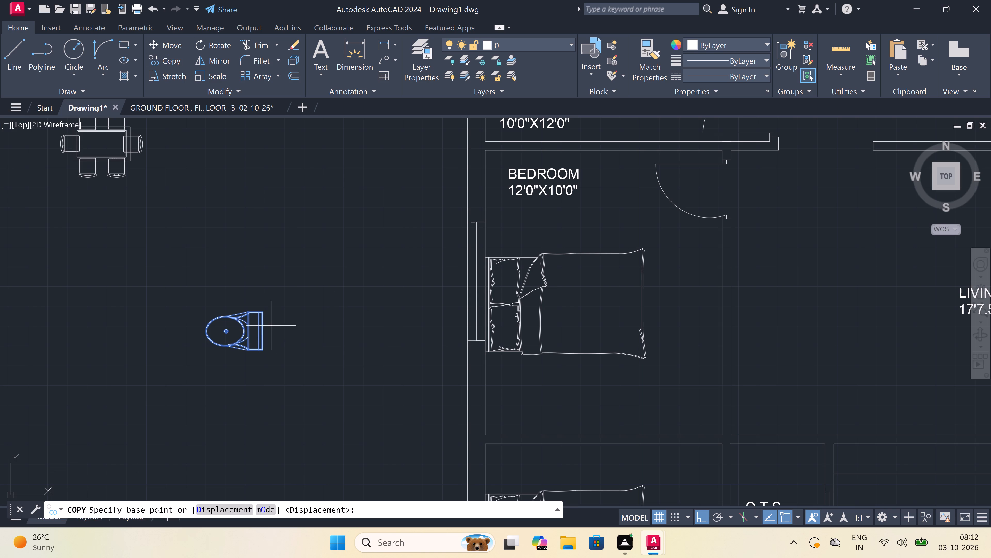
click(265, 329)
scroll(306, 370, down, 1)
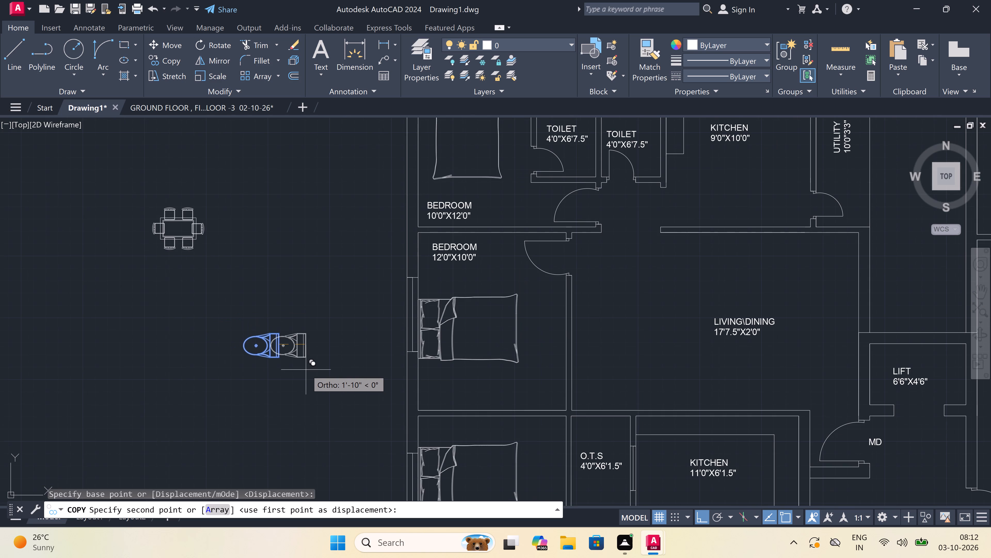
key(F8)
scroll(307, 368, down, 3)
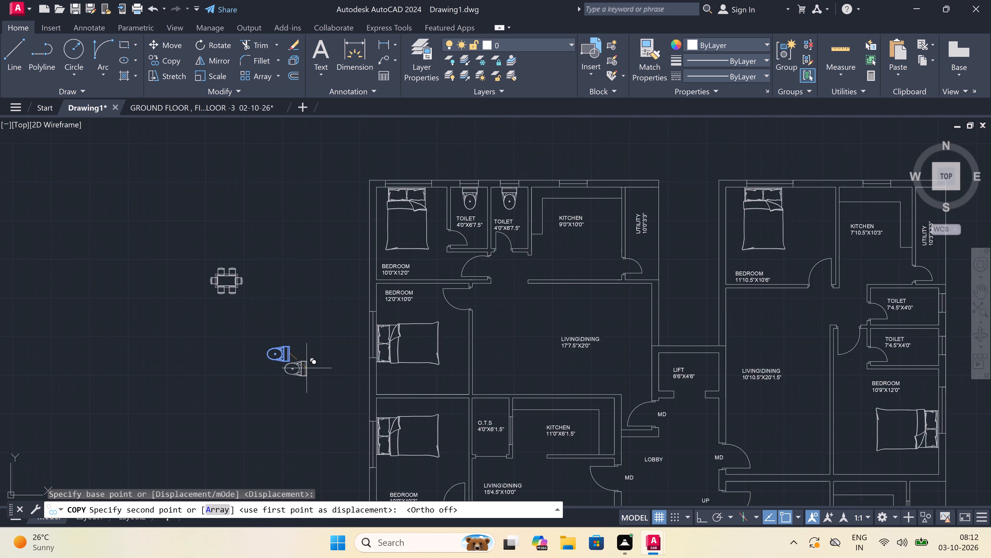
scroll(446, 334, down, 2)
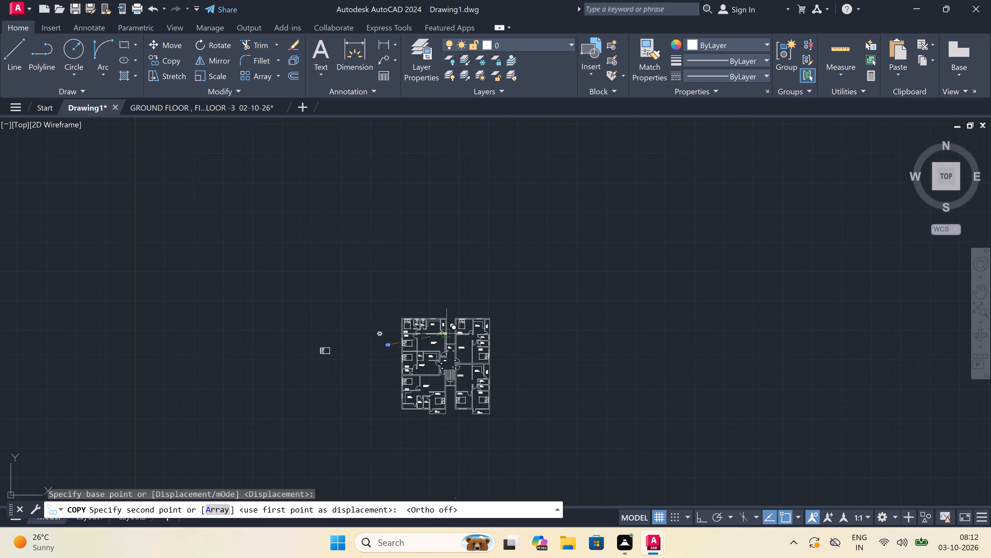
scroll(483, 391, up, 4)
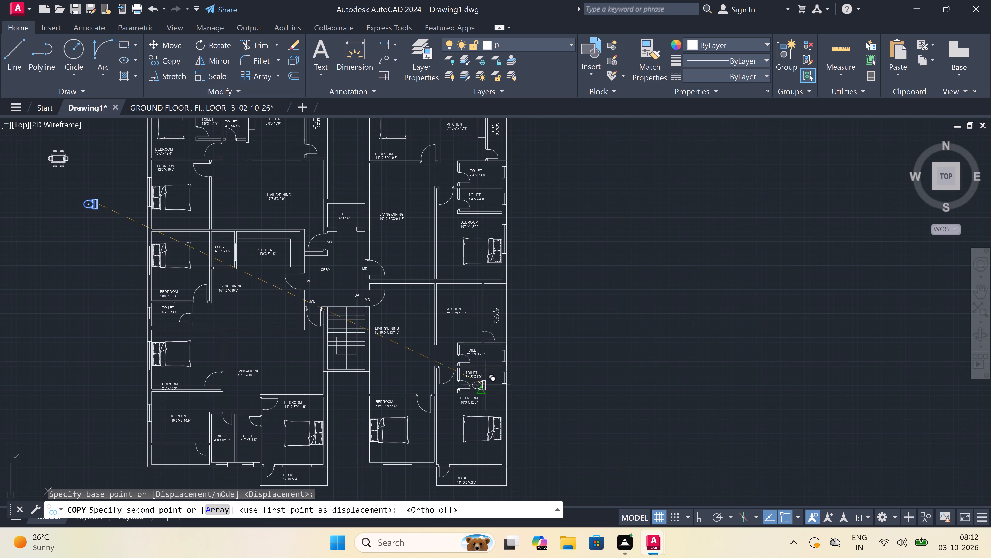
scroll(495, 374, up, 4)
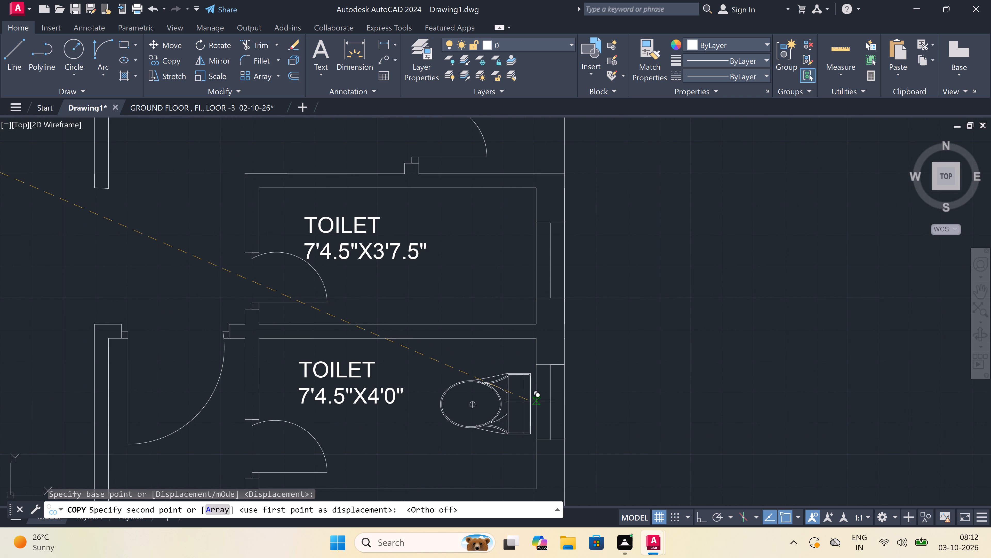
click(533, 405)
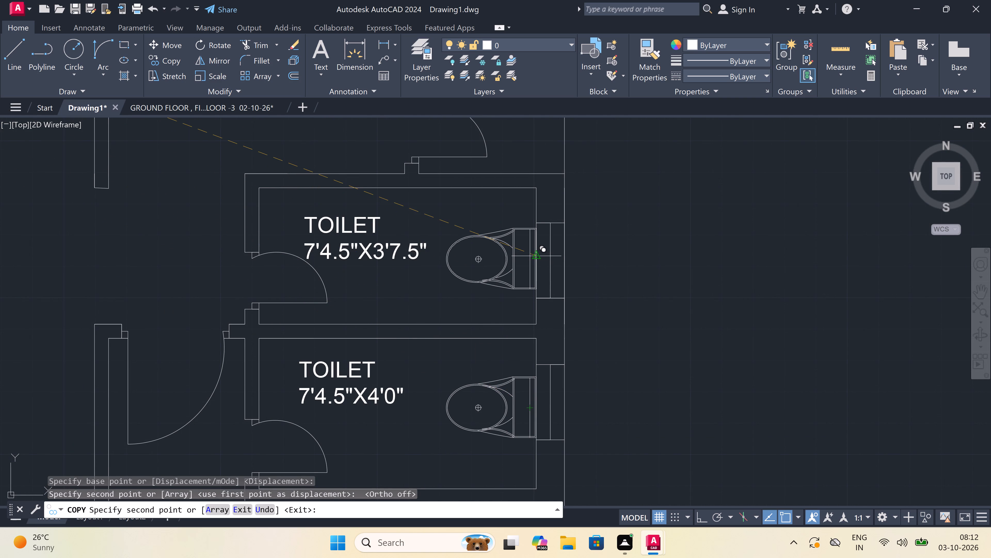
click(534, 254)
Place further WC copies against the east walls of both northeastern 7'4.5"X4'0" toilets, aligned with their windows, and end the copying.
scroll(460, 254, down, 6)
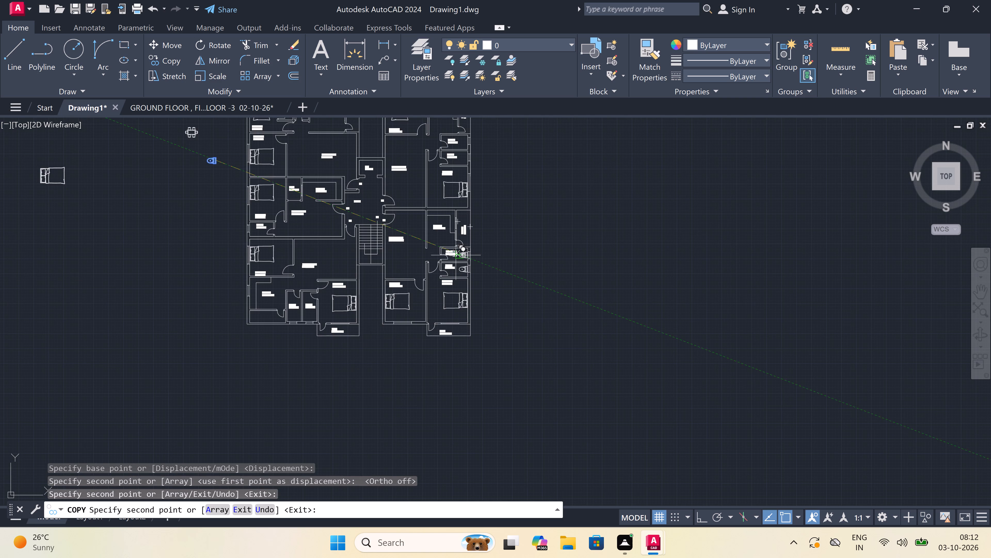
scroll(209, 300, up, 3)
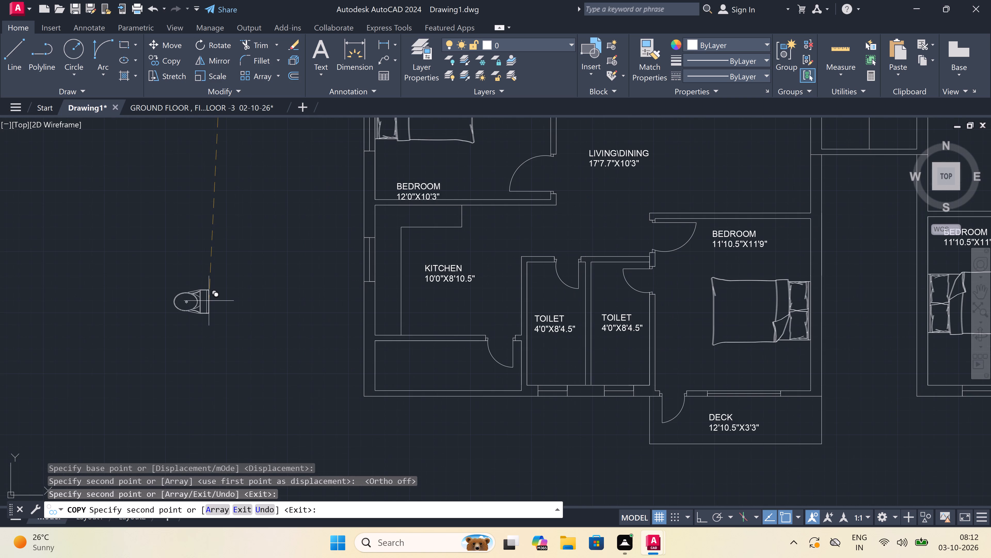
scroll(209, 301, down, 2)
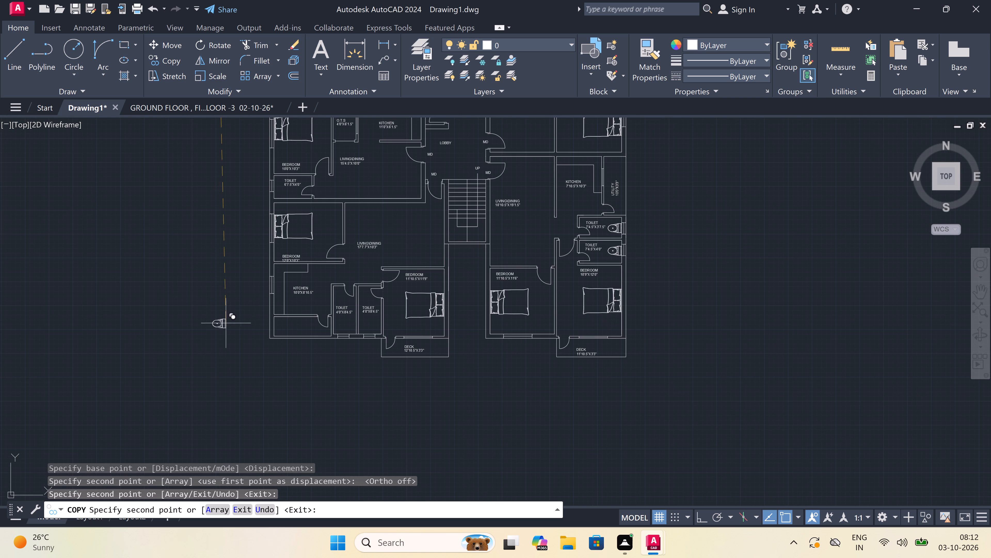
scroll(234, 340, down, 1)
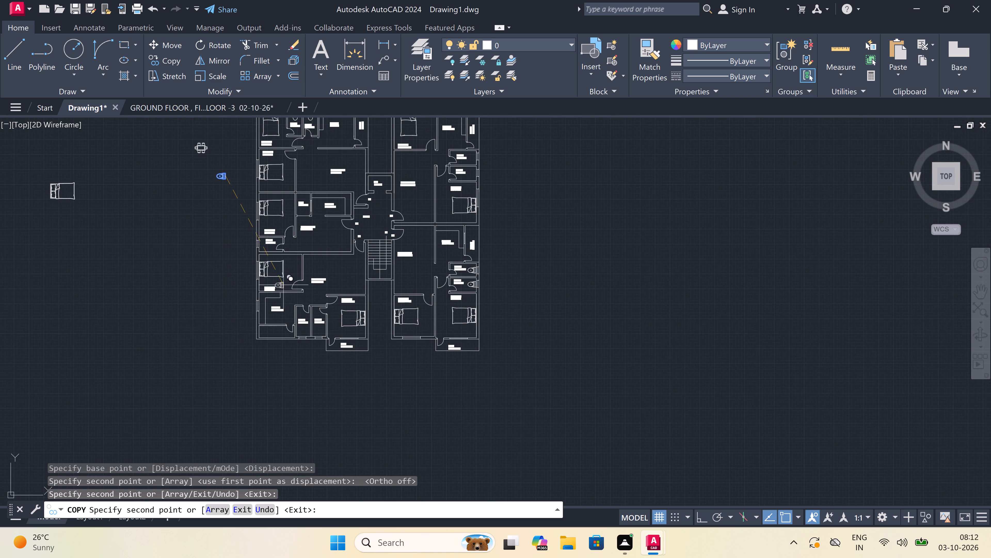
scroll(480, 161, up, 4)
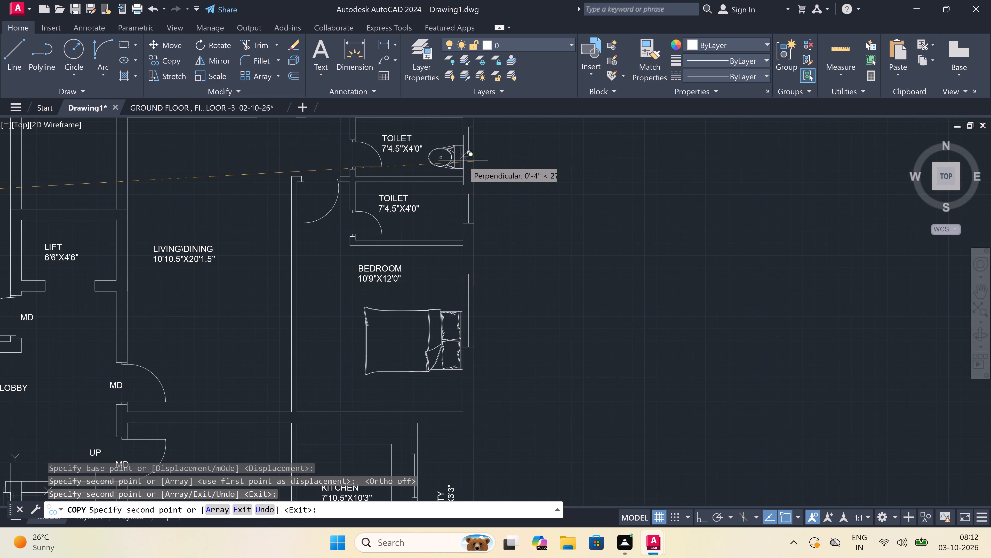
scroll(451, 155, up, 3)
scroll(370, 395, down, 3)
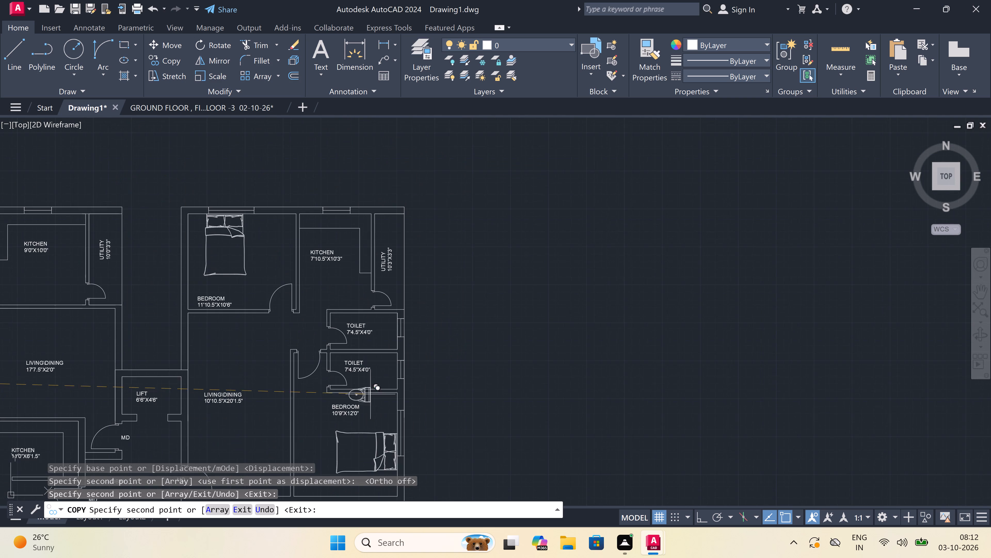
scroll(372, 358, up, 2)
scroll(426, 255, up, 1)
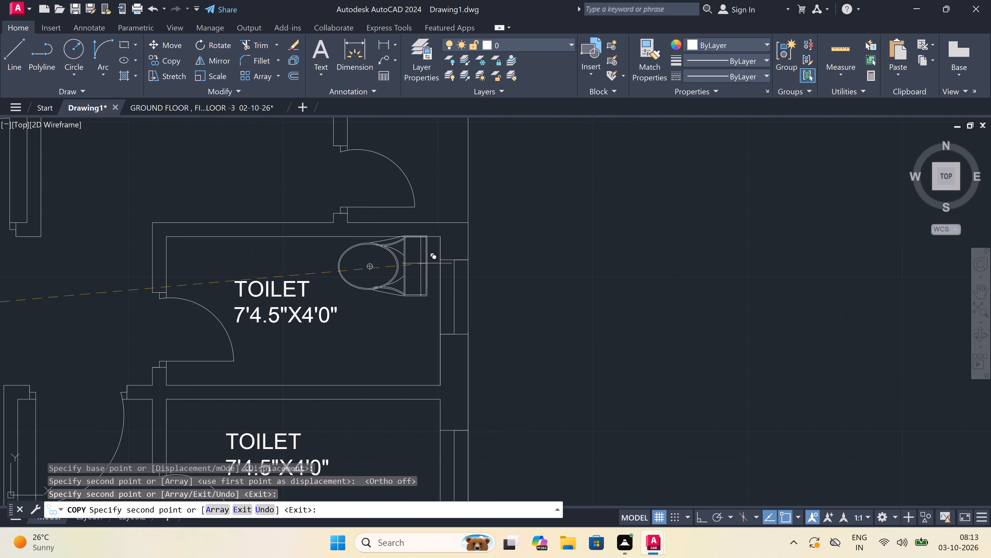
scroll(433, 284, up, 1)
click(441, 291)
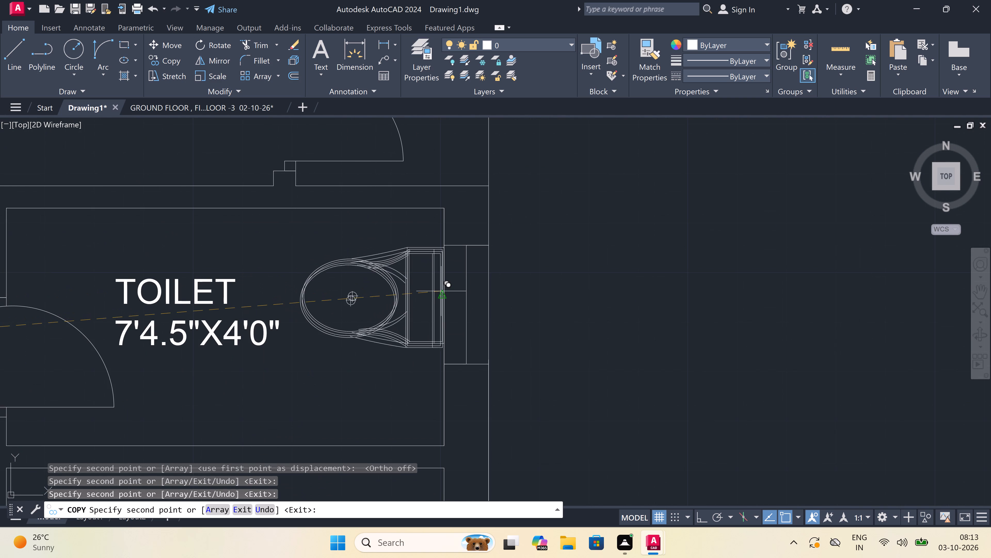
scroll(430, 294, down, 3)
scroll(413, 400, up, 3)
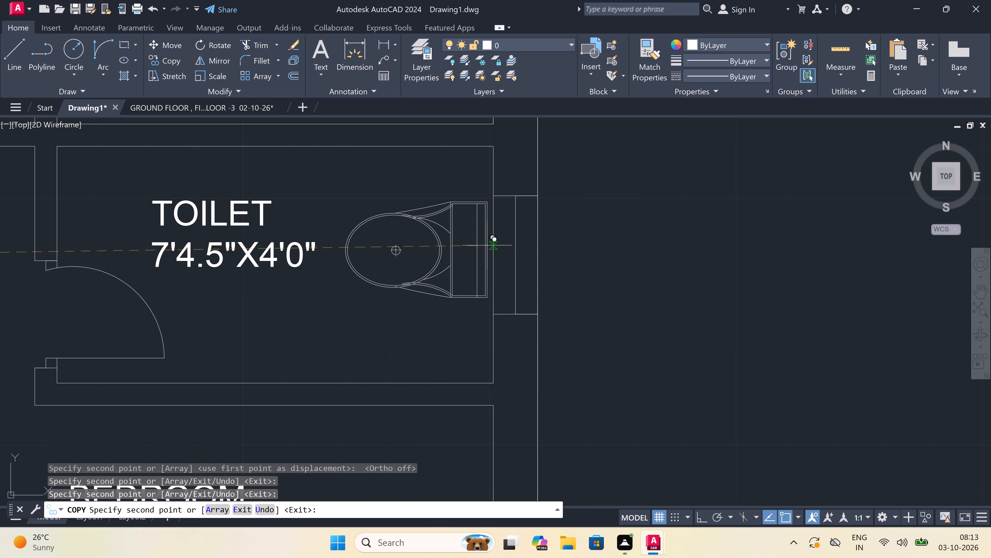
click(491, 245)
scroll(382, 292, down, 6)
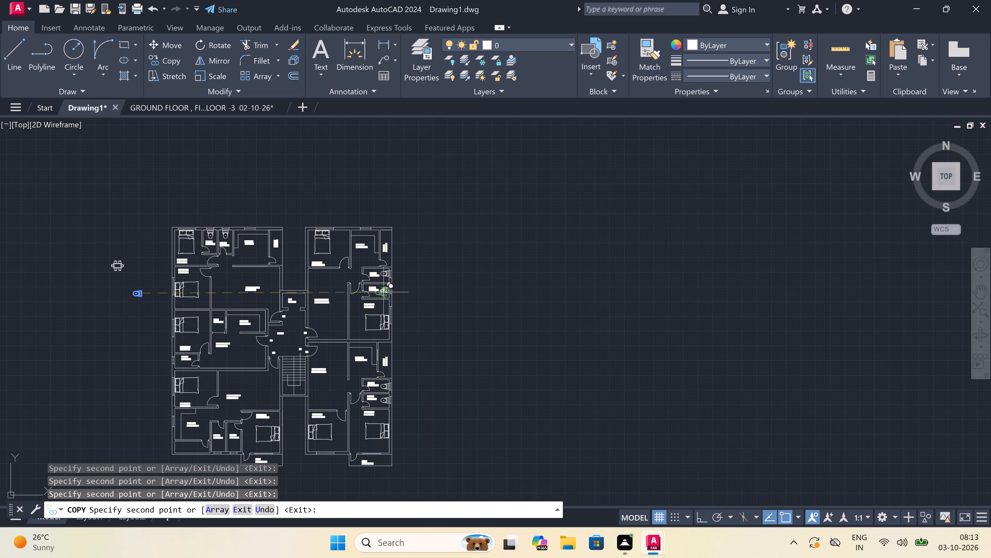
scroll(382, 292, down, 1)
scroll(241, 299, up, 3)
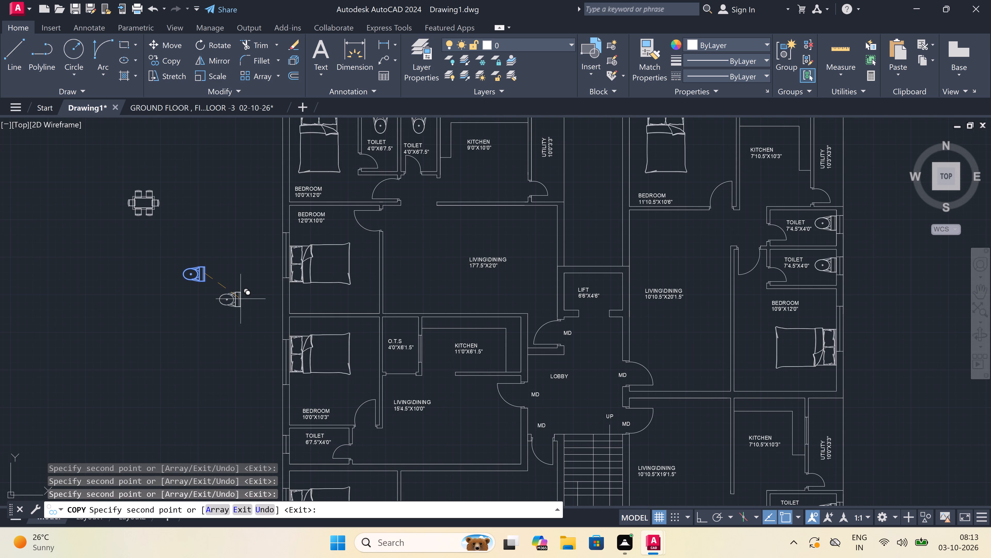
key(Escape)
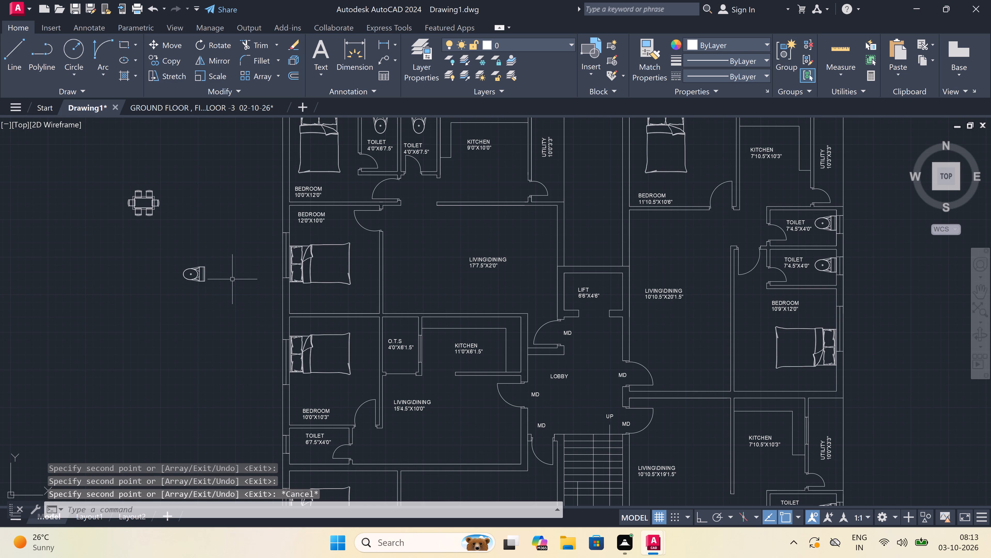
Rotate the loose WC block beside the plan by 180° so its cistern faces west.
scroll(202, 268, up, 1)
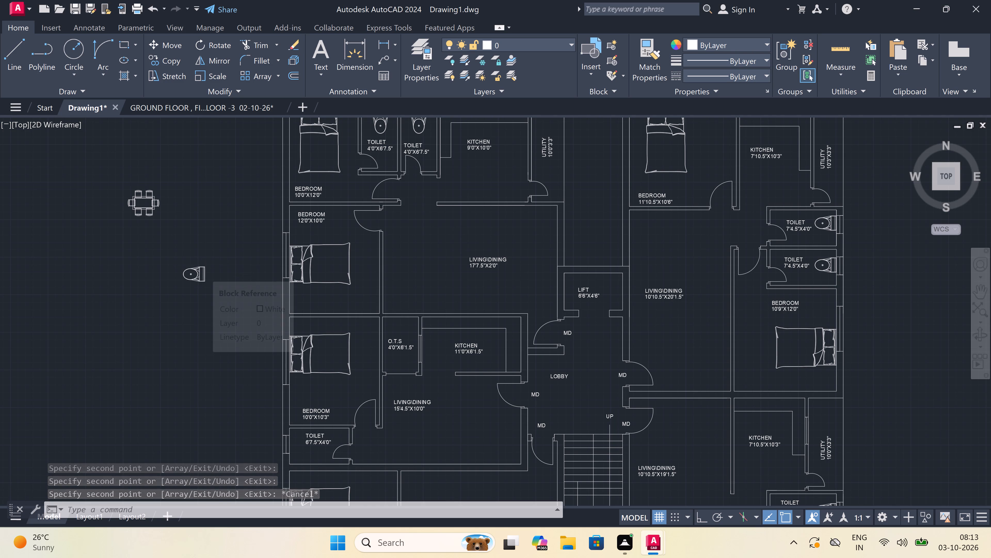
click(202, 268)
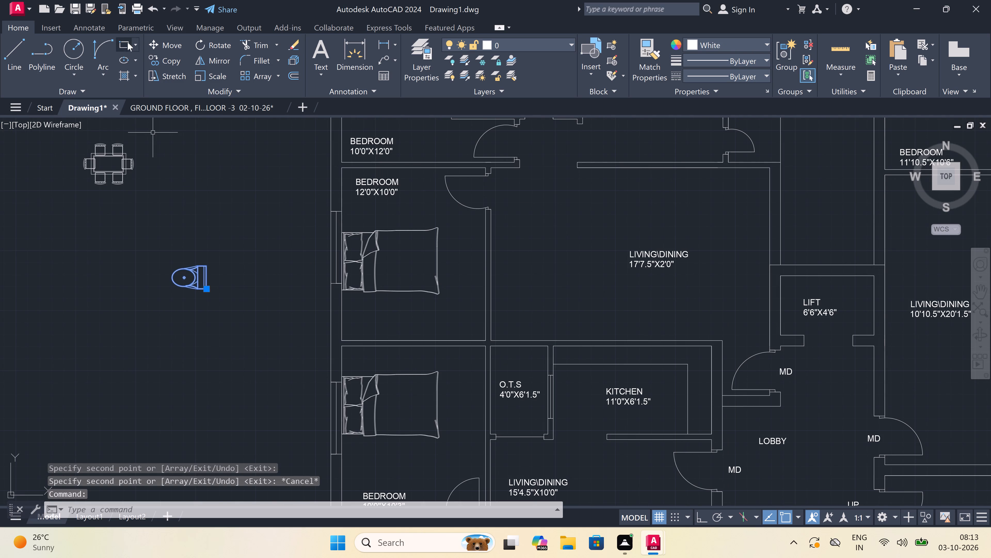
click(220, 41)
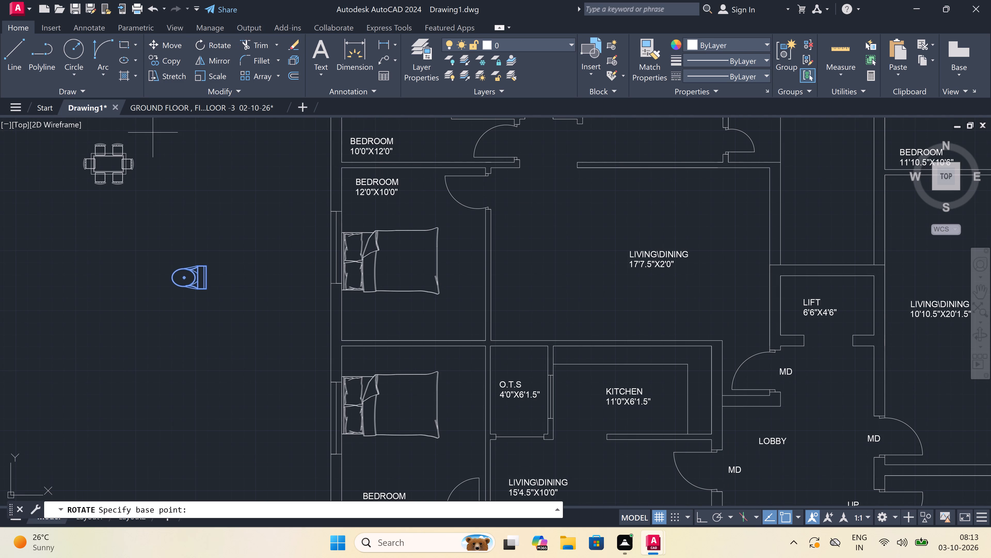
click(184, 274)
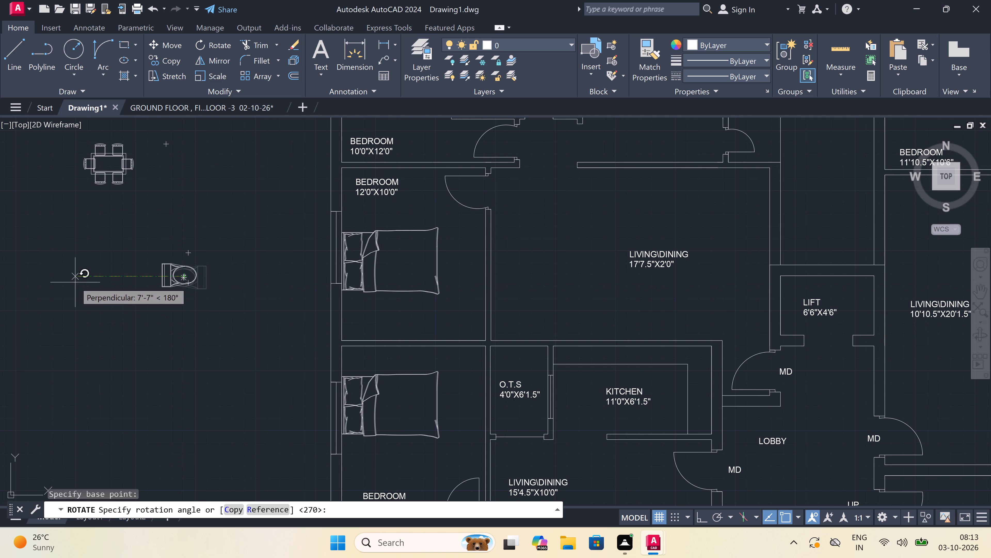
key(F8)
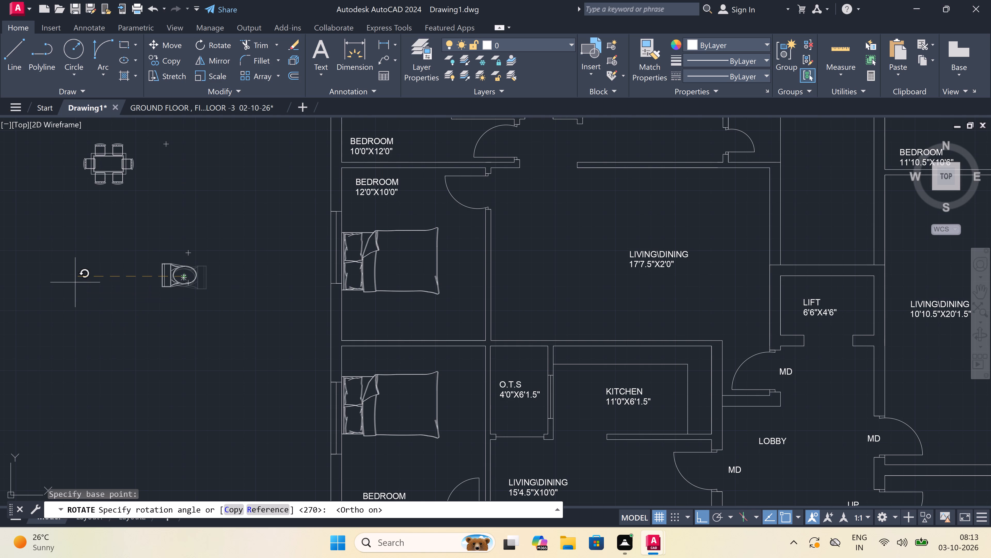
click(75, 283)
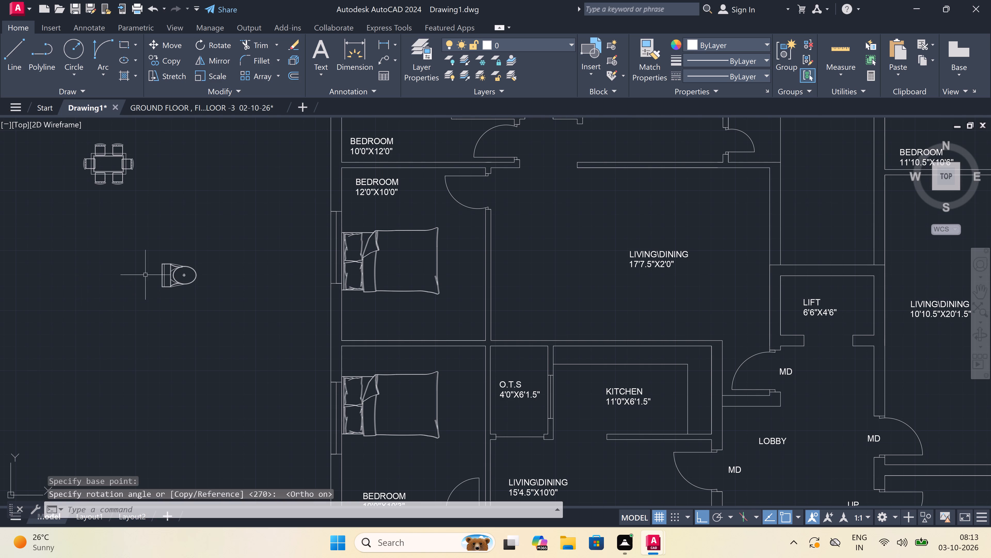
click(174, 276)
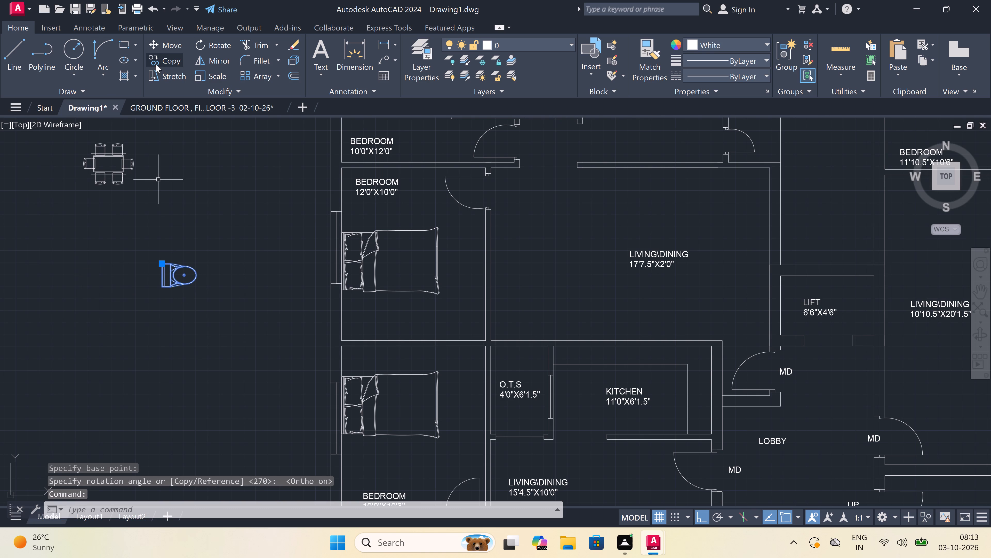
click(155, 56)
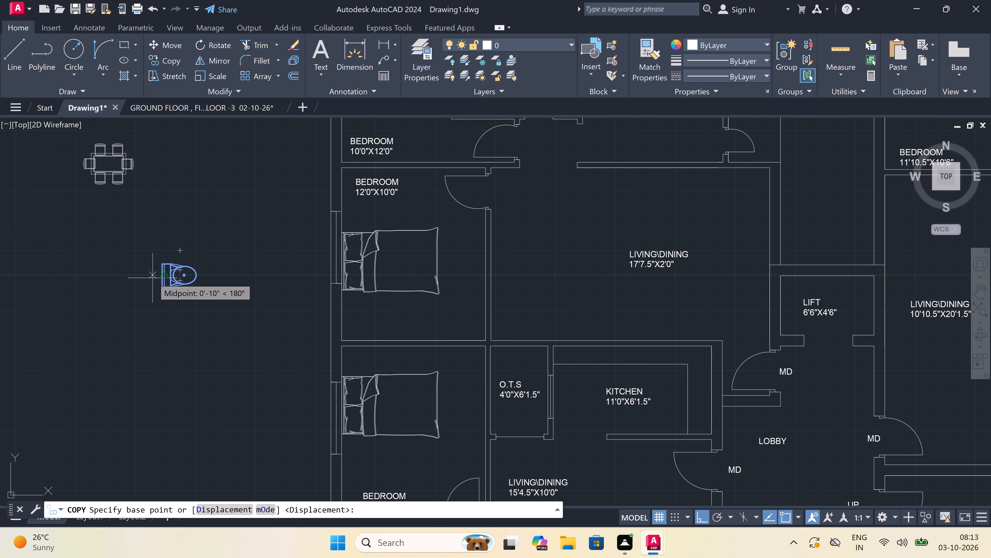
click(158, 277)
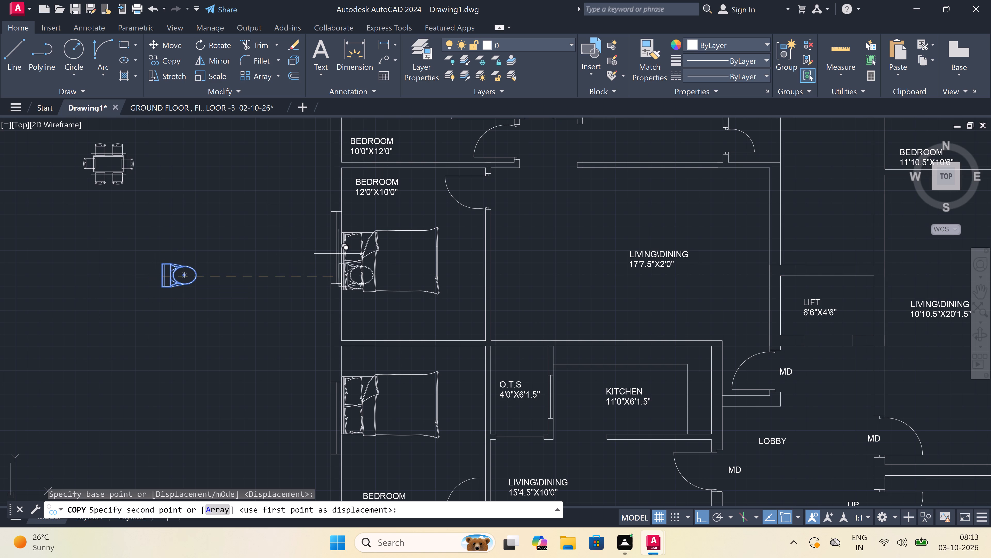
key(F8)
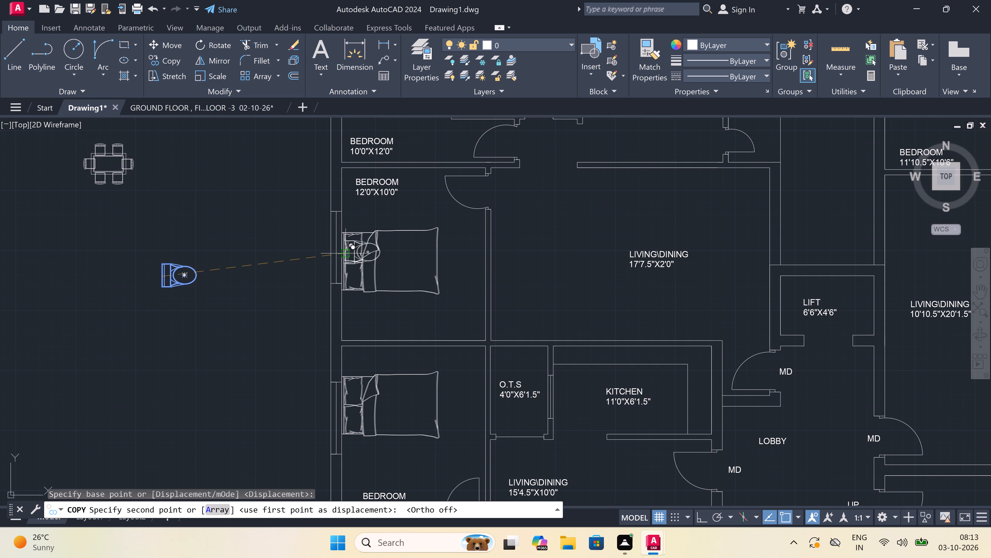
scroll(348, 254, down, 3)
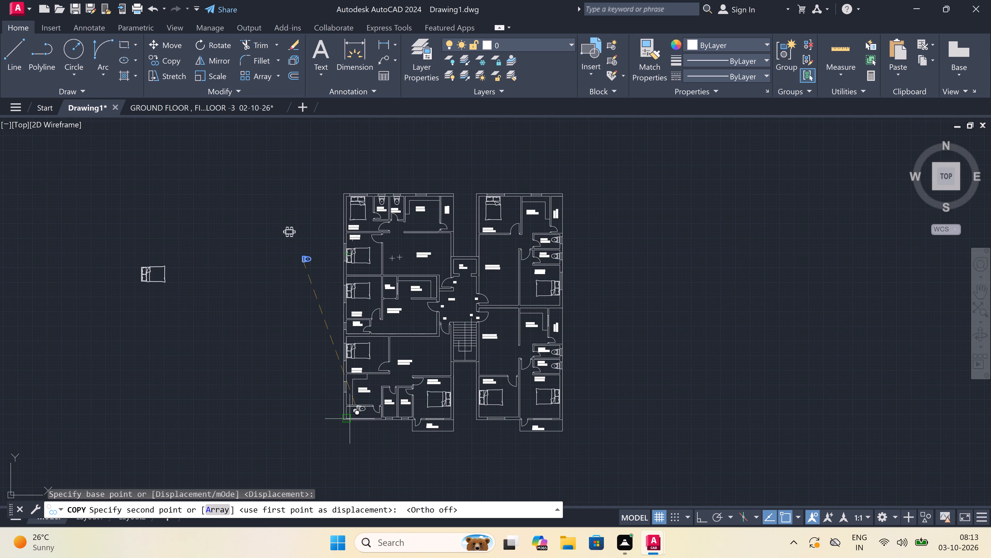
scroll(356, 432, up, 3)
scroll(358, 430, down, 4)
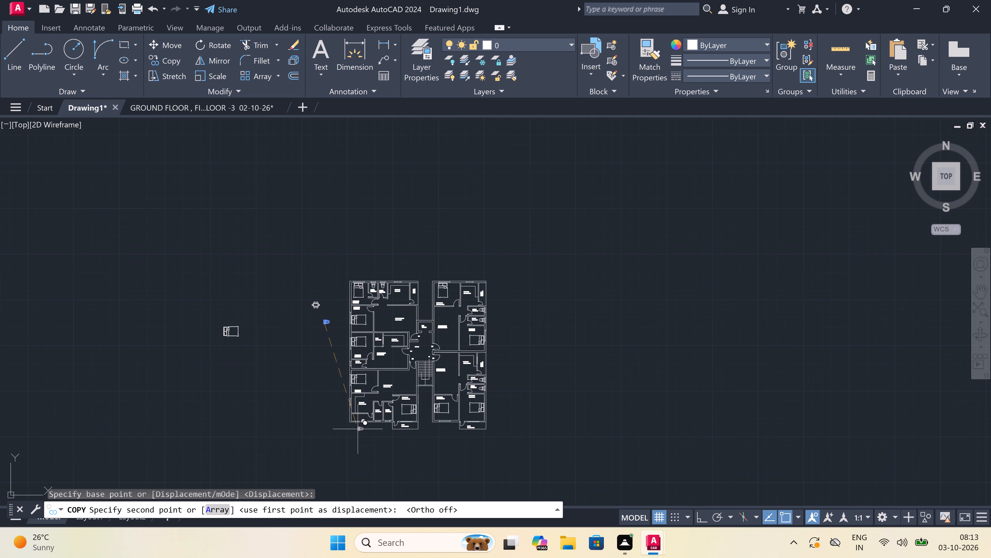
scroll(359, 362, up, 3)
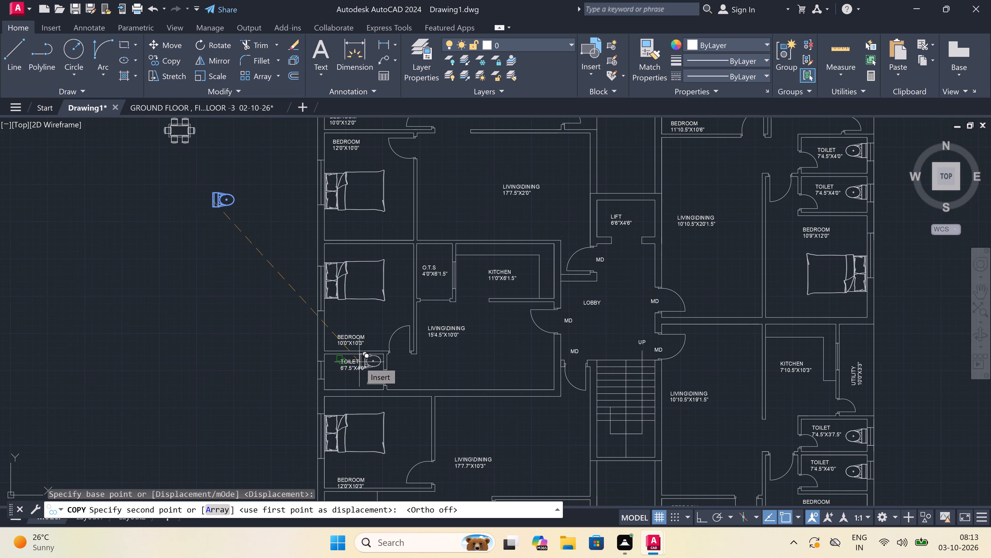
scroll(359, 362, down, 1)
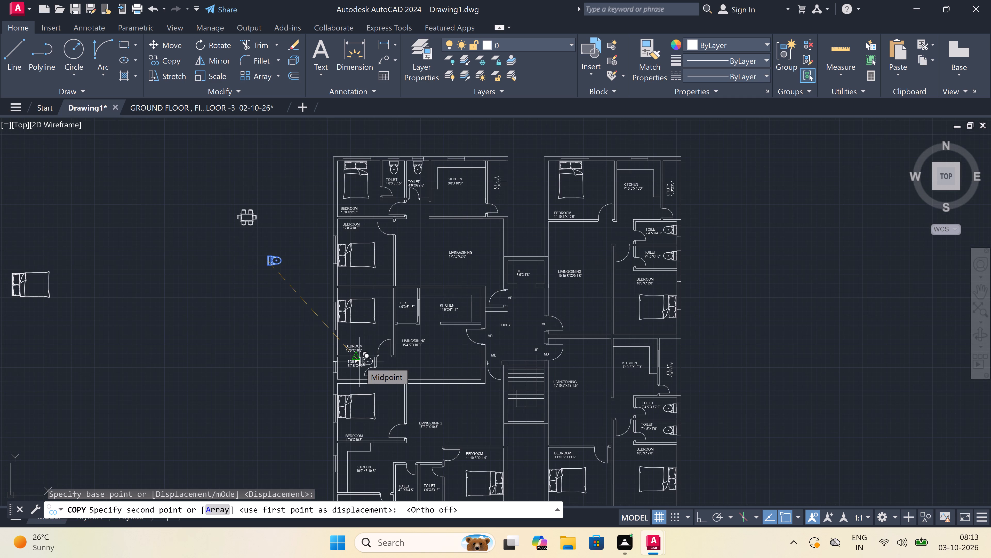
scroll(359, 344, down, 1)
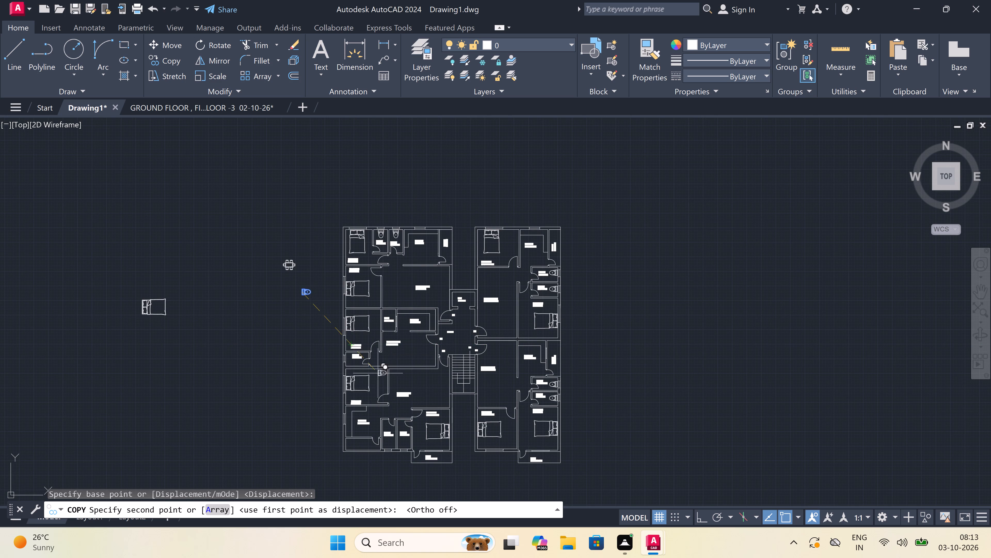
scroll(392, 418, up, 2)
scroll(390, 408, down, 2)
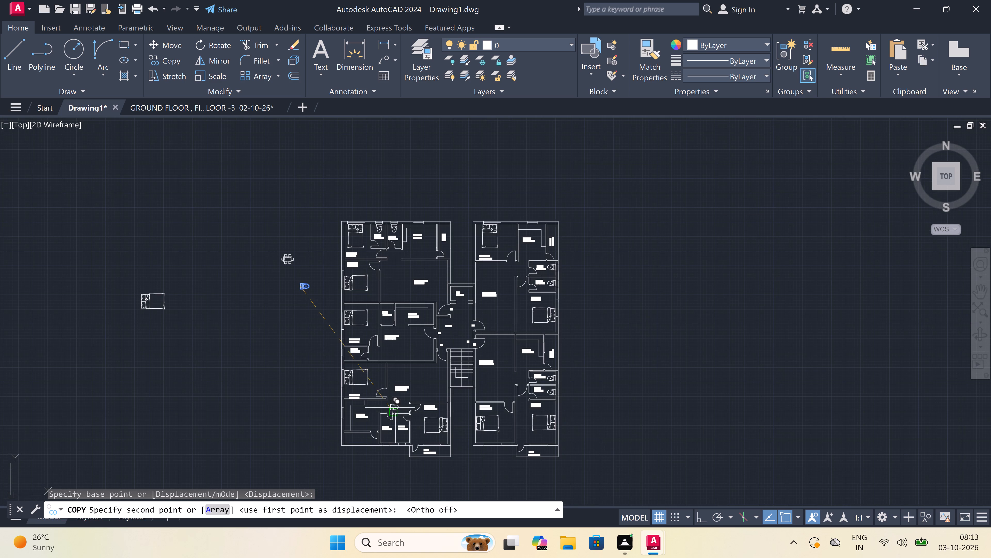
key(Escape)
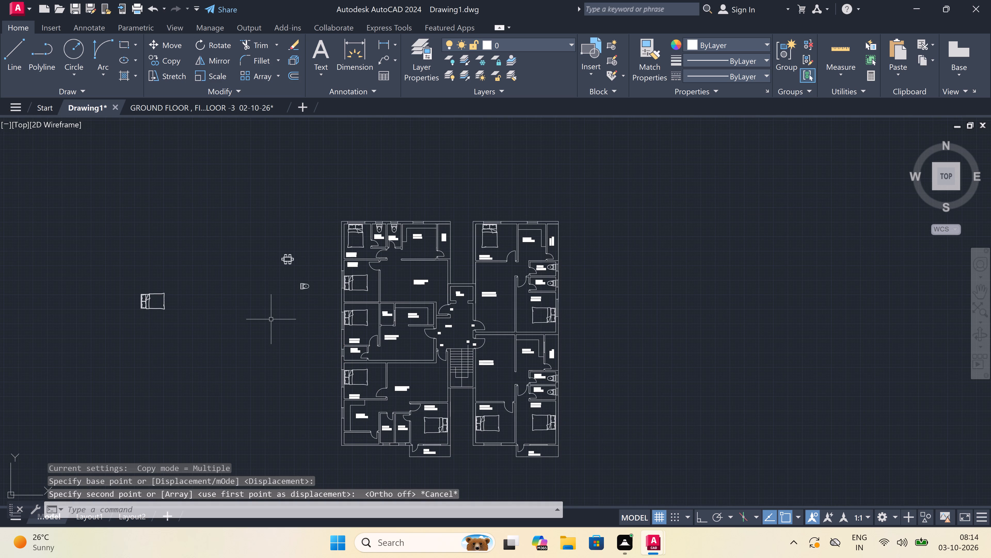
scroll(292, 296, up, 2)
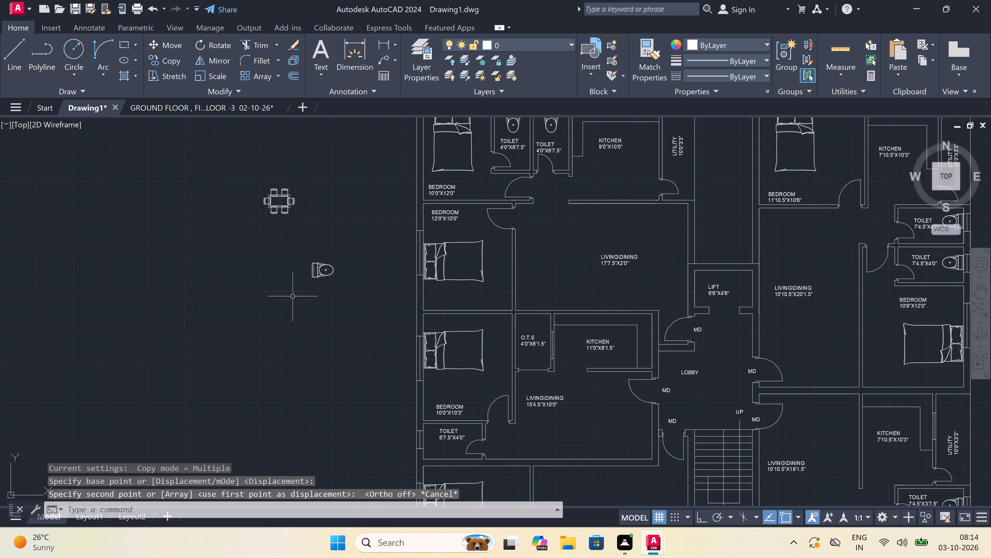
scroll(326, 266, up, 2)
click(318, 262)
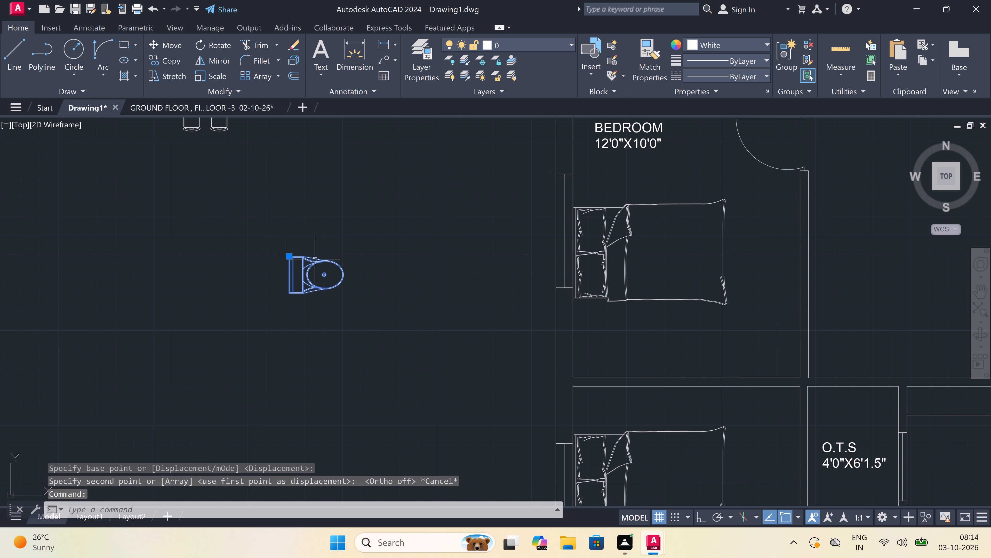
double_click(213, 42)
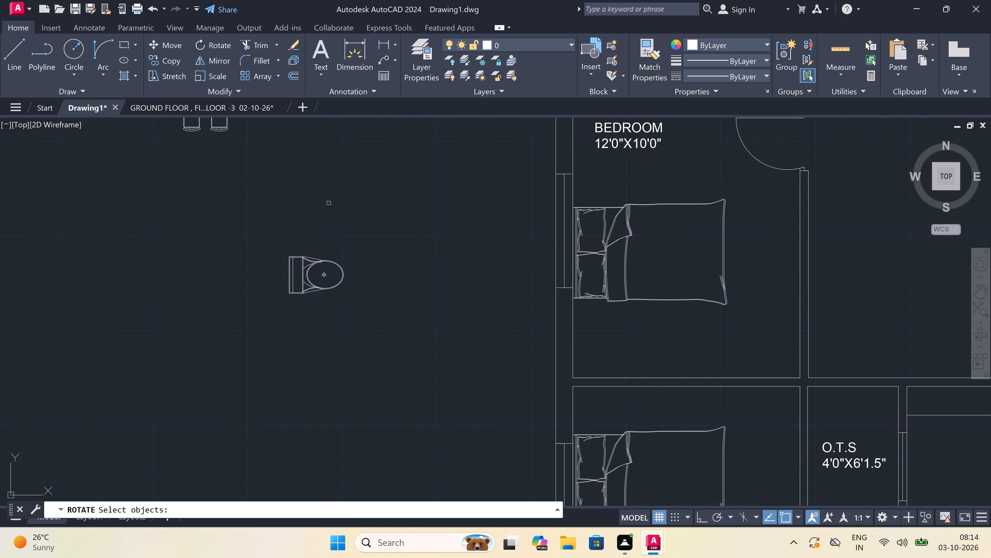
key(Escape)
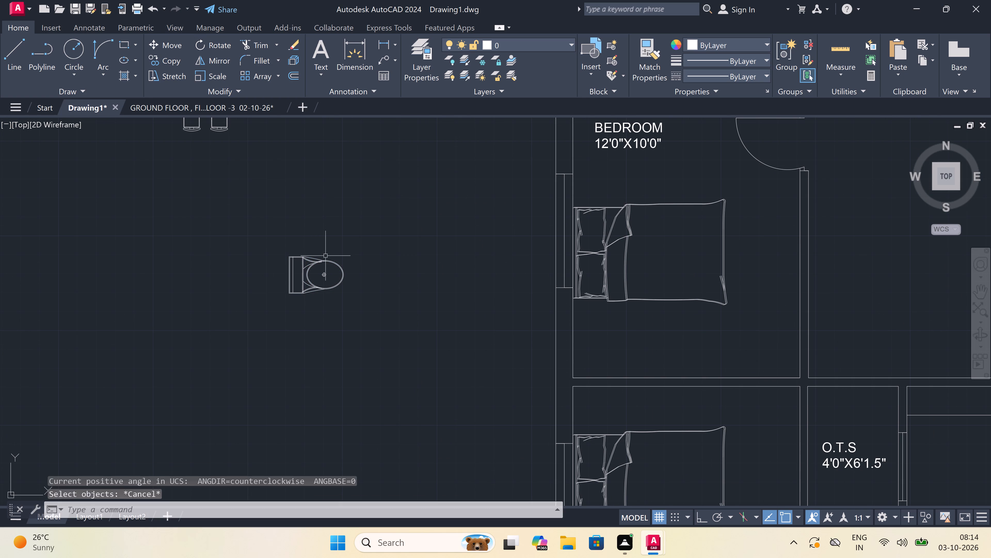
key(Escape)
Rotate the loose WC block beside the plan by 90° about its bowl centre so its cistern faces south.
click(317, 269)
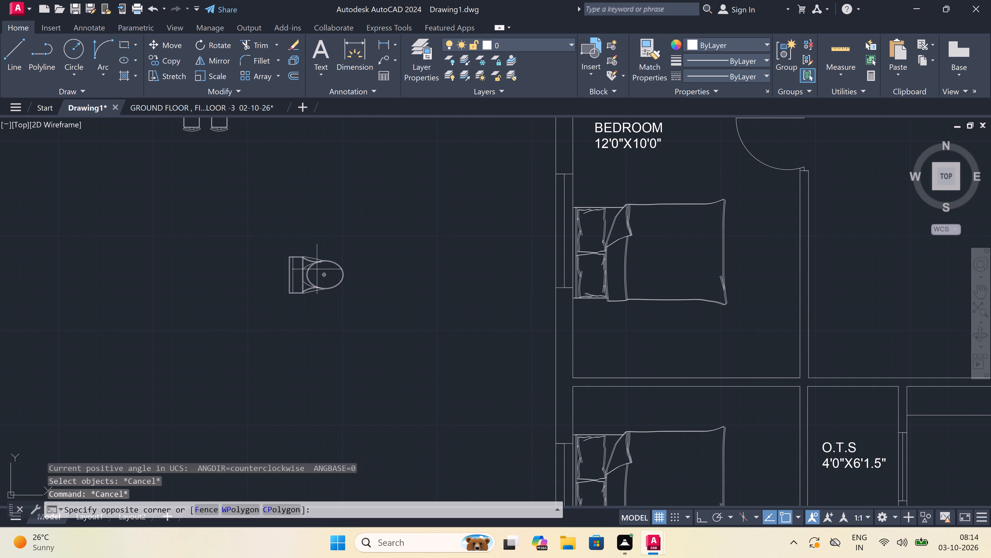
click(192, 294)
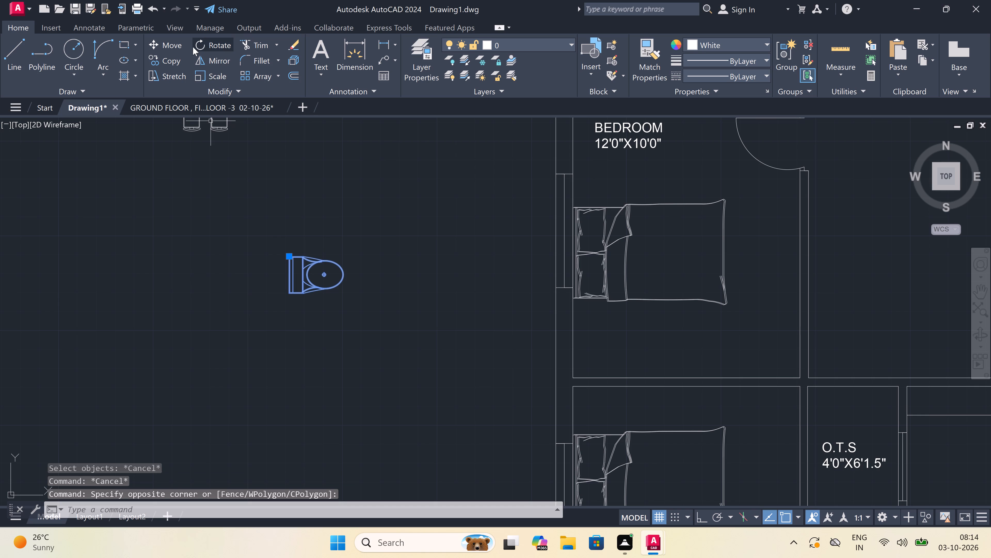
click(205, 42)
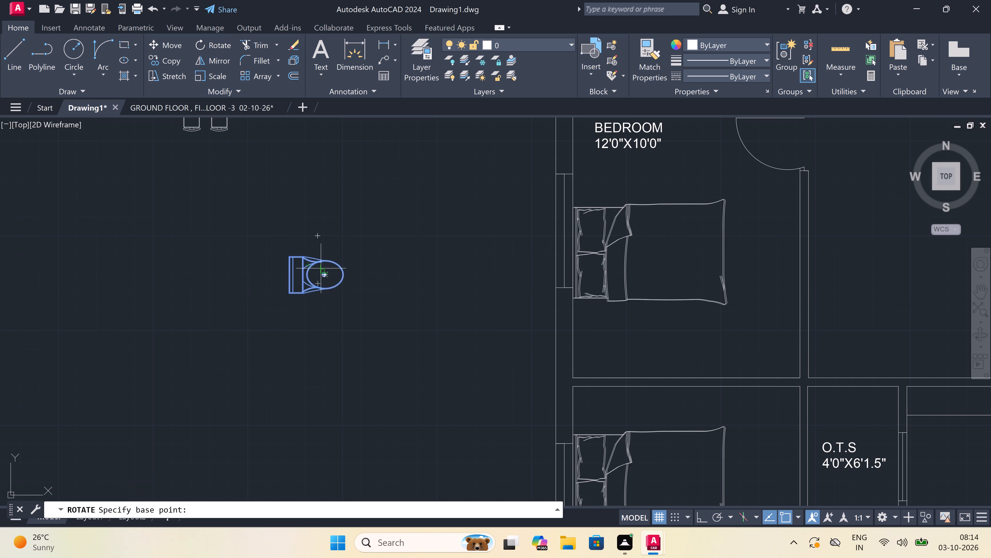
click(323, 274)
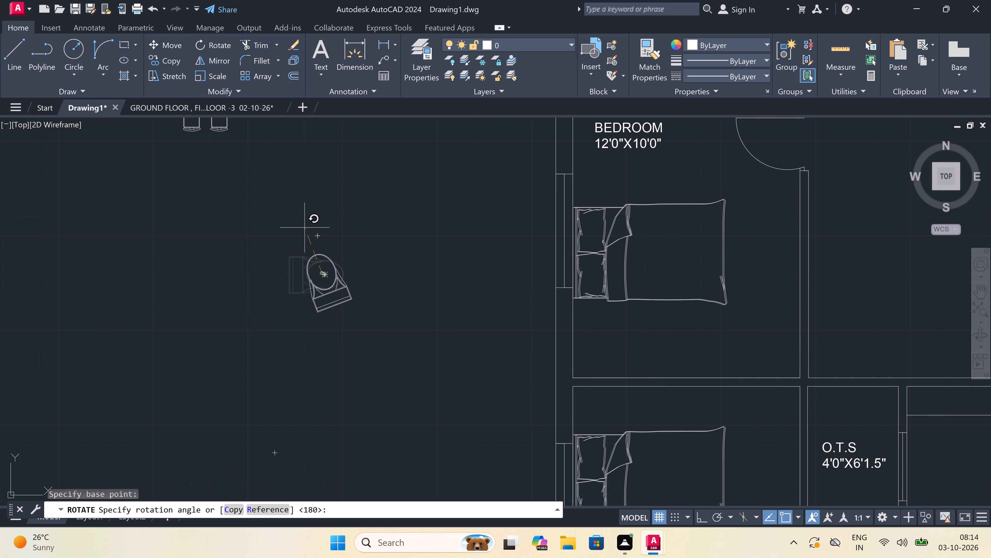
key(F8)
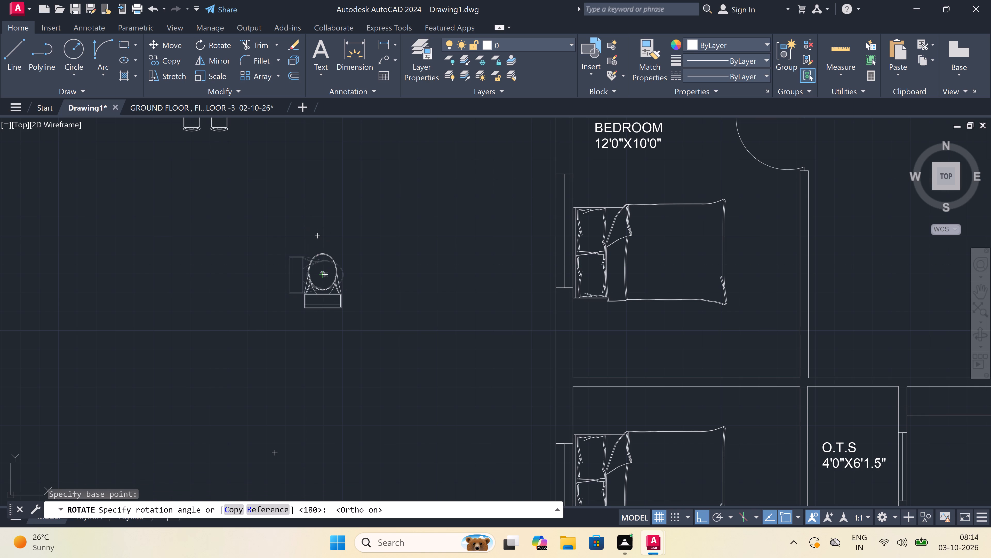
click(331, 210)
Copy the loose WC using the middle of its cistern's back edge as the base point.
click(313, 266)
click(293, 311)
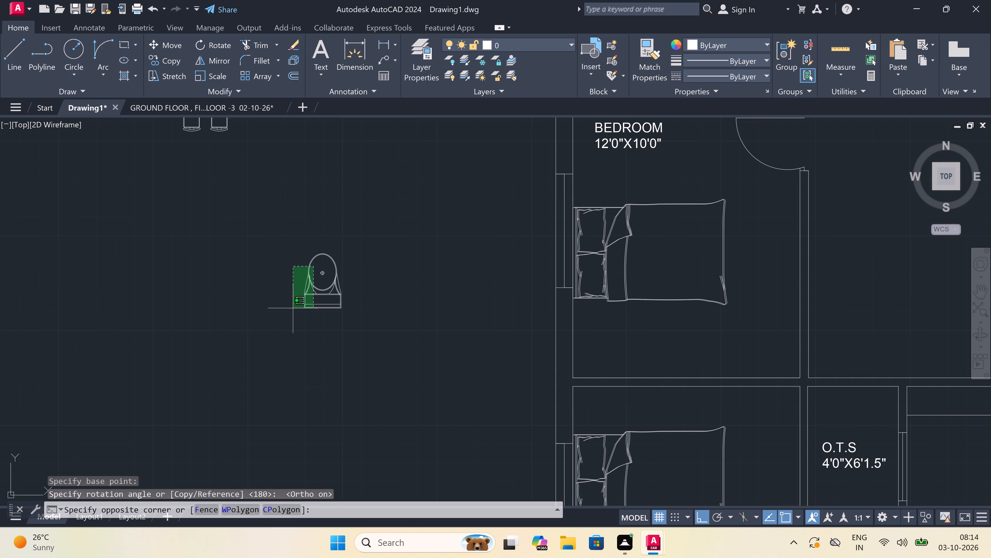
click(168, 62)
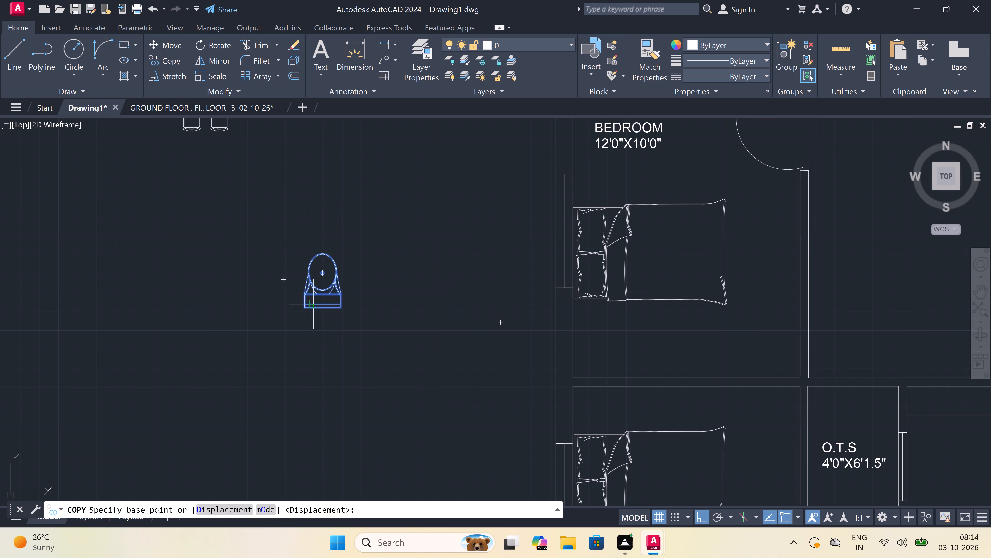
click(323, 308)
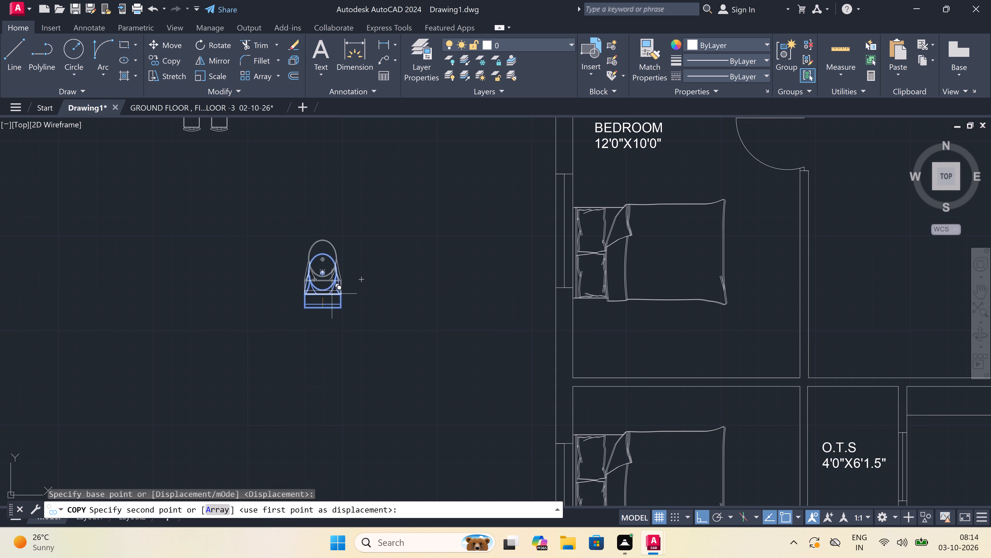